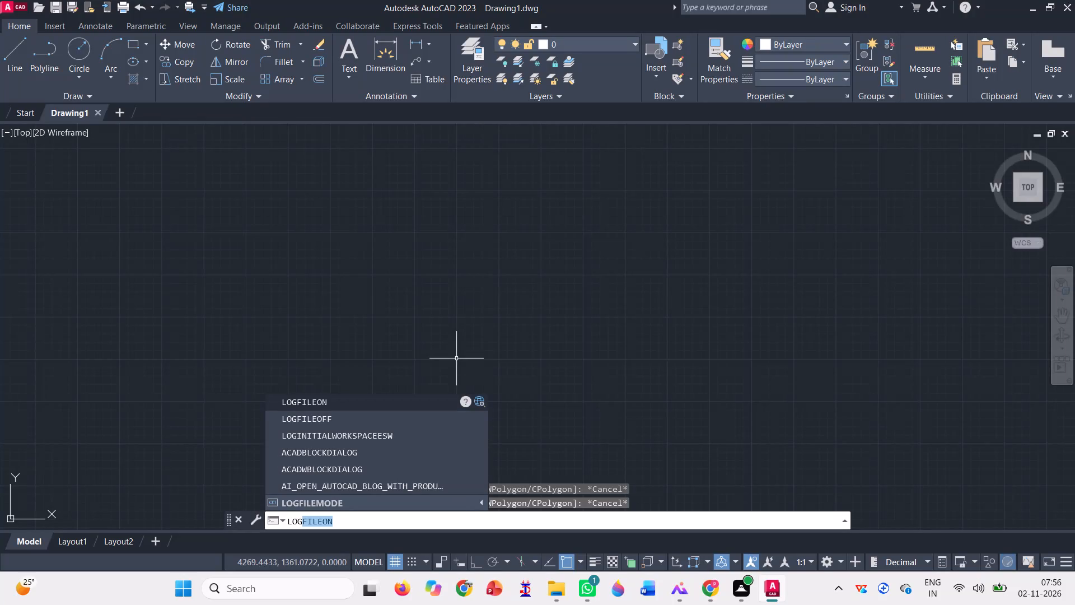
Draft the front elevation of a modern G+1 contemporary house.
Turn on command log file recording with LOGFILEON.
key(Return)
Set the drawing's length units to Engineering with precision 0'-0.0", choose the insertion scale units and accept the unit settings.
text(un)
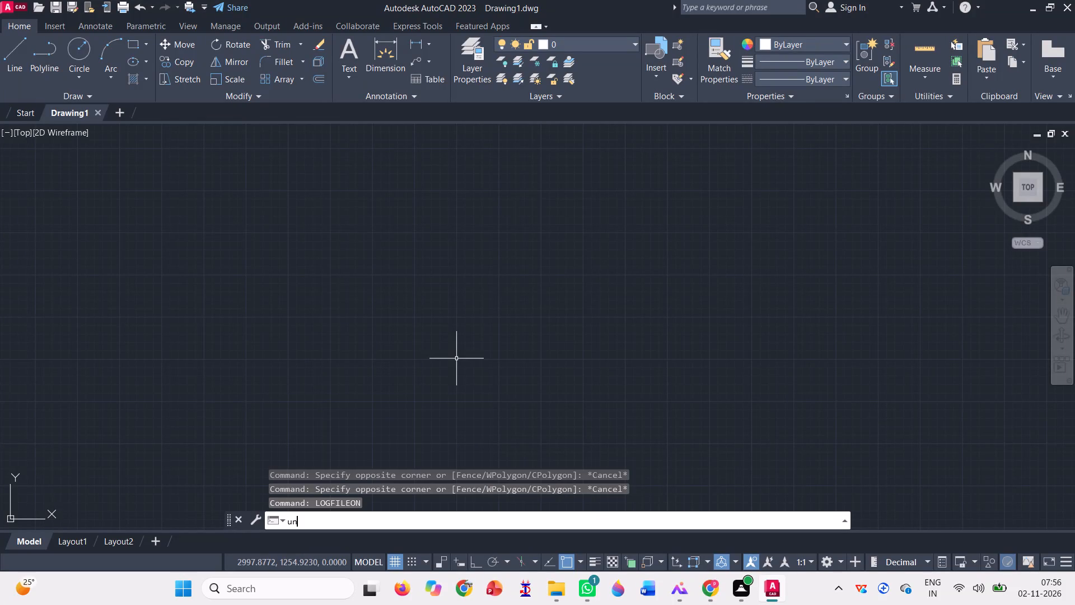
key(Return)
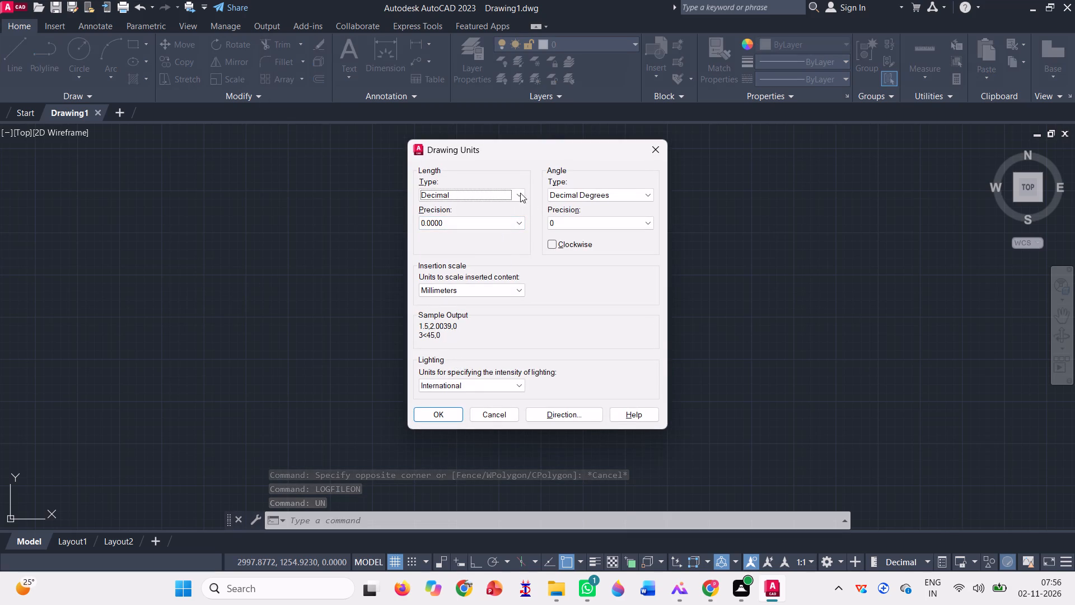
click(517, 191)
click(497, 226)
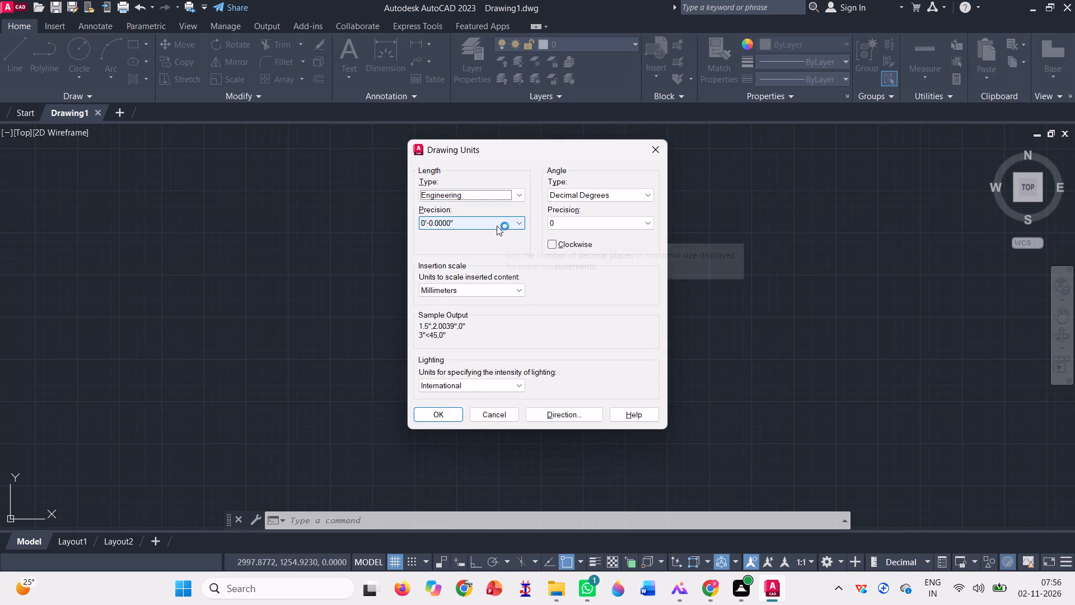
click(497, 226)
click(493, 239)
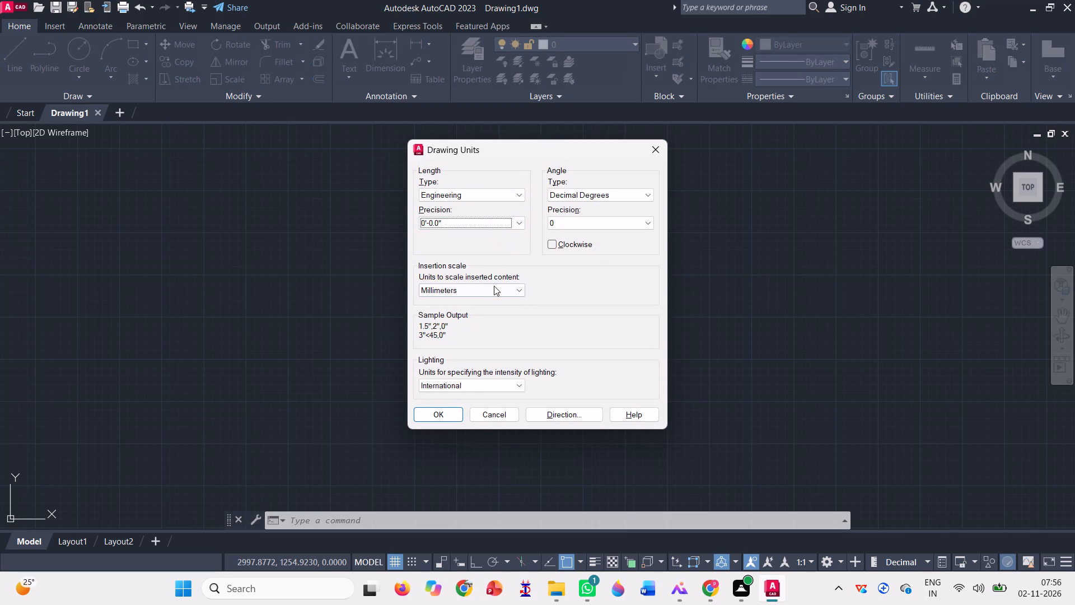
click(494, 295)
click(489, 317)
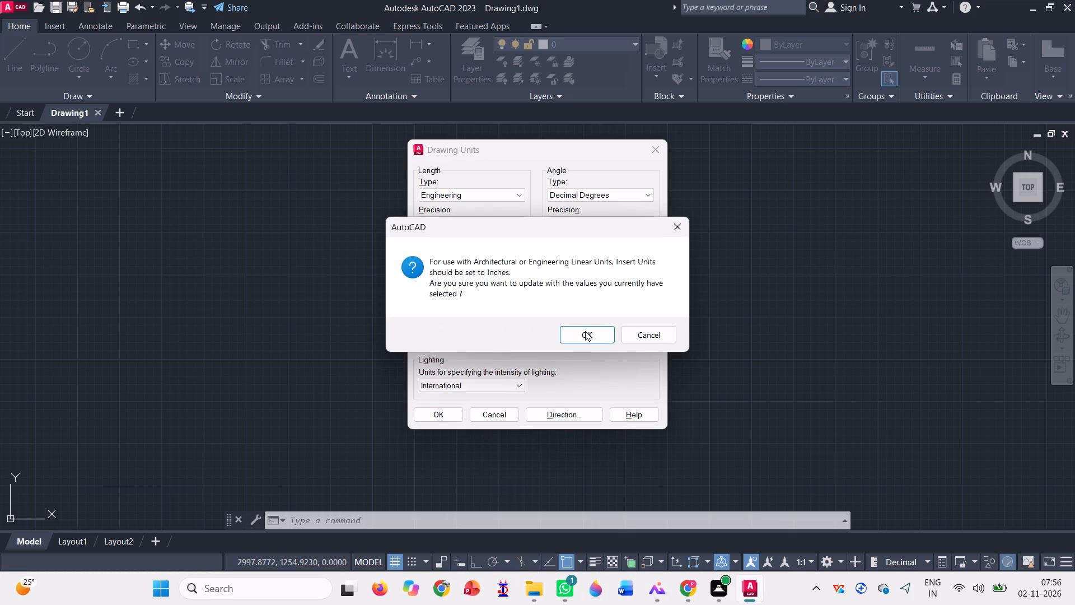
click(583, 339)
Modify the Standard dimension style's primary units to Engineering format with precision 0'-0.0".
text(dimst)
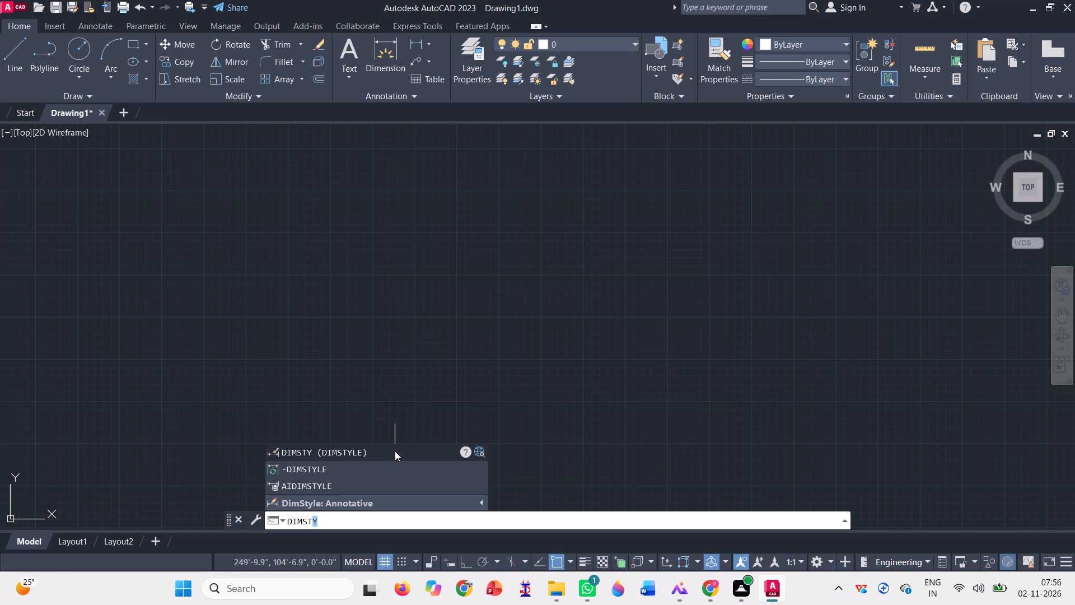
key(Return)
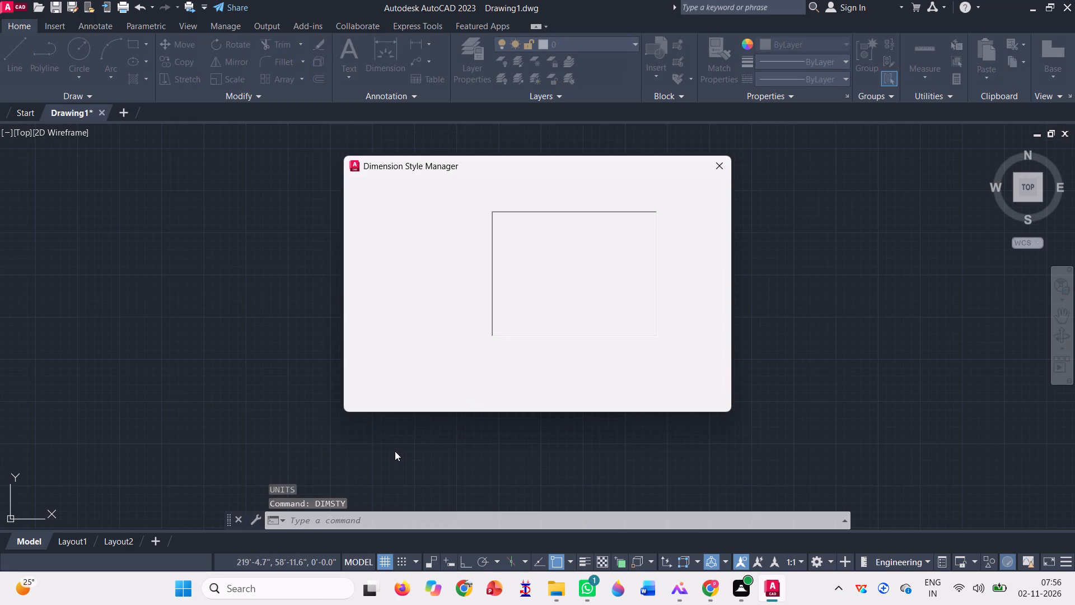
click(378, 239)
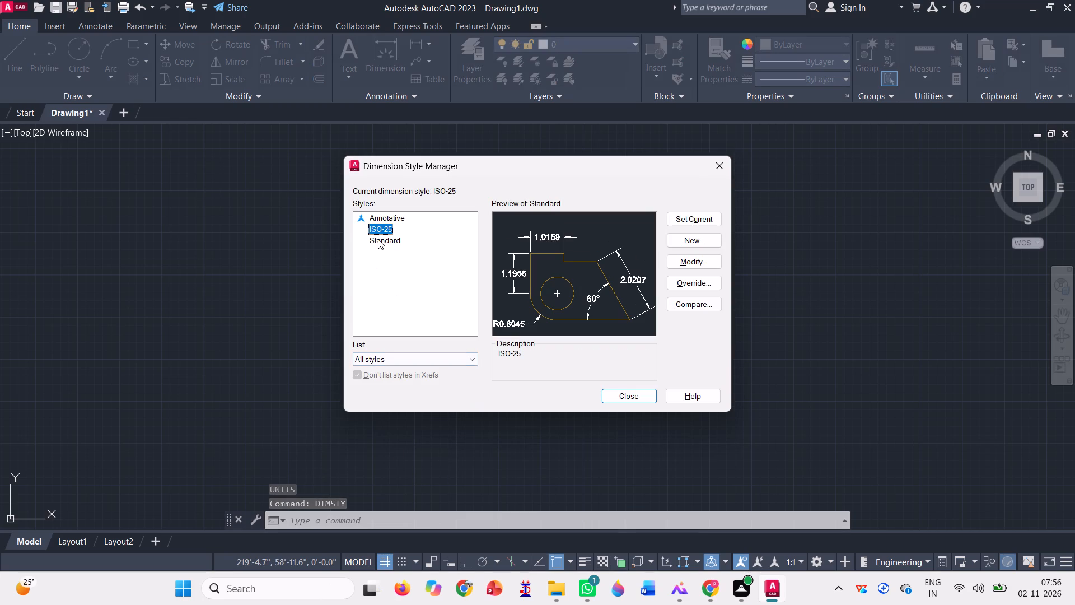
click(698, 259)
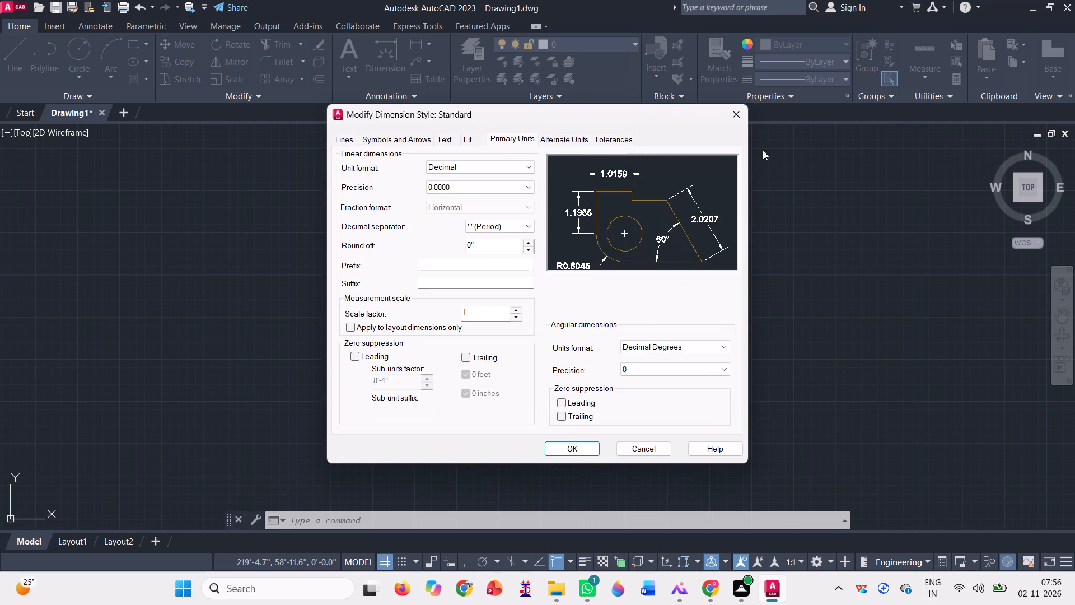
click(524, 170)
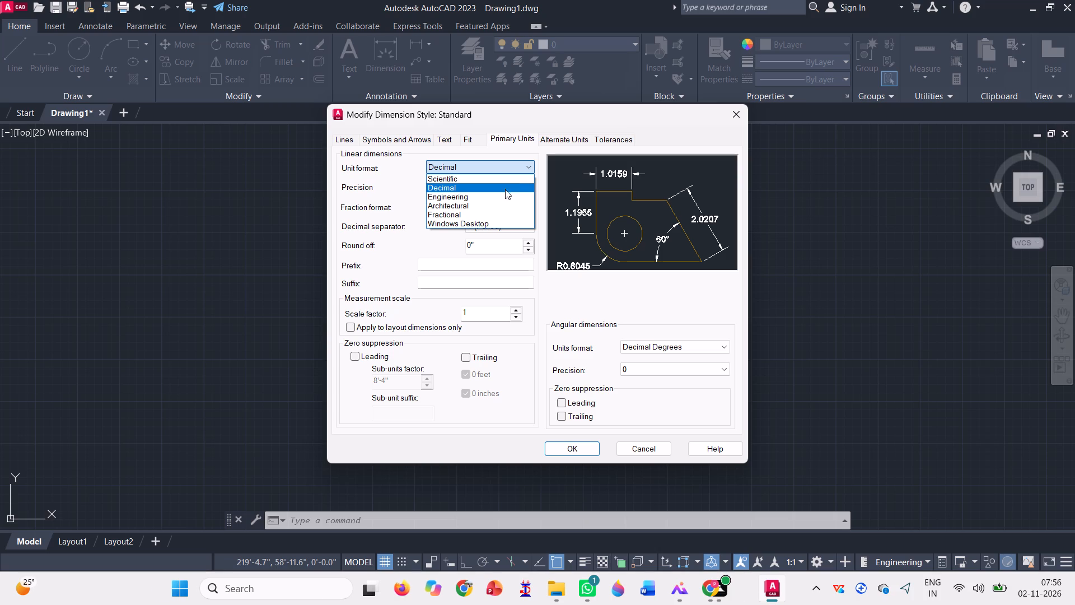
click(504, 197)
click(503, 190)
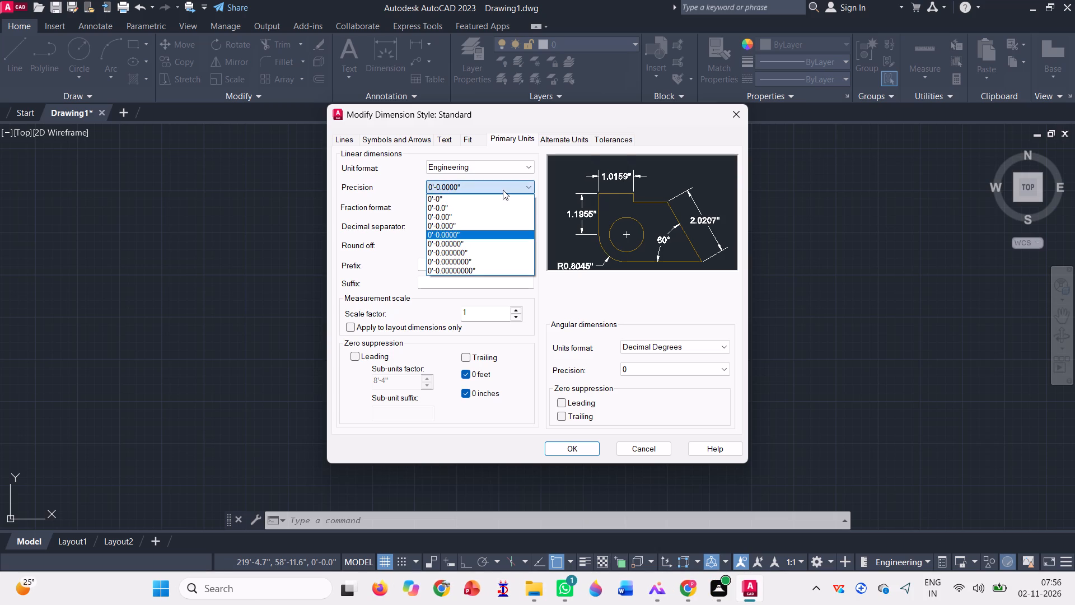
click(498, 208)
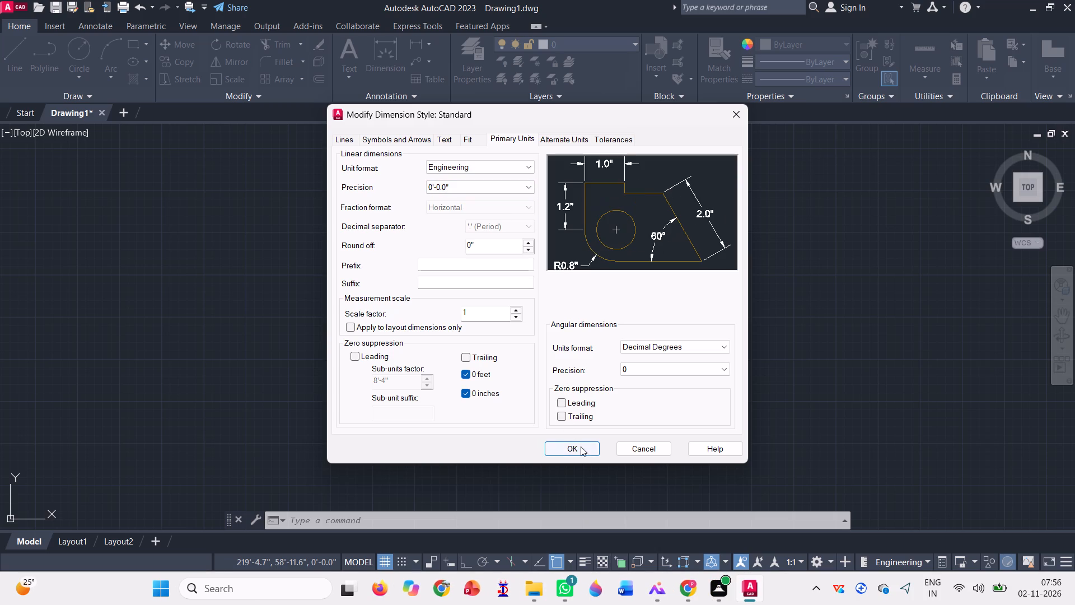
click(585, 449)
Make the Standard dimension style current and close the Dimension Style Manager.
click(701, 222)
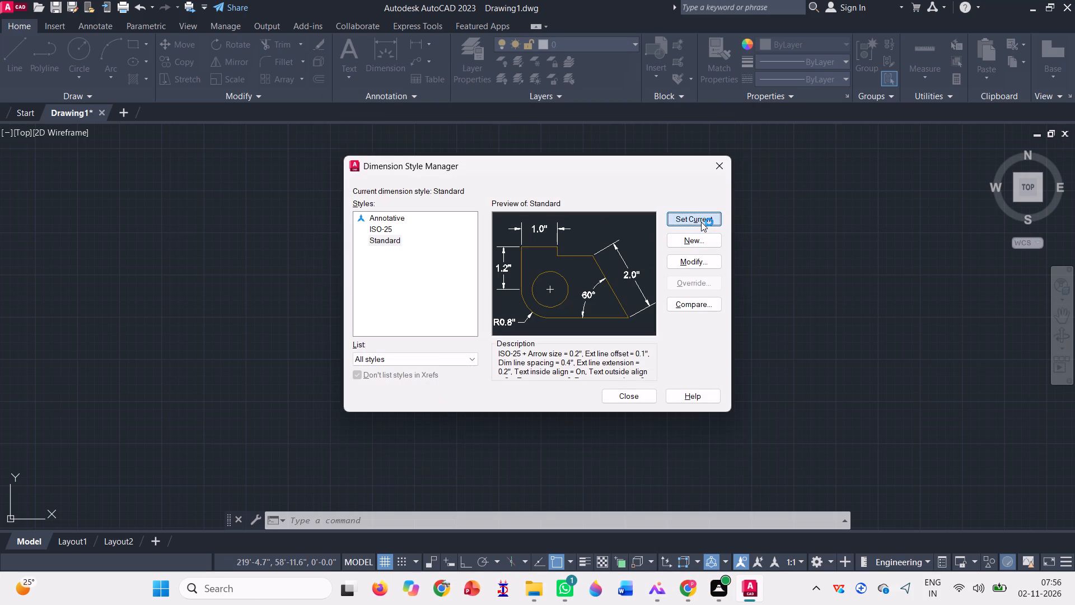
click(701, 222)
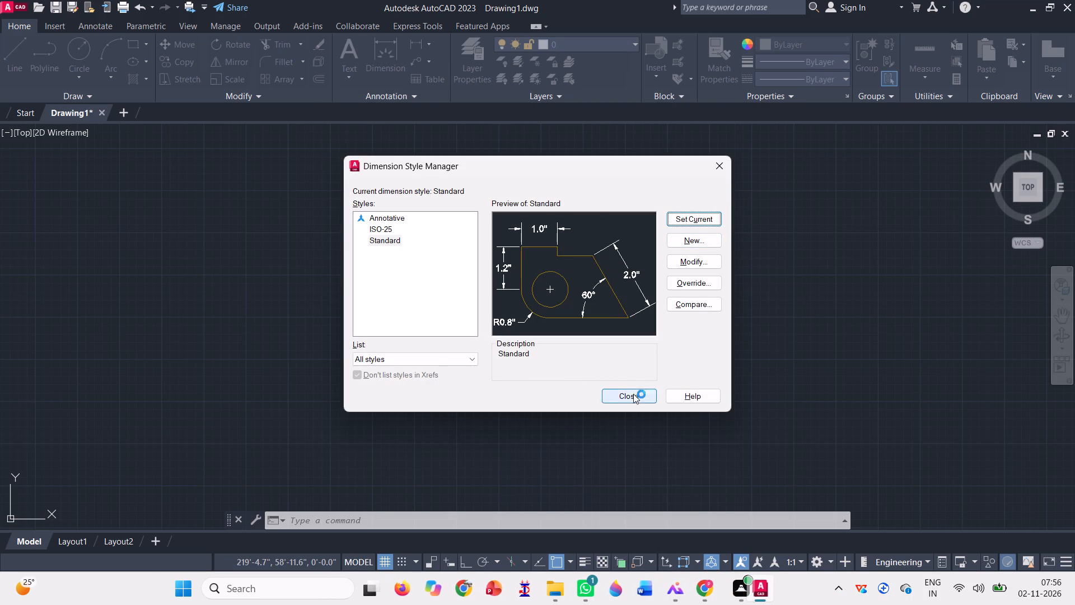
click(633, 398)
With Ortho on, draw a 50' horizontal base line and a vertical line about 77' long up from its east end.
key(l)
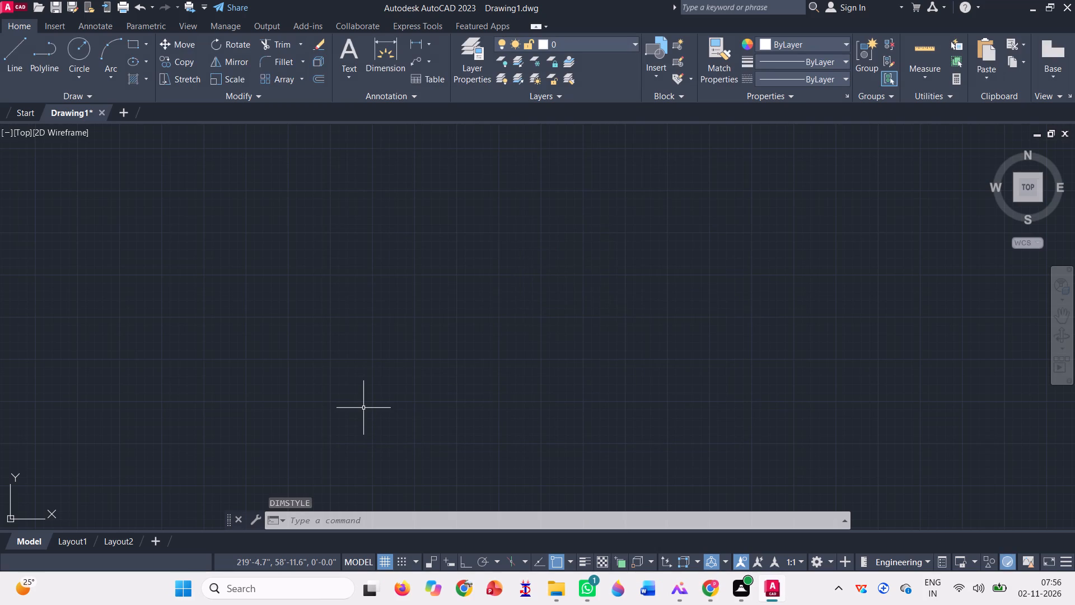
key(Return)
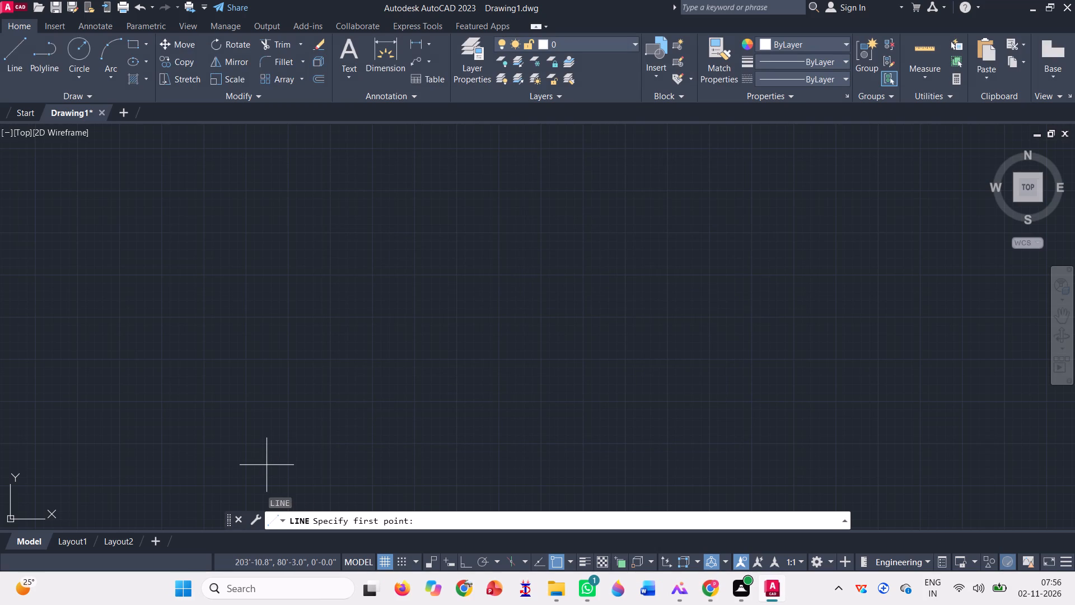
click(267, 465)
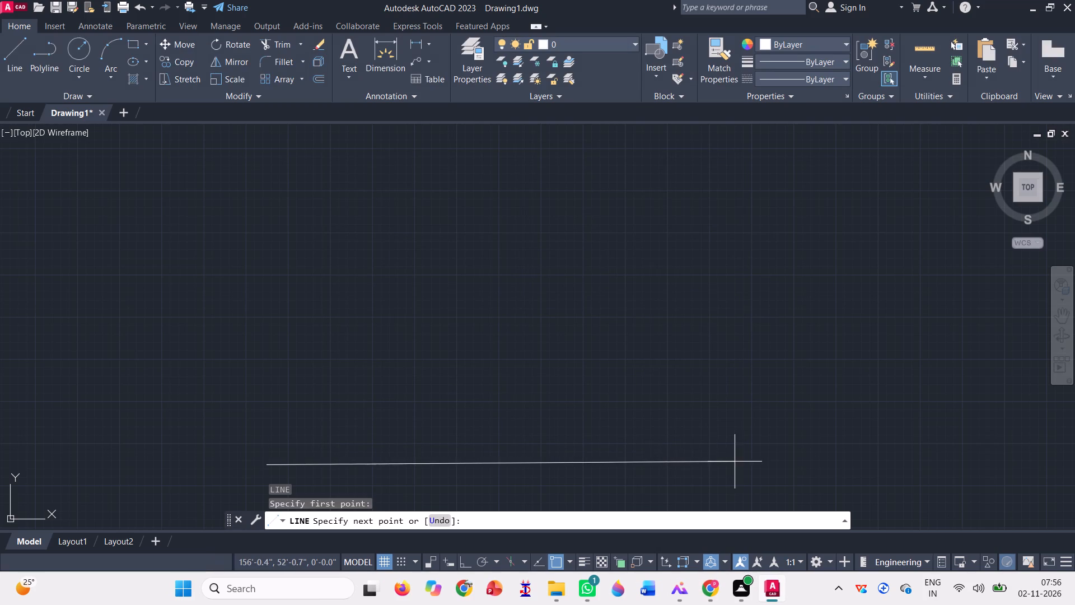
key(F8)
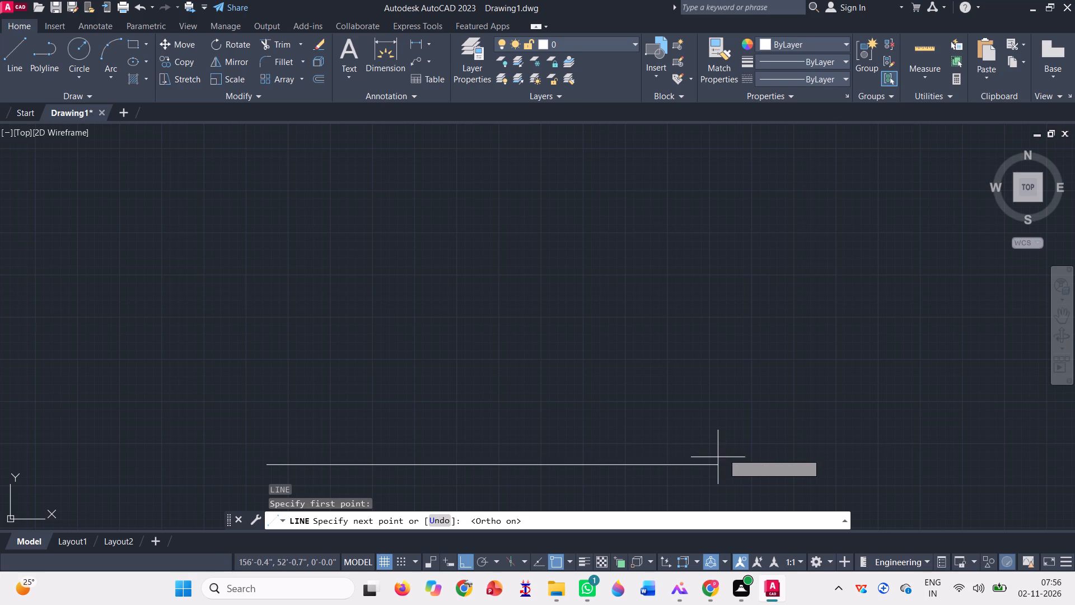
text(50')
key(Return)
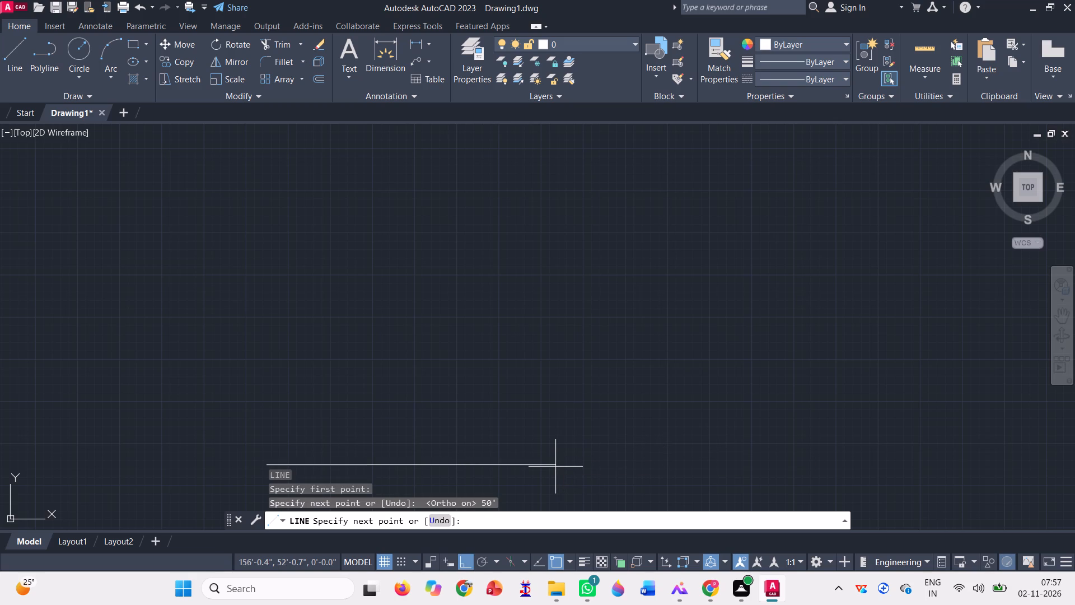
click(385, 308)
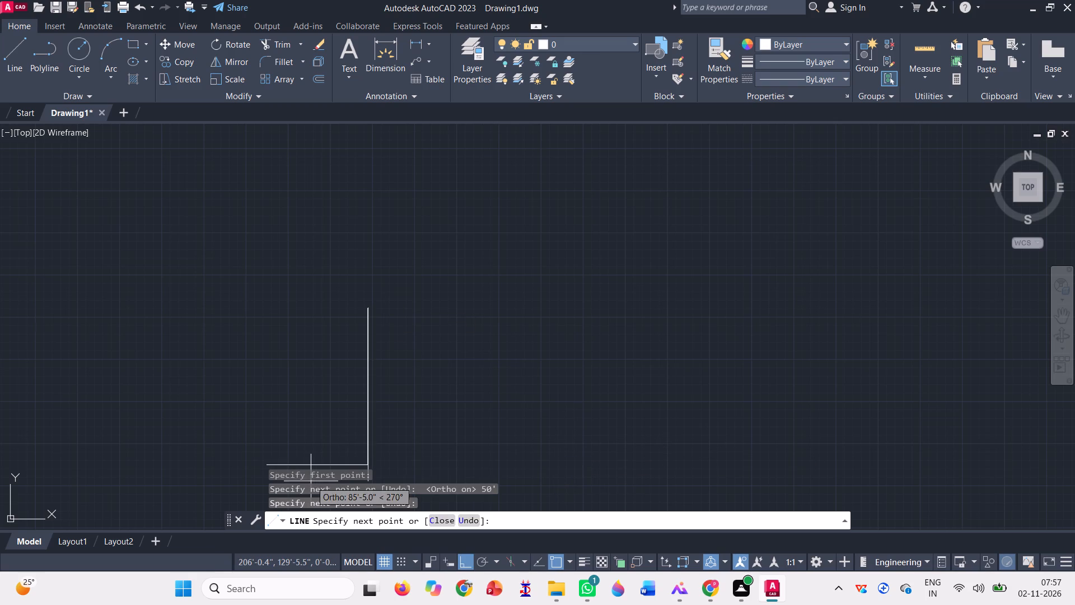
key(space)
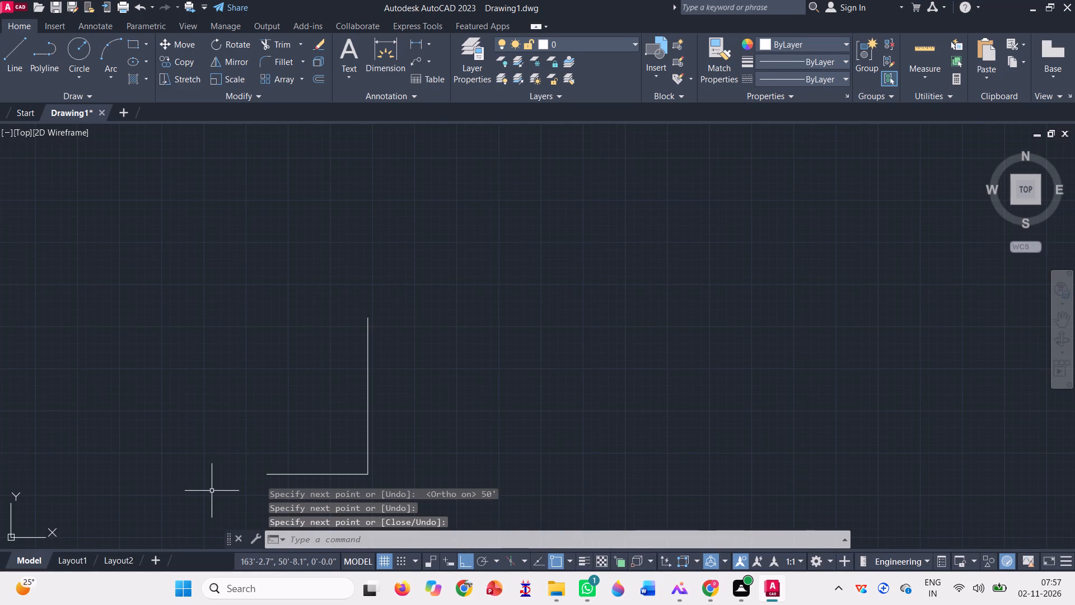
Draw a vertical line up from the west end of the base line, slightly taller than the east side line.
scroll(217, 491, up, 1)
key(l)
key(Return)
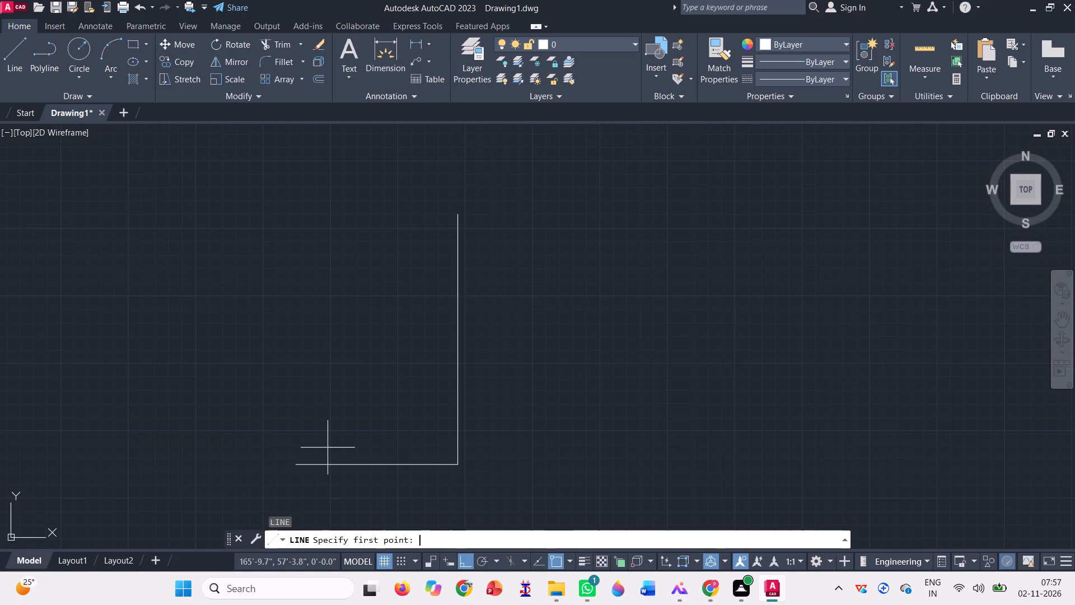
click(293, 462)
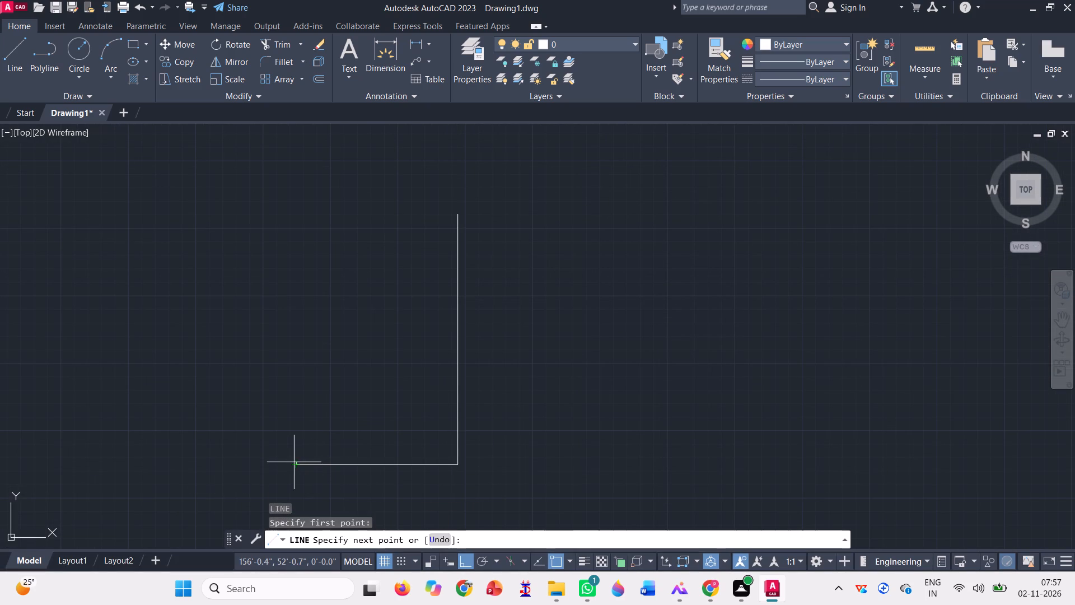
click(331, 192)
key(space)
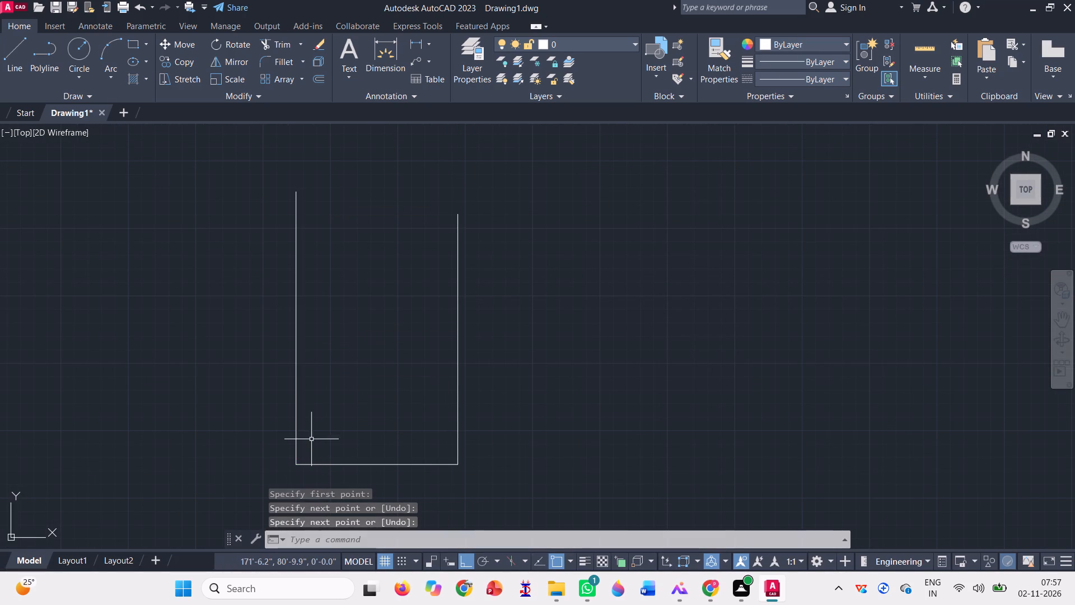
Draw a line 10' up from the southwest corner and continue it horizontally across to the east side line.
scroll(274, 480, up, 1)
key(l)
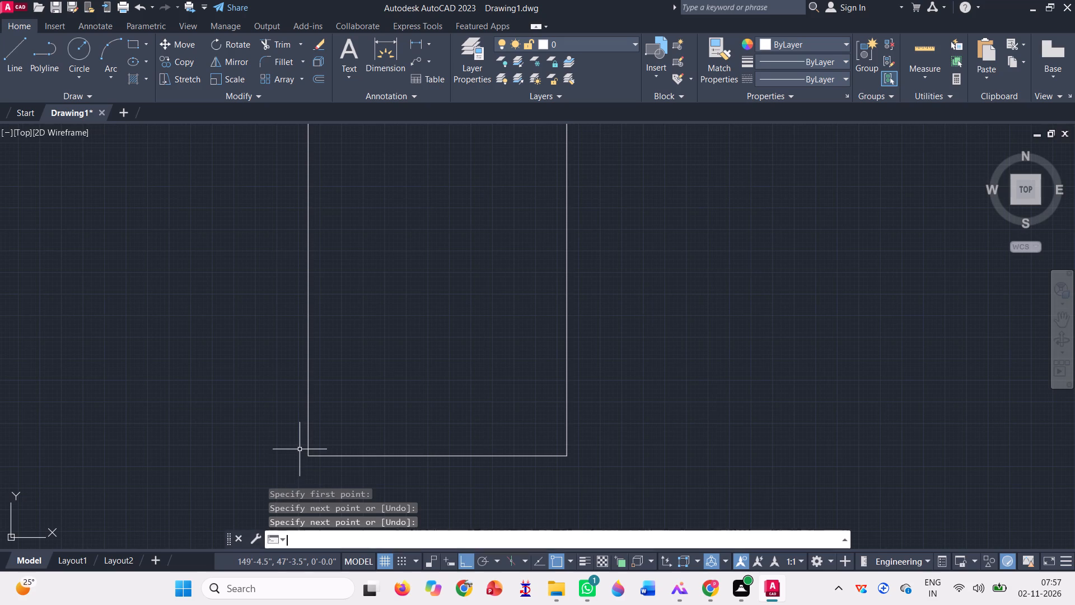
key(Return)
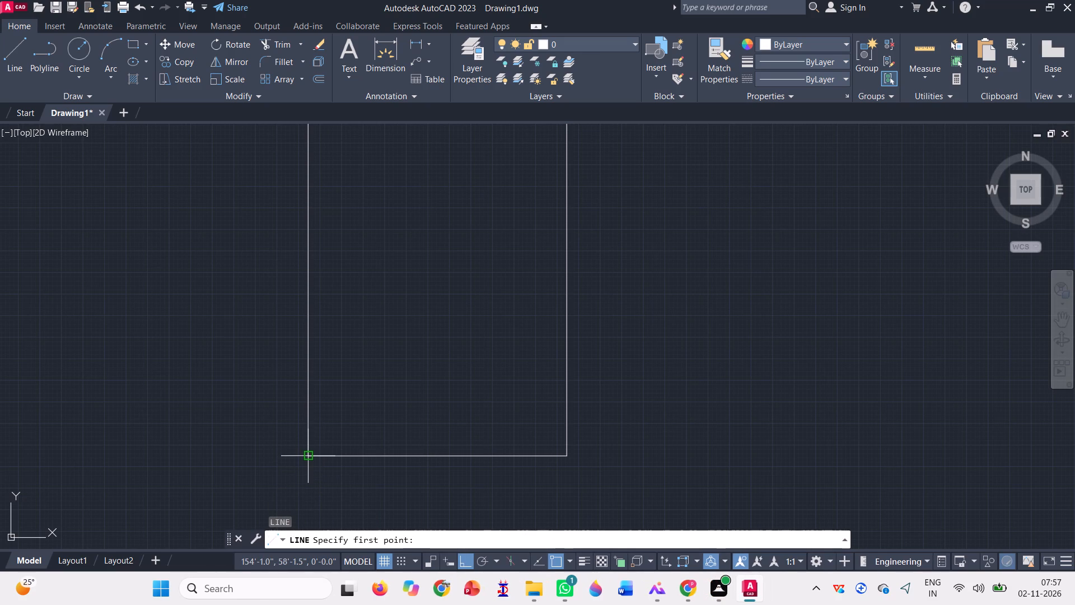
click(308, 455)
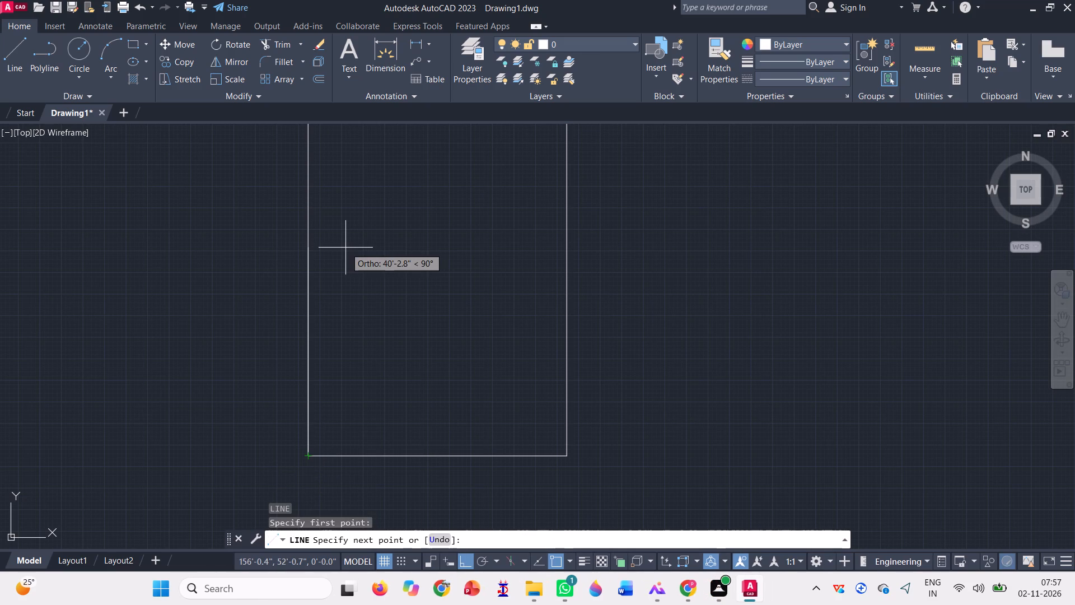
text(10')
key(Return)
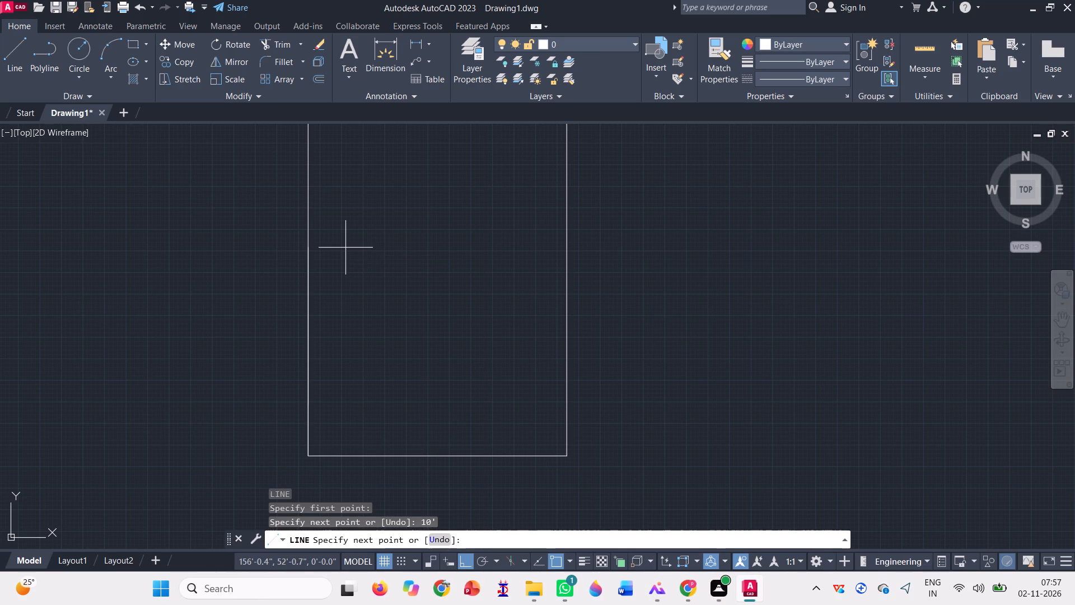
click(565, 405)
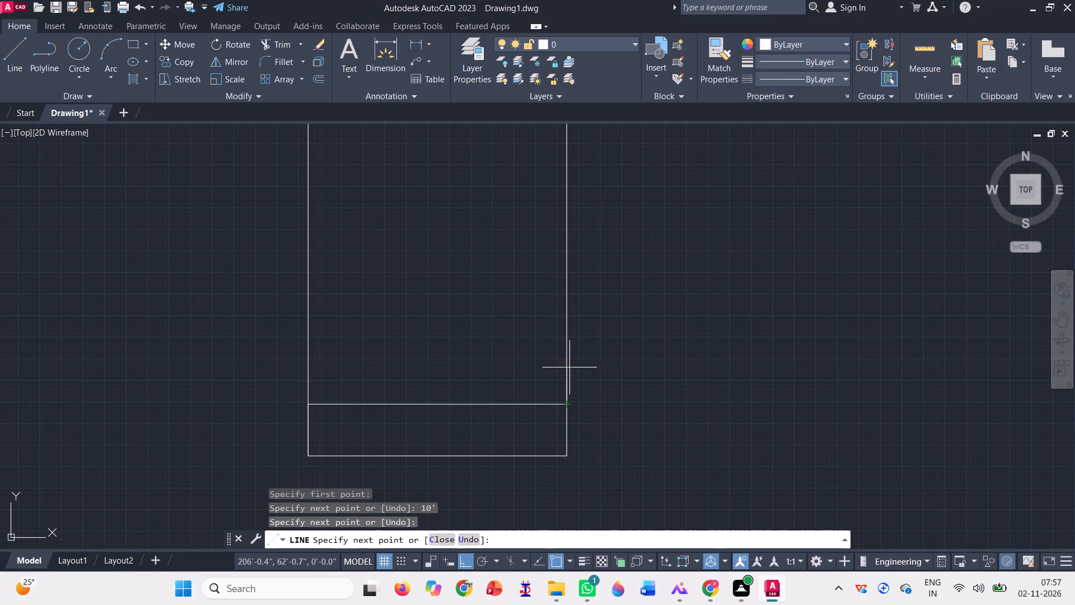
Continue the line 0'6" up the east side and back horizontally to the west side line, forming a double wall line.
text(0'6")
key(Return)
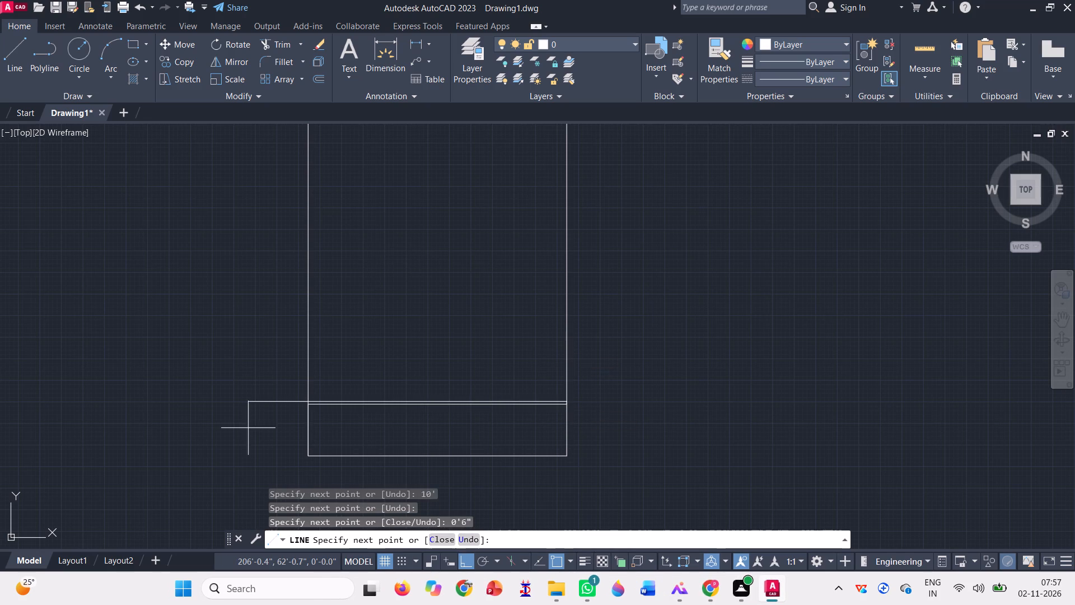
scroll(317, 398, up, 3)
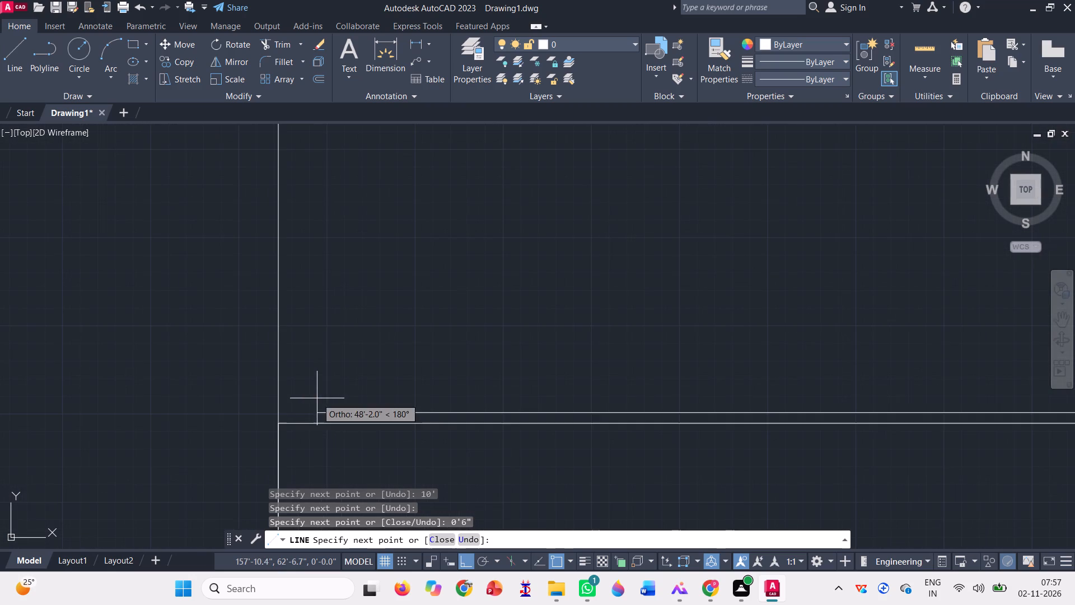
click(276, 412)
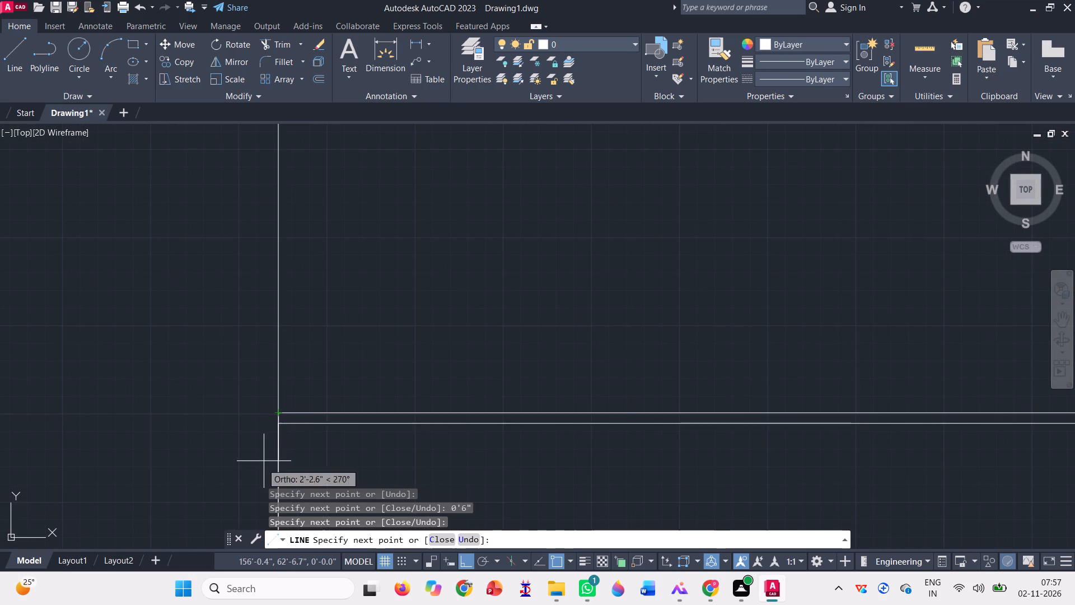
Continue the line another 10' up the west side and horizontally across to the east side line.
scroll(262, 463, down, 4)
text(10')
key(Return)
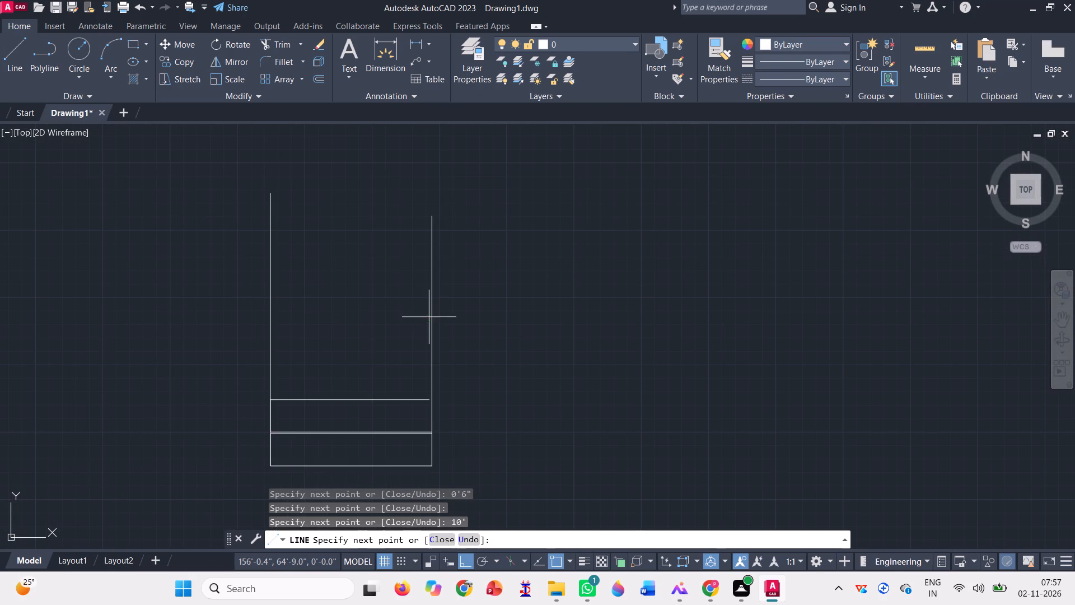
click(432, 400)
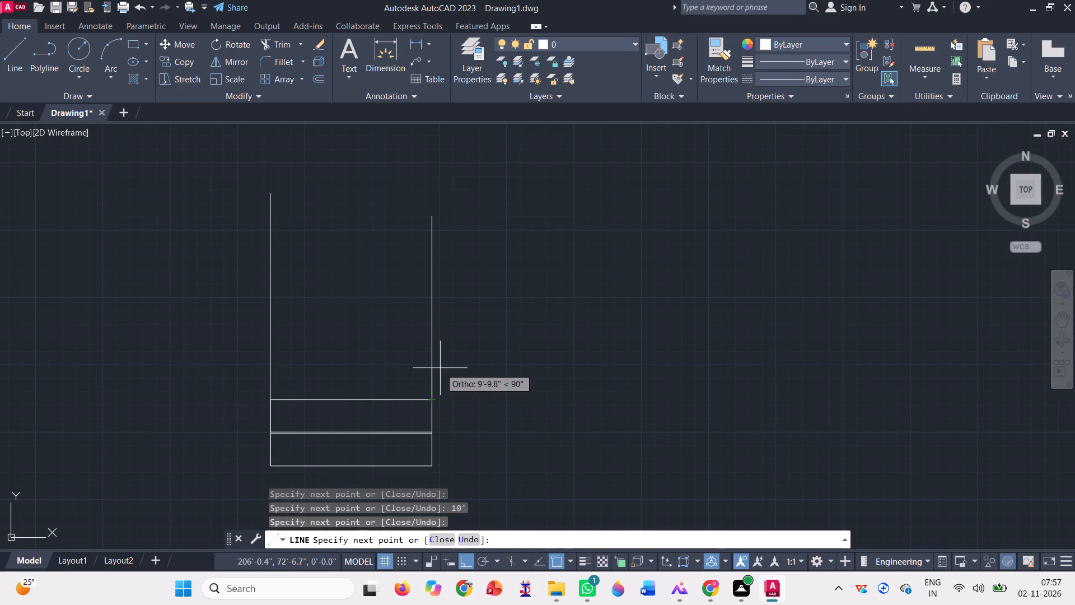
Continue the line 0'6" up the east side and back horizontally to the west side line, forming the second double wall line.
text(0'6")
key(Return)
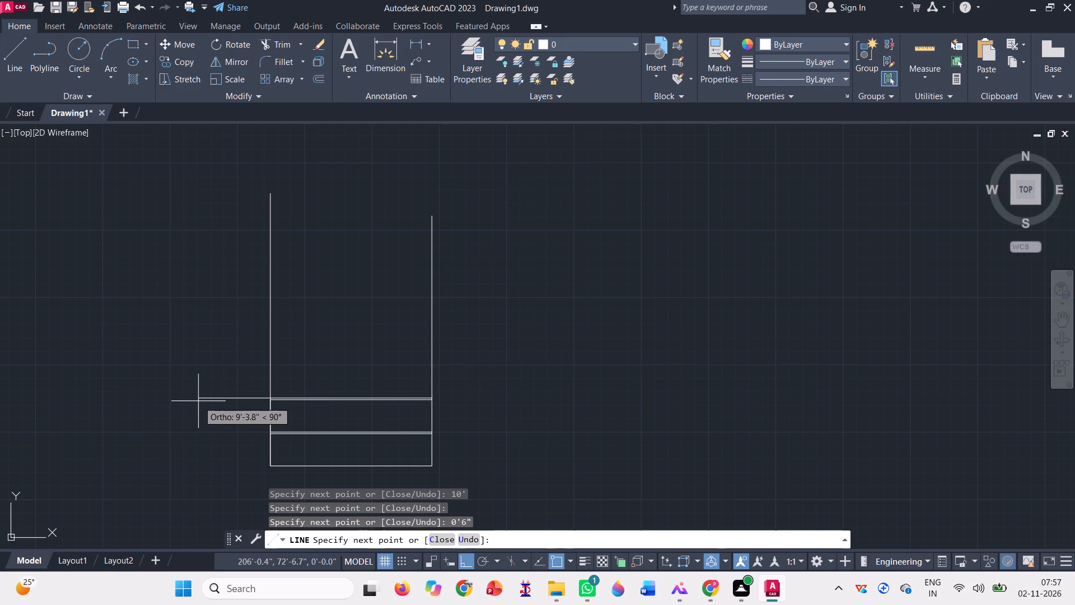
scroll(264, 390, up, 1)
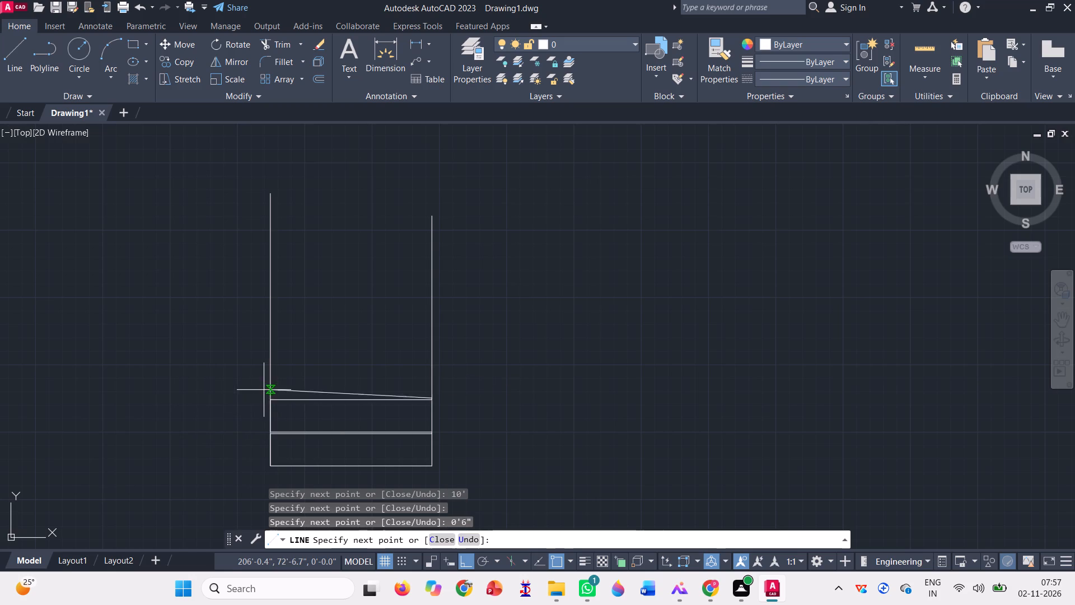
scroll(264, 390, up, 4)
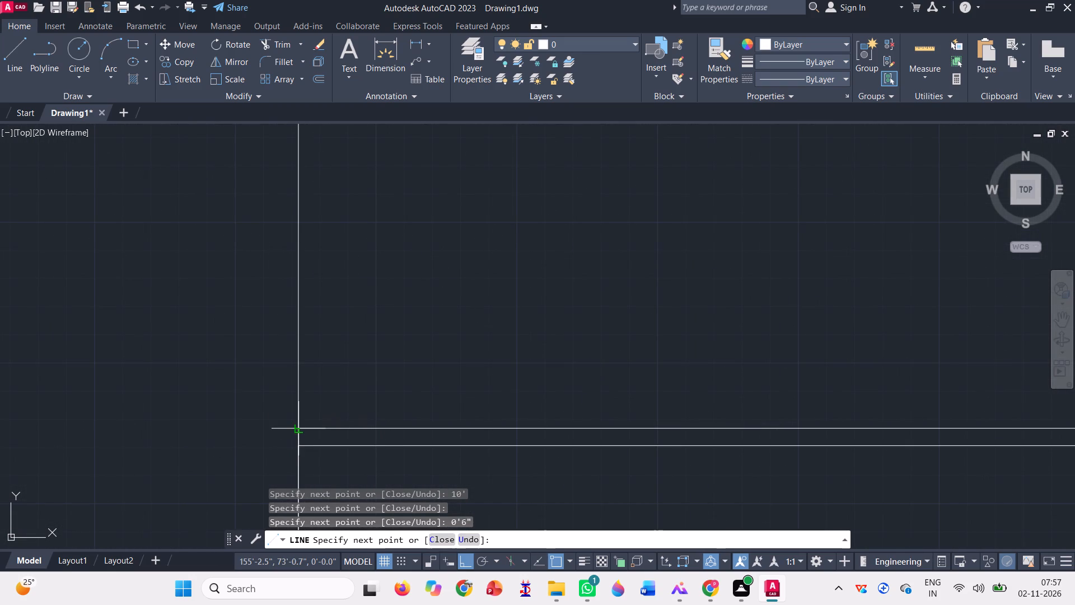
click(297, 430)
Continue the line another 10' up the west side and horizontally across to the east side line.
scroll(234, 402, down, 3)
scroll(271, 363, down, 1)
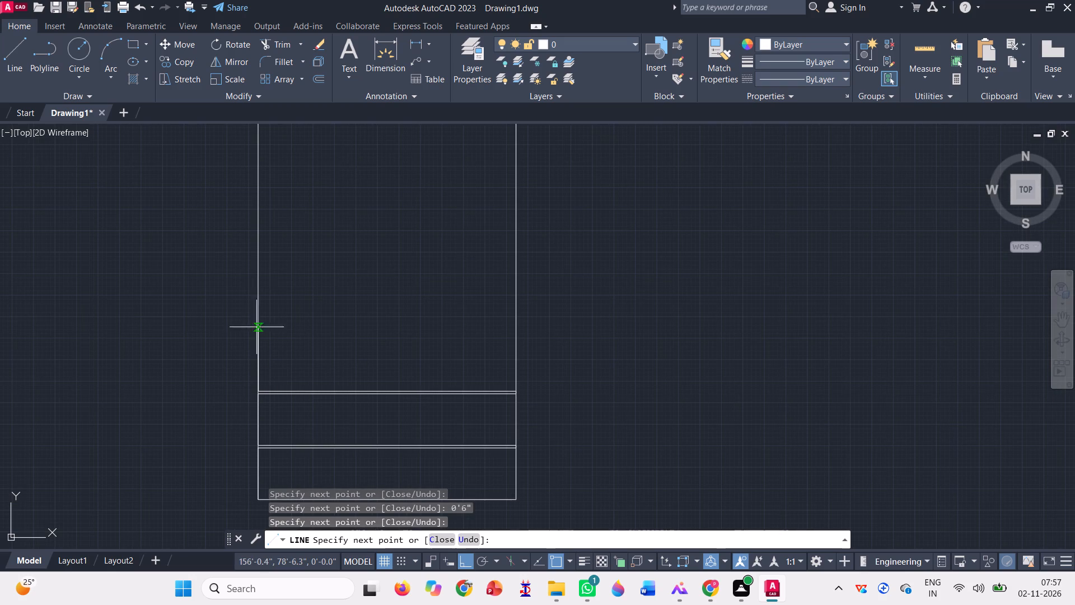
text(10')
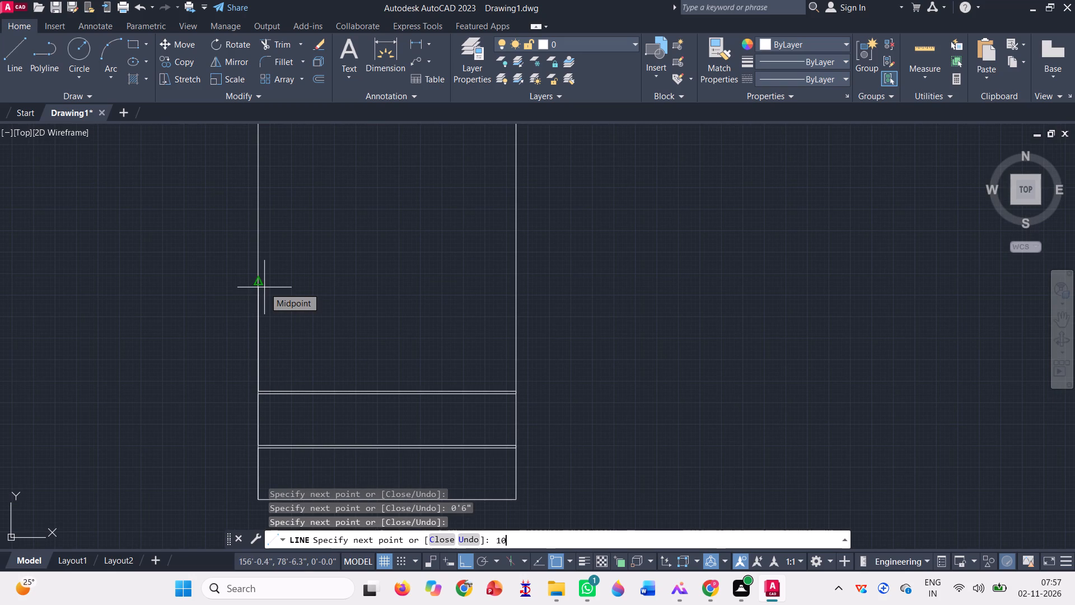
key(Return)
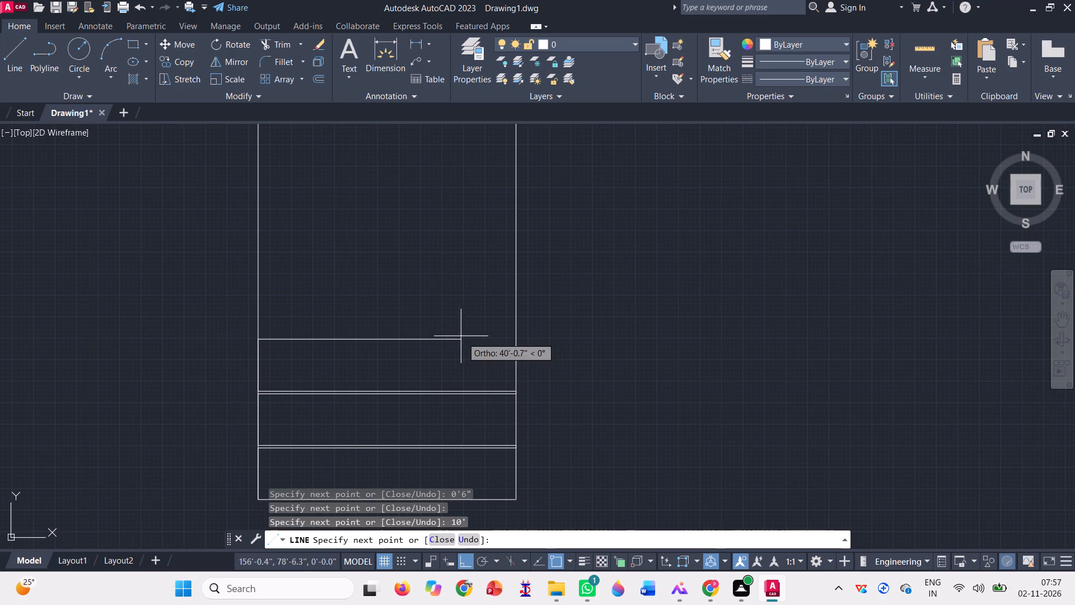
click(515, 342)
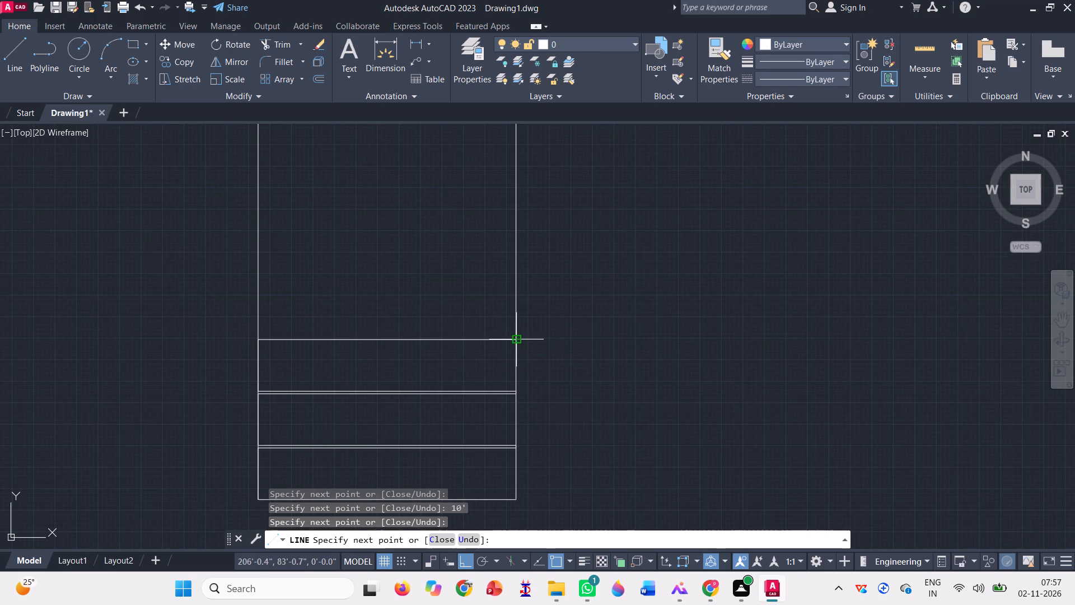
Continue the line 0'6" up the east side and horizontally back to the west side line, completing the third double wall line.
text(0'6")
key(Return)
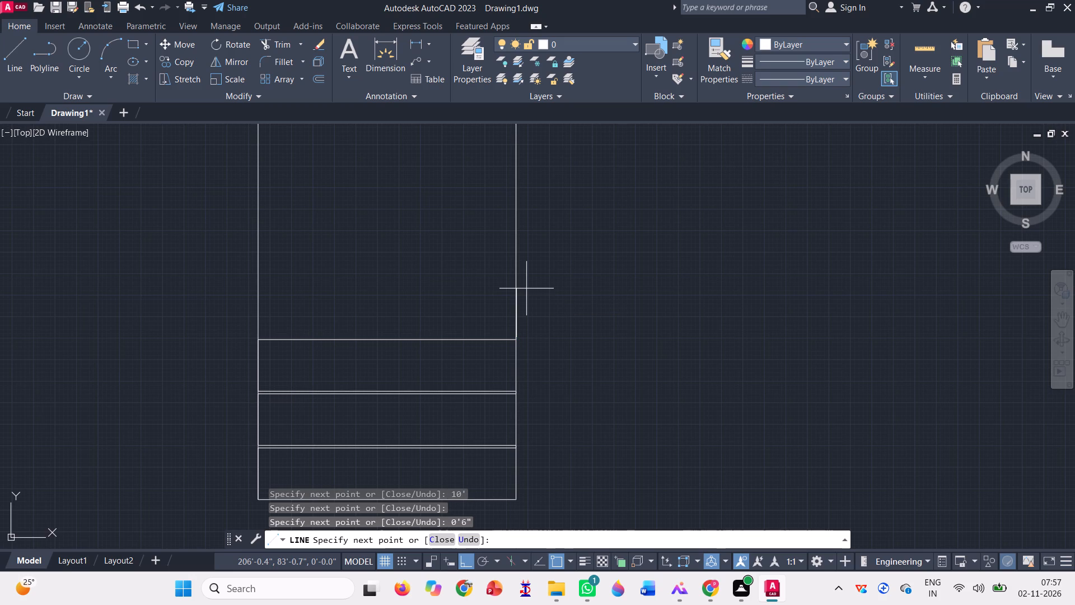
scroll(281, 341, up, 1)
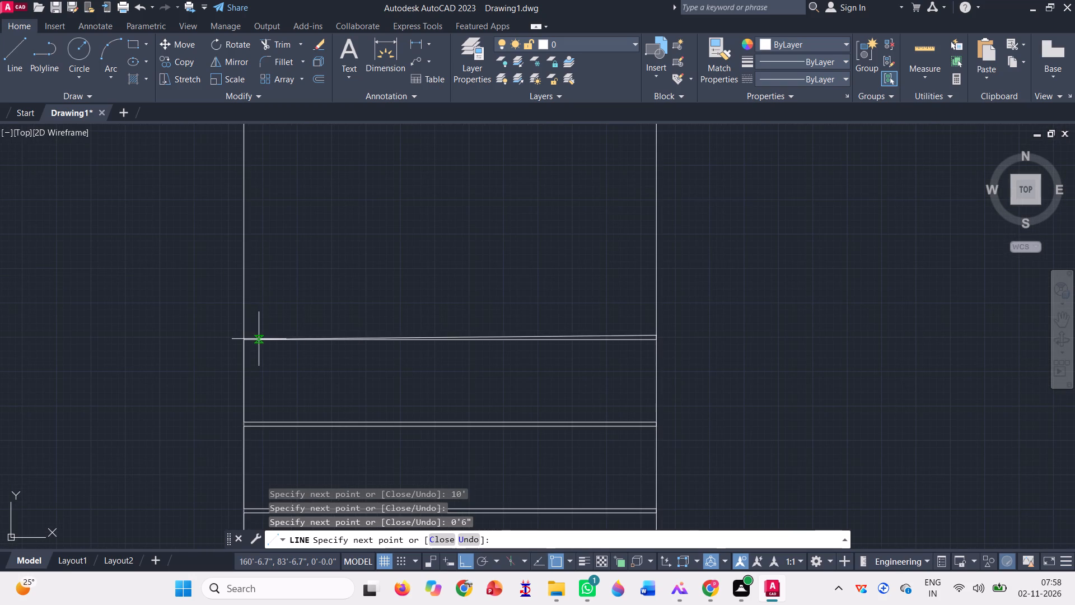
scroll(245, 340, up, 4)
click(228, 313)
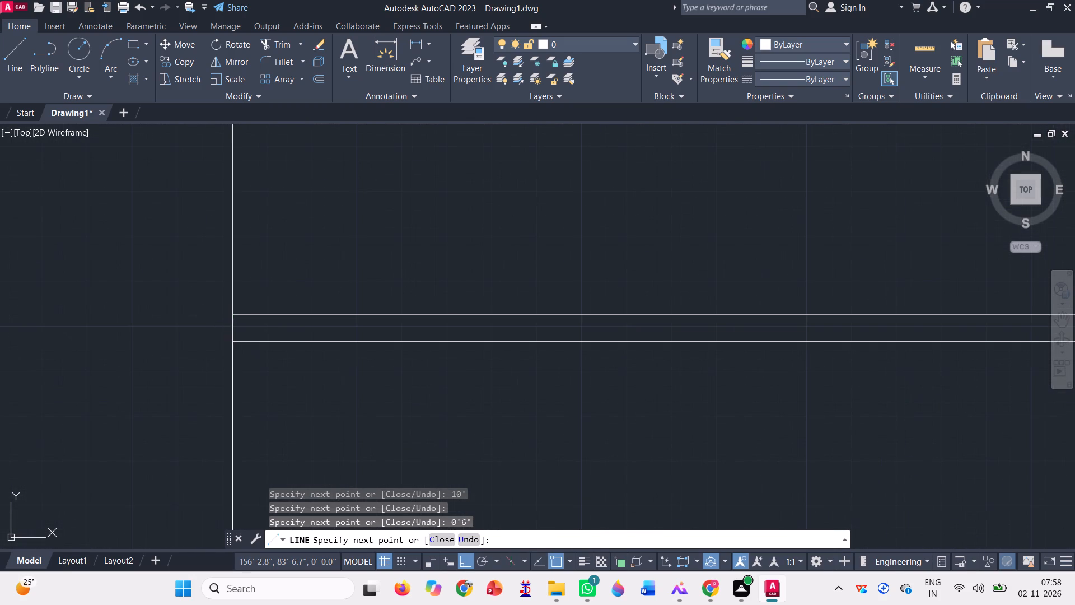
scroll(345, 311, down, 6)
key(space)
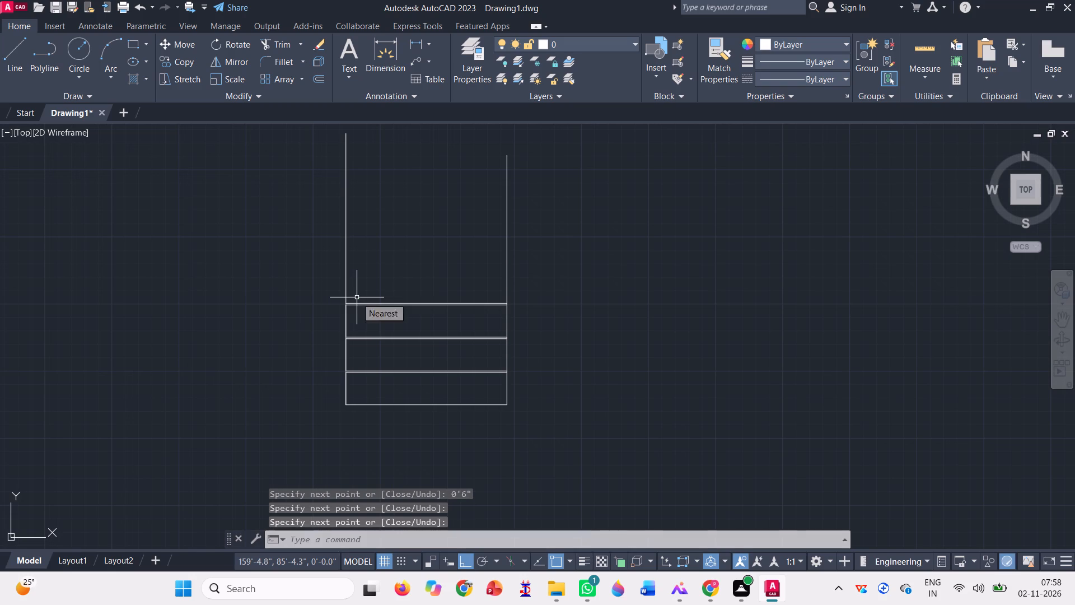
Move the base line, both side lines and all horizontal wall lines east, leaving the short overlapping vertical segments behind.
click(476, 432)
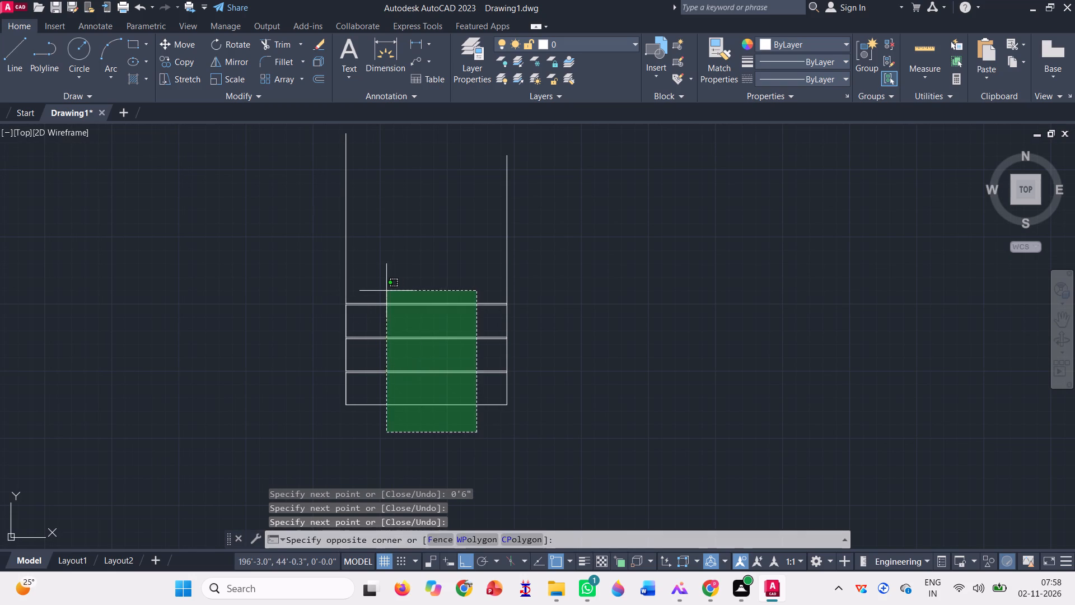
click(384, 278)
click(565, 216)
click(254, 192)
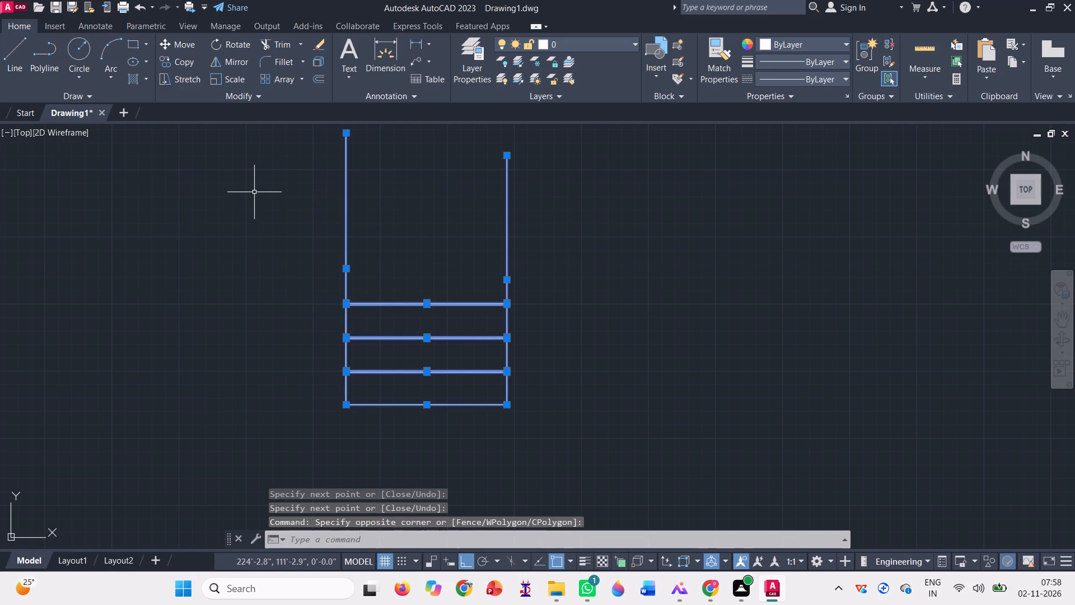
text(m)
key(space)
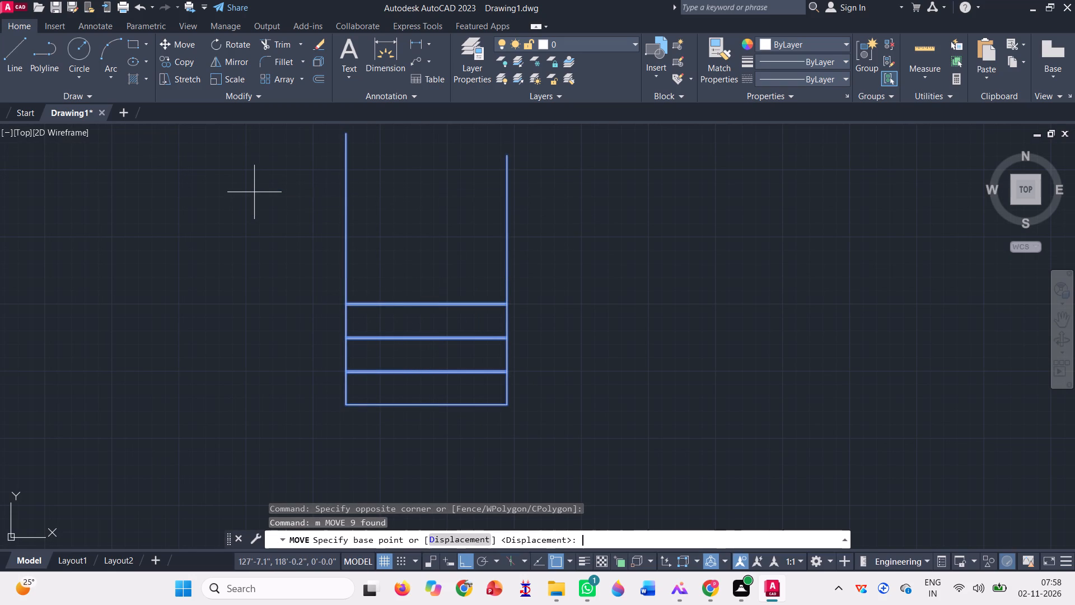
click(489, 387)
click(711, 373)
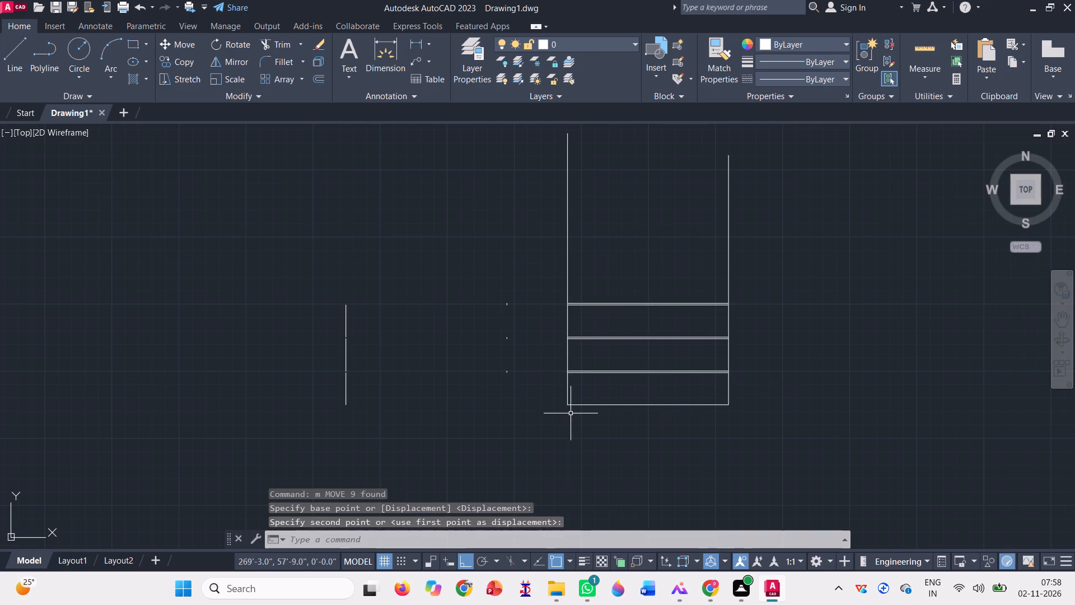
Delete the short vertical segments left behind at the layout's former east and west sides.
click(529, 398)
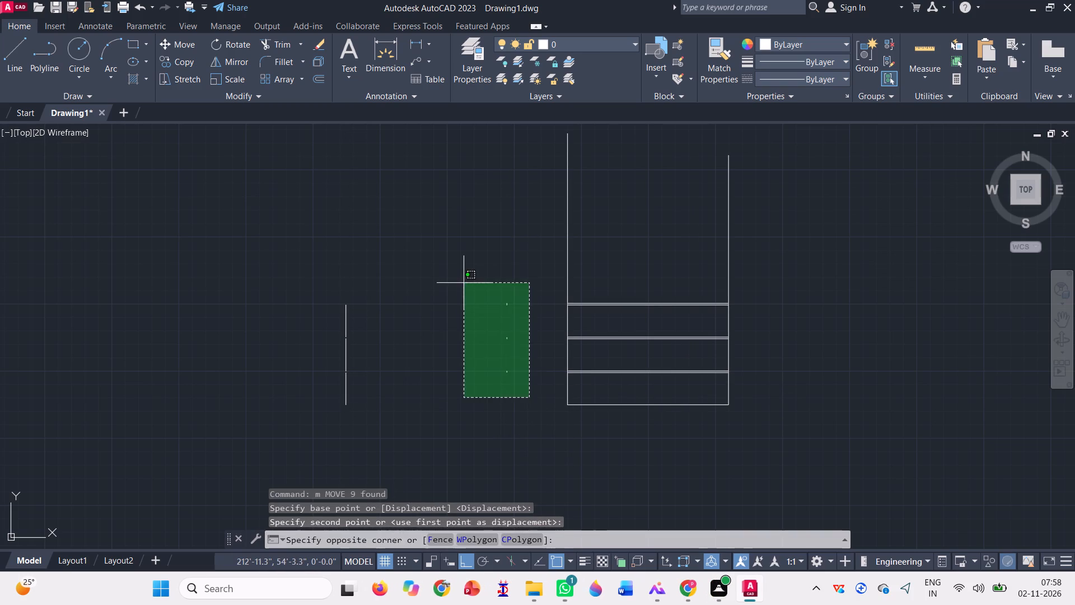
click(448, 264)
click(372, 460)
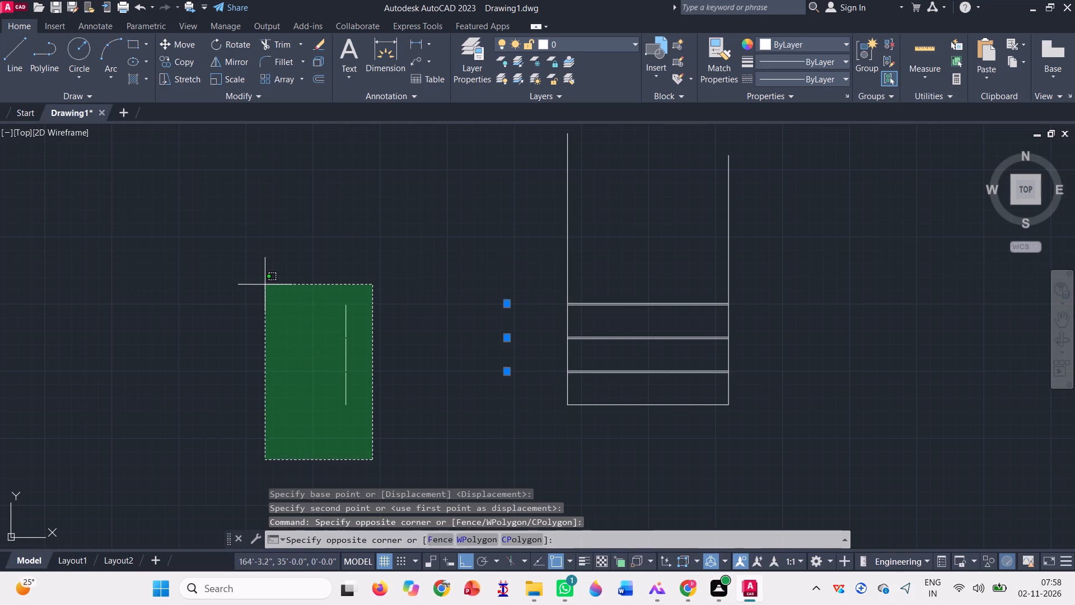
click(258, 276)
key(Delete)
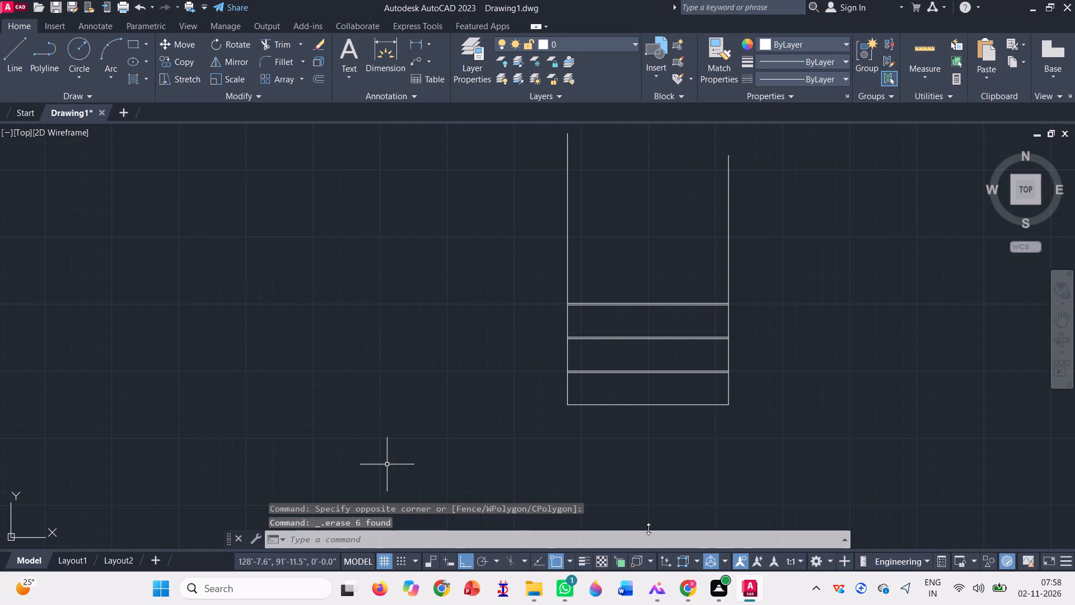
Move the whole layout horizontally back to the west, slightly beyond its original position.
click(800, 472)
click(477, 202)
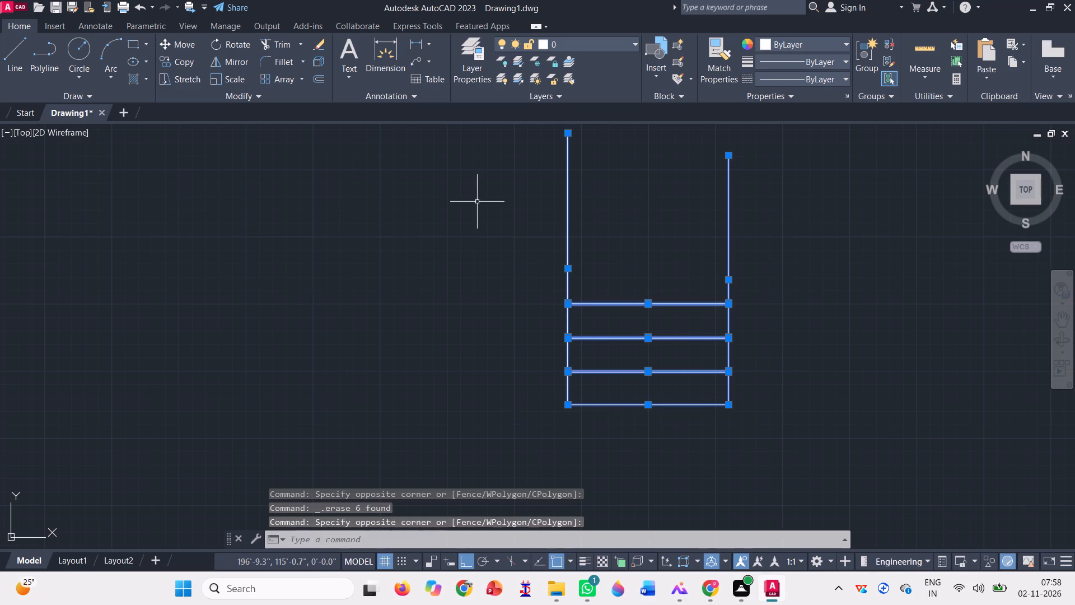
text(m)
key(space)
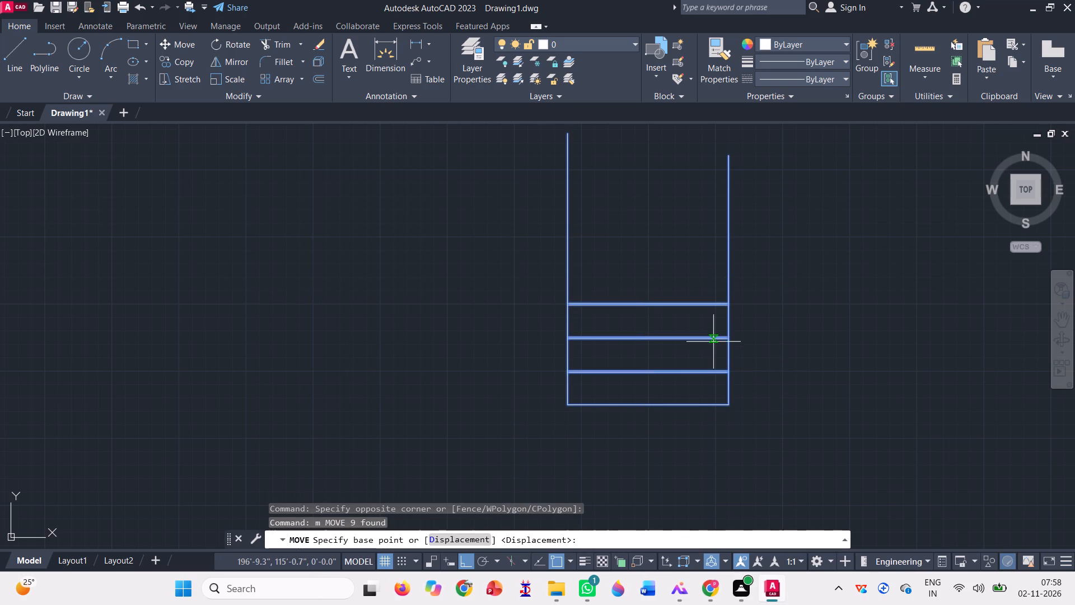
click(713, 341)
click(350, 367)
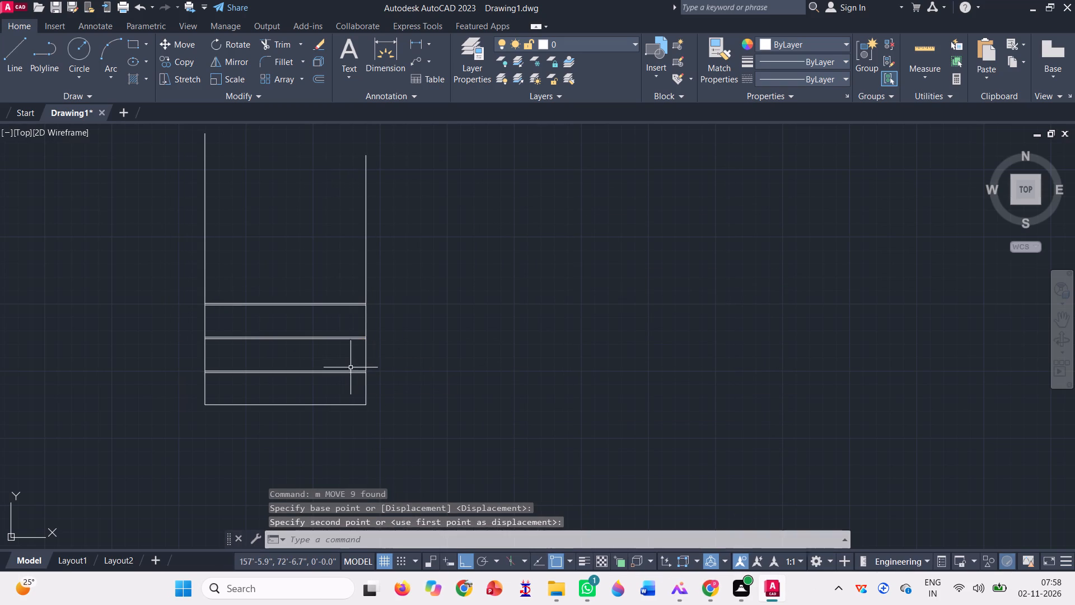
Trim both side lines where they extend above the topmost horizontal line.
click(279, 41)
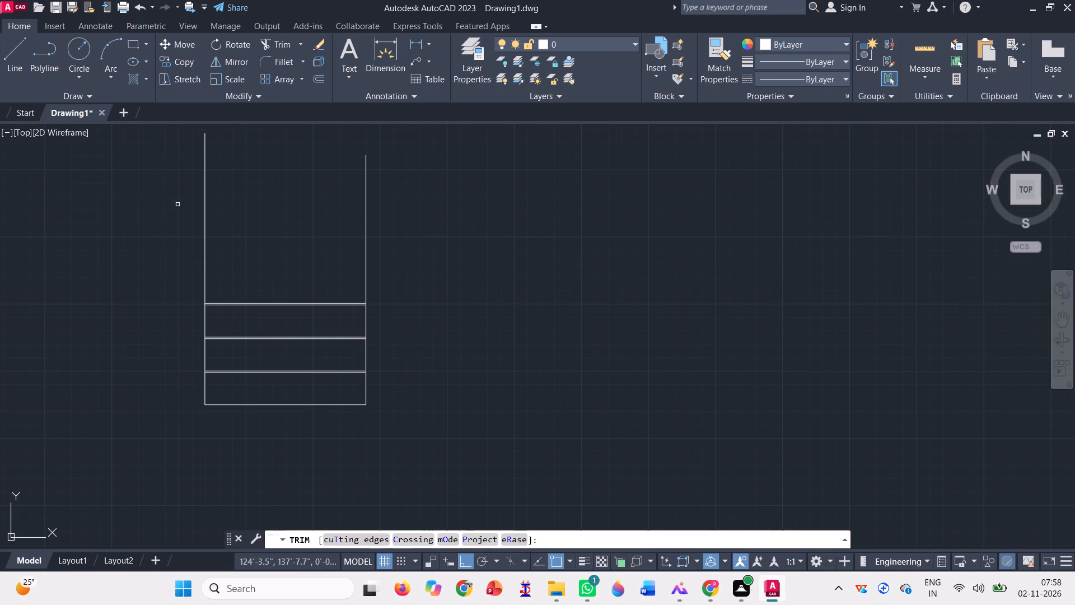
click(202, 196)
click(419, 276)
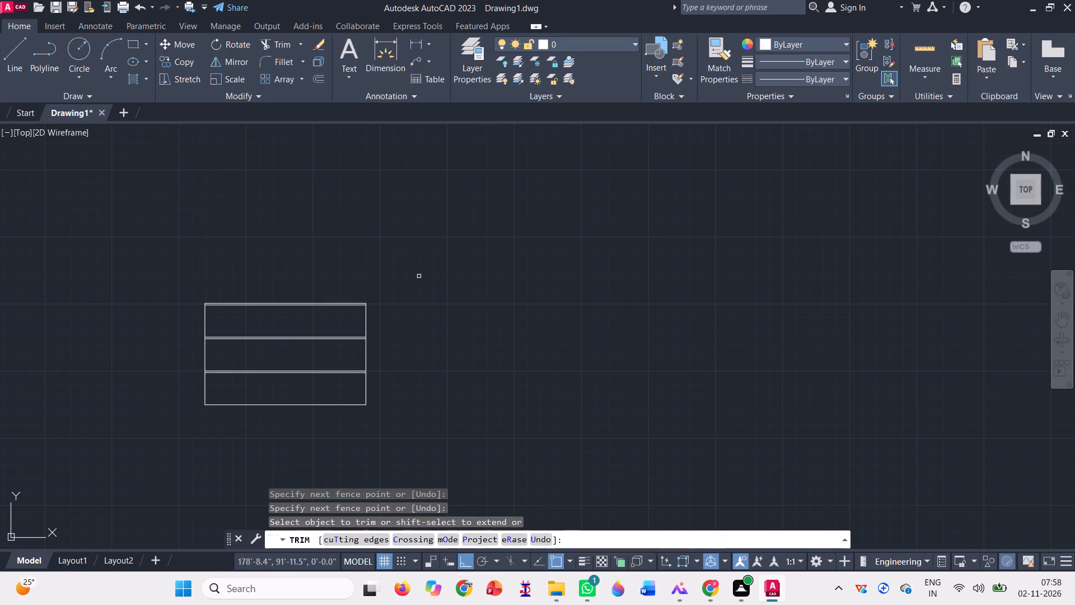
scroll(274, 286, up, 1)
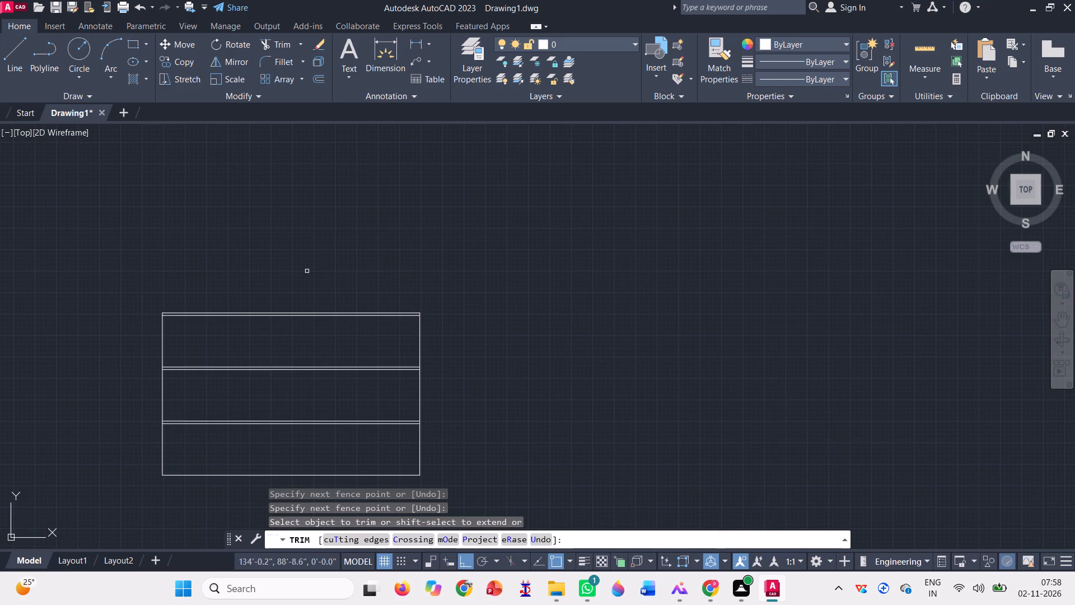
key(Escape)
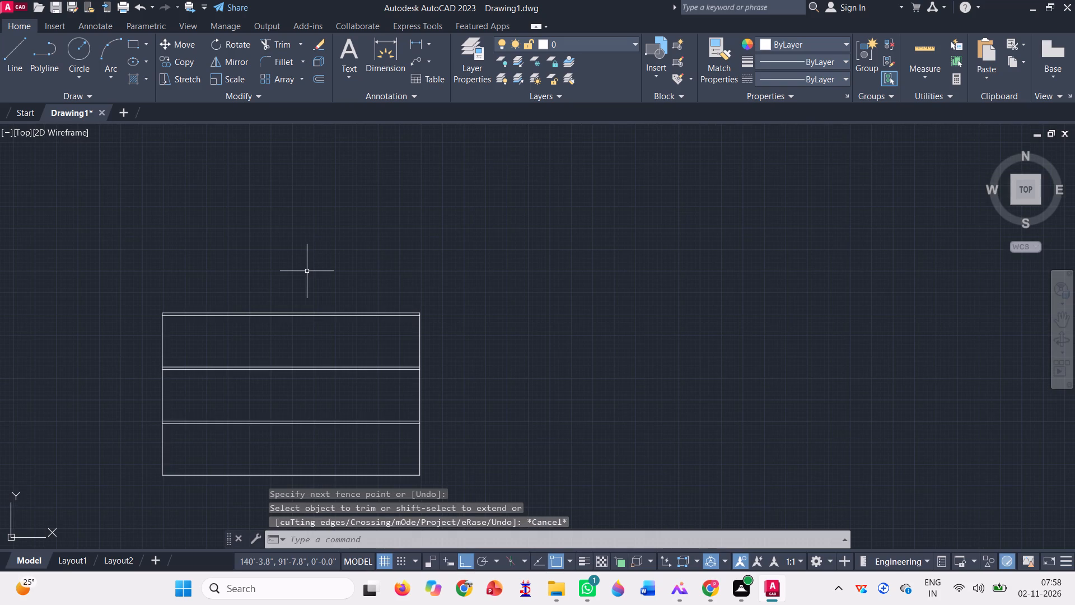
Draw a rectangle about 15' wide and 8' high on the base line, just in from the bottom strip's west end.
scroll(307, 271, down, 1)
scroll(222, 442, up, 2)
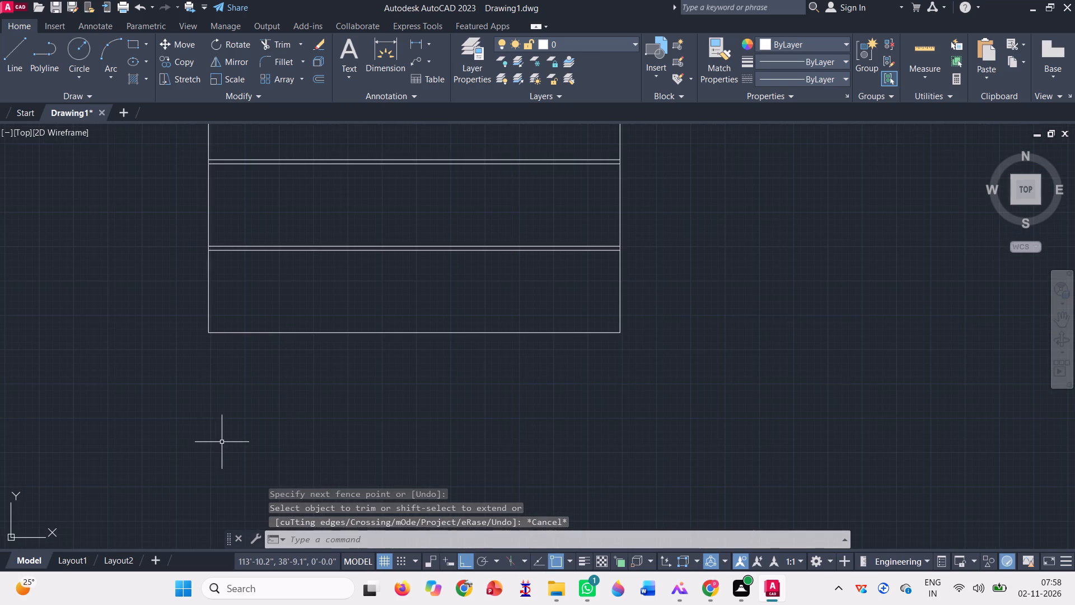
scroll(368, 168, up, 1)
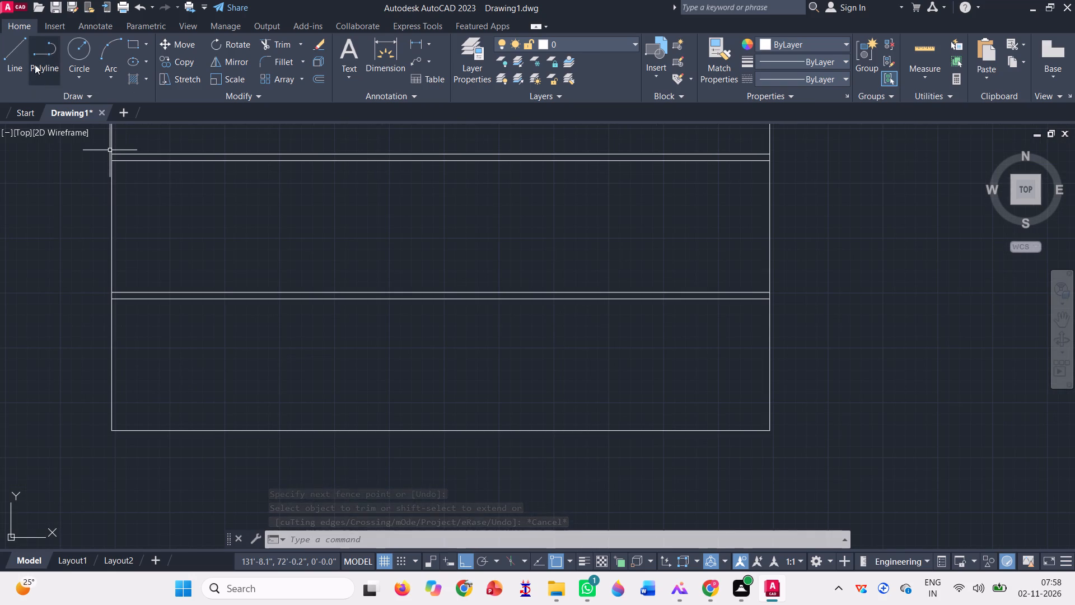
click(132, 42)
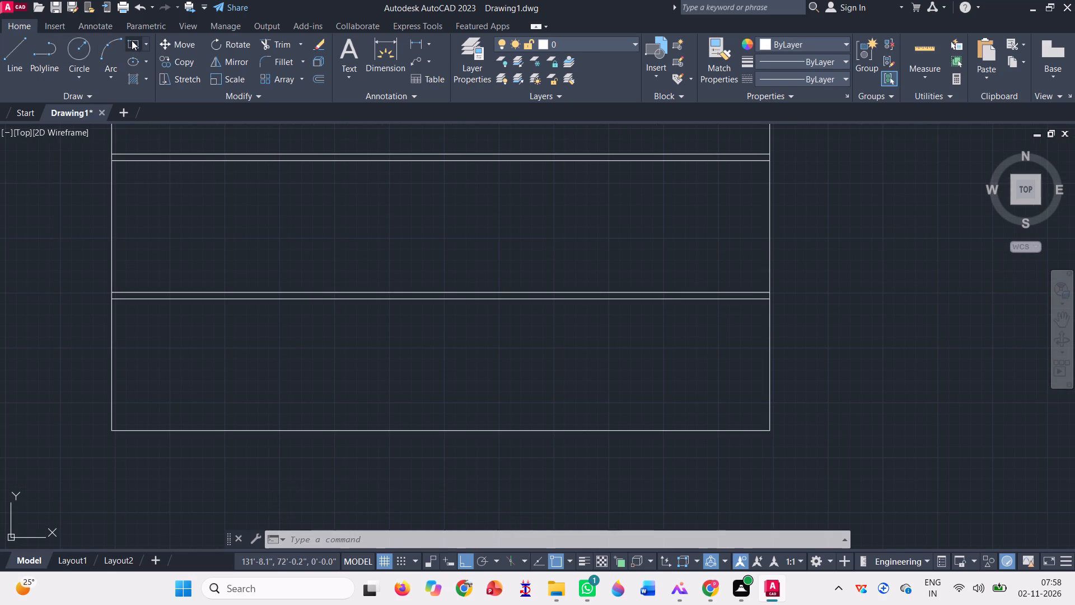
click(141, 432)
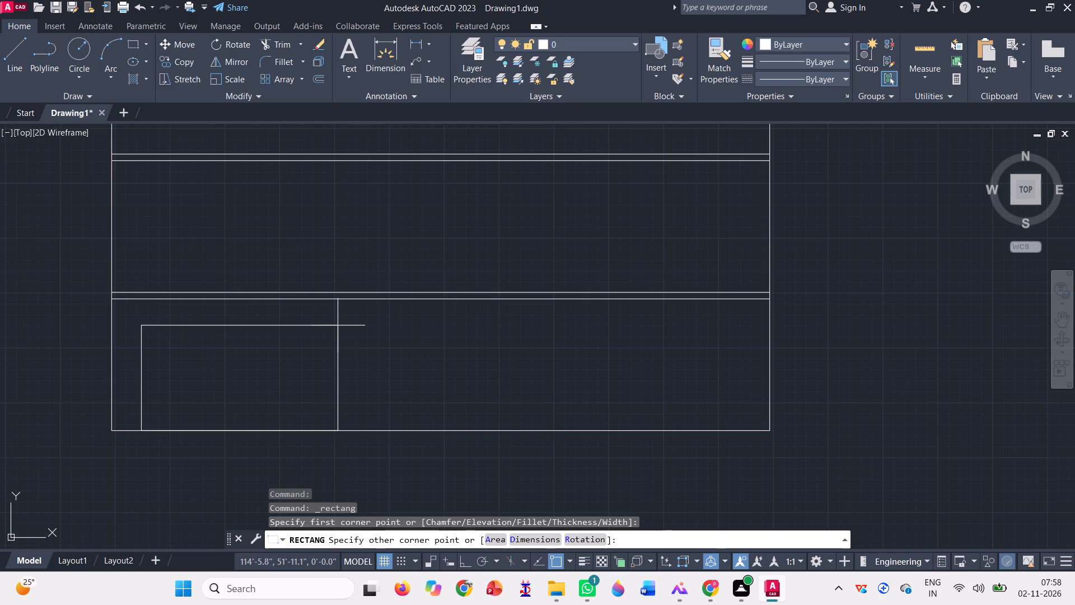
click(338, 324)
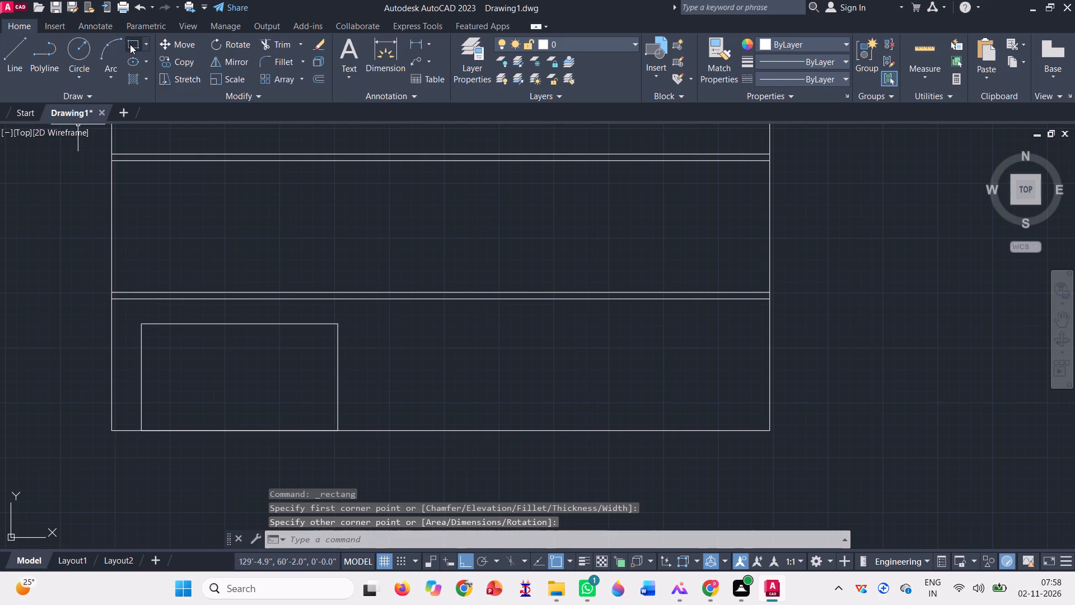
Draw a narrower rectangle against the first one's east side, spanning the bottom strip's full depth down to the base line.
click(130, 44)
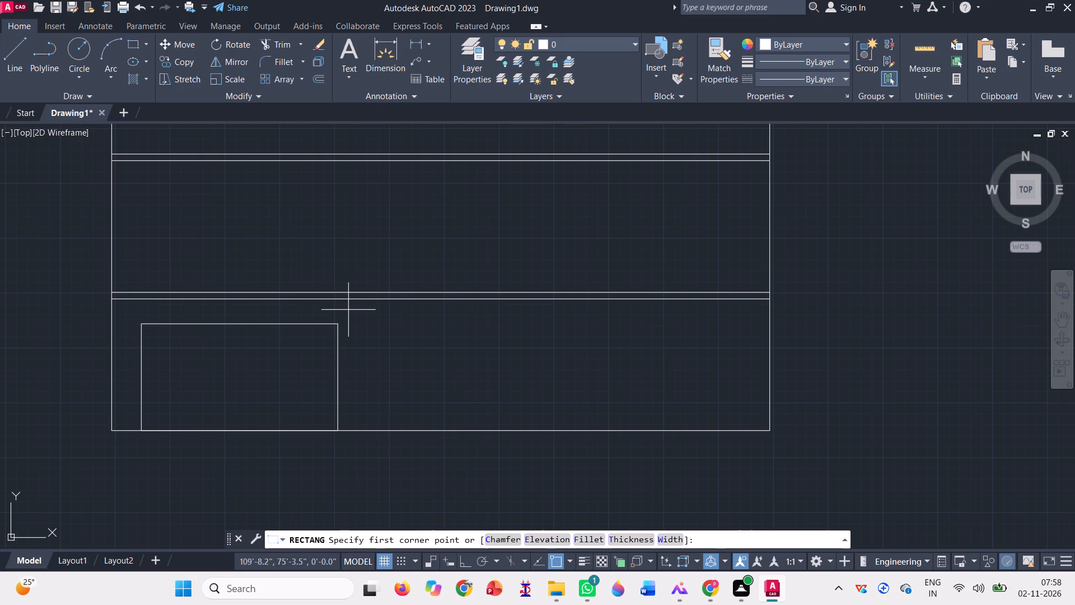
click(335, 298)
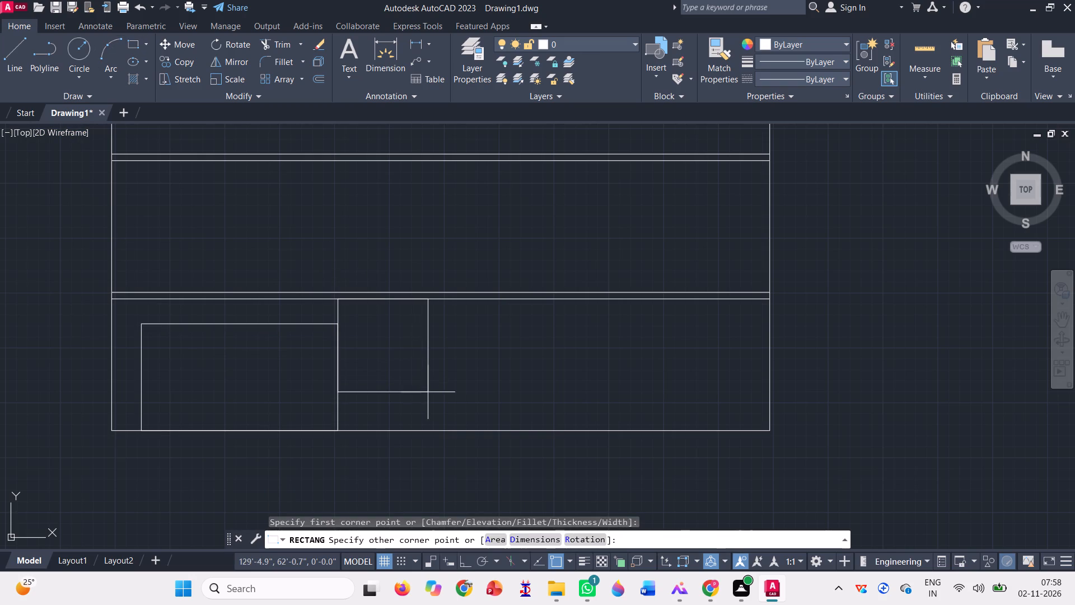
click(463, 429)
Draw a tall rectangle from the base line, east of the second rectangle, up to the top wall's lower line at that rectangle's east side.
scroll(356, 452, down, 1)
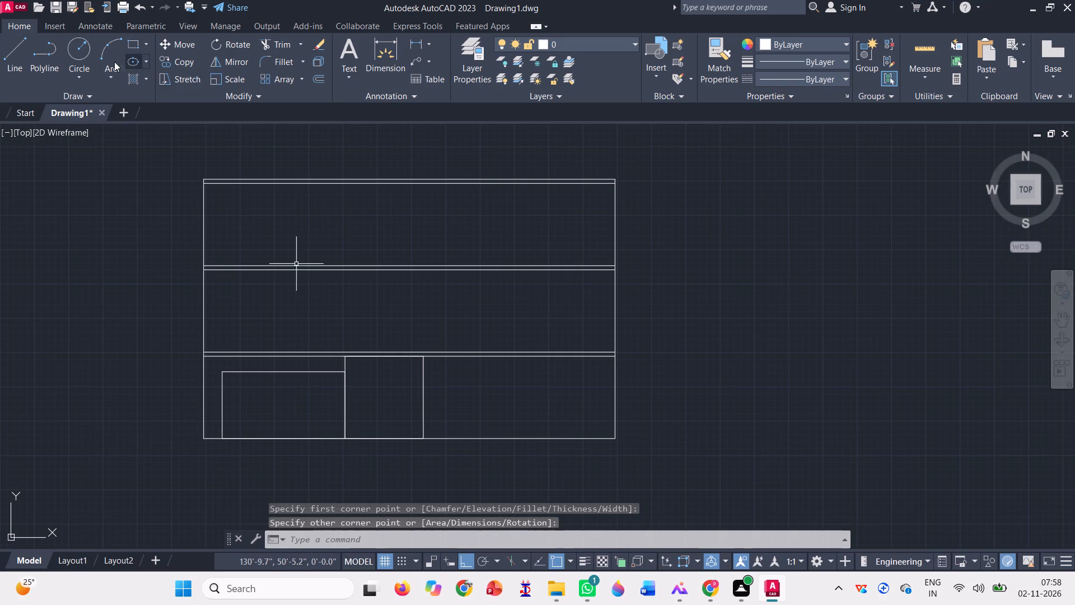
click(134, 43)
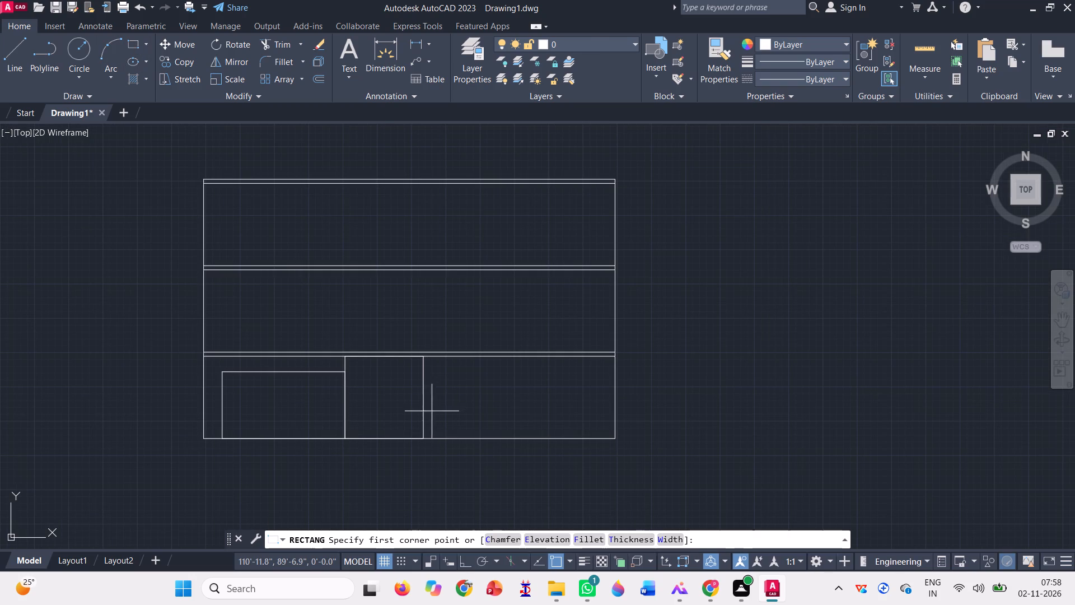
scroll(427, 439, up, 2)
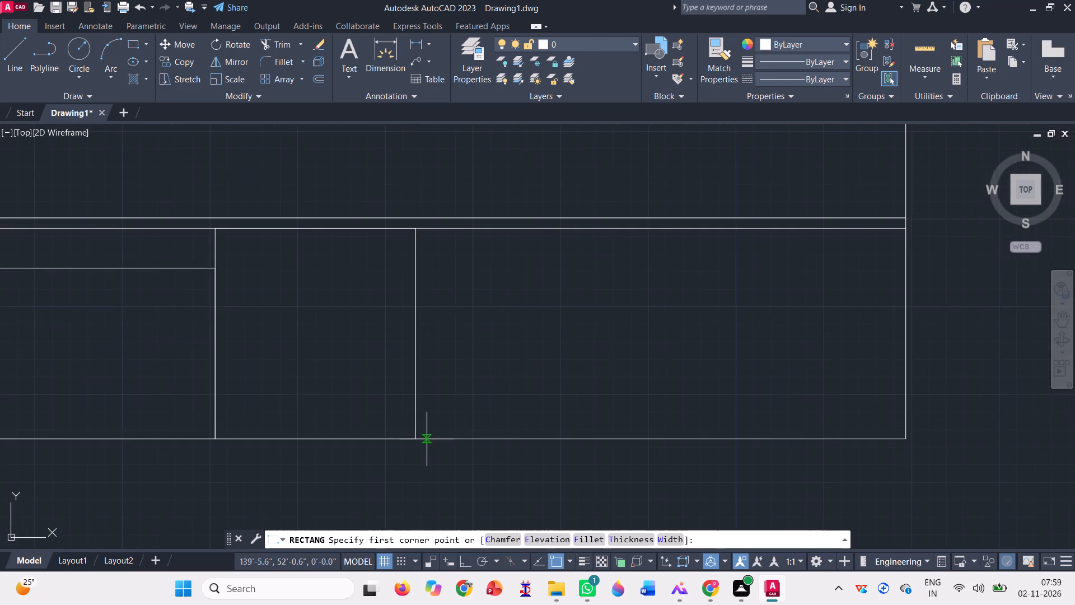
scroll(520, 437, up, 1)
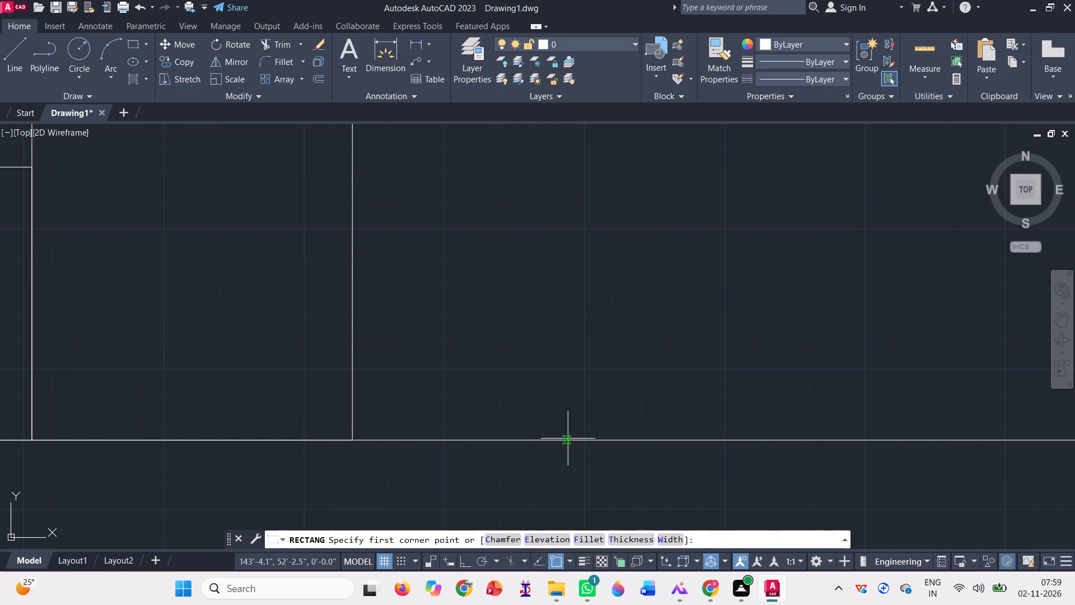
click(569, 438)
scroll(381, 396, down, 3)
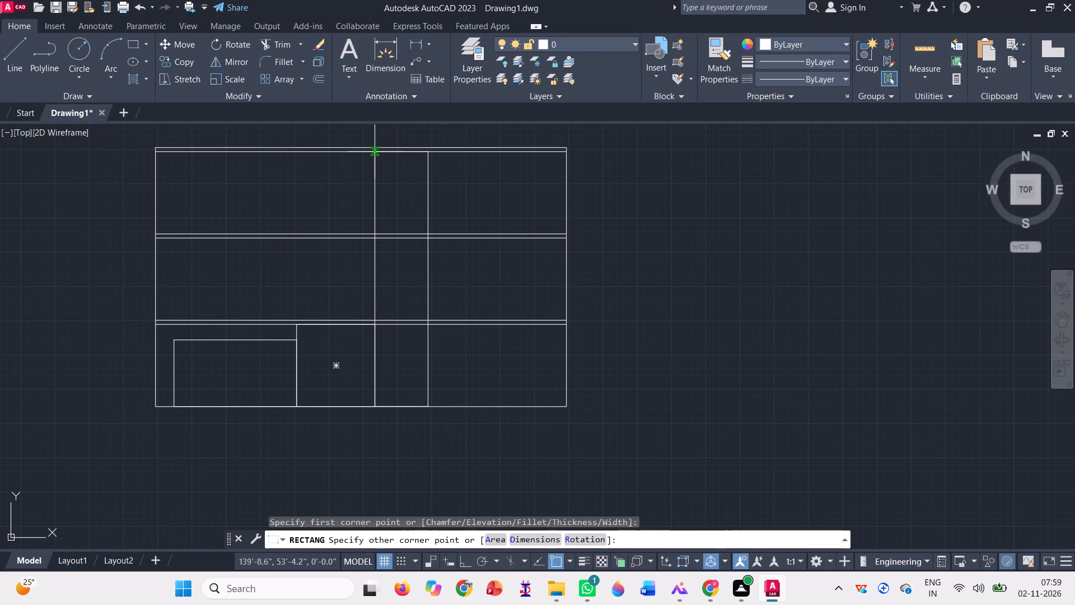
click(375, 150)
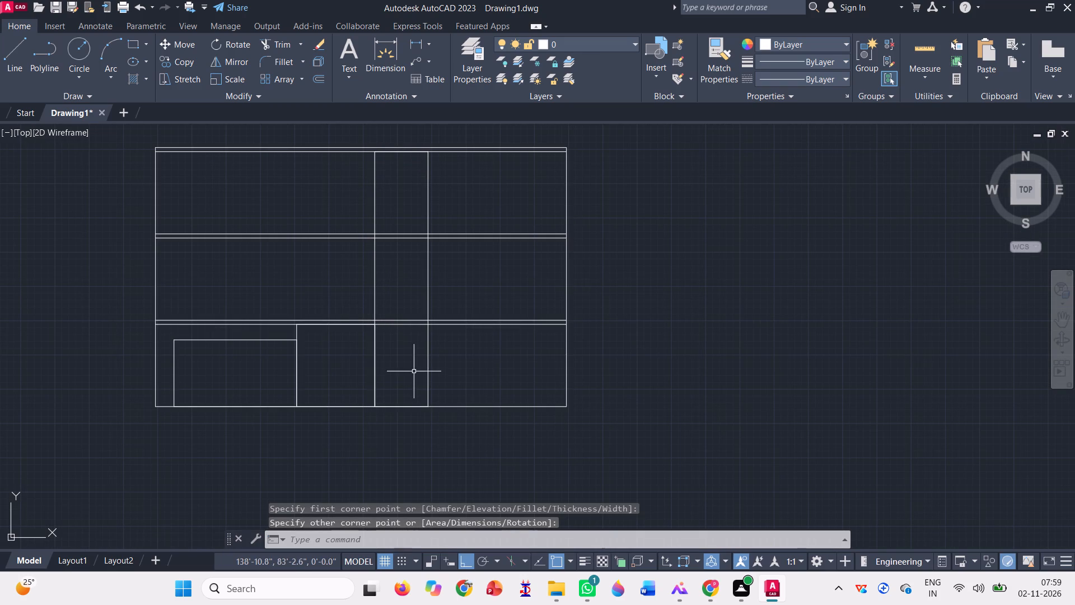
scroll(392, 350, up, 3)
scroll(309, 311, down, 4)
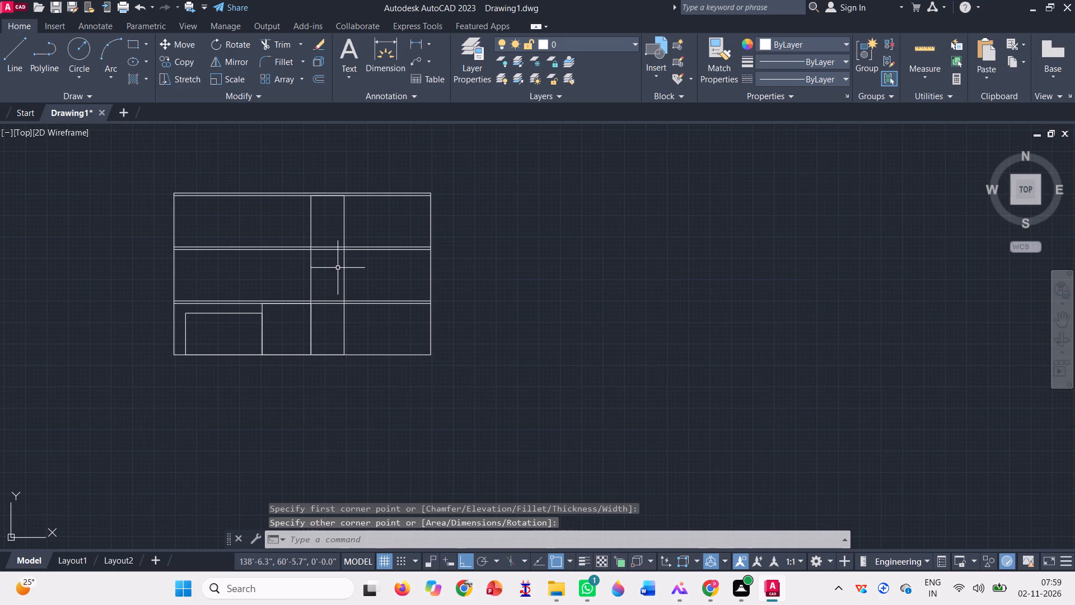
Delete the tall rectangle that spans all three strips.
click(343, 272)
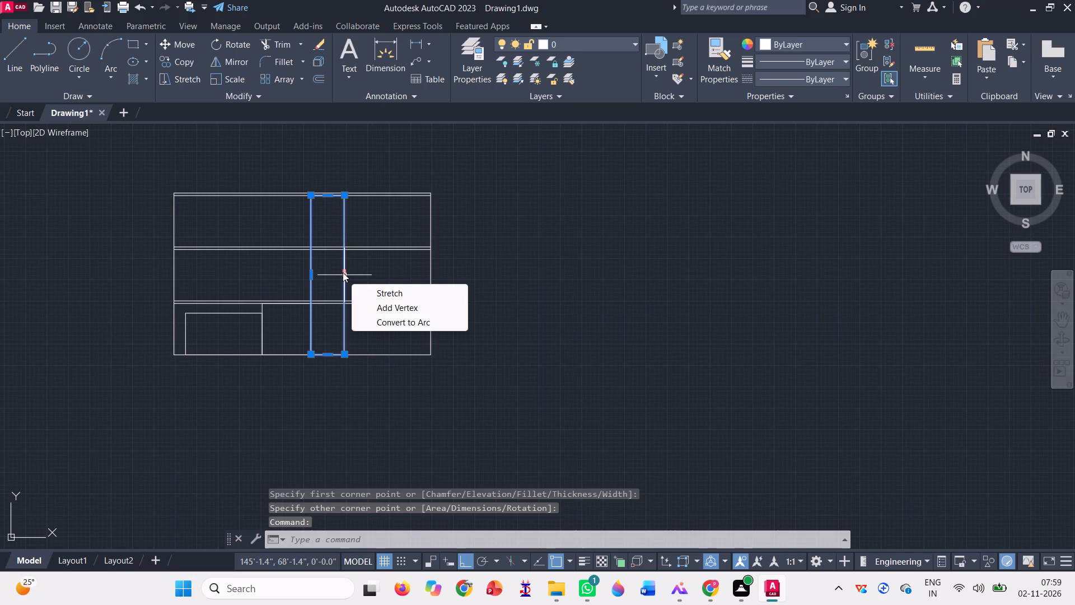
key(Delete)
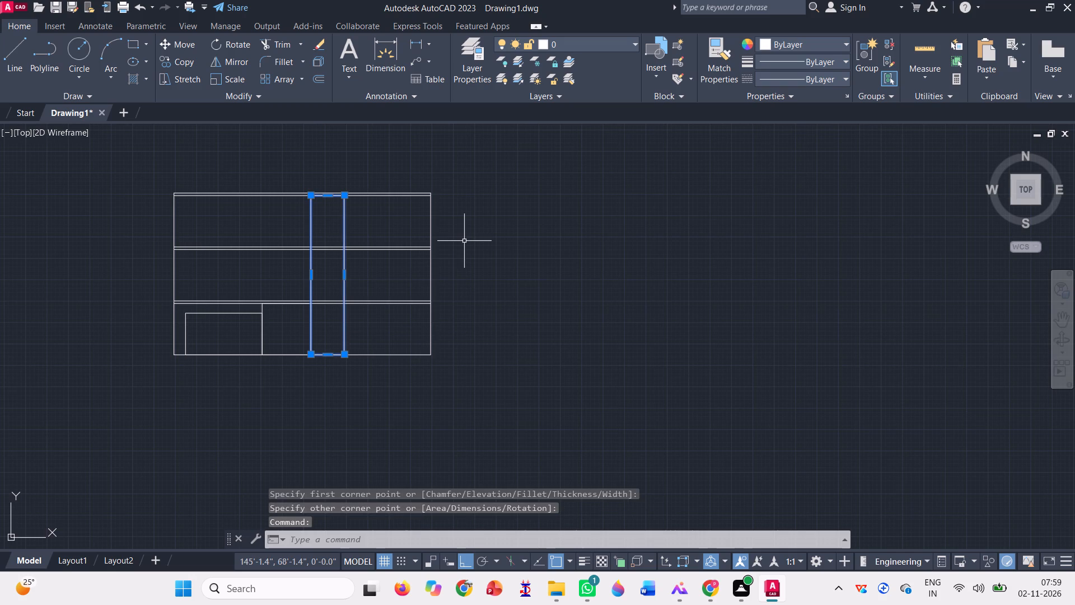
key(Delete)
Draw a vertical construction line through the second bottom-strip rectangle's lower east corner.
text(xl)
key(Return)
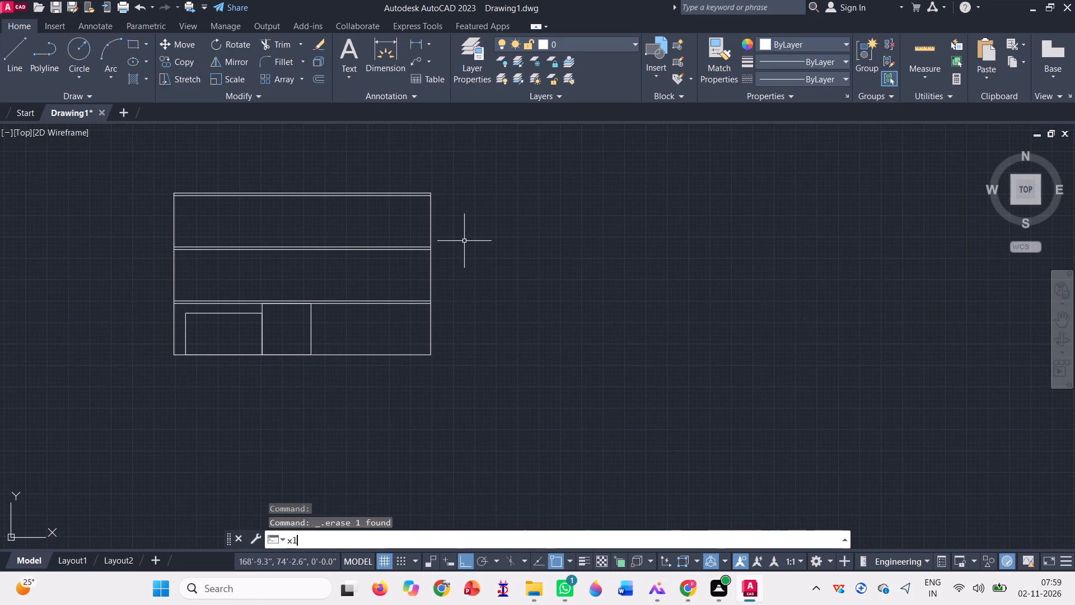
click(309, 353)
click(303, 426)
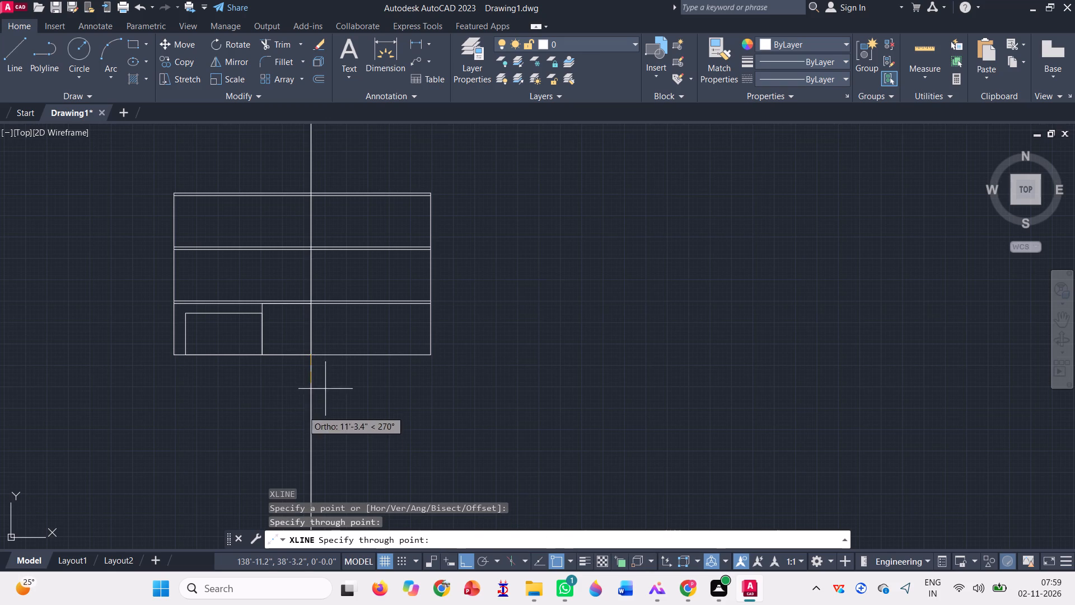
key(space)
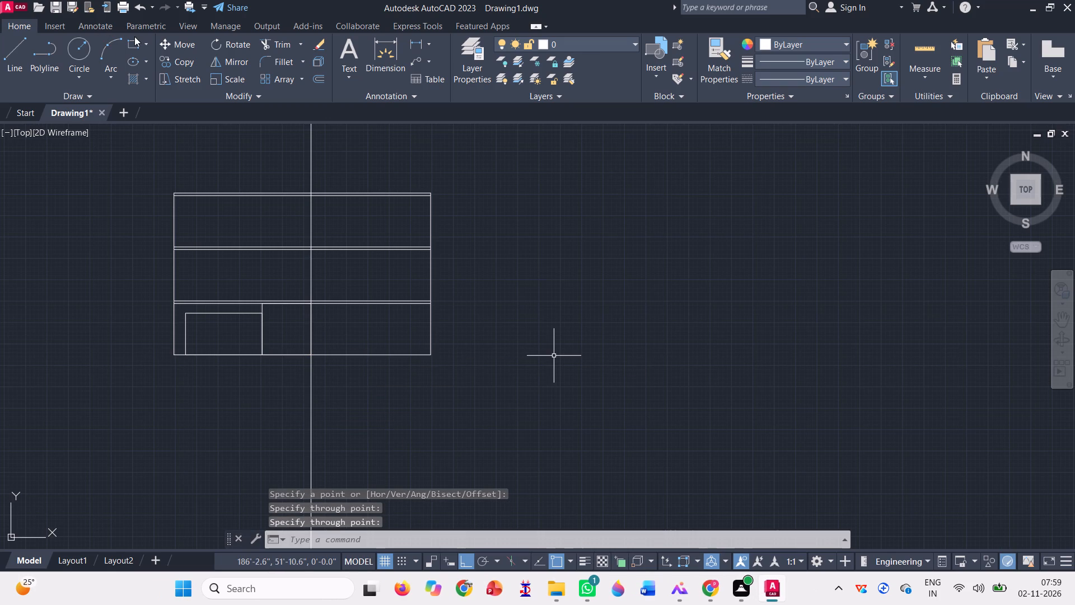
Draw a narrow rectangle east of the construction line, spanning all three strips from the topmost line down to the base line.
click(134, 40)
scroll(358, 174, up, 1)
scroll(286, 198, up, 2)
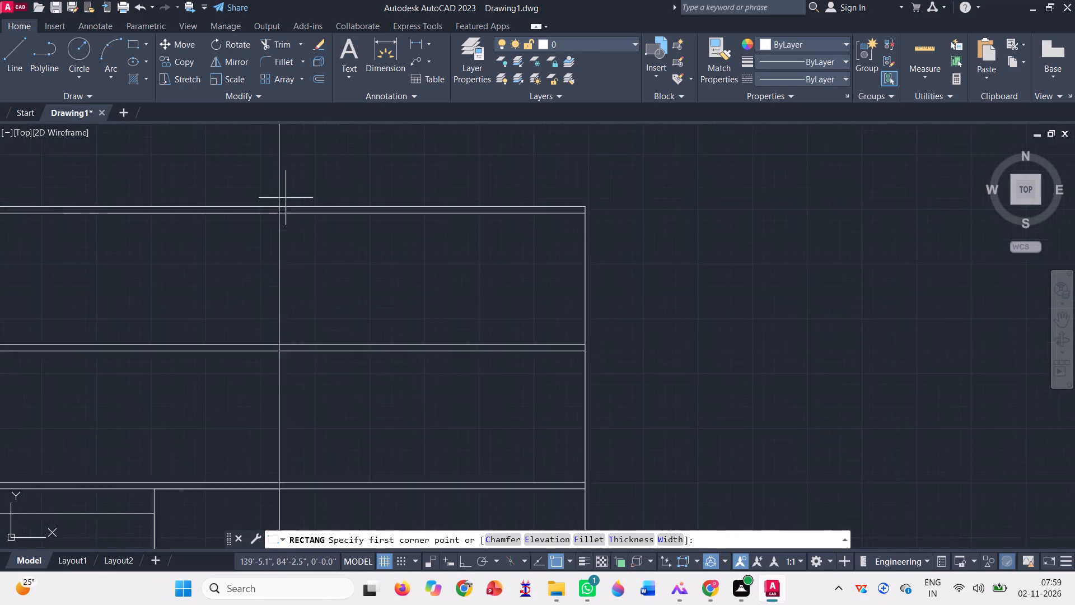
scroll(286, 198, up, 2)
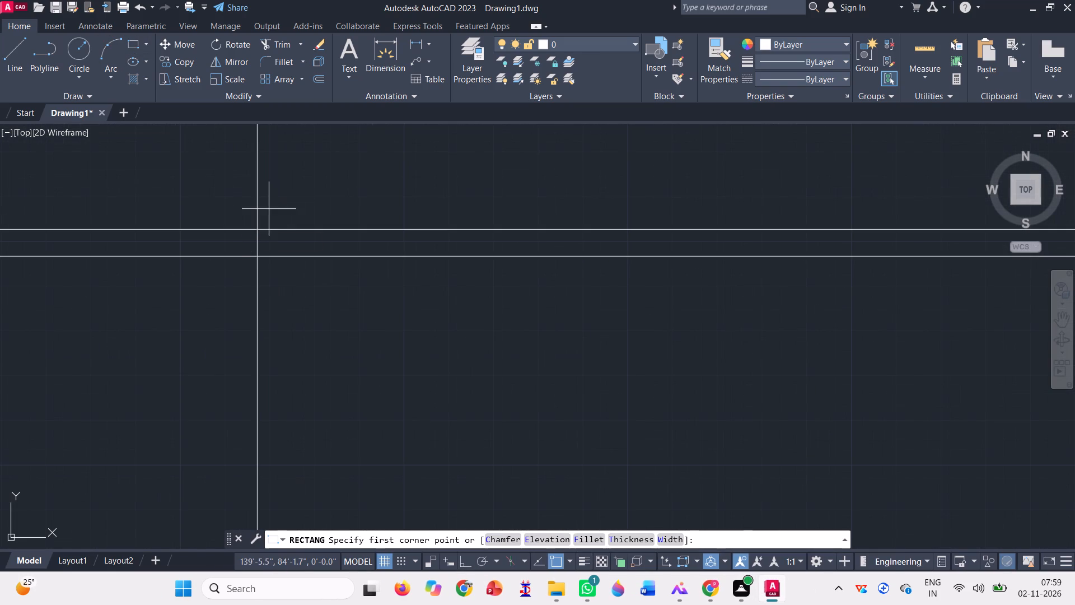
scroll(269, 209, up, 2)
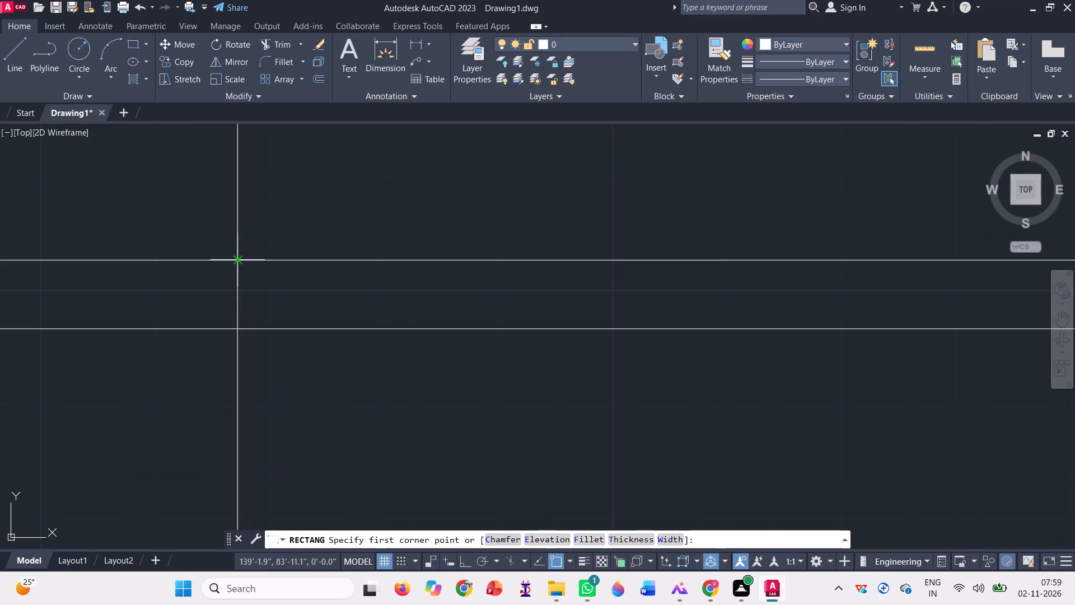
click(239, 260)
scroll(326, 274, down, 8)
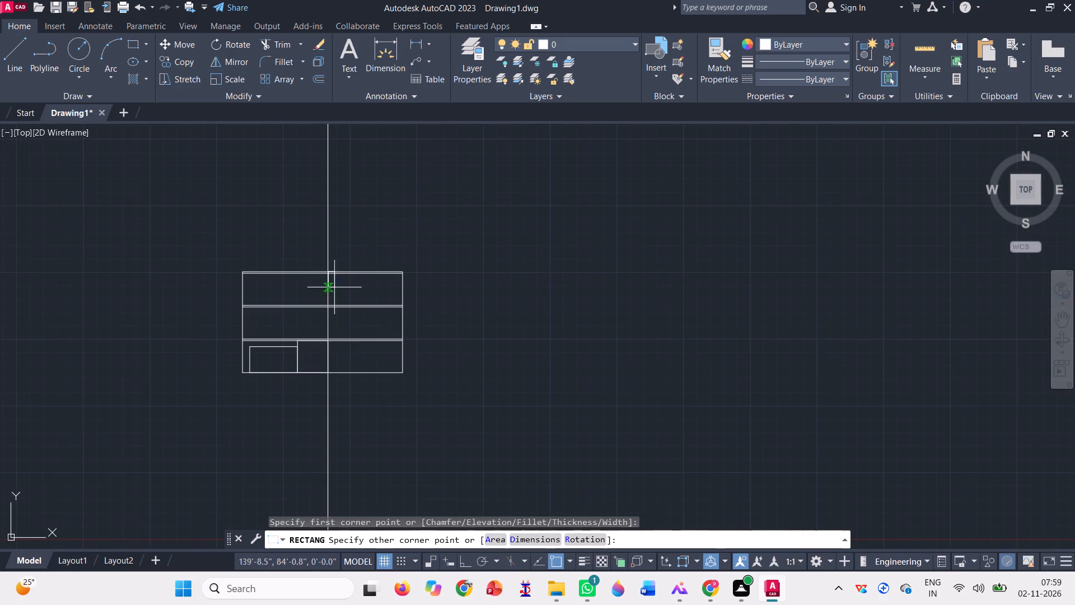
scroll(343, 369, up, 3)
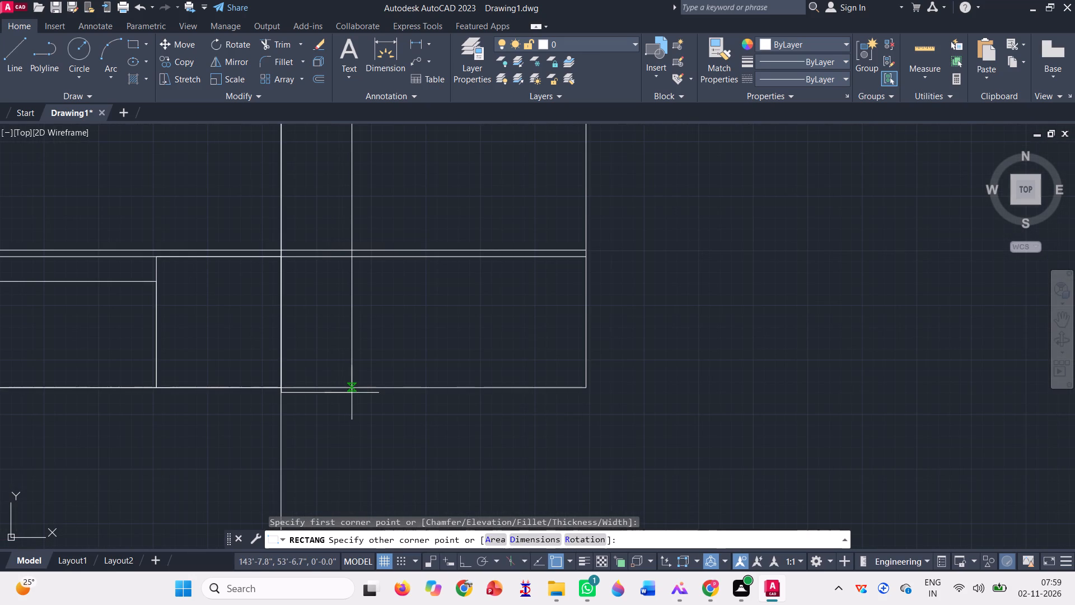
scroll(354, 393, down, 1)
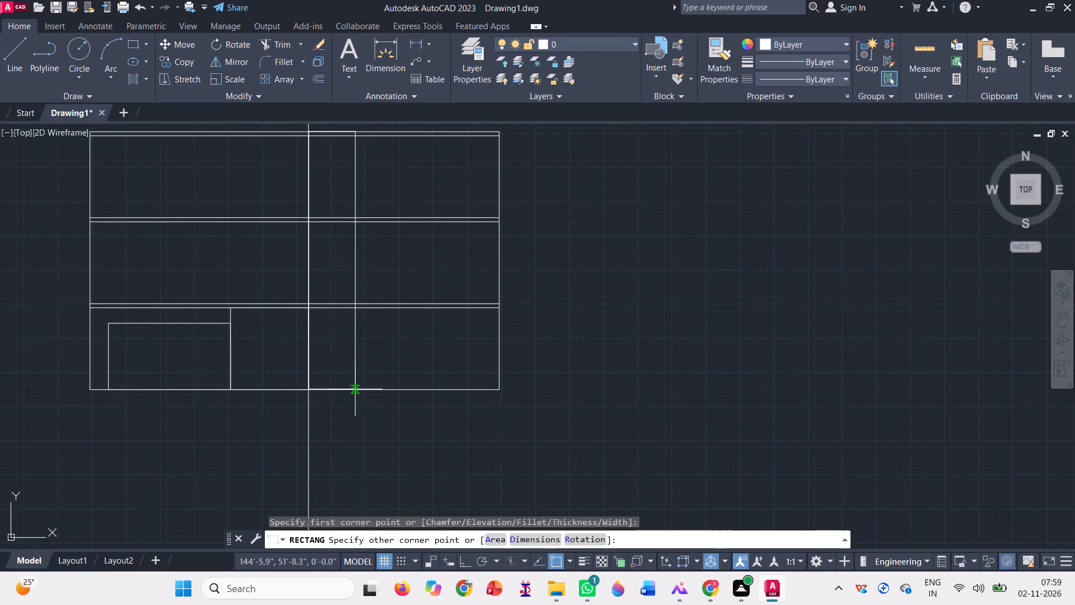
click(352, 389)
scroll(347, 401, down, 2)
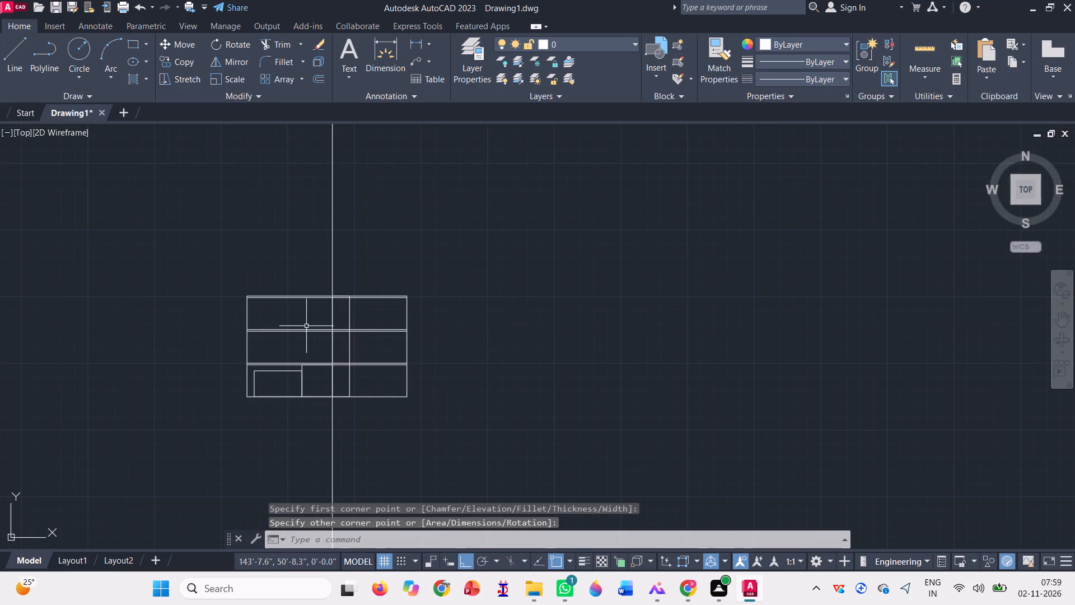
Draw a rectangle against the tall rectangle's east side, from the upper wall between strips down into the bottom strip, short of the base line.
click(132, 41)
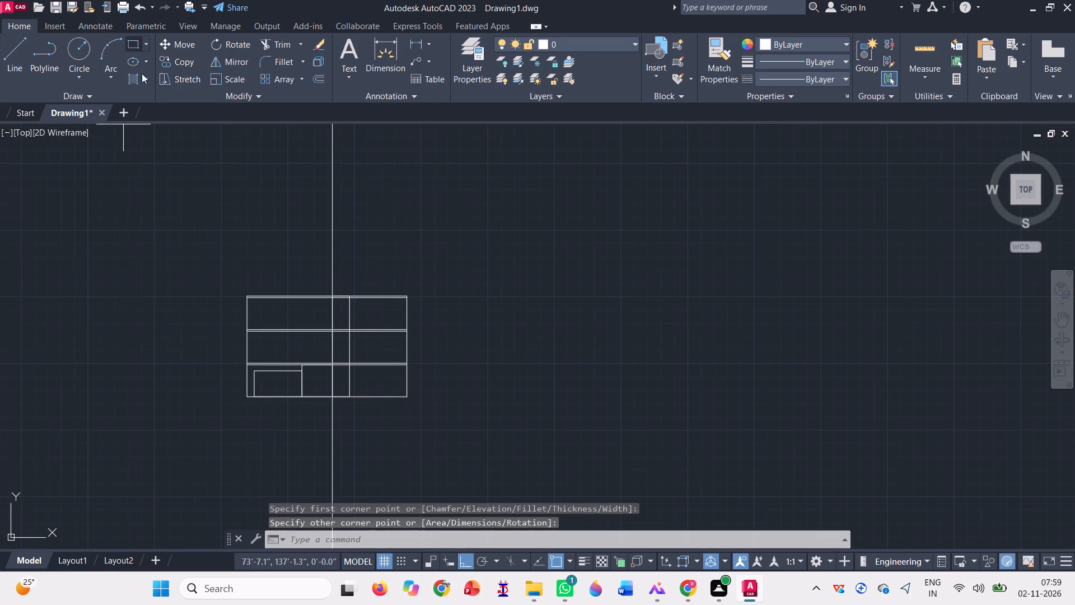
scroll(270, 358, up, 1)
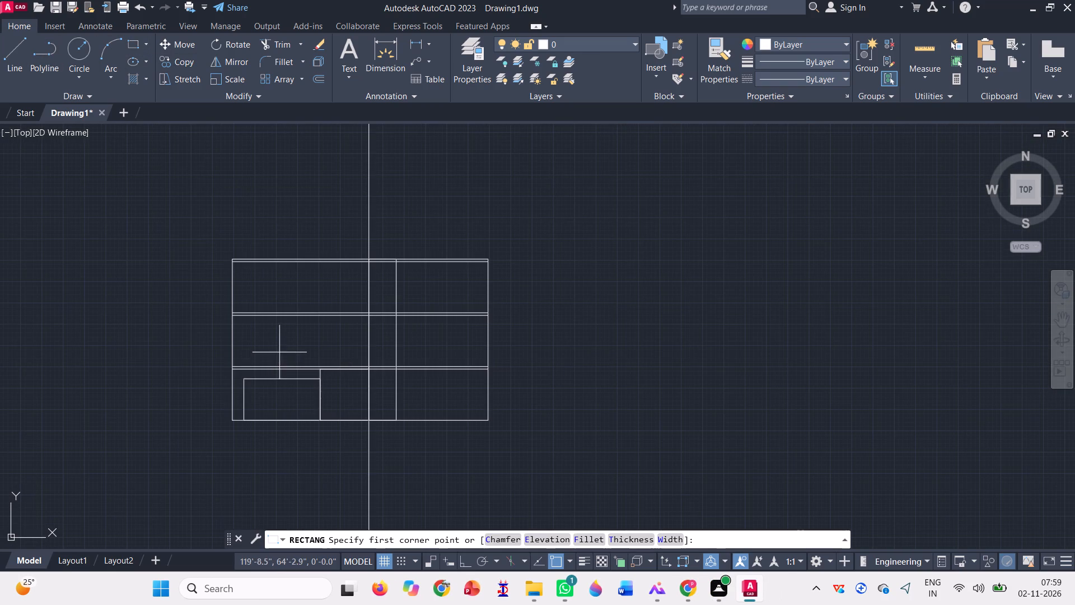
scroll(398, 360, up, 1)
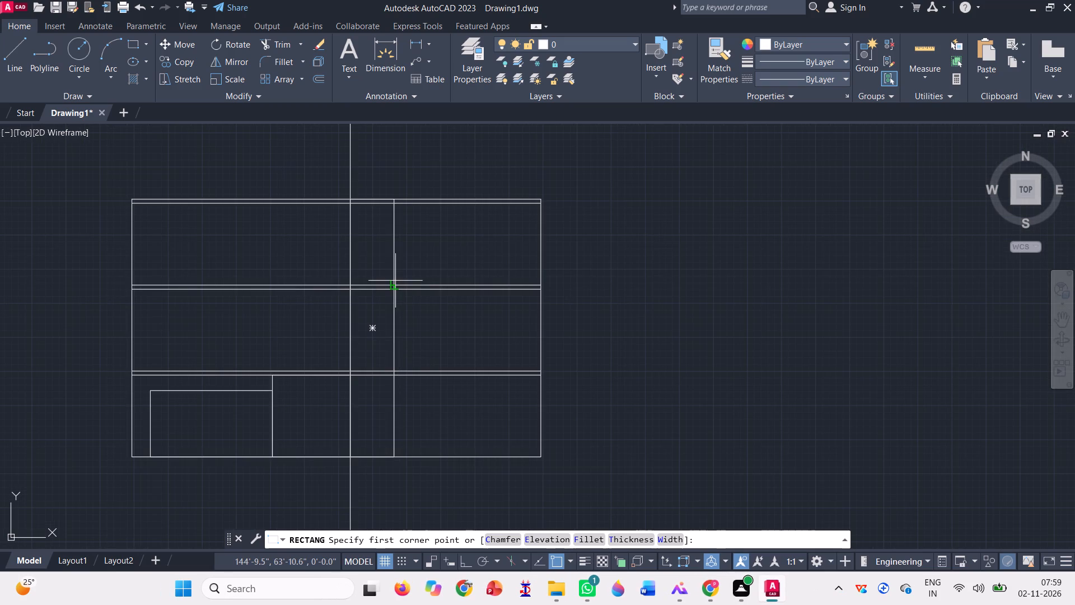
click(396, 288)
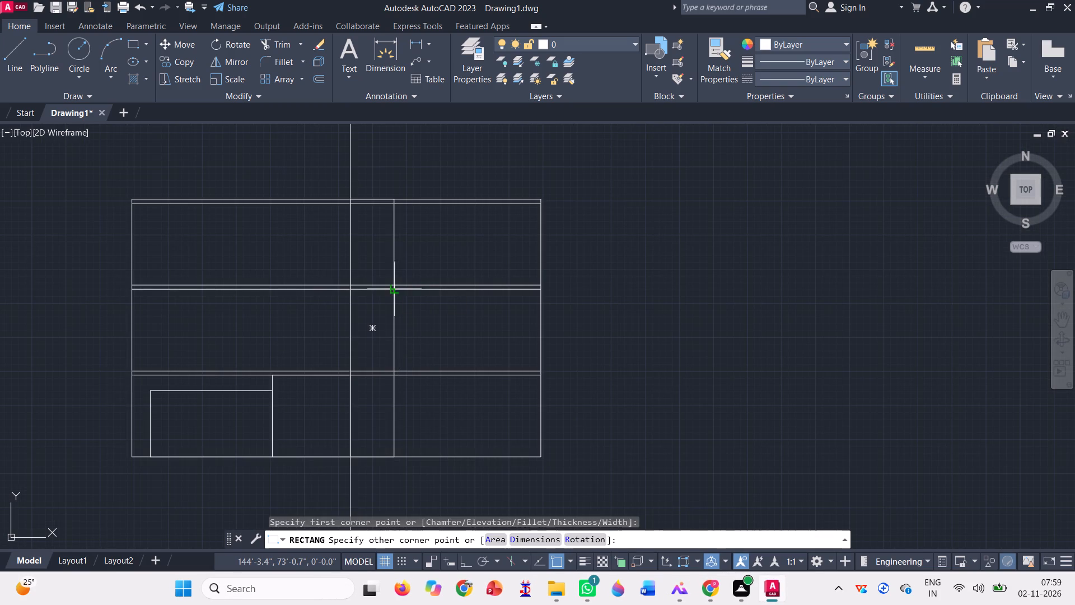
click(475, 424)
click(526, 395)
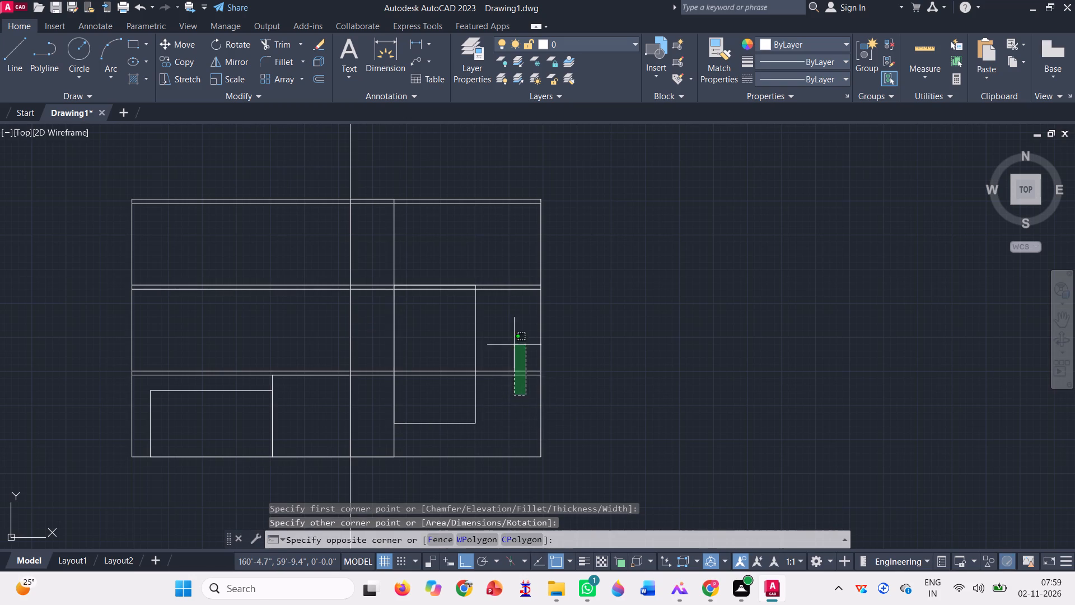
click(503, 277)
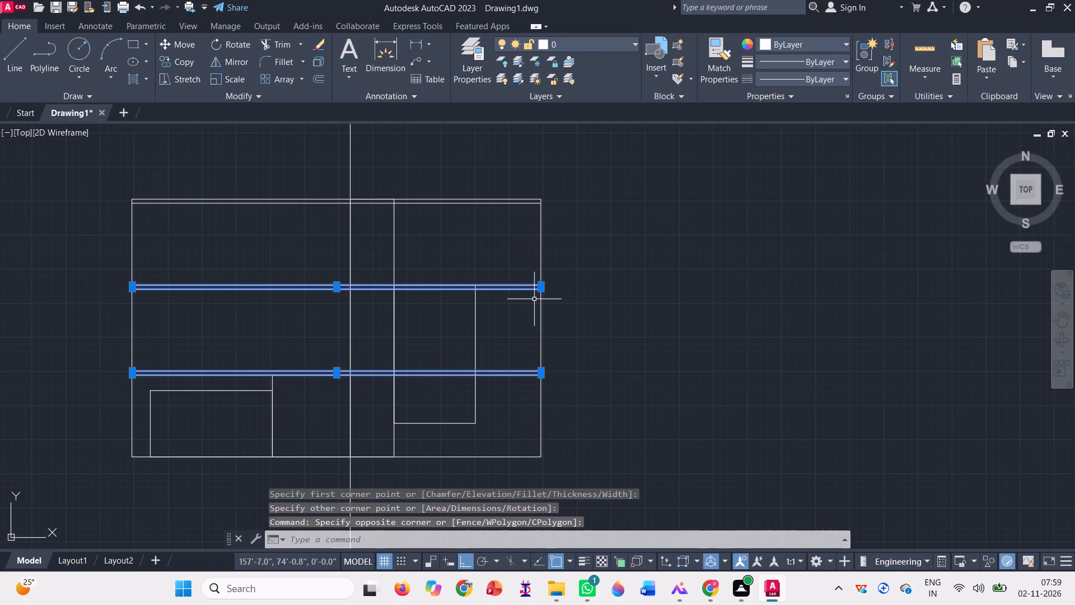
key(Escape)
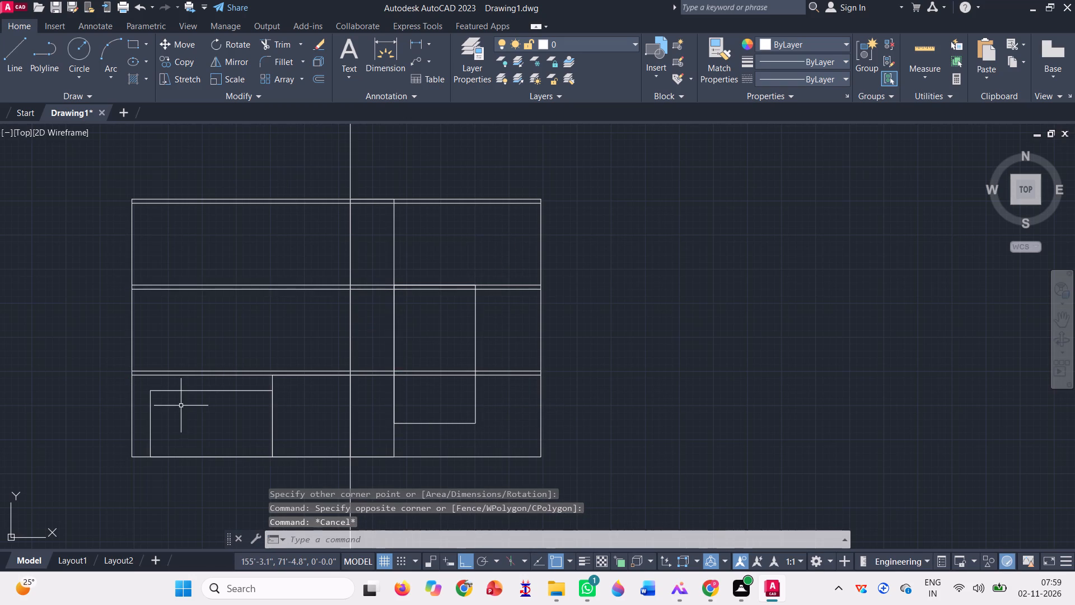
Draw a rectangle from the second bottom-strip rectangle's lower west corner up to where the construction line meets the wall below the top strip.
click(132, 43)
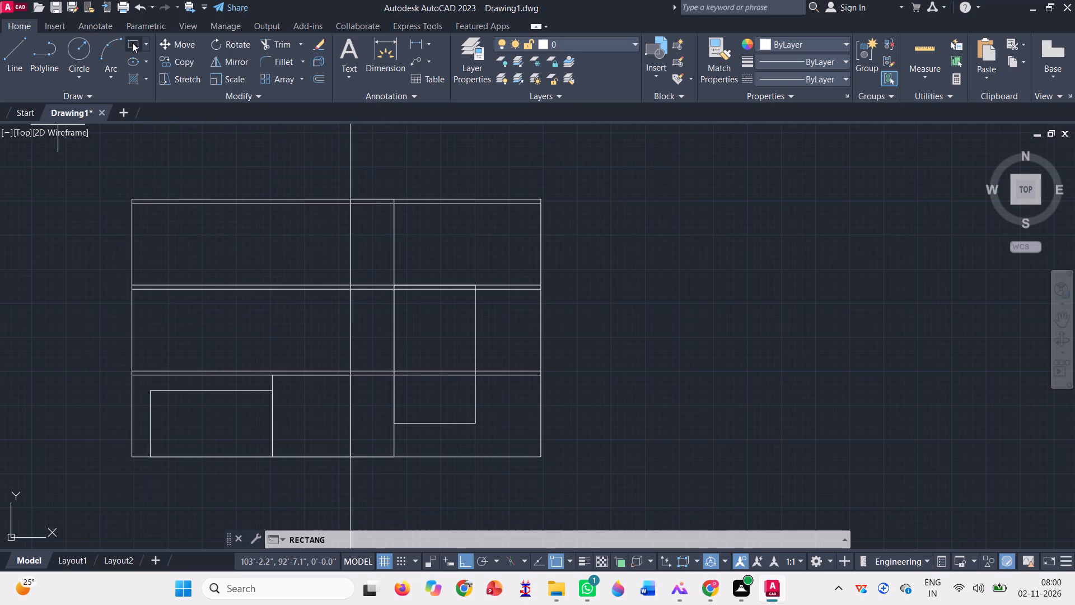
click(270, 457)
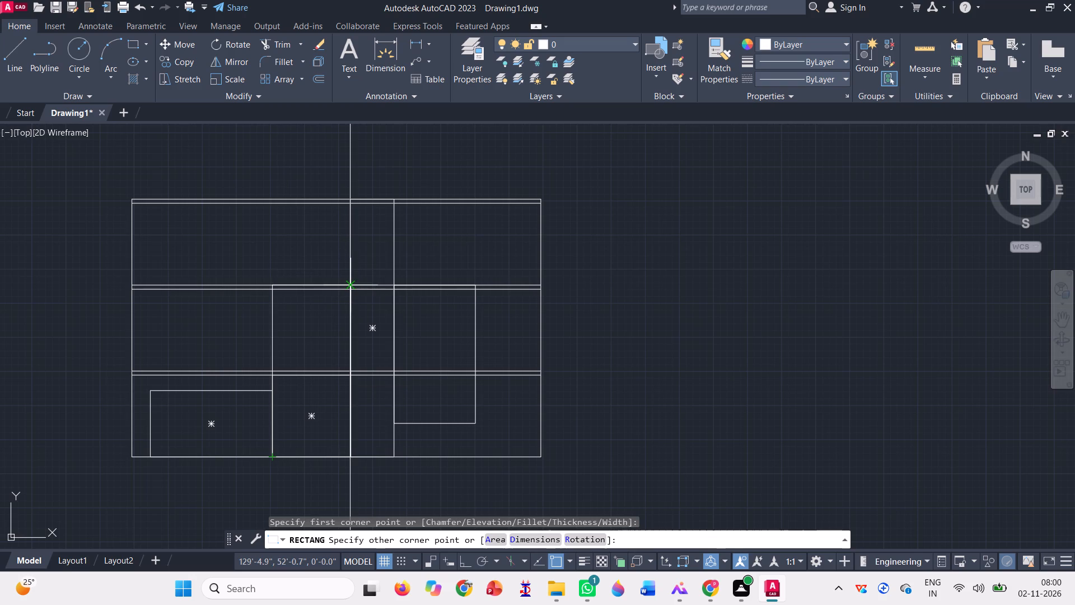
click(349, 282)
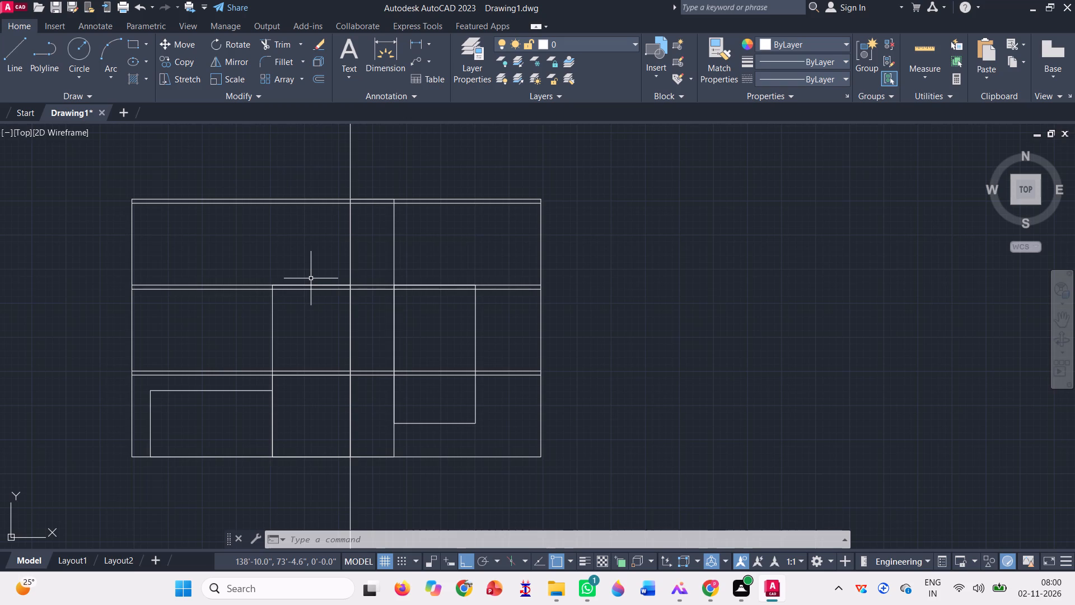
Draw a smaller rectangle in the top strip, west of the construction line, standing on the wall line and stopping short of the top wall.
click(130, 43)
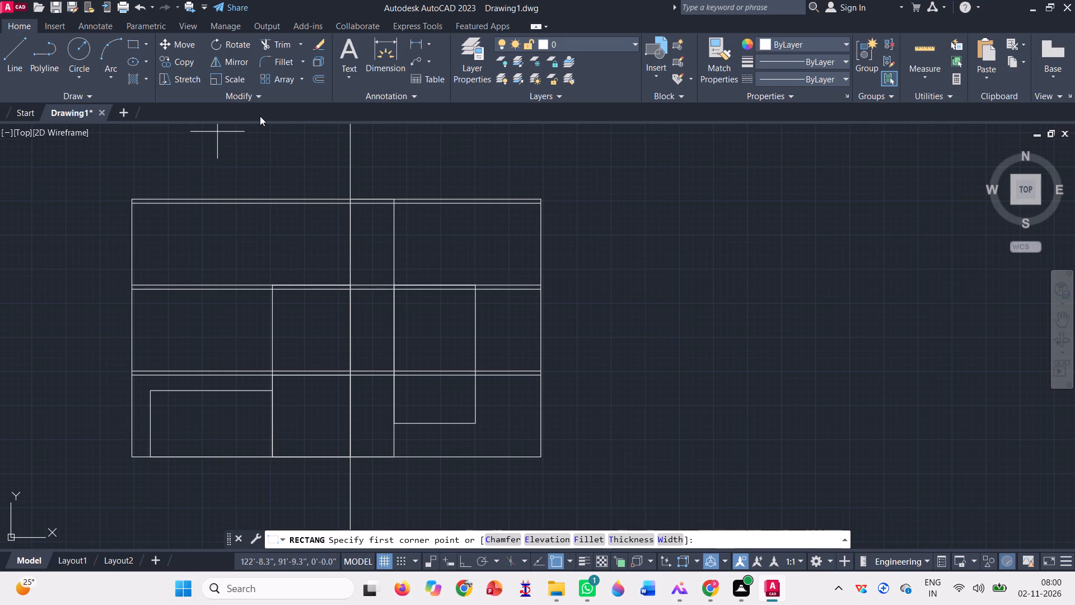
scroll(260, 116, up, 1)
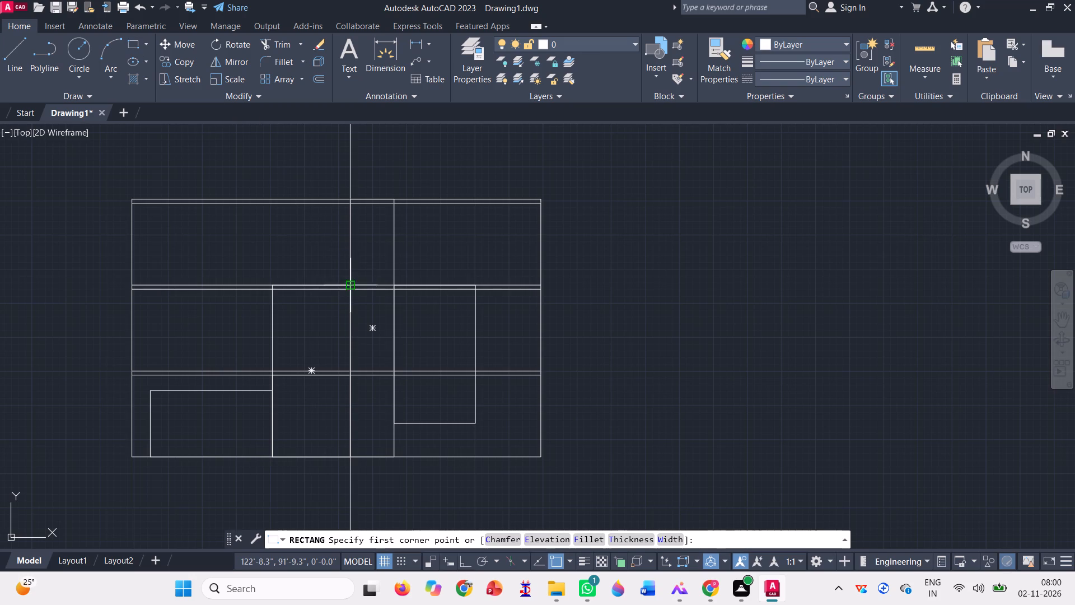
click(352, 287)
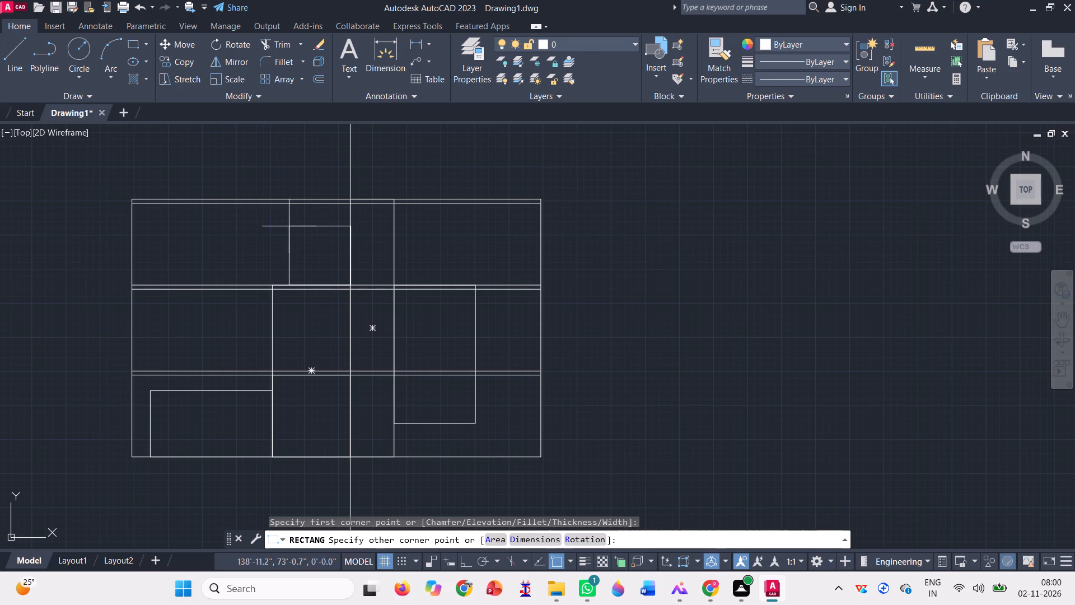
click(289, 227)
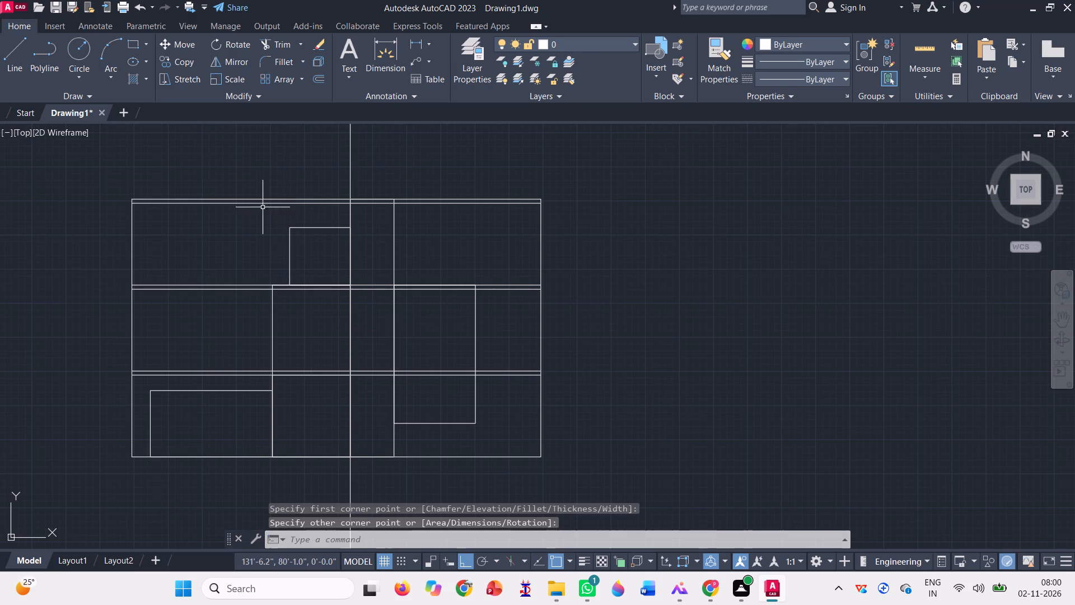
Draw a thin slab rectangle on the top-strip rectangle, from its upper east corner to slightly beyond its west side.
click(132, 46)
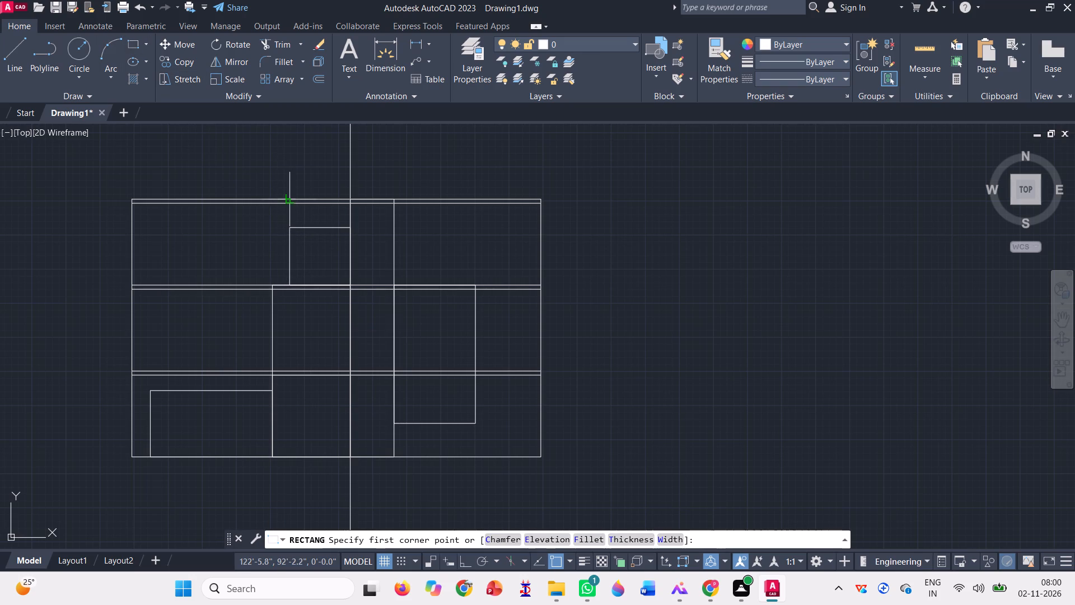
scroll(288, 196, up, 2)
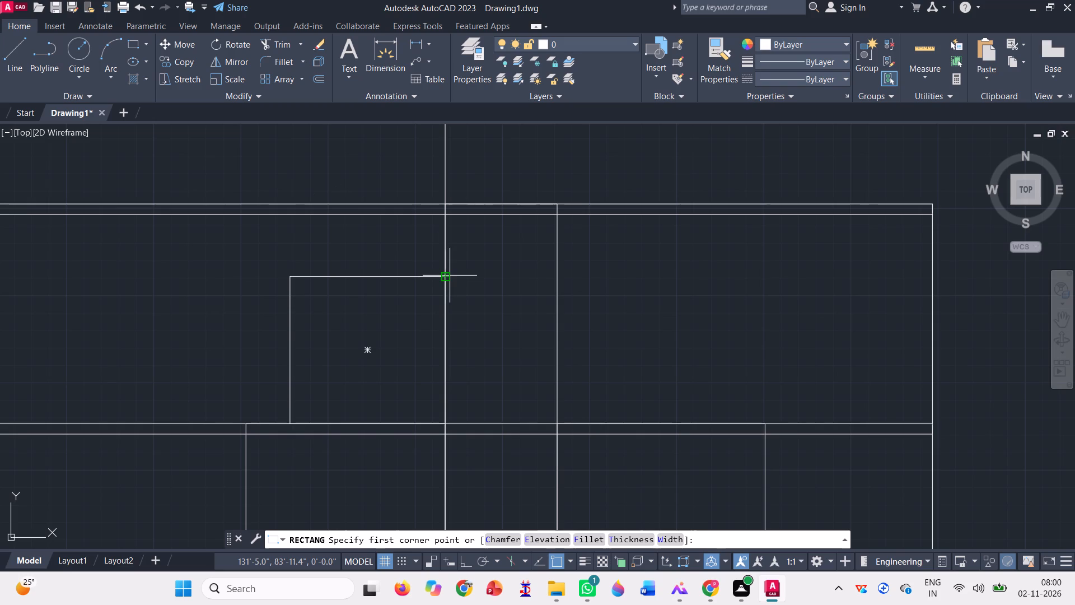
click(444, 274)
scroll(276, 266, up, 1)
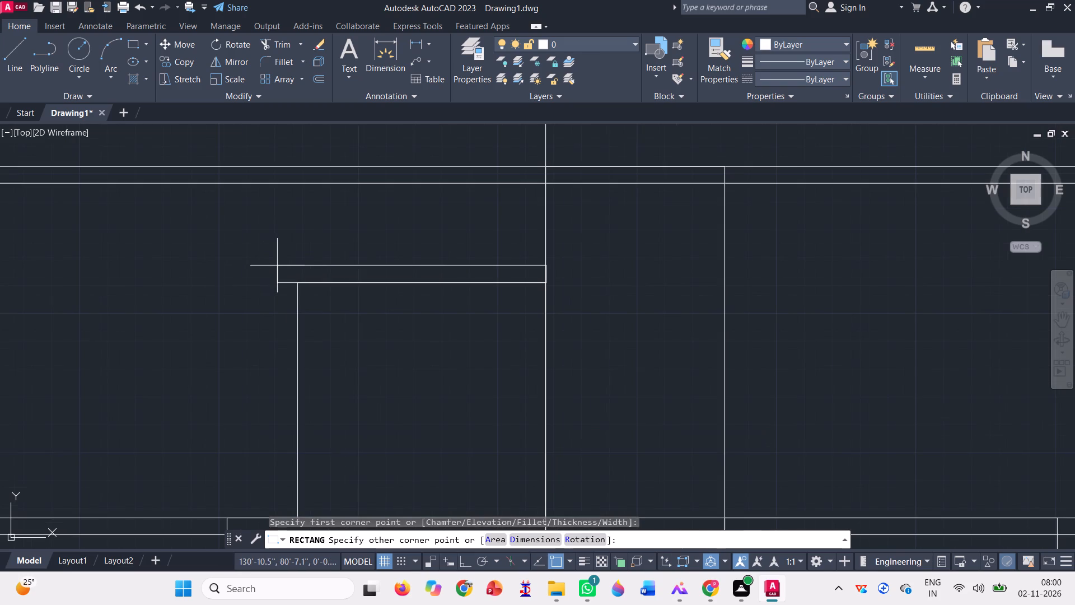
scroll(289, 276, up, 1)
click(289, 280)
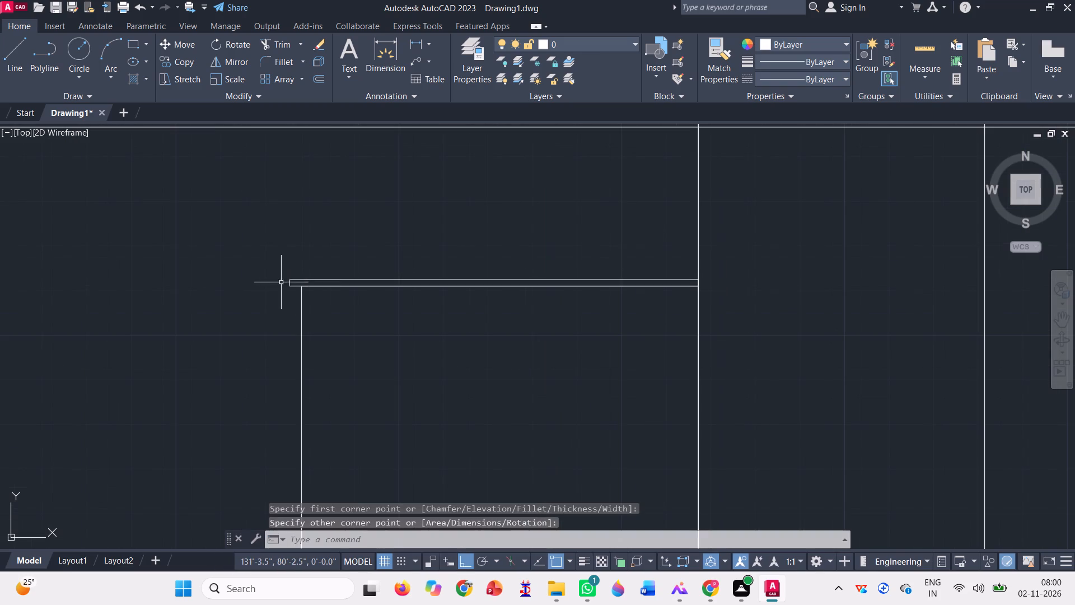
Erase the vertical construction line along the tall rectangle's west side.
scroll(281, 281, down, 4)
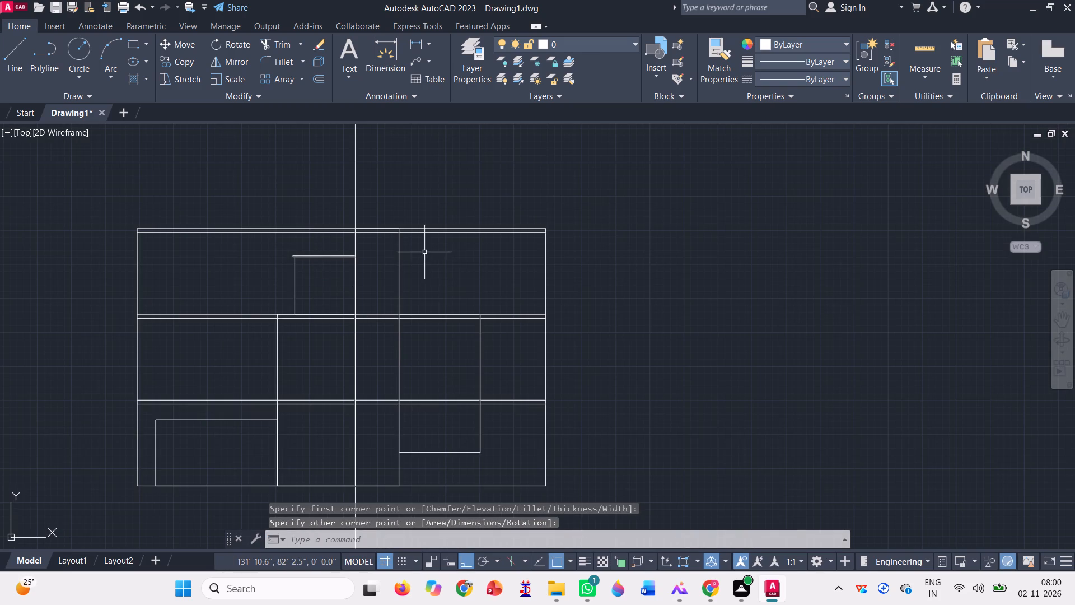
click(359, 177)
click(308, 189)
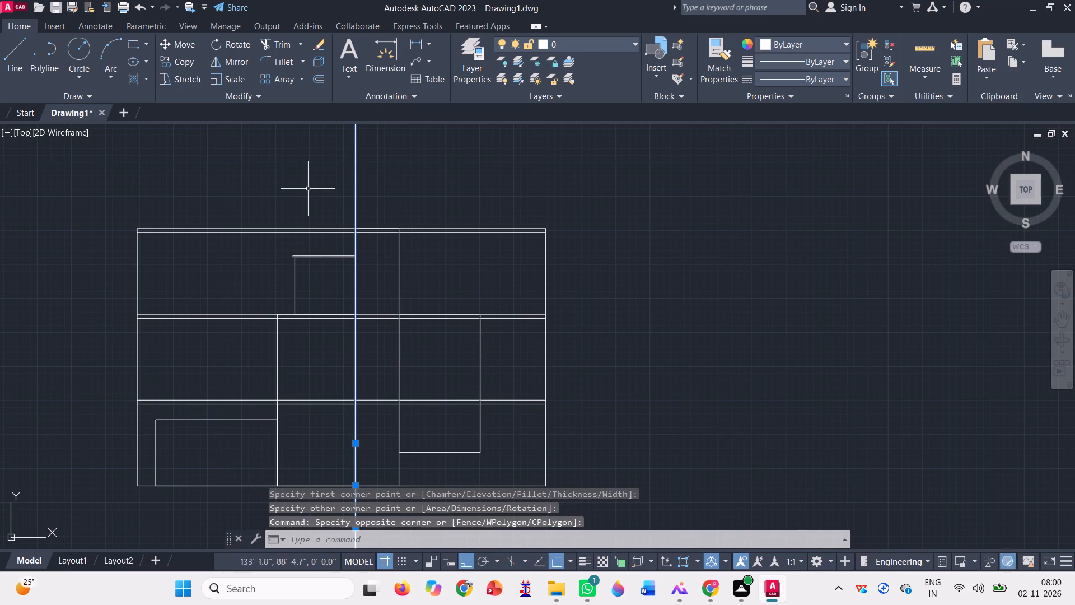
key(Delete)
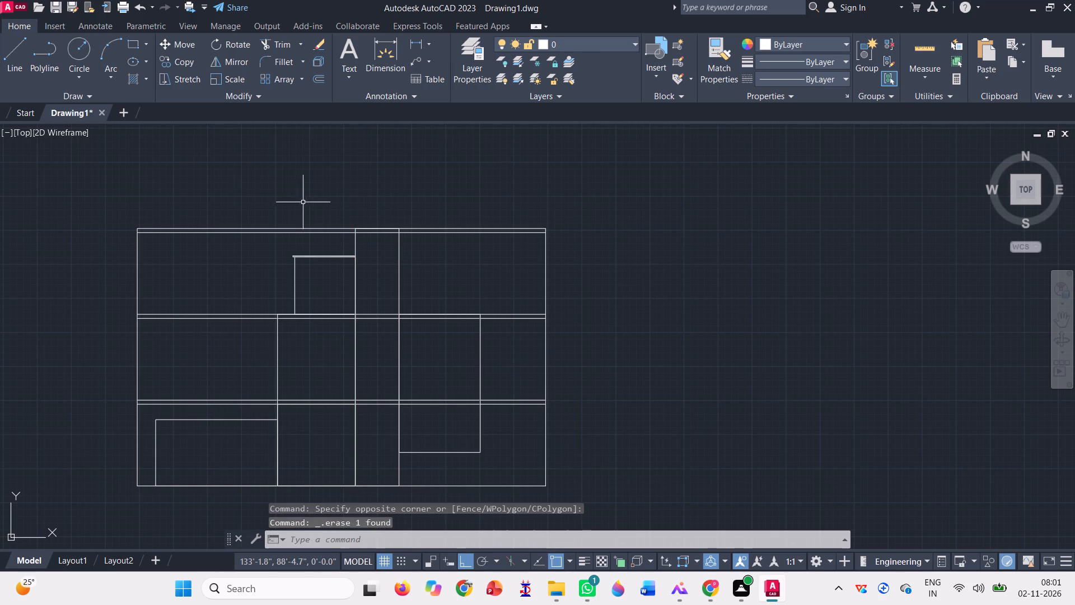
Draw a long, low rectangle in the top strip, from the tall rectangle's west side at the wall line to just short of the west wall.
click(131, 45)
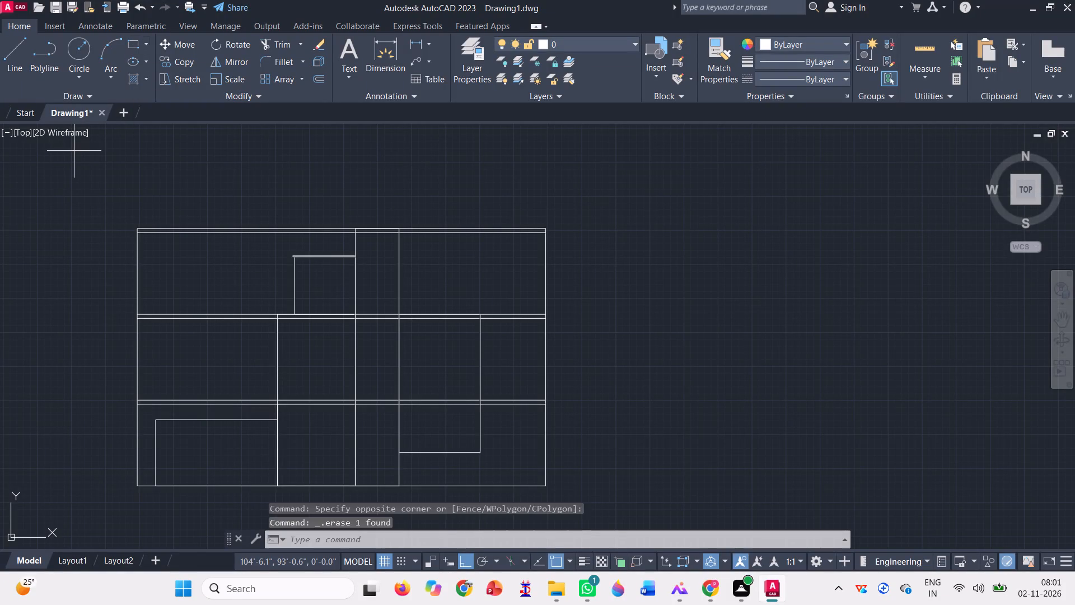
click(350, 313)
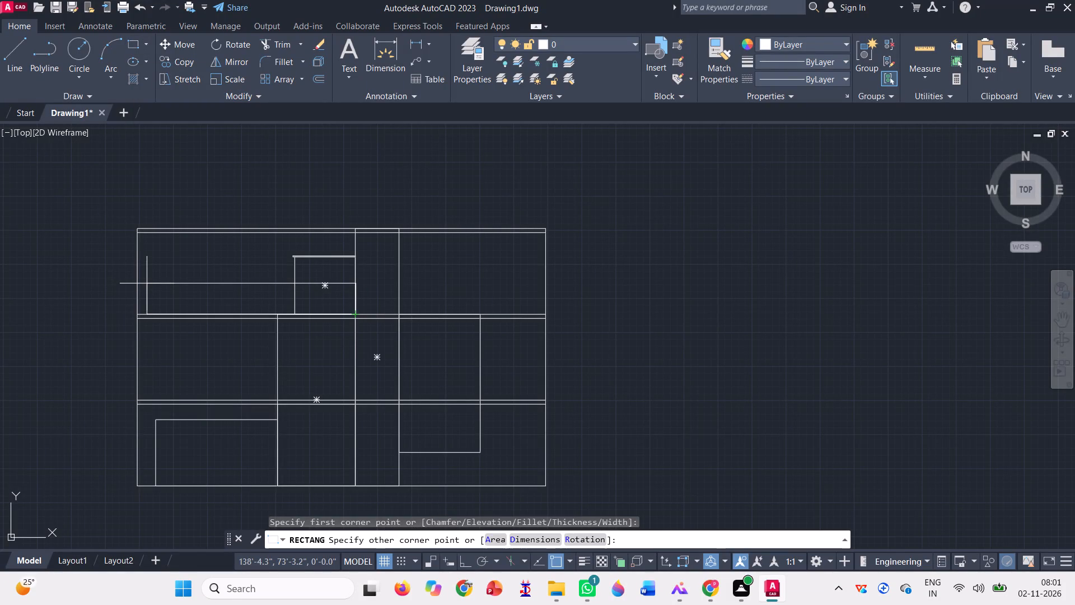
click(147, 283)
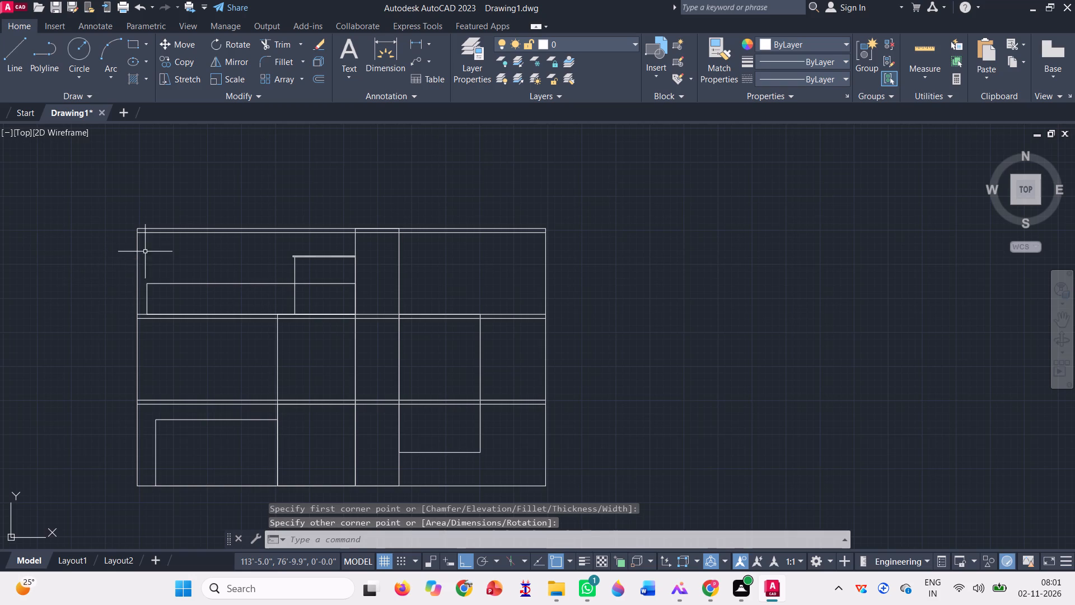
Trim away the west wall line between the top strip's upper and lower walls.
click(274, 40)
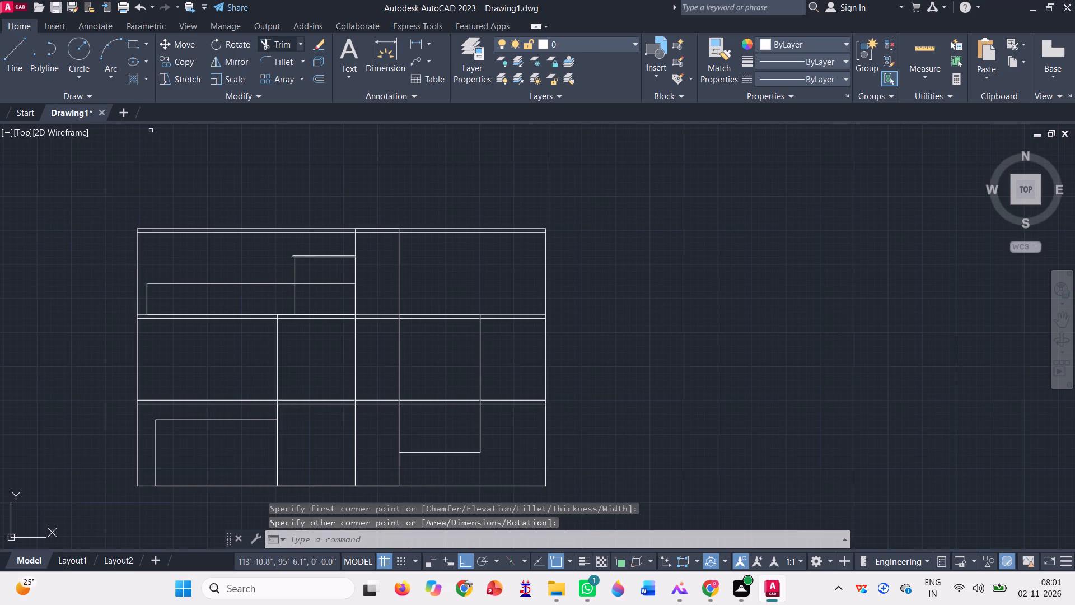
click(72, 268)
click(154, 256)
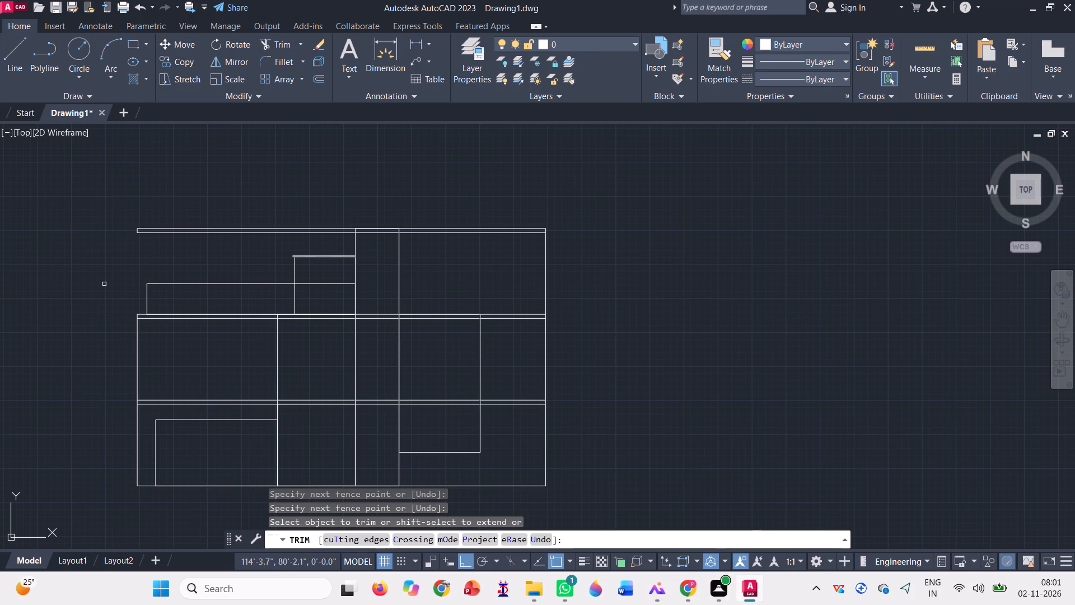
key(Escape)
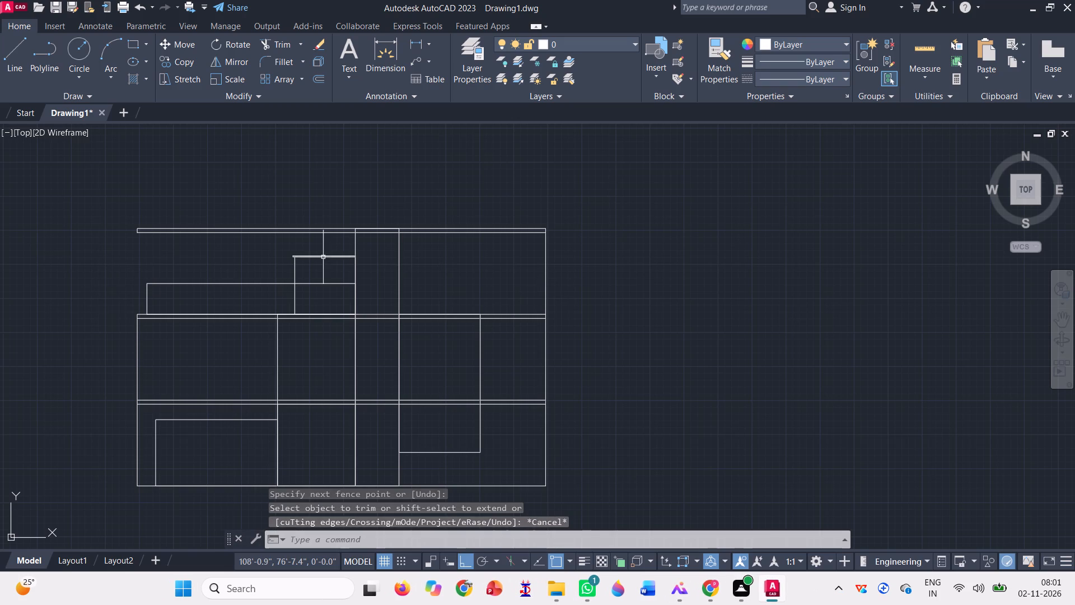
Erase both double wall lines along the top of the top strip.
click(228, 264)
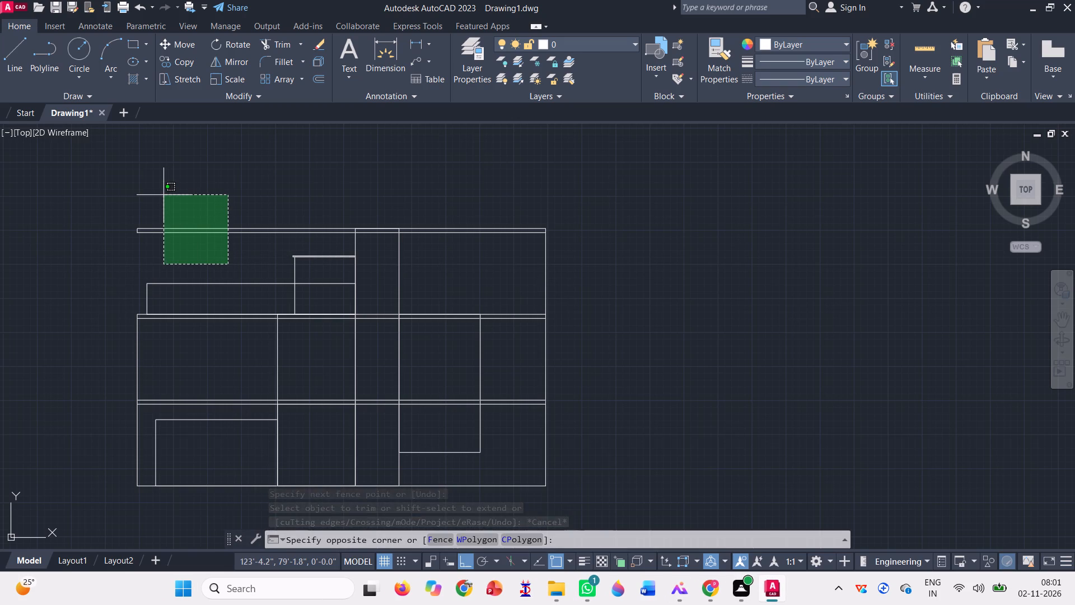
click(163, 194)
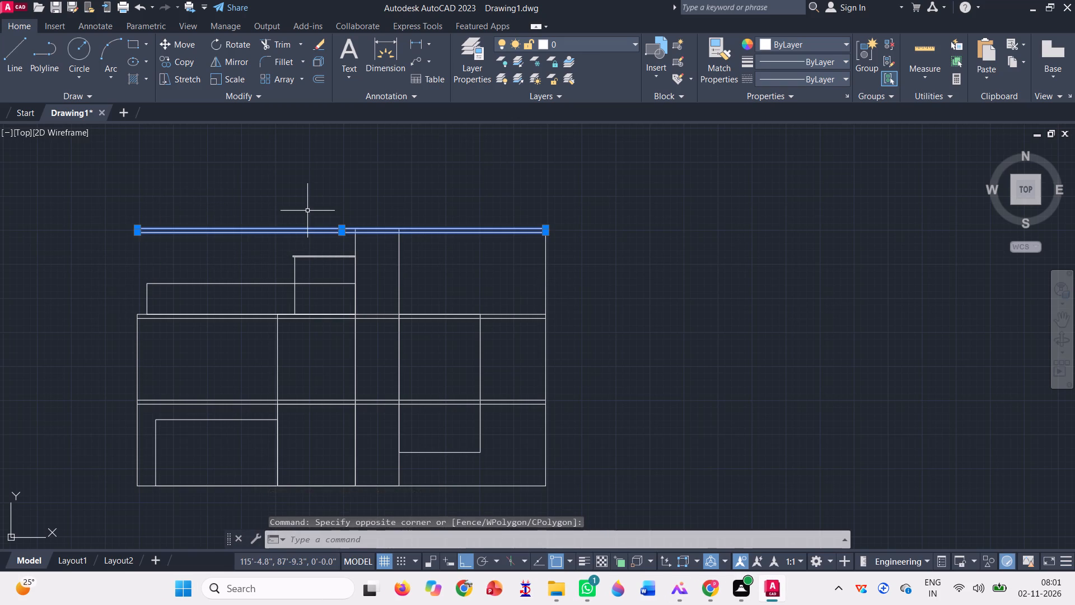
key(Delete)
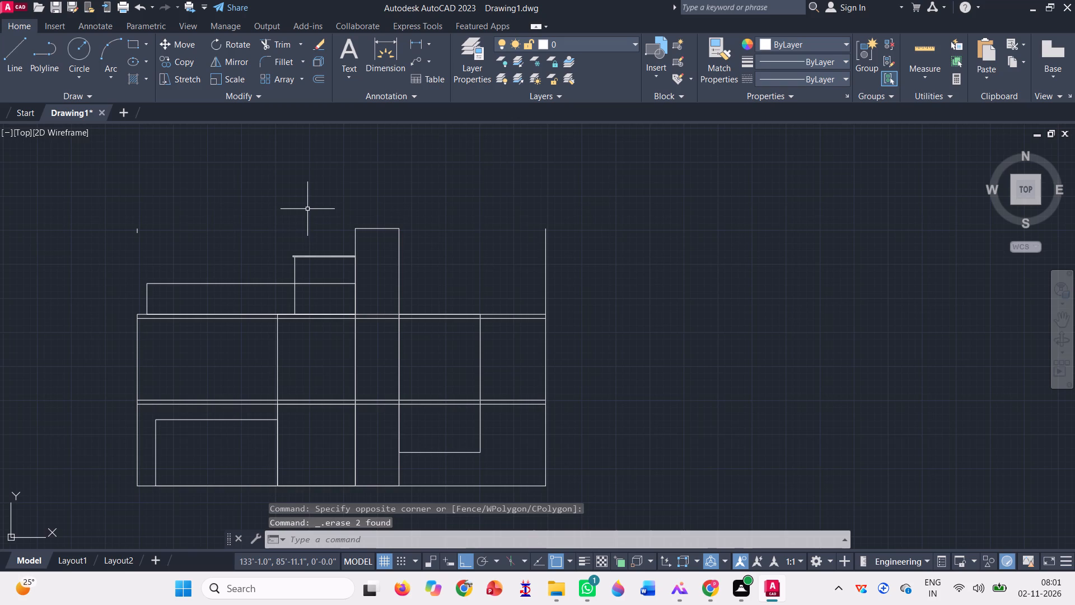
Draw two horizontal construction lines, one through the thin slab's upper edge and one through its lower edge.
text(xl)
key(Return)
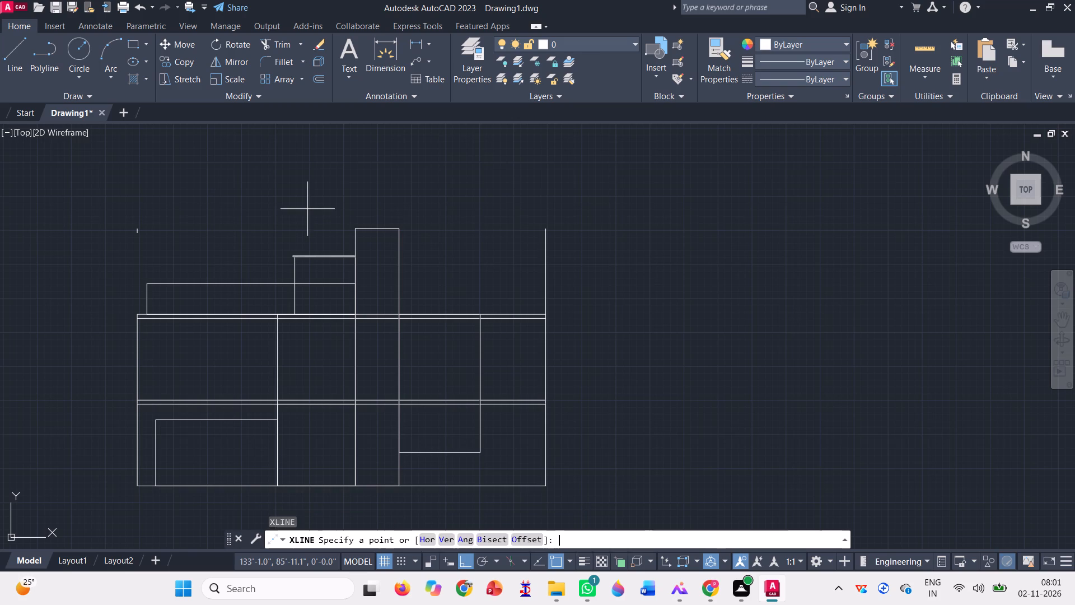
scroll(380, 277, up, 2)
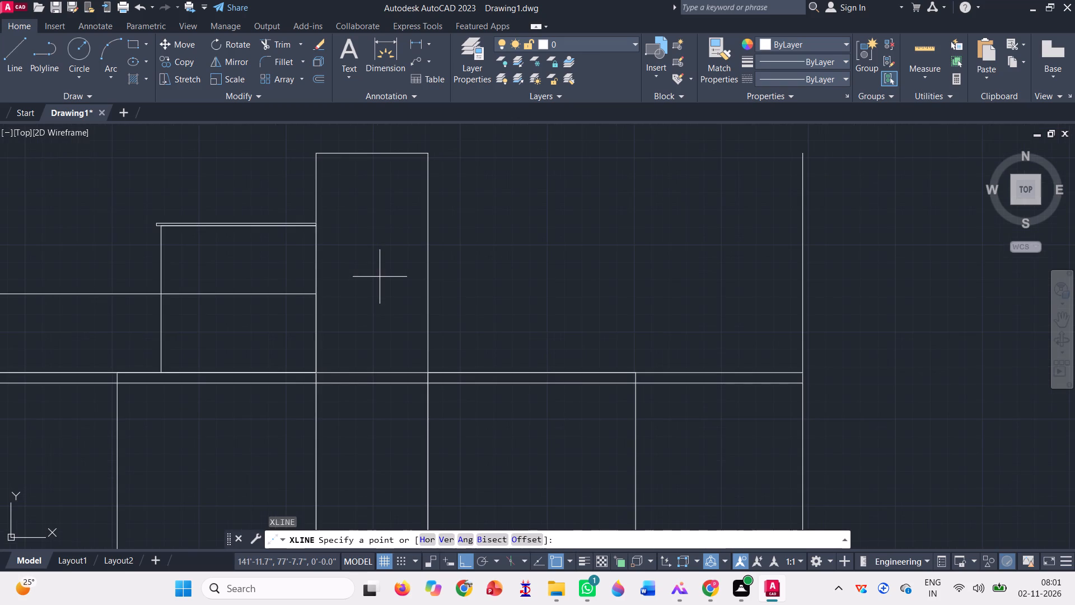
scroll(324, 215, up, 4)
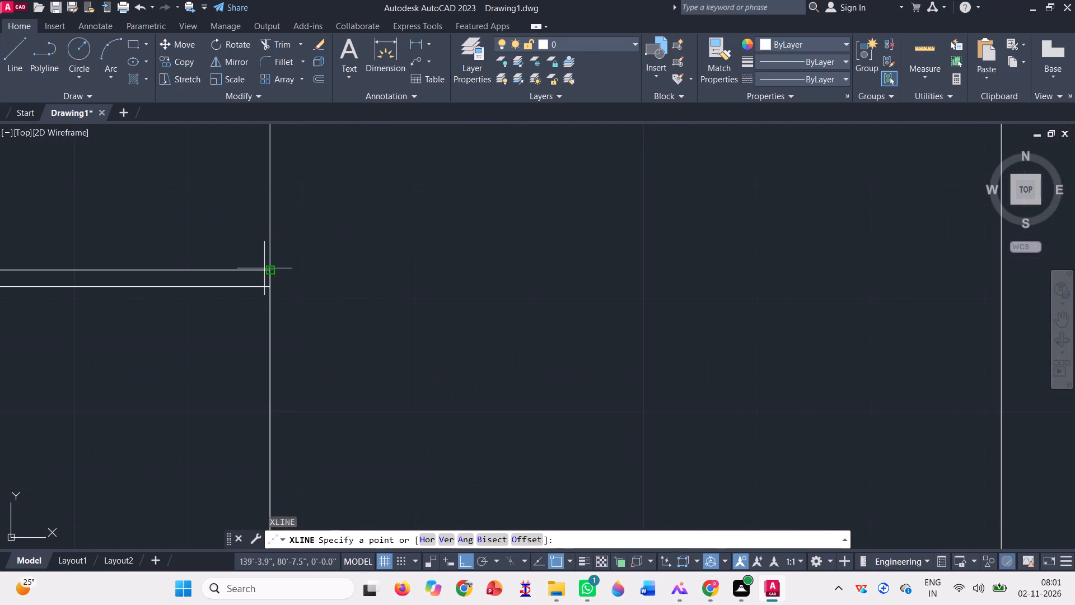
click(273, 270)
click(493, 254)
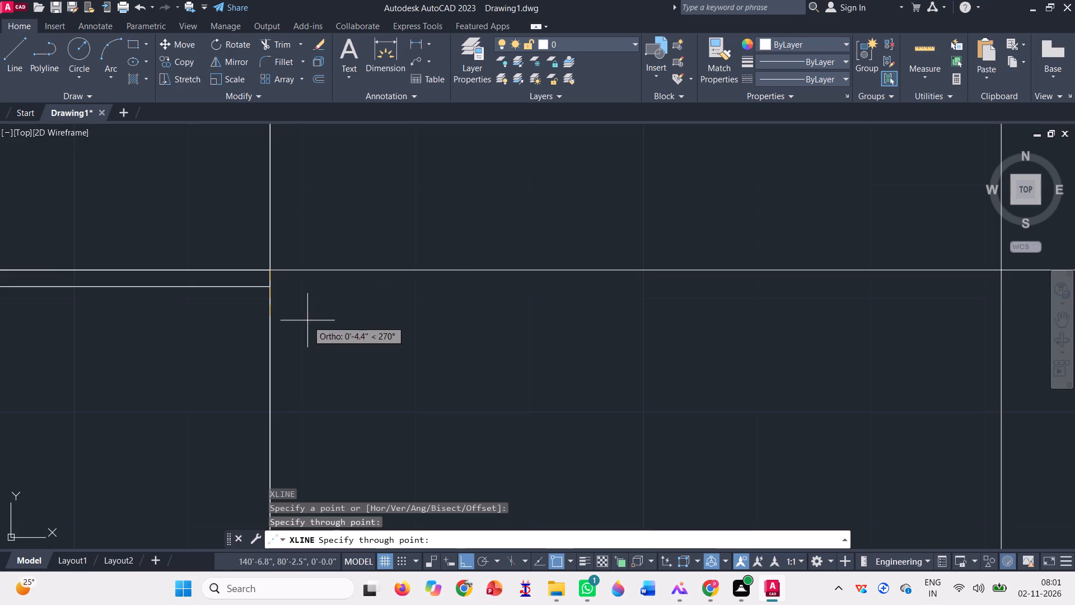
key(space)
text(xl)
key(Return)
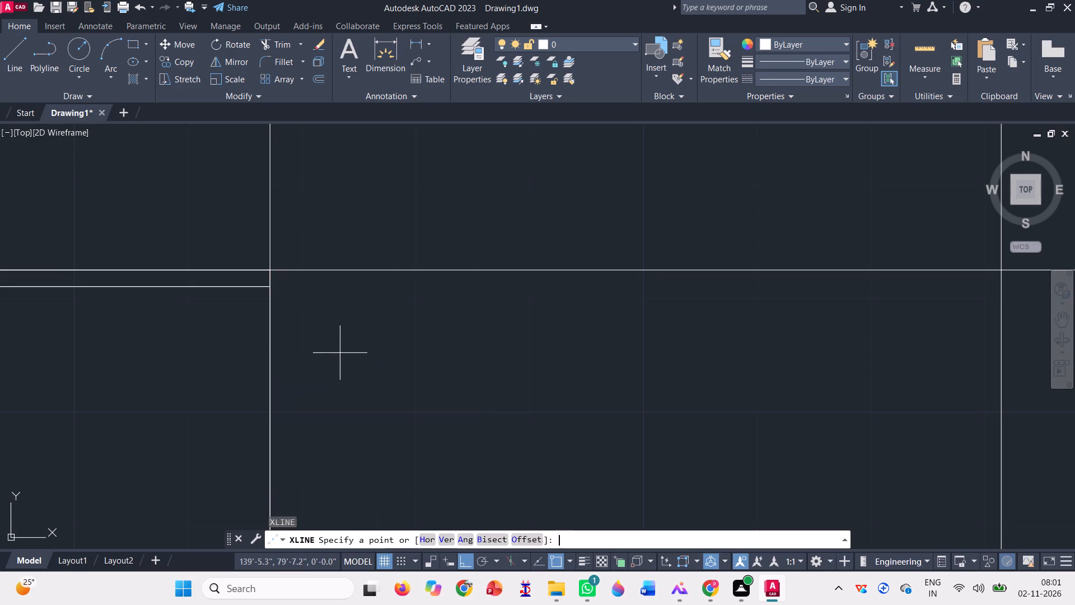
click(265, 286)
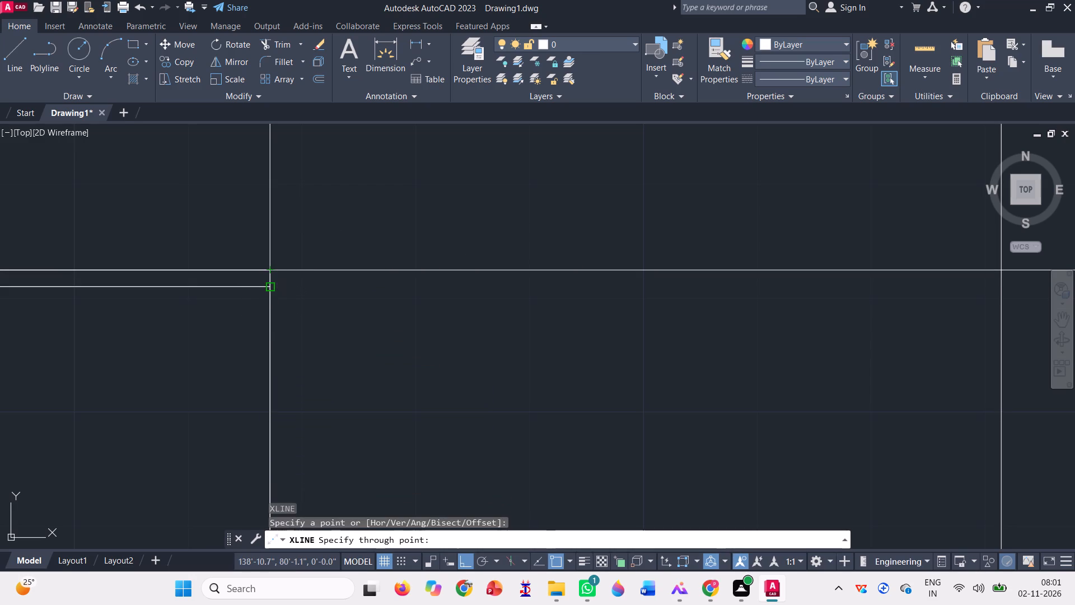
click(488, 312)
key(space)
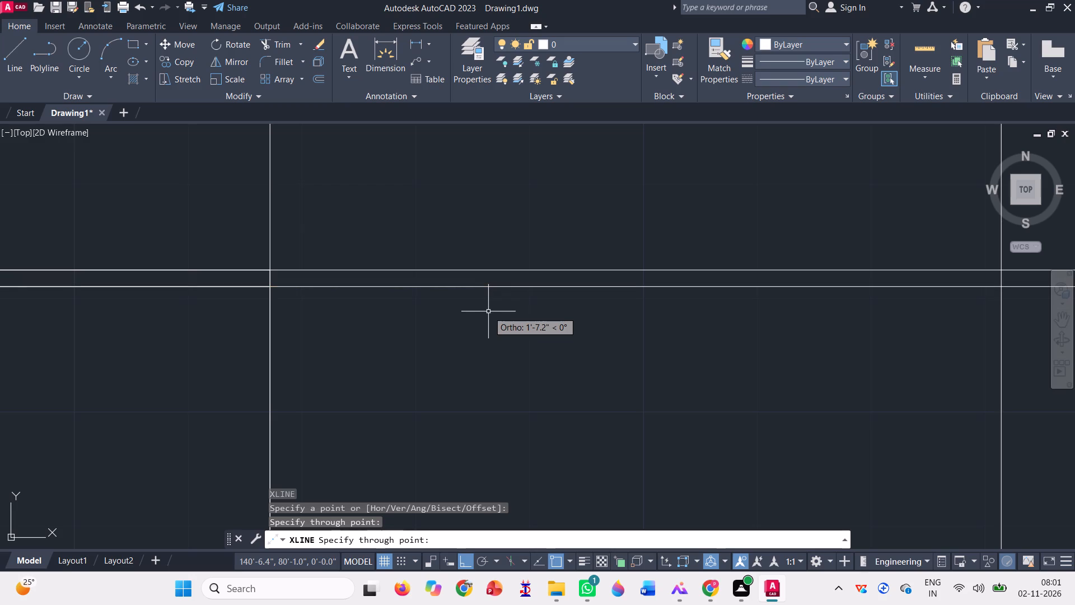
Erase the leftover stub of the west wall line above the construction lines.
scroll(707, 411, down, 6)
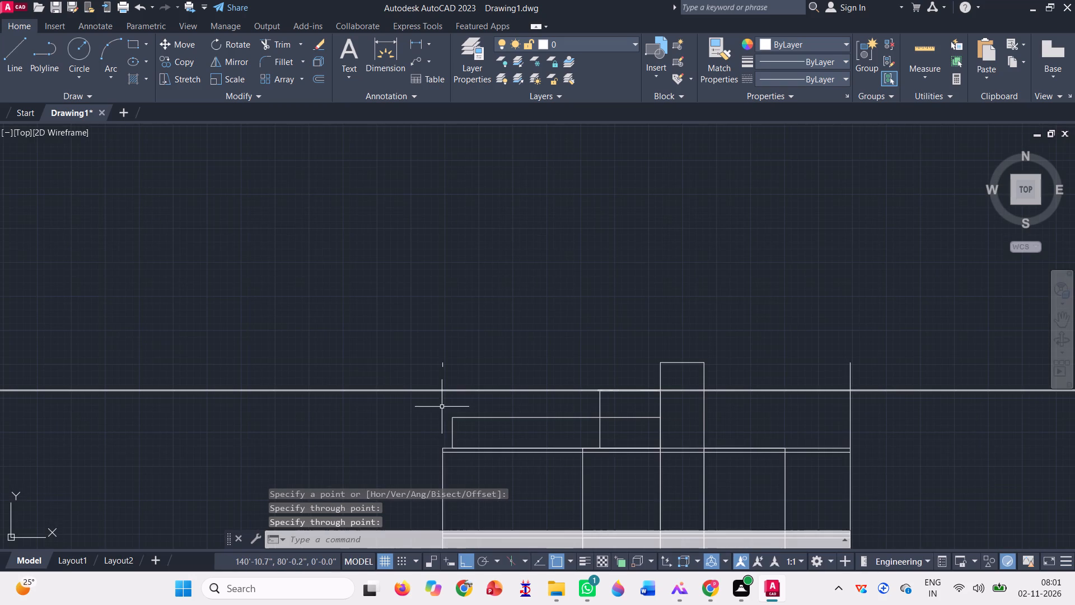
click(453, 374)
click(430, 352)
key(Delete)
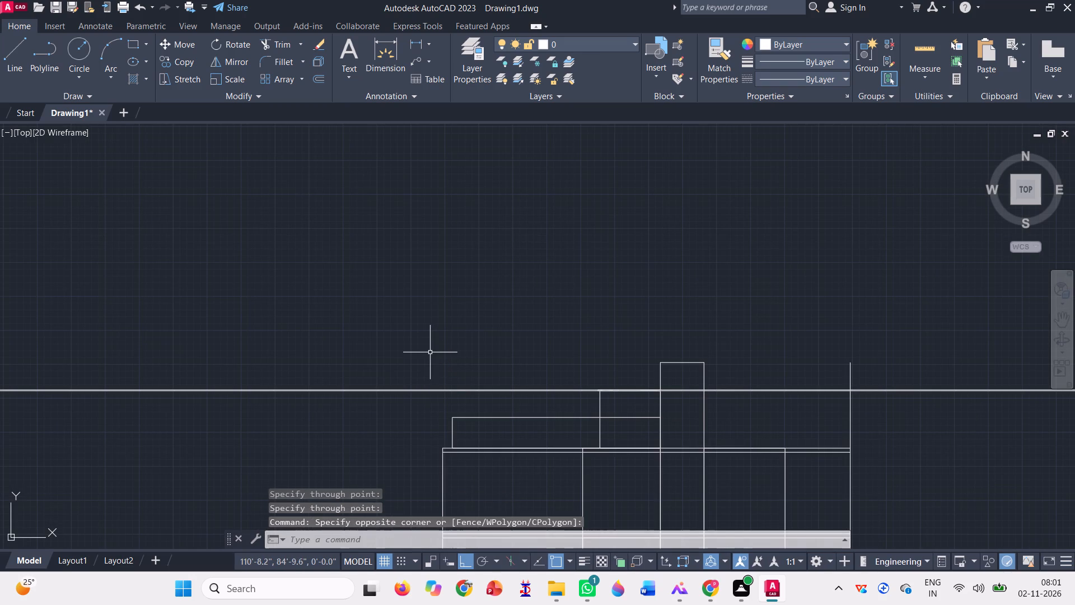
Draw a top-strip rectangle from the east wall at the wall line to where the tall rectangle's east side meets the lower construction line.
scroll(445, 360, down, 1)
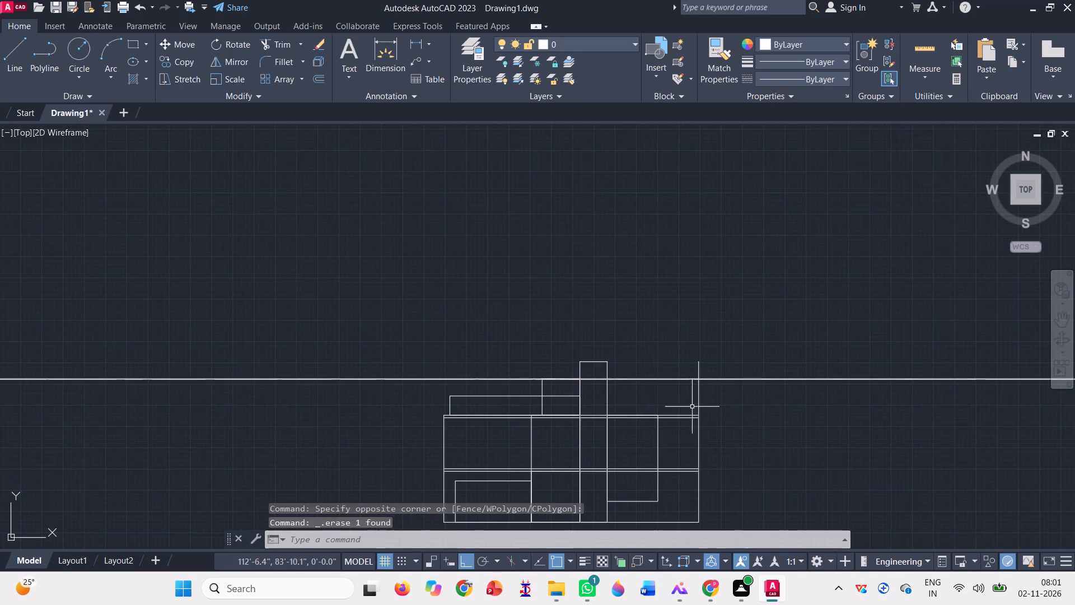
scroll(692, 406, up, 2)
click(132, 38)
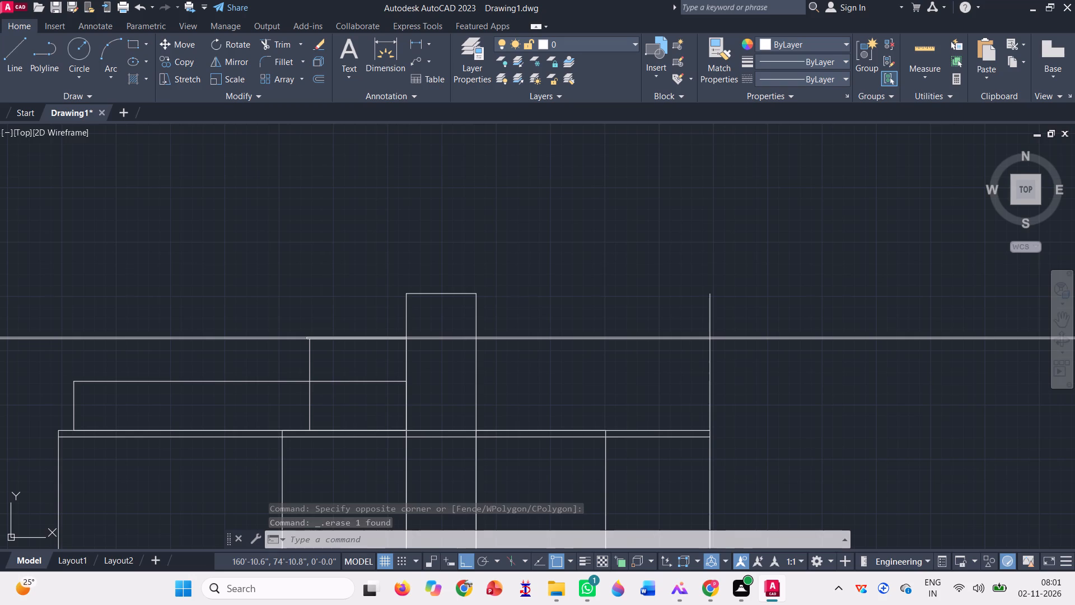
click(713, 430)
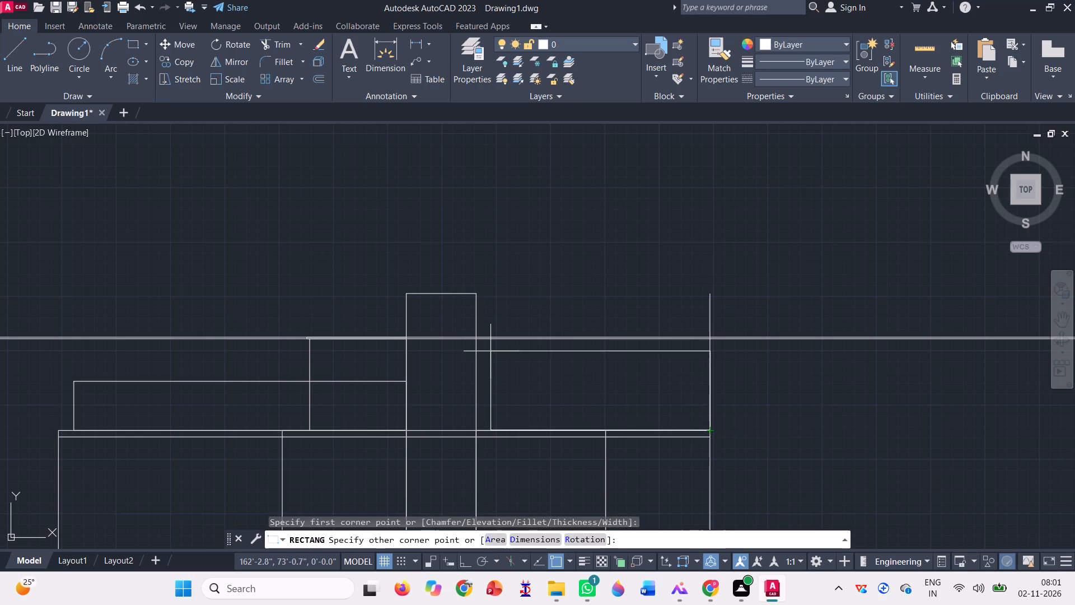
scroll(489, 350, up, 3)
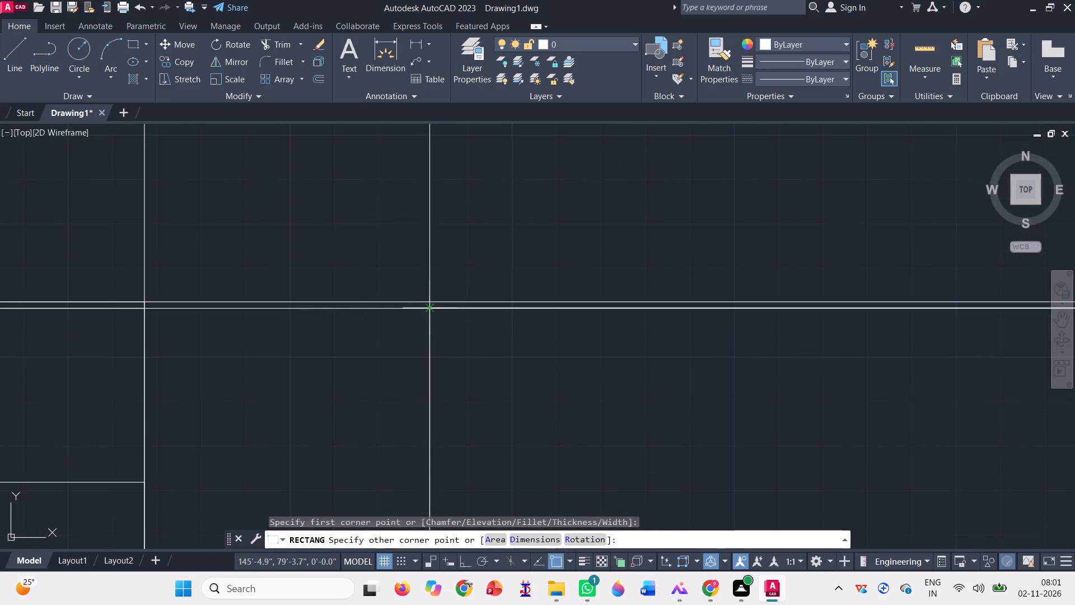
click(431, 308)
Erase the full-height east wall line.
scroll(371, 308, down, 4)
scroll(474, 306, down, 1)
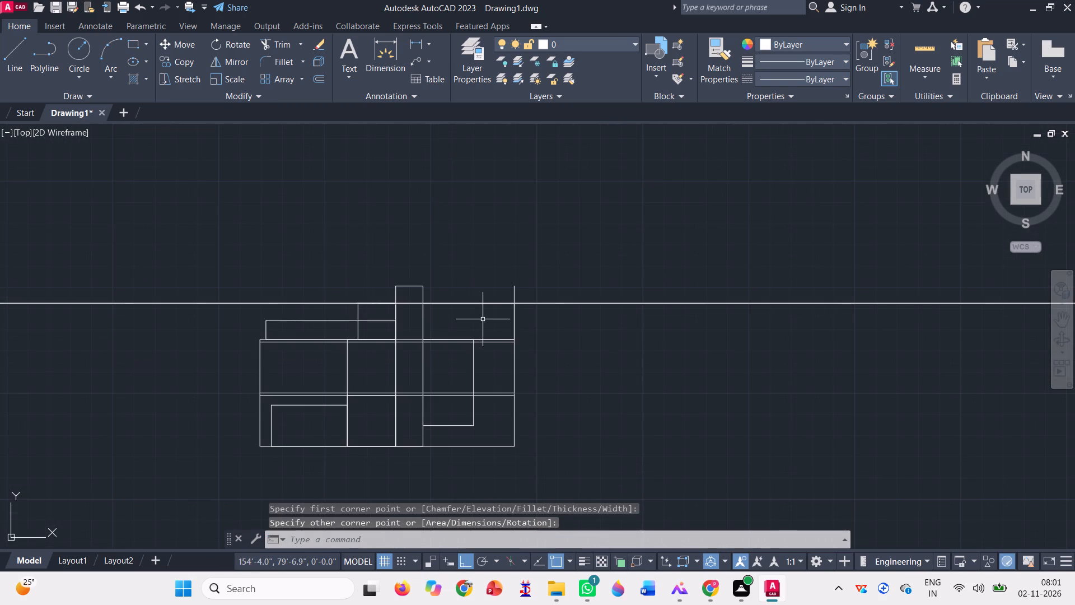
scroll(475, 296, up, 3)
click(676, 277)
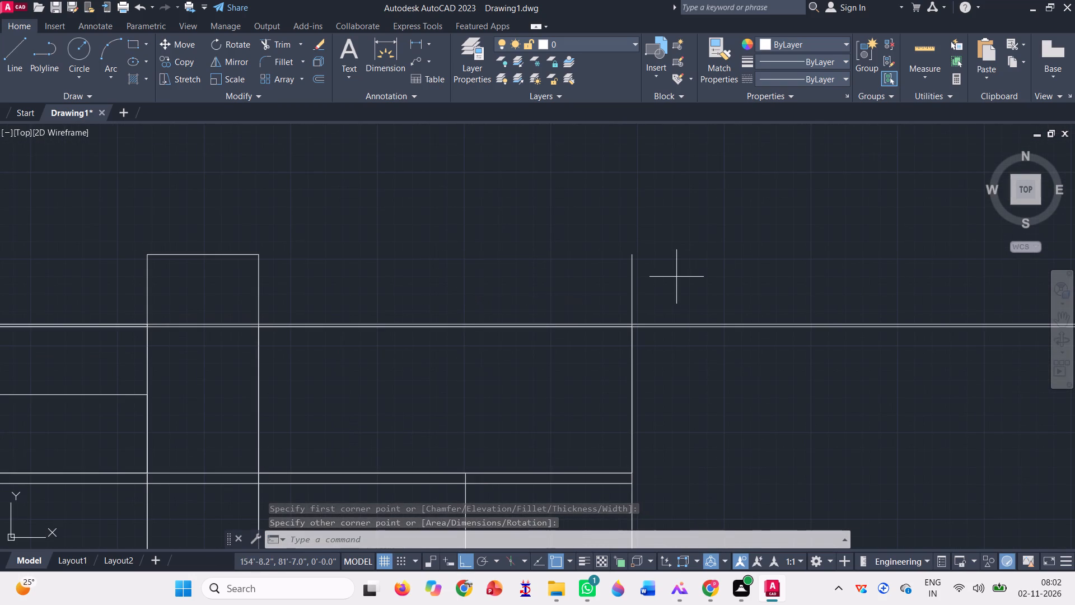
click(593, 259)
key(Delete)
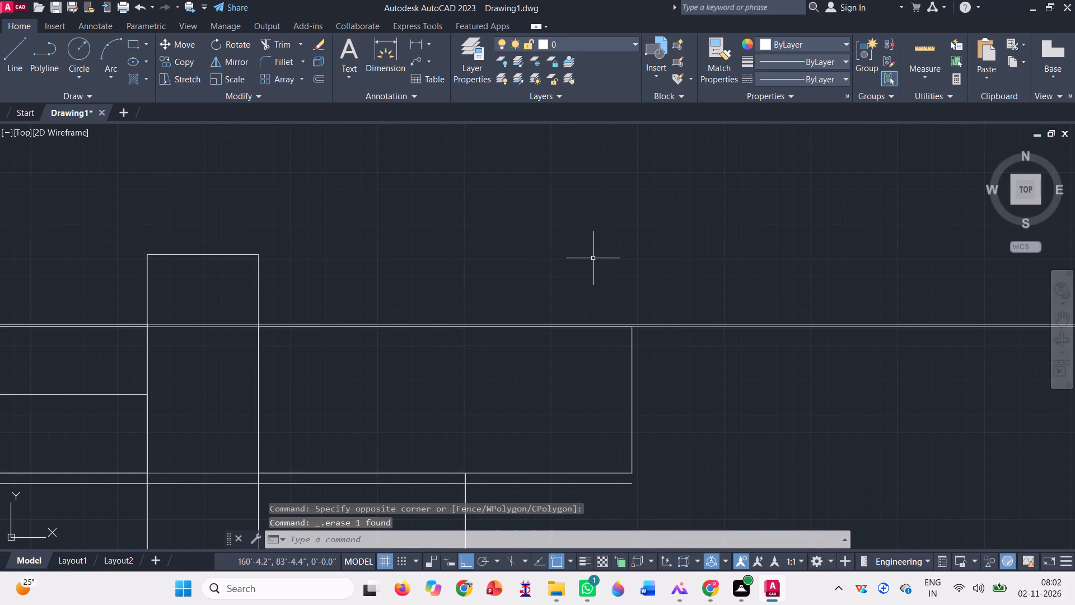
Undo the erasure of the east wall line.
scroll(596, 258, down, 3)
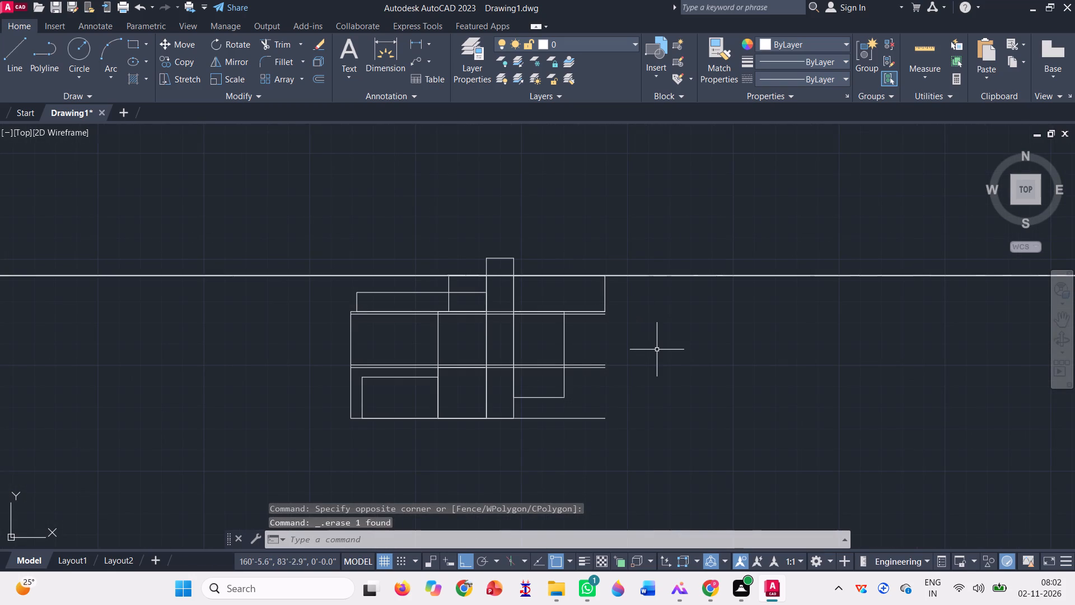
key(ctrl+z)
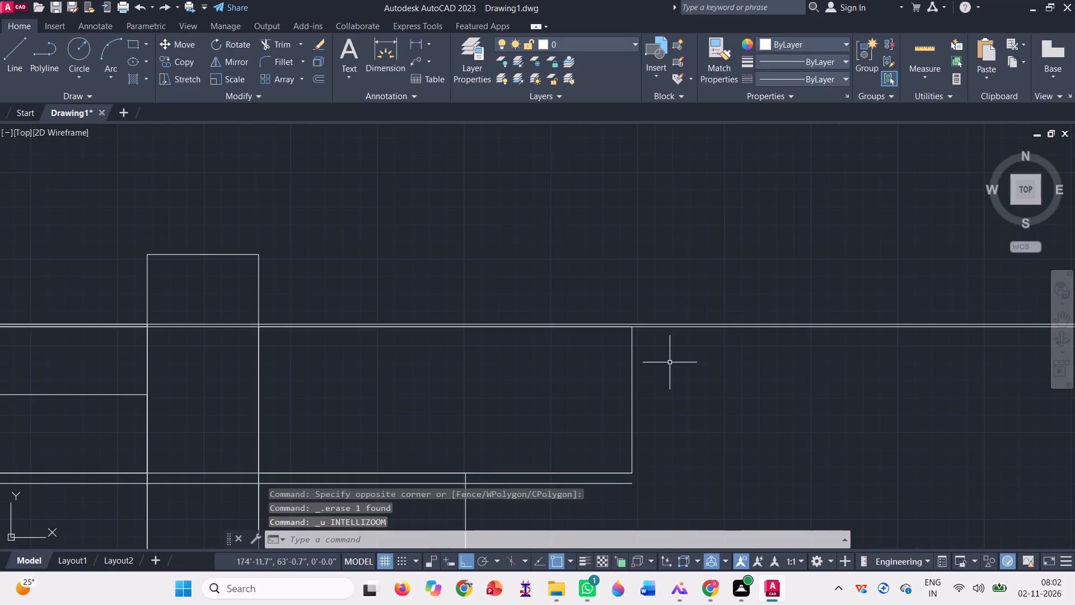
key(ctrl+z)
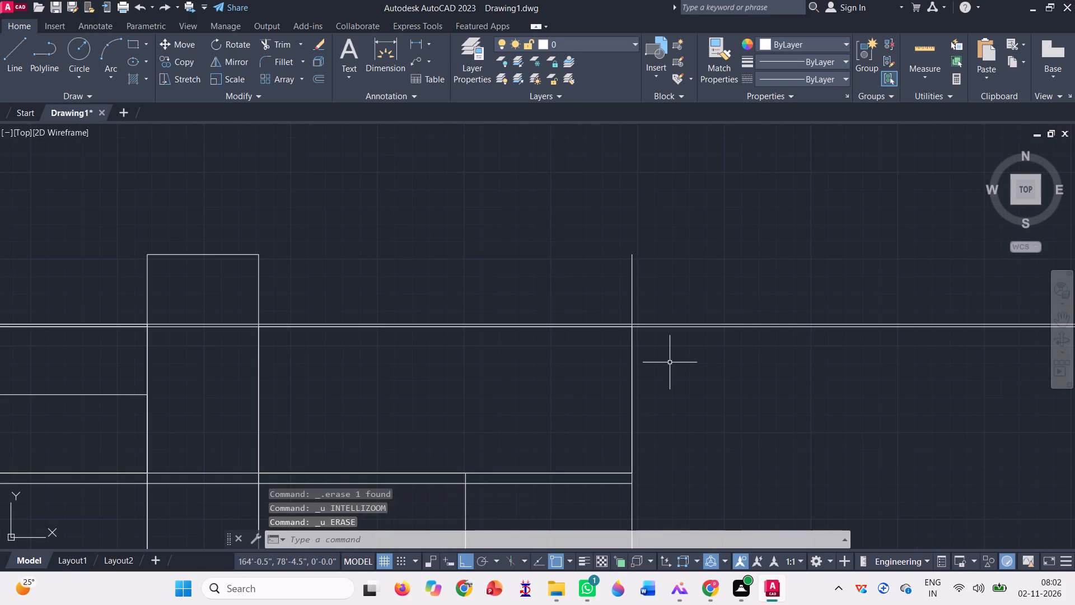
Trim off the part of the east wall line that rises above the pair of long horizontal construction lines.
click(278, 48)
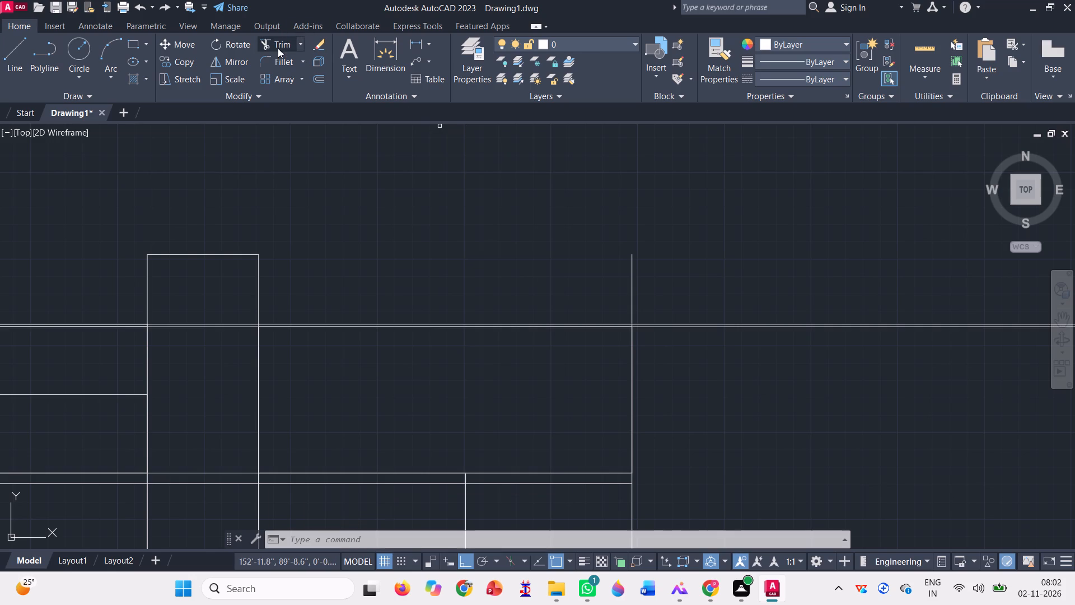
click(715, 292)
click(588, 290)
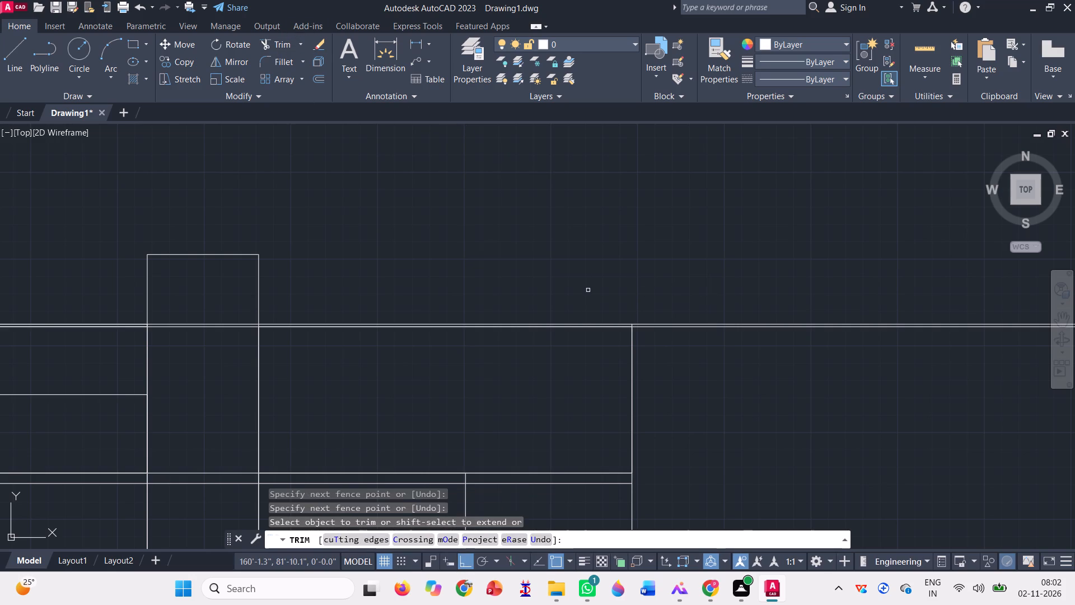
key(Escape)
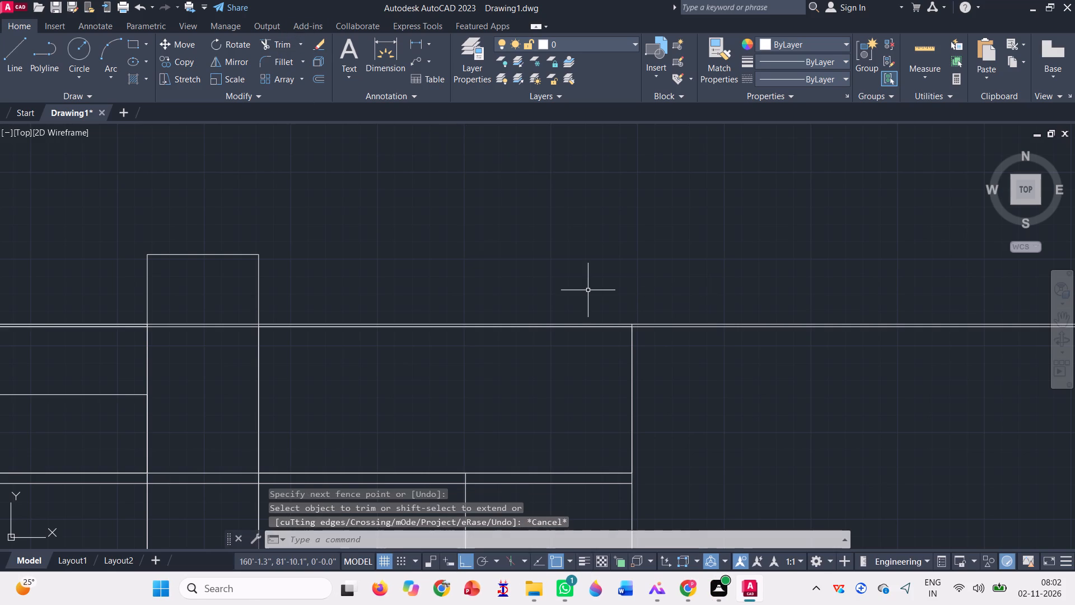
Draw a thin slab rectangle between the two construction lines, from the tall block's east side to slightly past the east wall.
scroll(588, 290, down, 1)
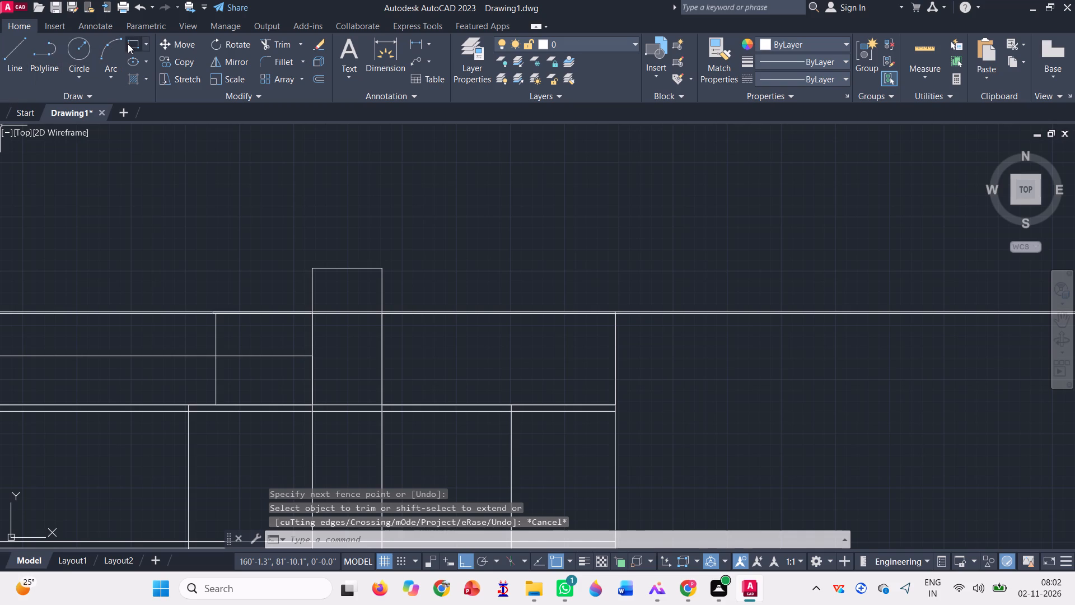
click(128, 44)
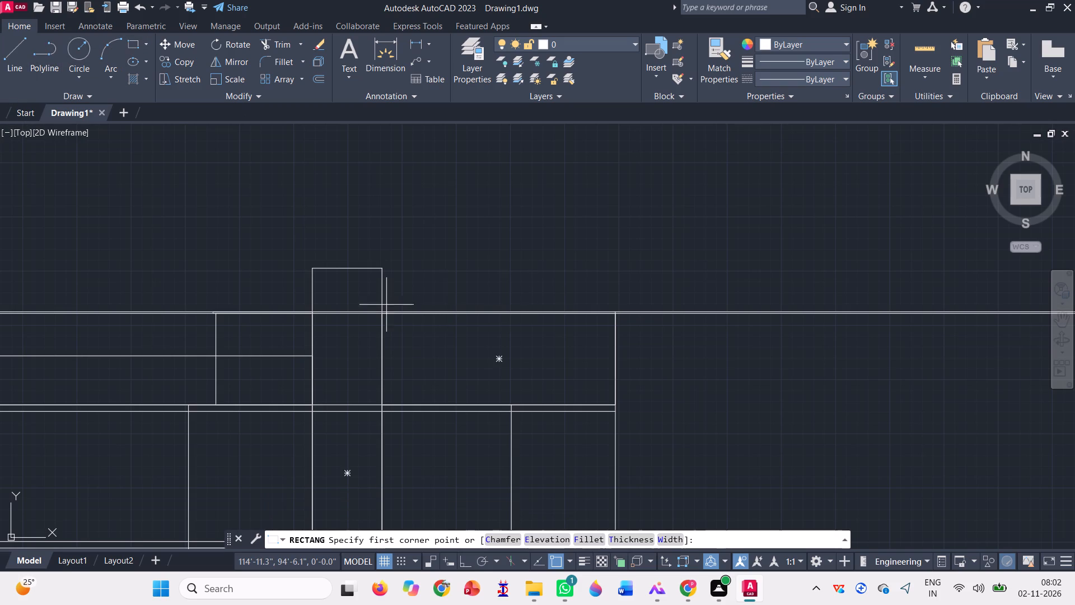
scroll(364, 316, up, 4)
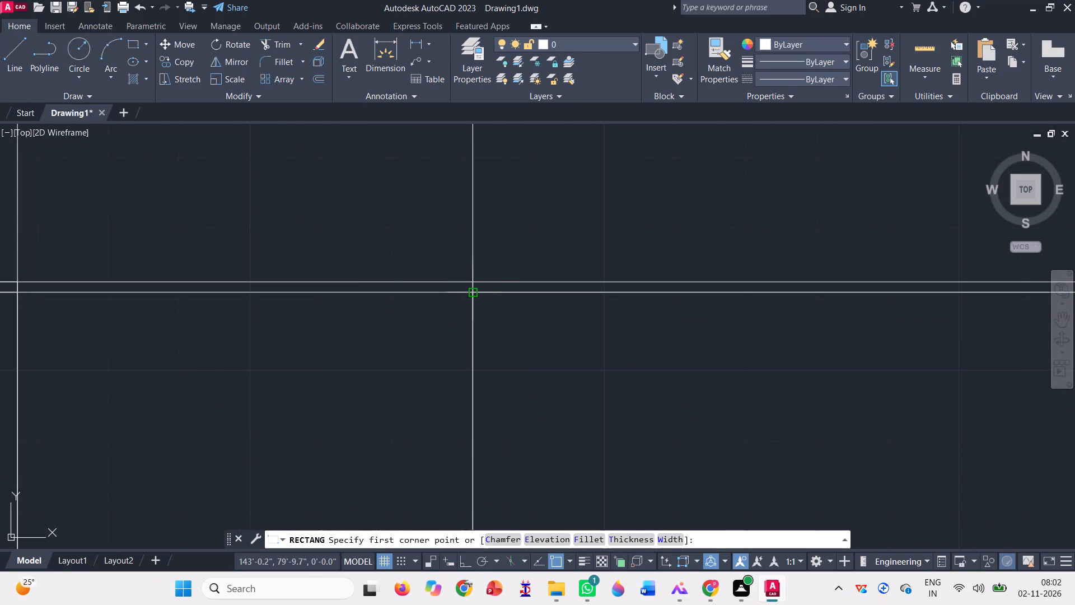
click(469, 290)
scroll(326, 347, down, 4)
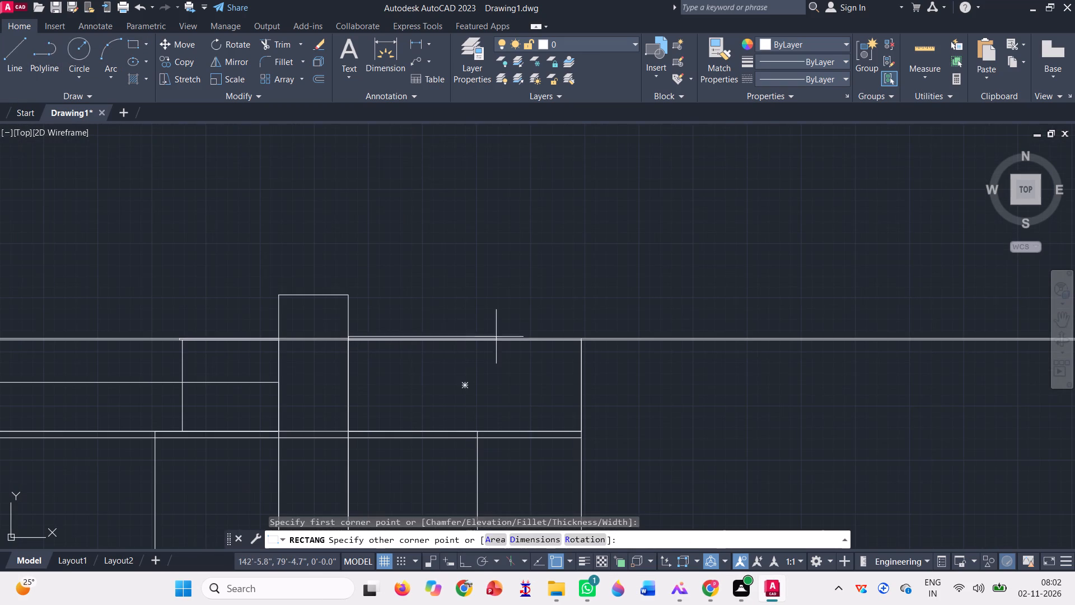
scroll(596, 341, up, 5)
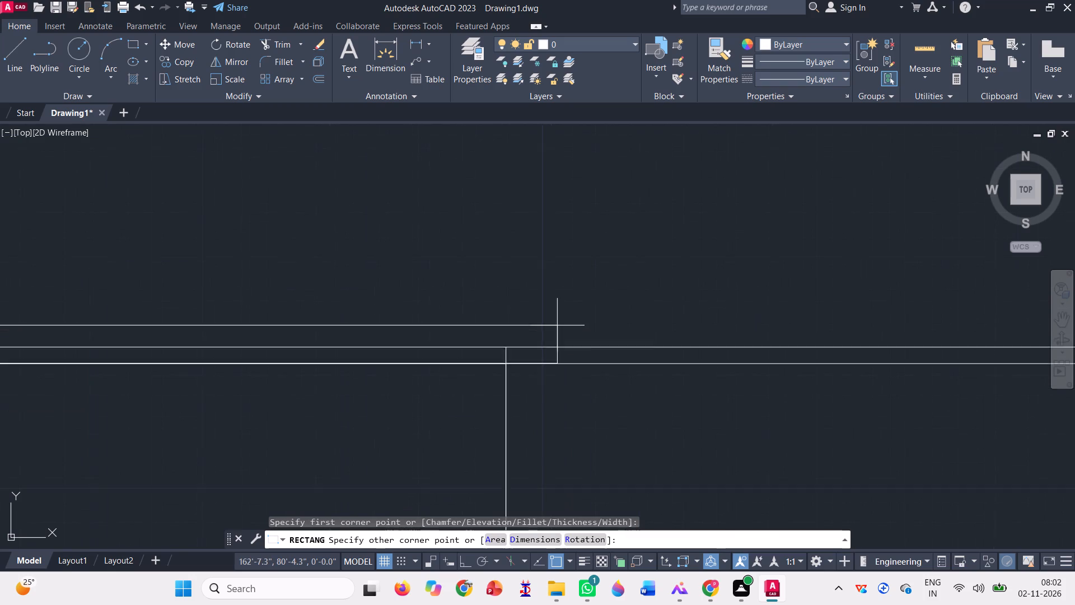
scroll(557, 325, up, 1)
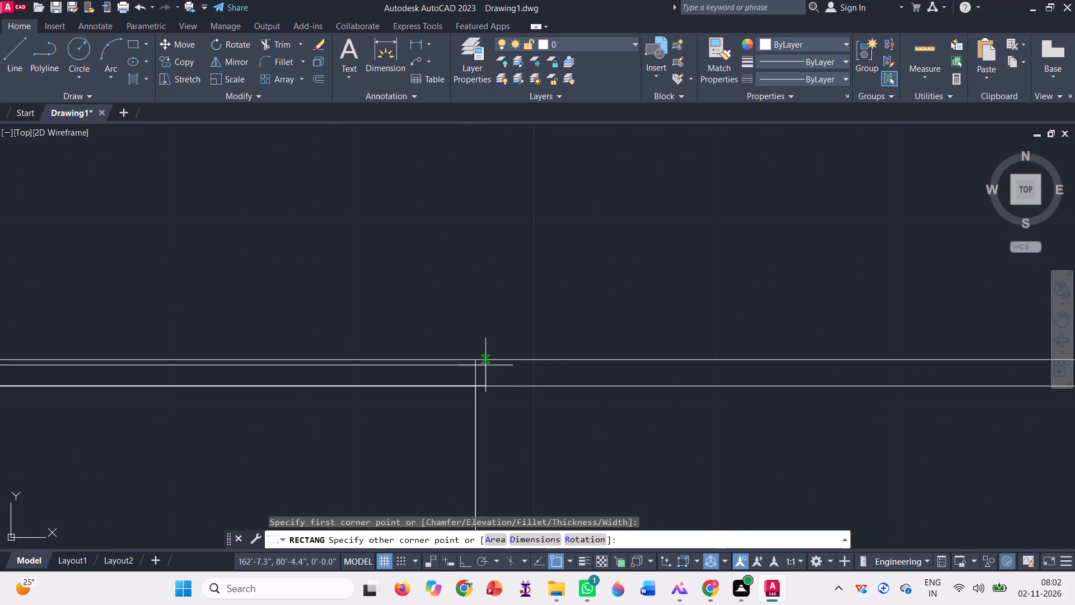
click(487, 357)
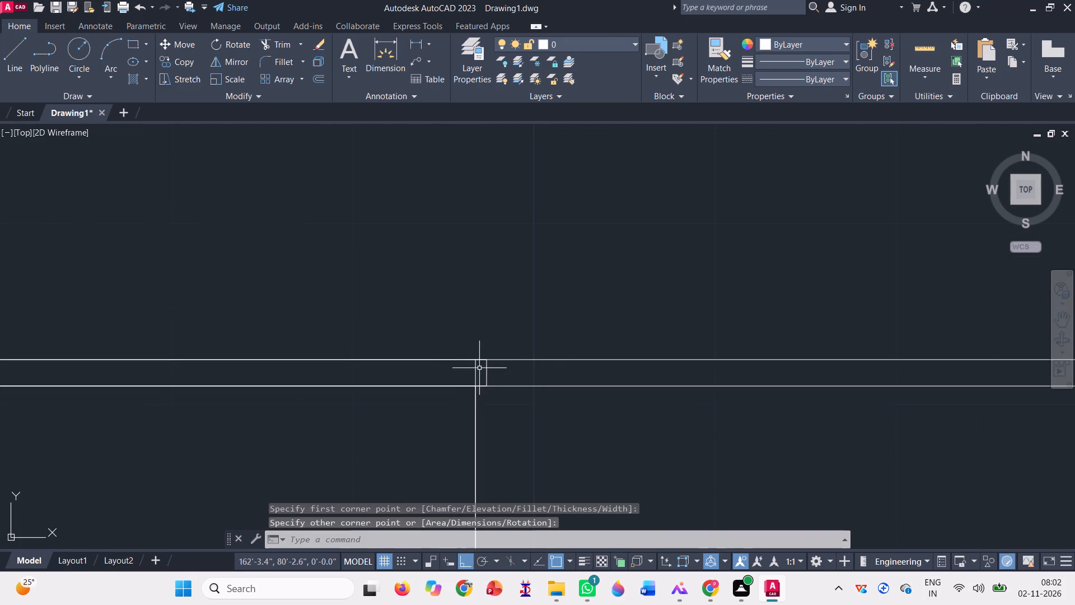
Trim the piece of the east wall line that crosses inside the new east slab.
click(263, 49)
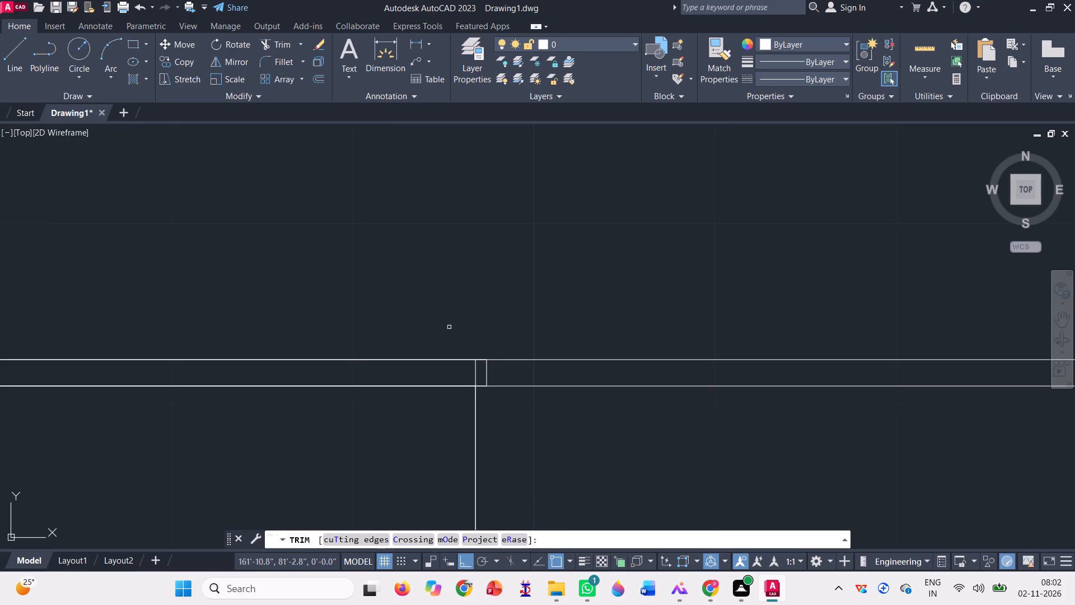
click(475, 366)
scroll(475, 367, down, 2)
scroll(544, 322, down, 2)
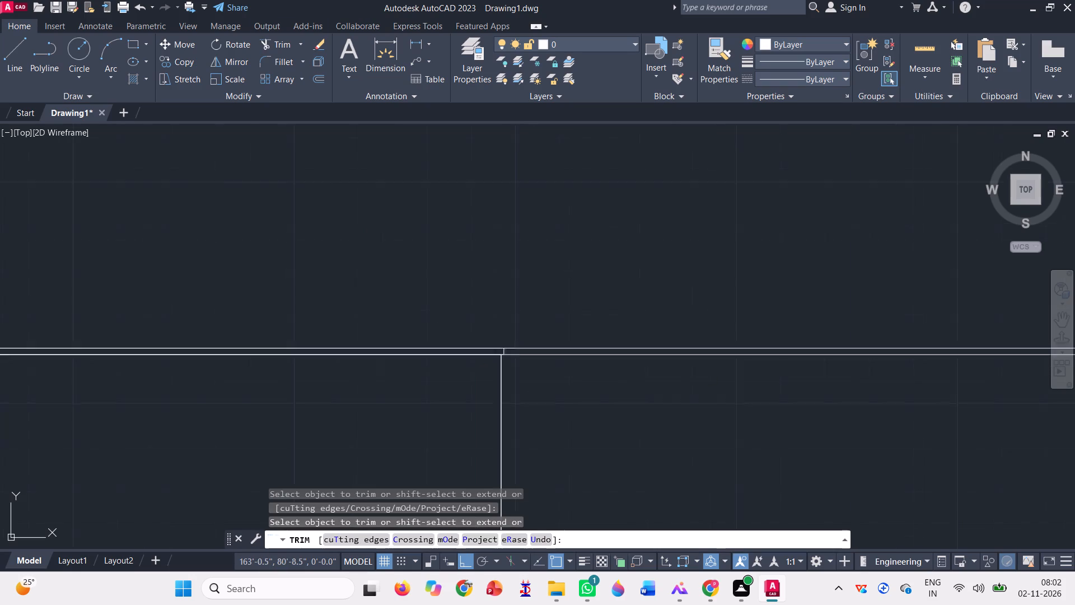
key(space)
Erase the two long horizontal construction lines running through the upper slabs.
click(629, 390)
click(574, 275)
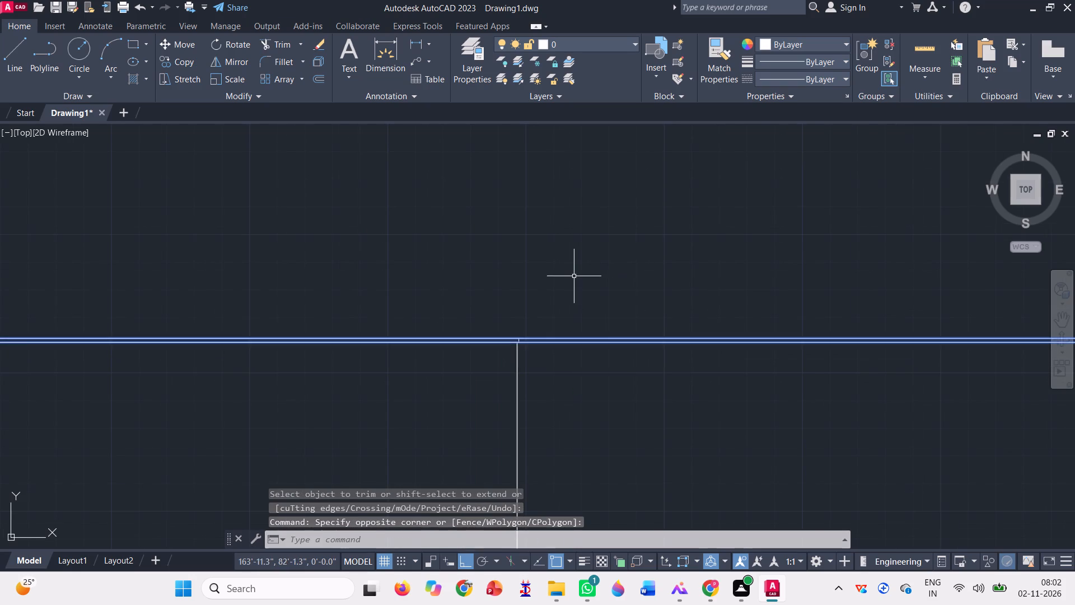
scroll(557, 290, down, 4)
key(Delete)
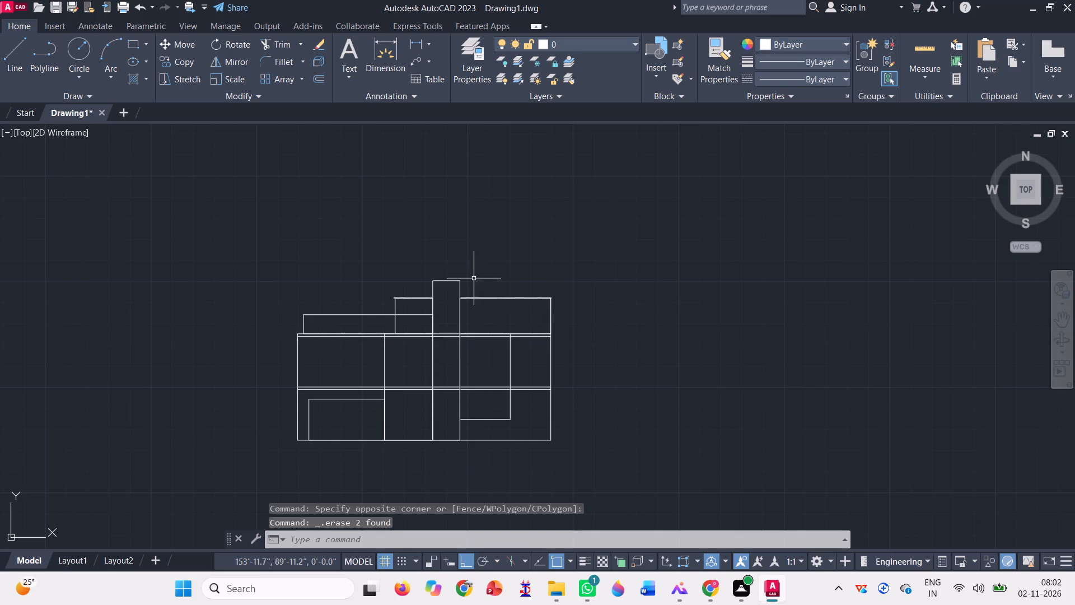
Copy the thin west slab from its bottom midpoint onto the midpoint of the tall block's top edge.
scroll(473, 277, up, 1)
scroll(426, 278, up, 2)
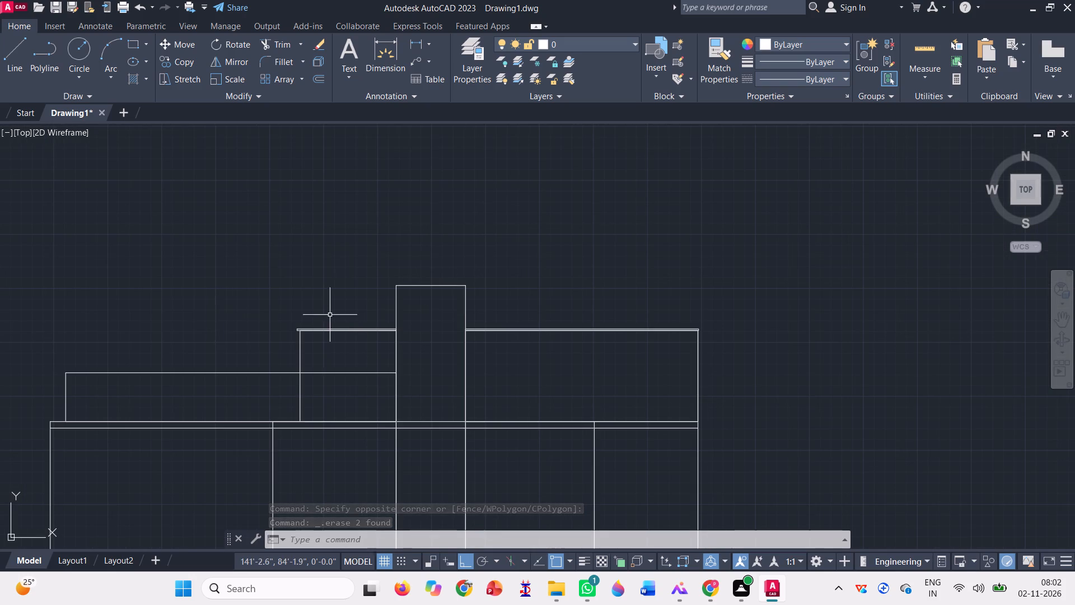
scroll(372, 322, up, 3)
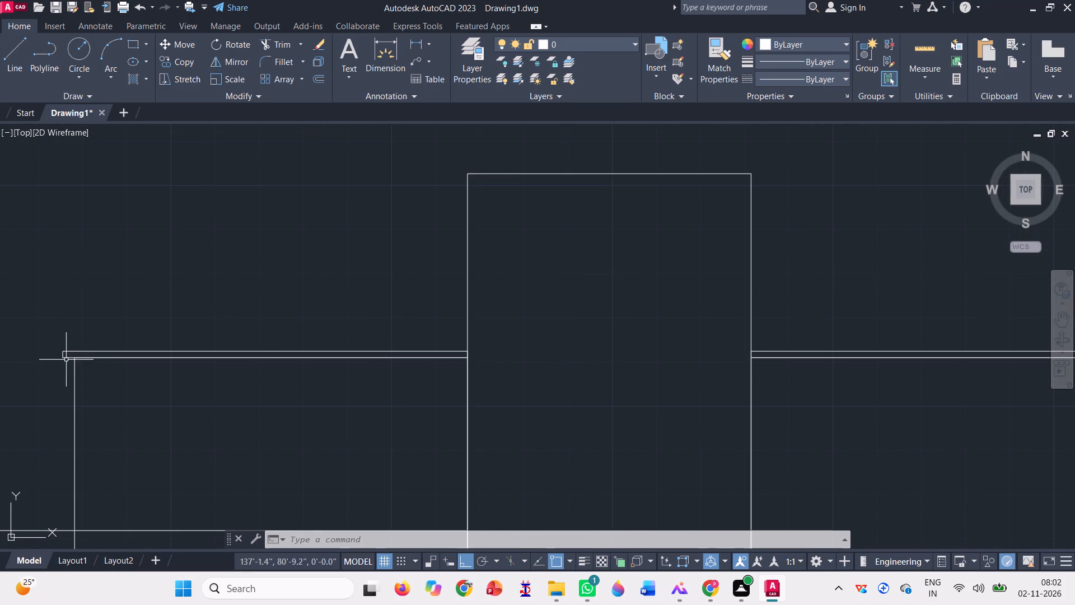
click(66, 360)
text(co)
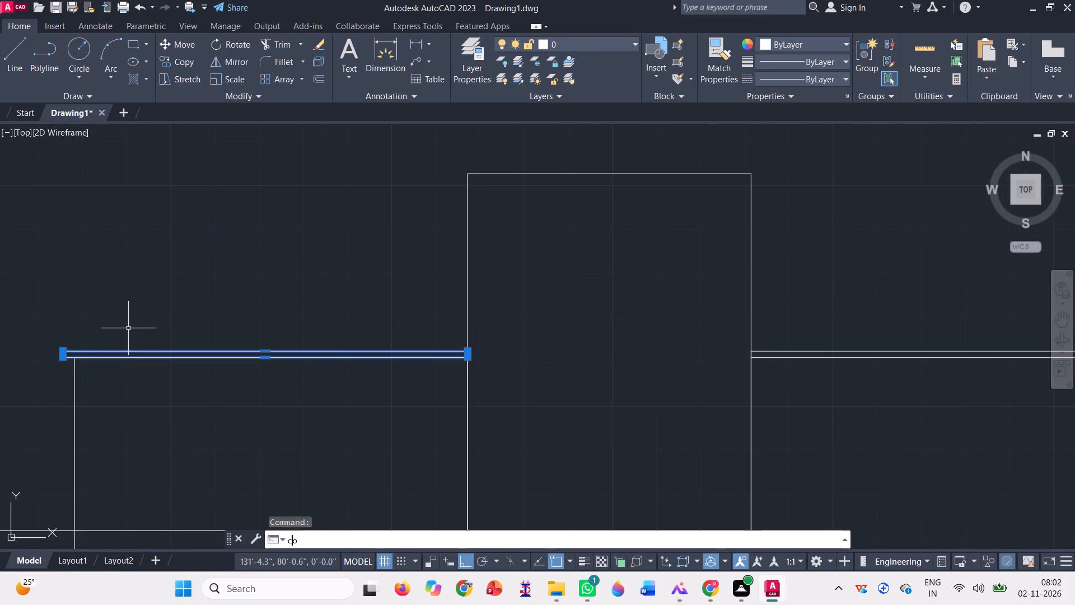
key(space)
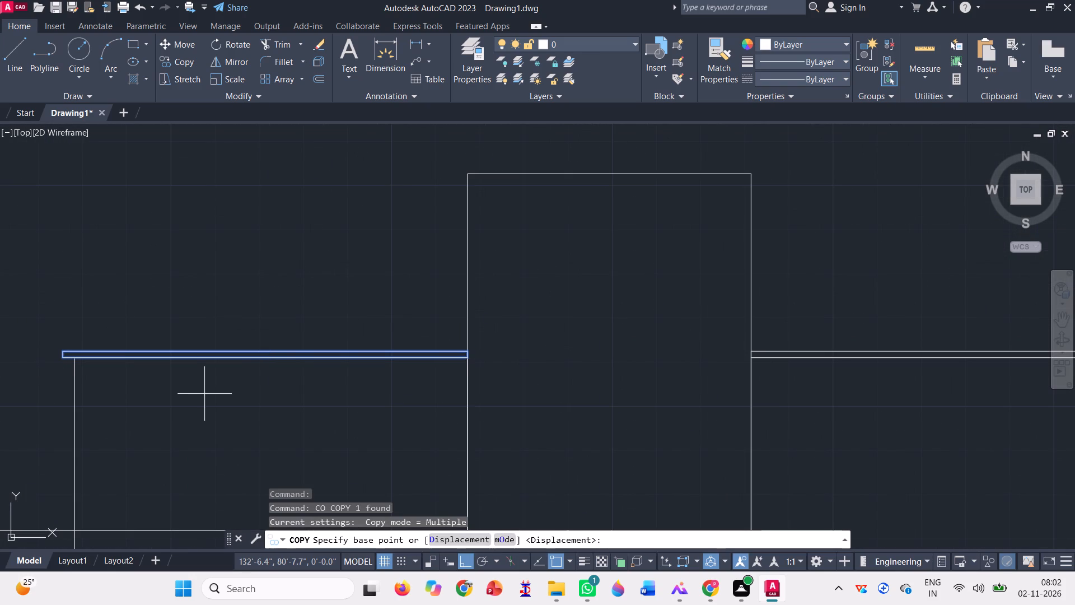
click(264, 358)
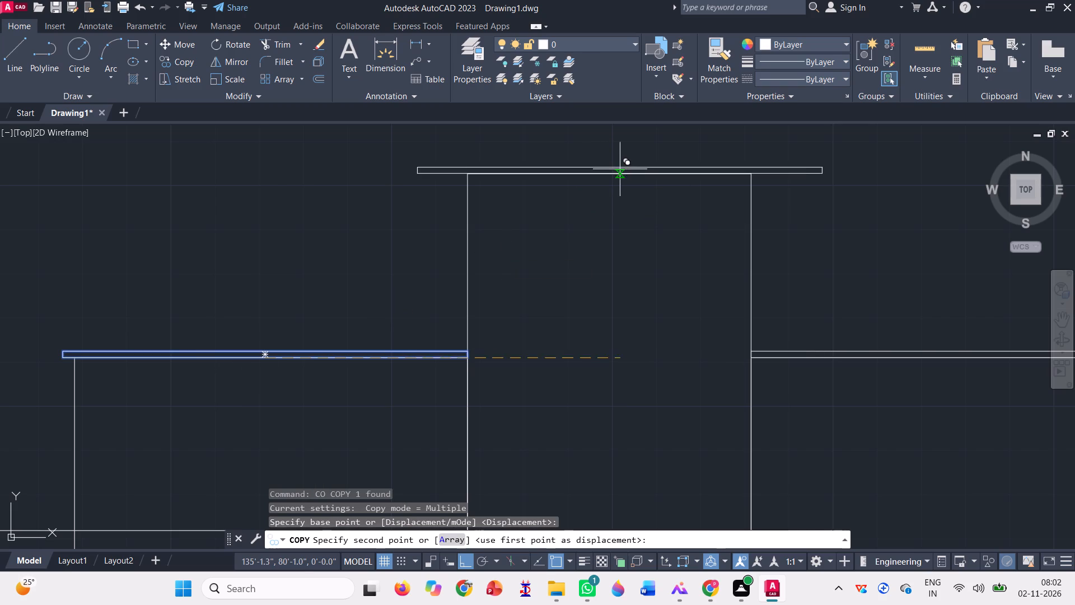
click(605, 176)
scroll(456, 319, down, 1)
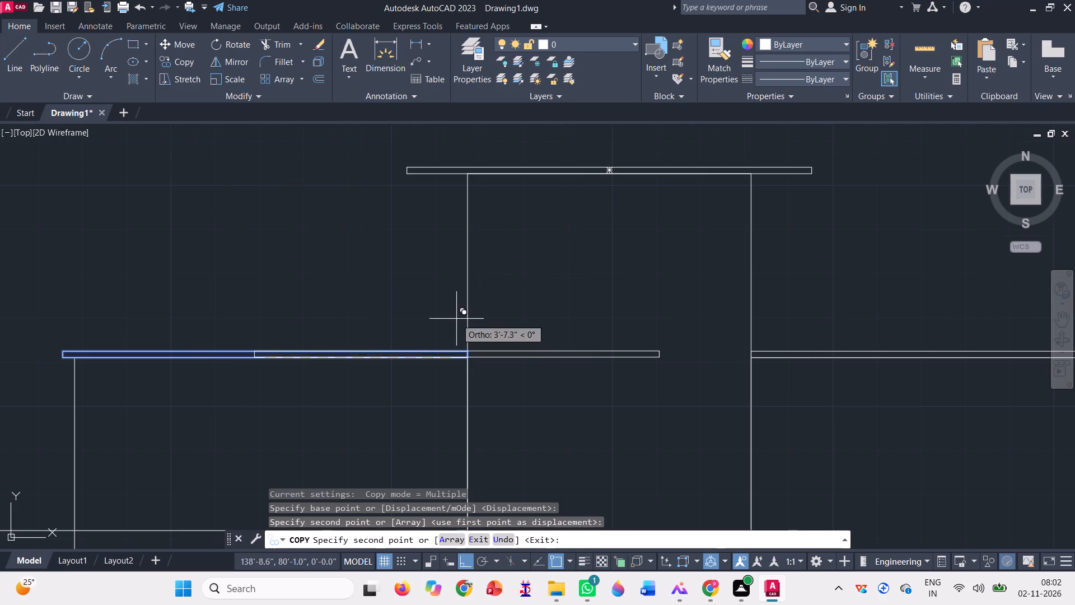
scroll(652, 202, up, 1)
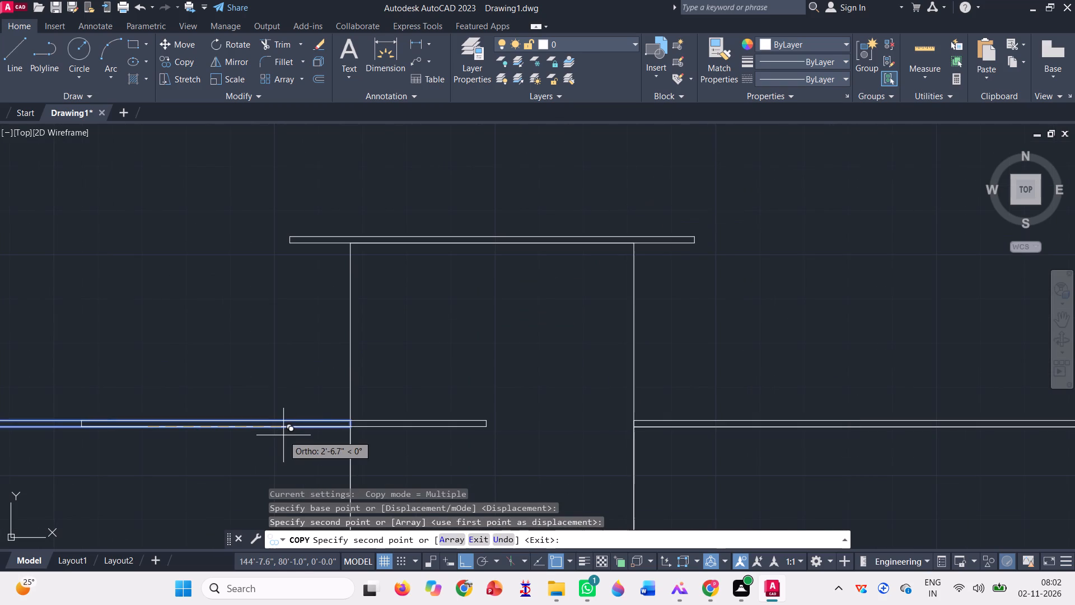
key(Escape)
Draw a short vertical line across the top slab, slightly outside the tall block's west side.
scroll(497, 239, up, 1)
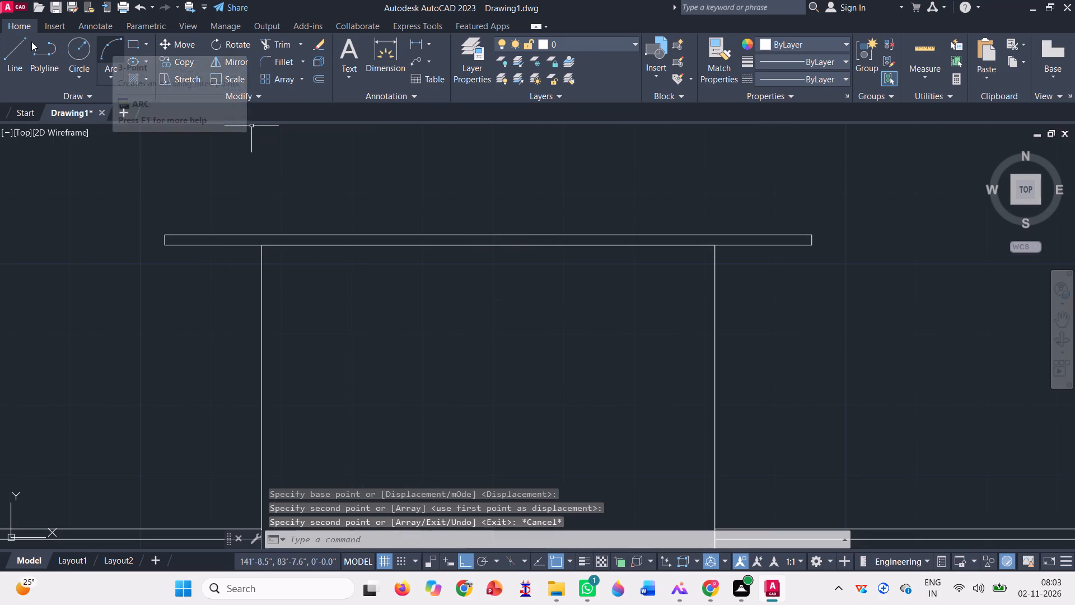
click(17, 55)
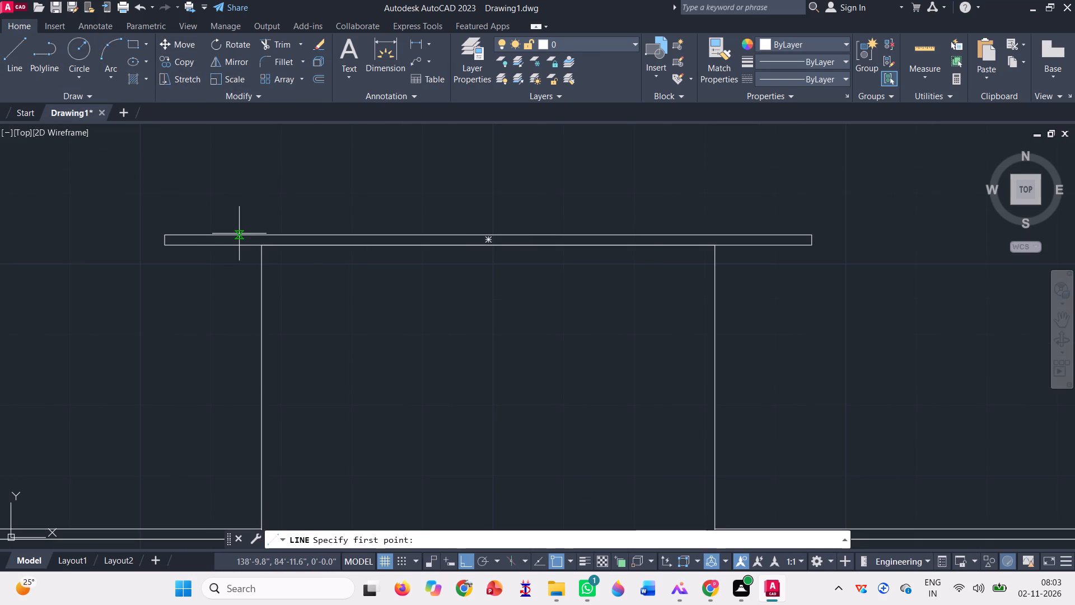
scroll(247, 238, up, 2)
click(256, 226)
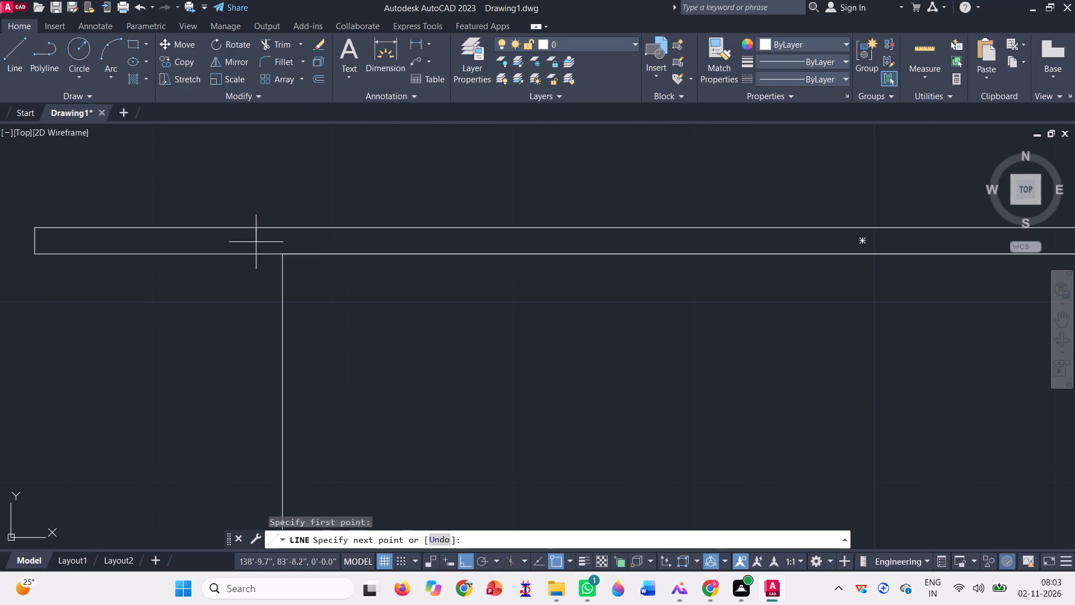
click(258, 251)
scroll(238, 267, down, 2)
key(space)
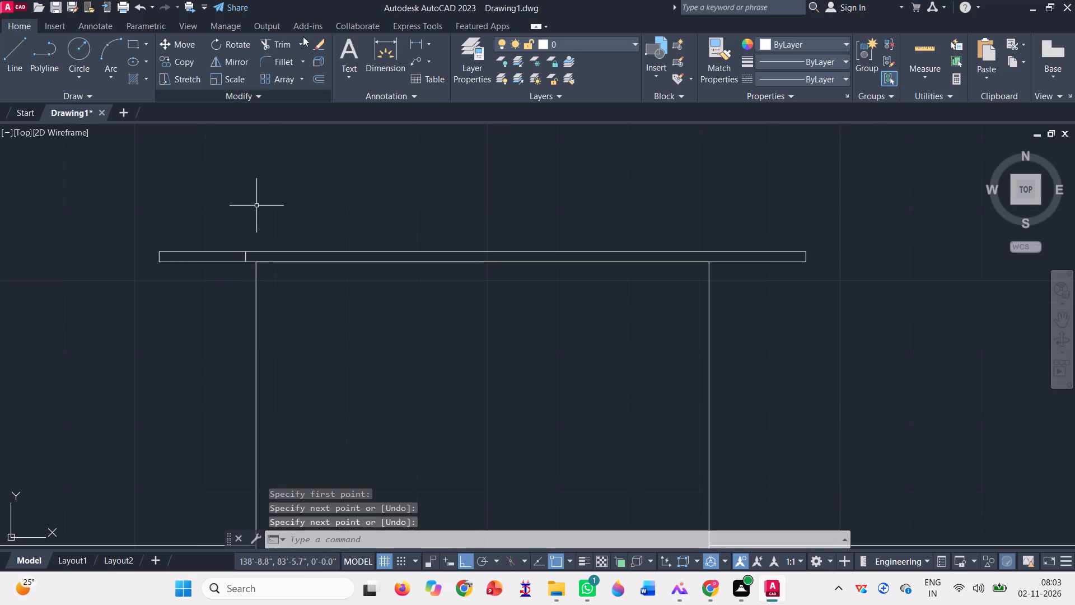
Trim away the top slab's excess west of the short vertical line, including its old end.
click(278, 43)
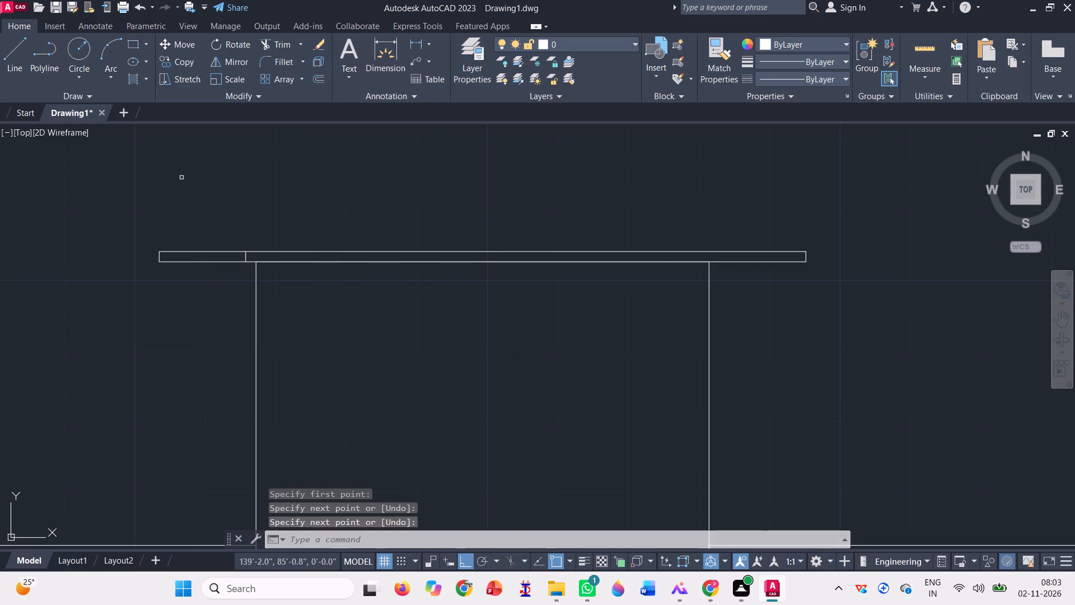
click(230, 241)
click(194, 311)
click(161, 254)
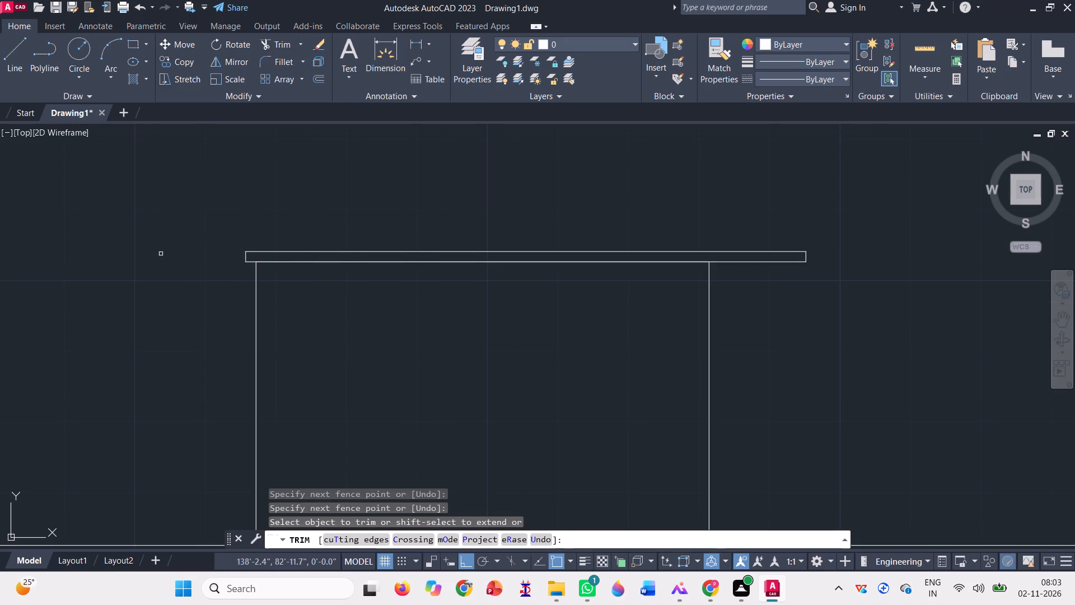
key(Escape)
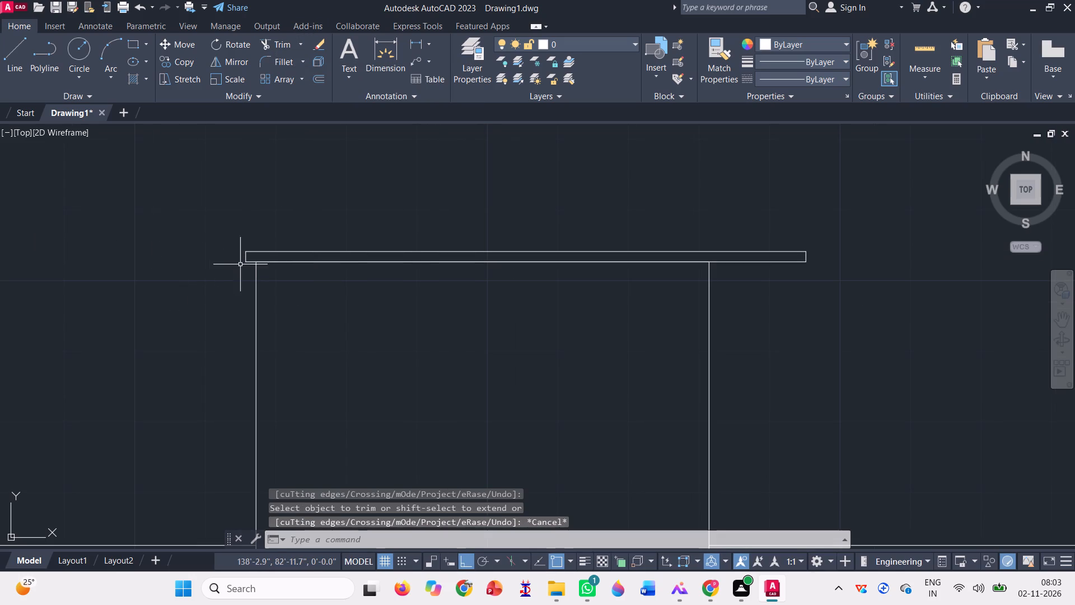
Mirror the short west end line about the tall block's vertical centreline, keeping the original.
click(245, 258)
click(228, 62)
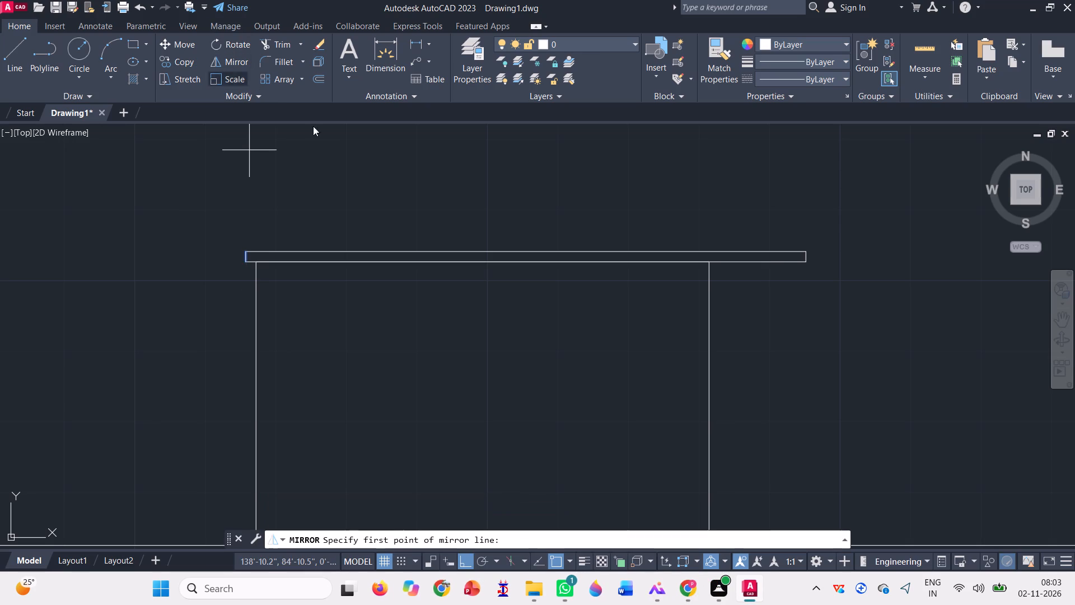
click(484, 264)
click(493, 349)
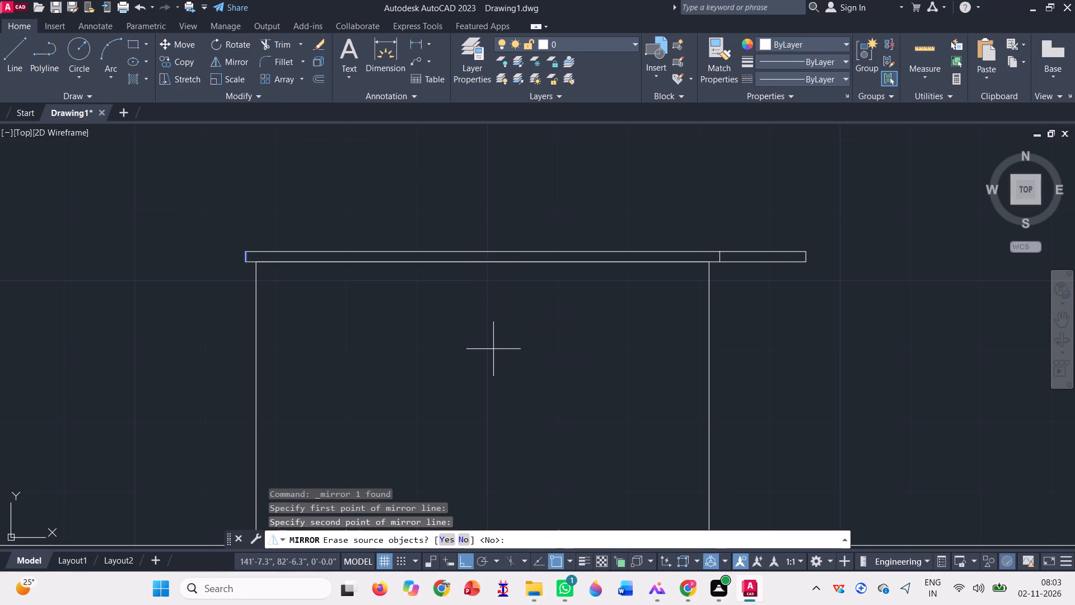
key(space)
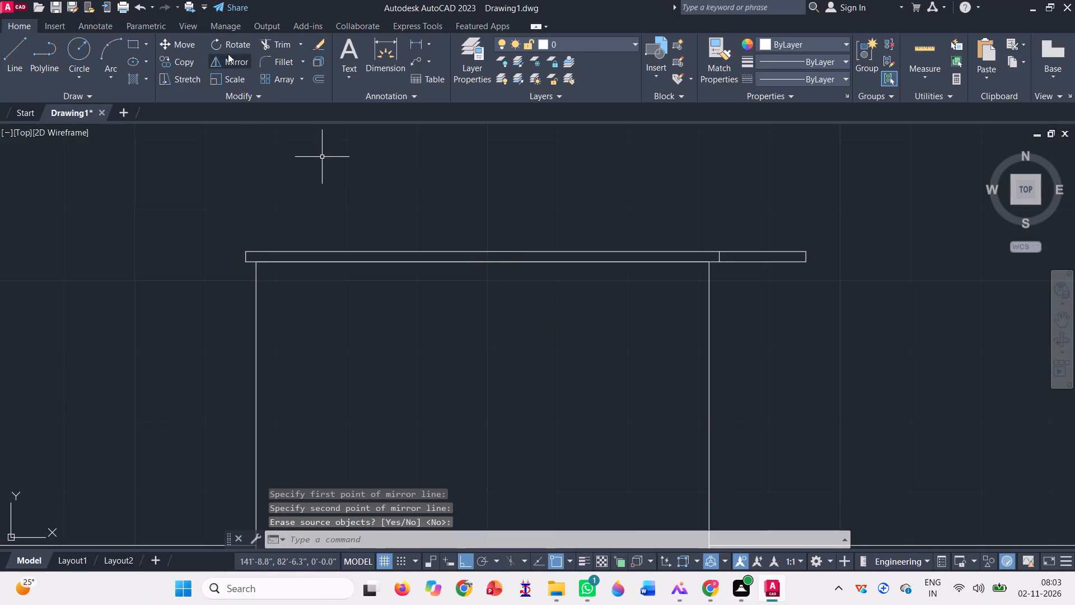
Trim away the top slab's excess east of the mirrored end line, including its old end.
click(263, 43)
click(738, 217)
click(759, 330)
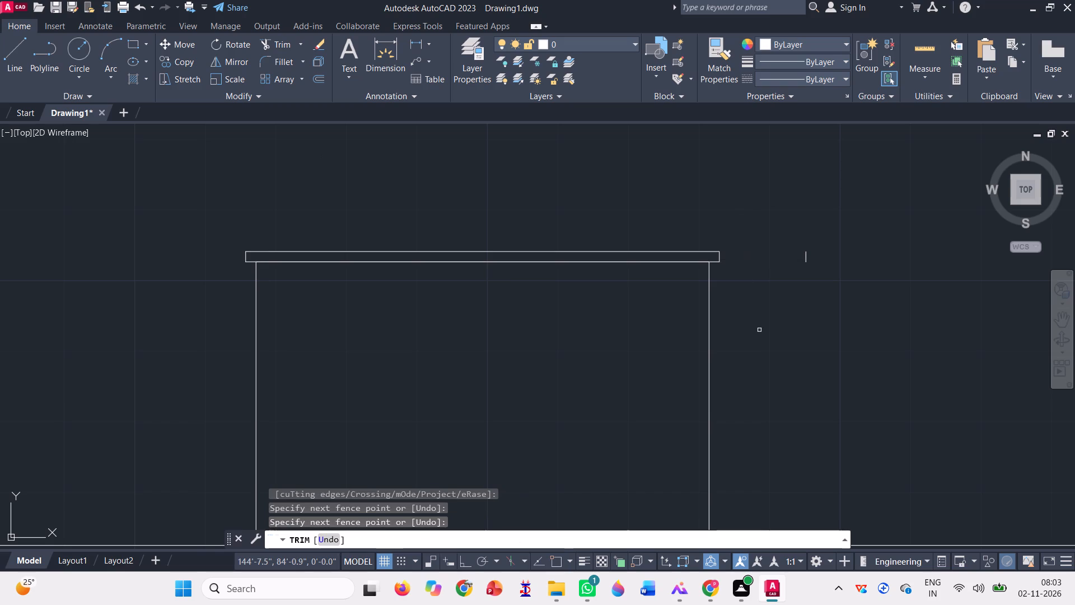
click(815, 254)
click(795, 265)
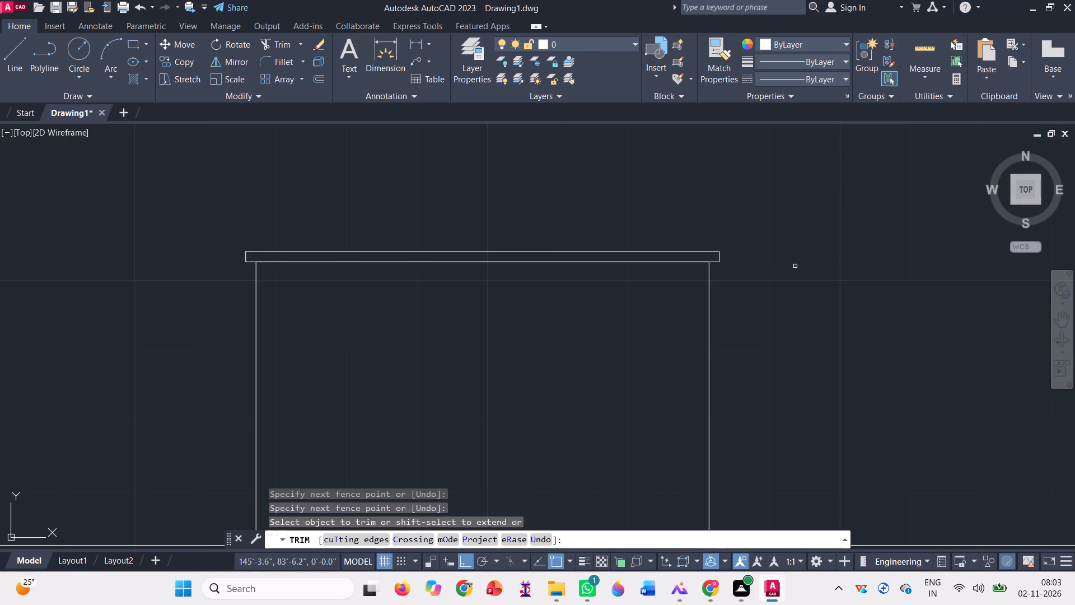
key(Escape)
Join the top and bottom edges and both end lines of the tall block's top slab into one polyline.
scroll(745, 274, up, 3)
click(667, 244)
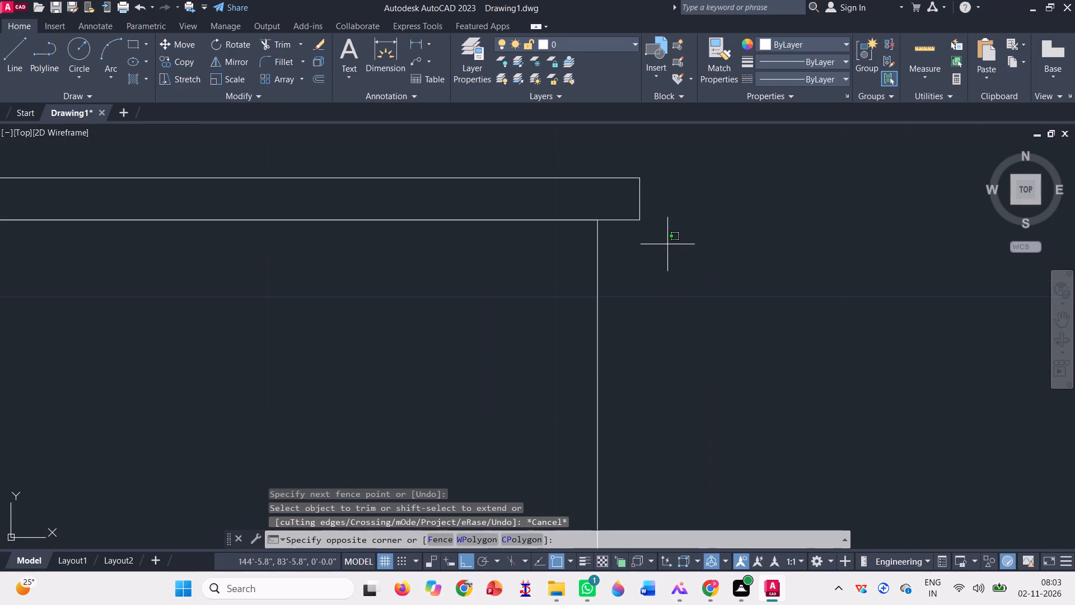
click(624, 152)
scroll(723, 237, down, 3)
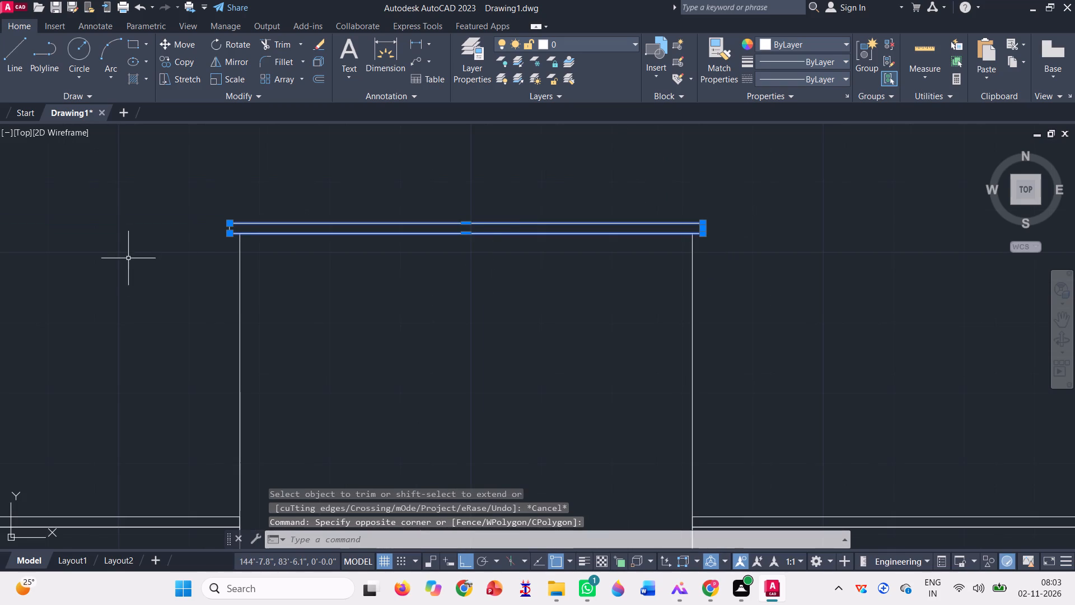
scroll(274, 227, up, 4)
scroll(194, 280, down, 2)
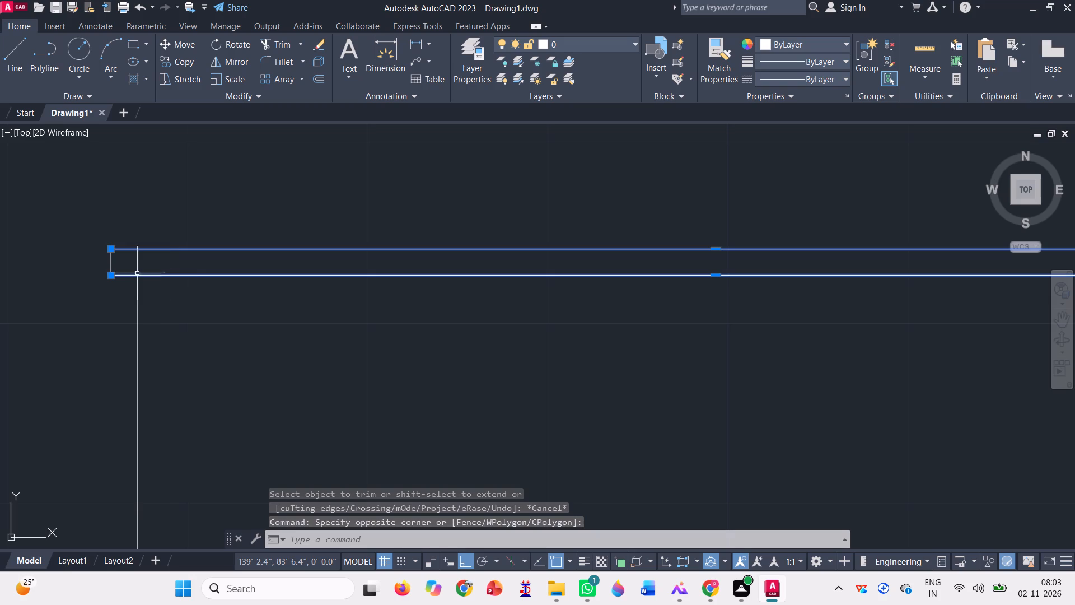
scroll(95, 265, up, 4)
click(302, 240)
click(117, 218)
scroll(227, 286, down, 3)
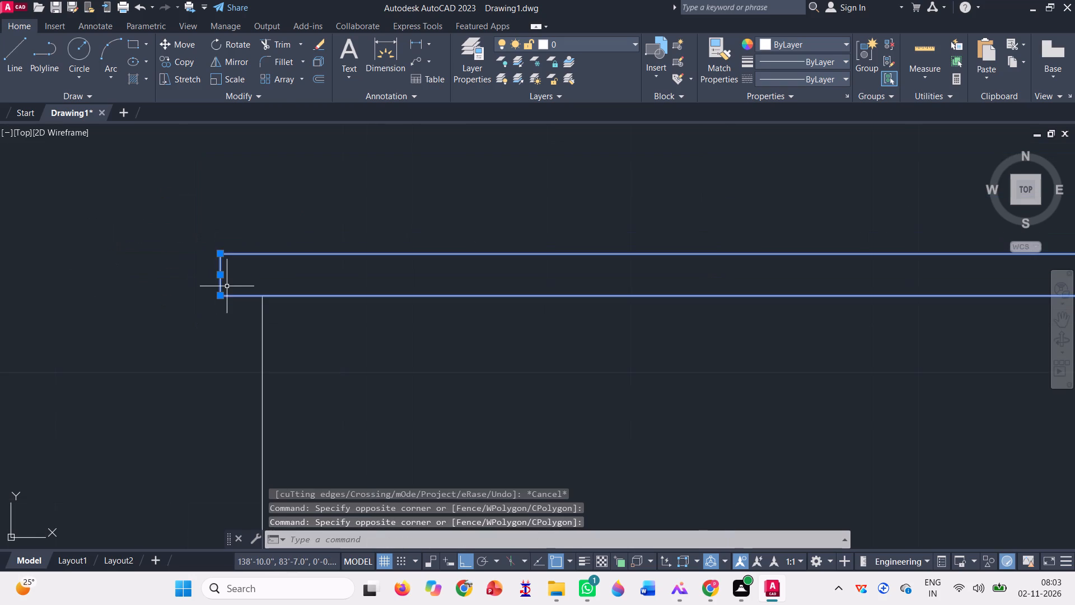
text(j)
key(space)
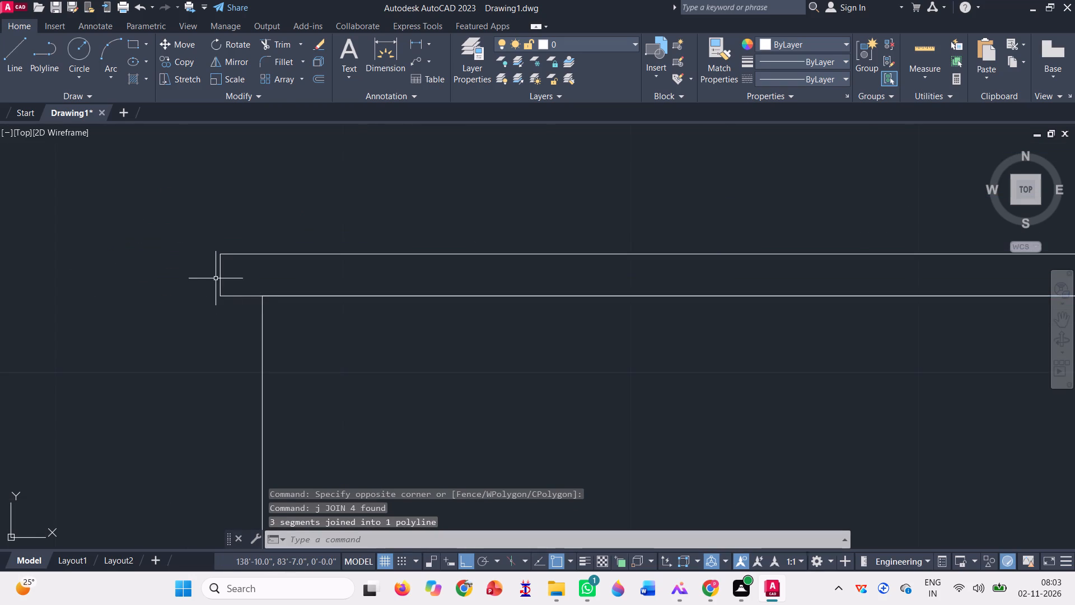
click(220, 282)
scroll(191, 312, down, 3)
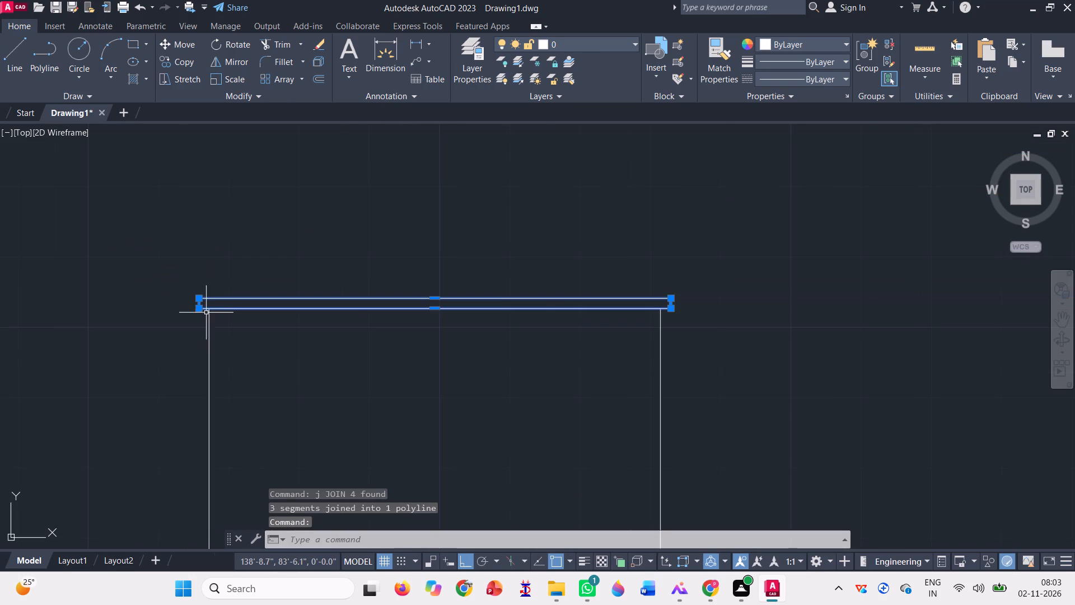
scroll(634, 299, up, 4)
scroll(616, 359, down, 1)
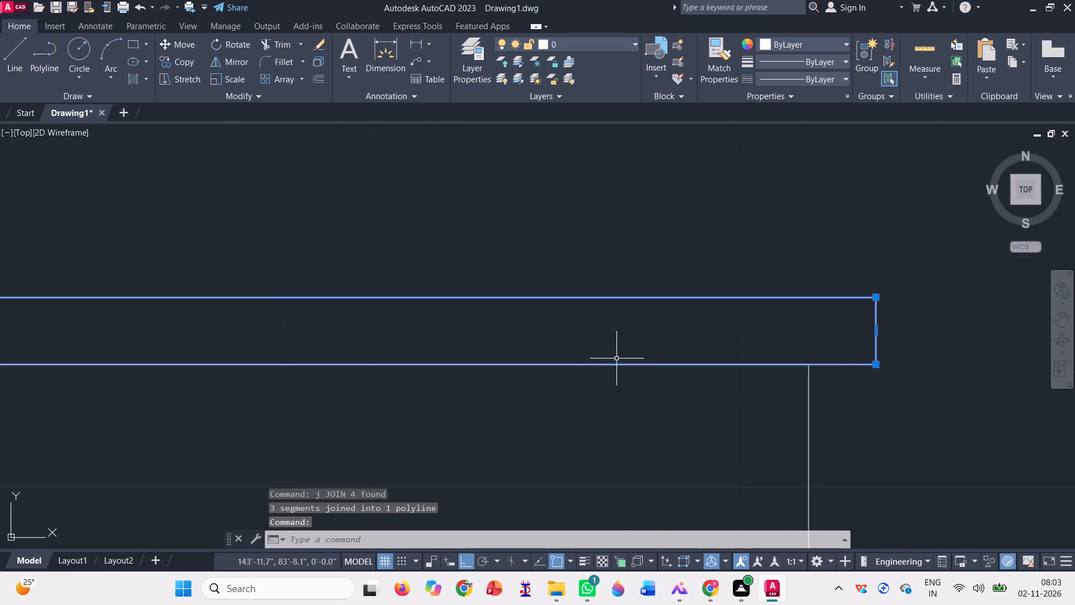
scroll(616, 359, down, 3)
key(Escape)
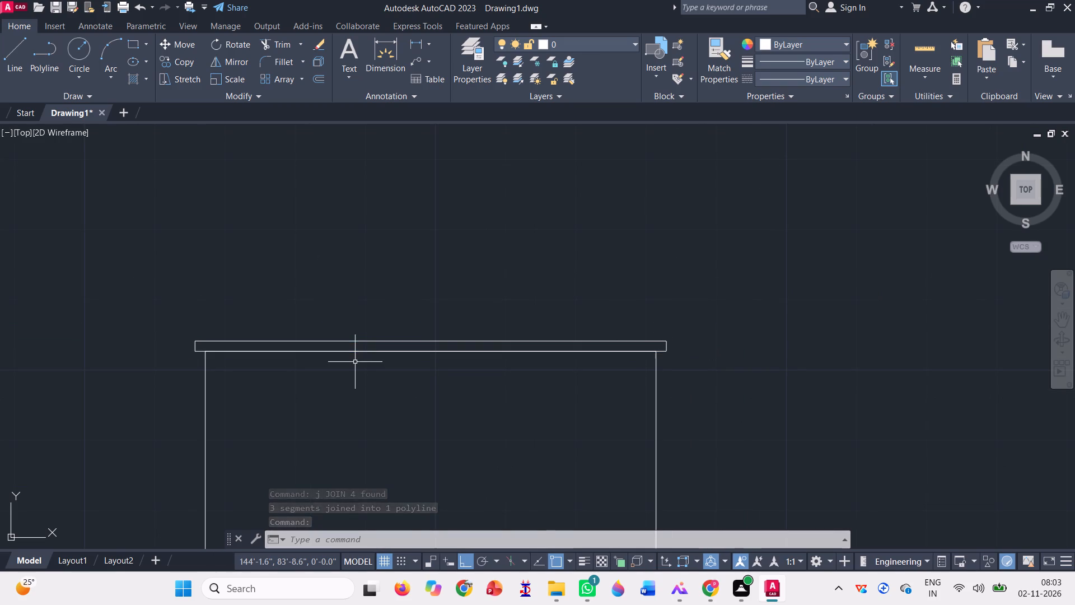
Draw a thin slab rectangle along the low west block's top edge, from the tall block's west side to slightly past its west end.
scroll(363, 315, down, 5)
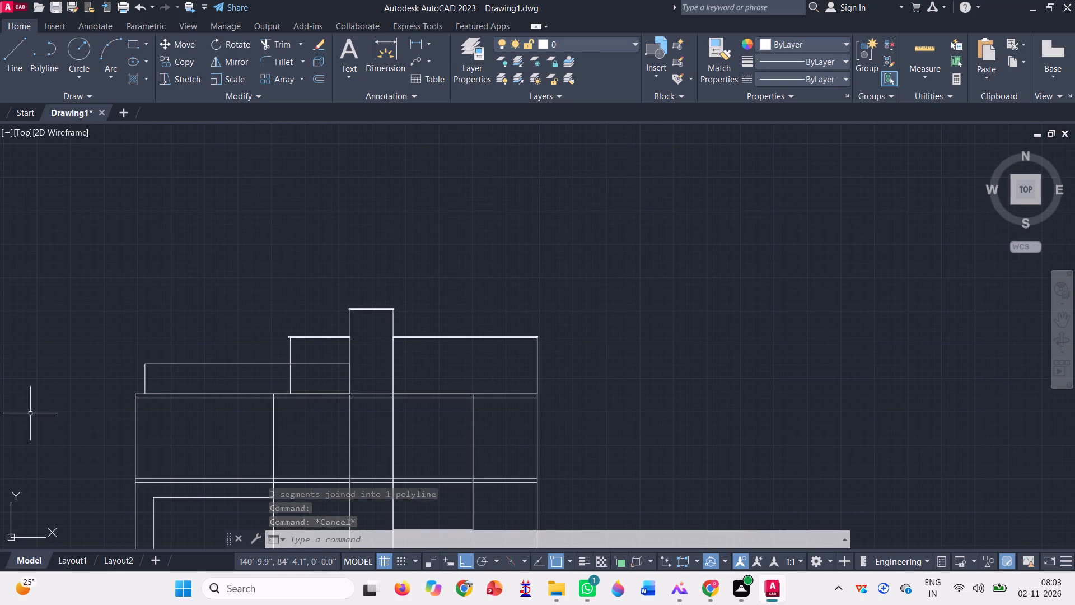
scroll(152, 373, up, 1)
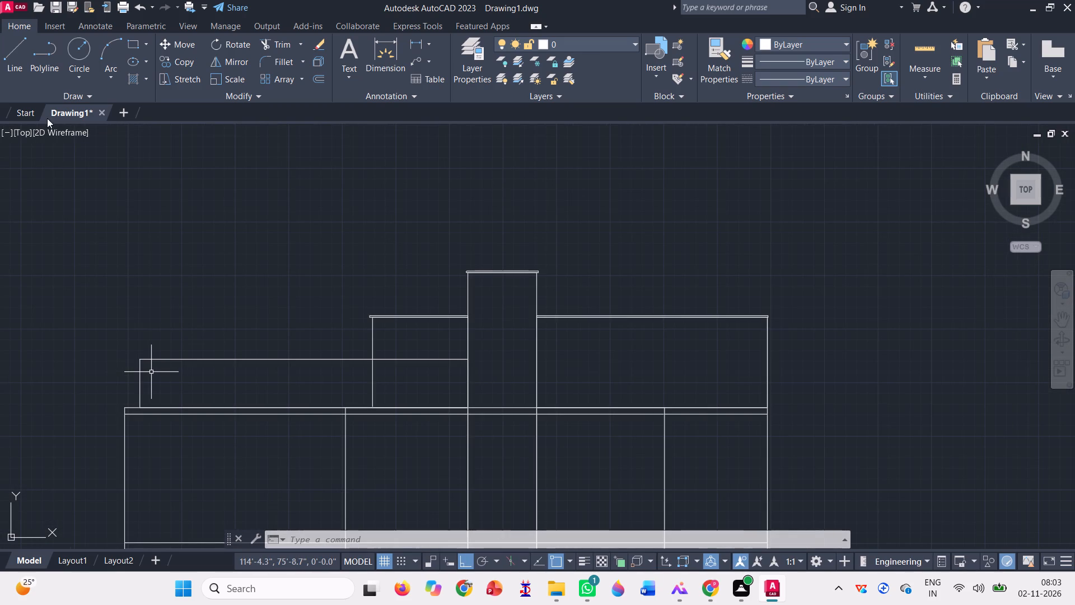
click(134, 40)
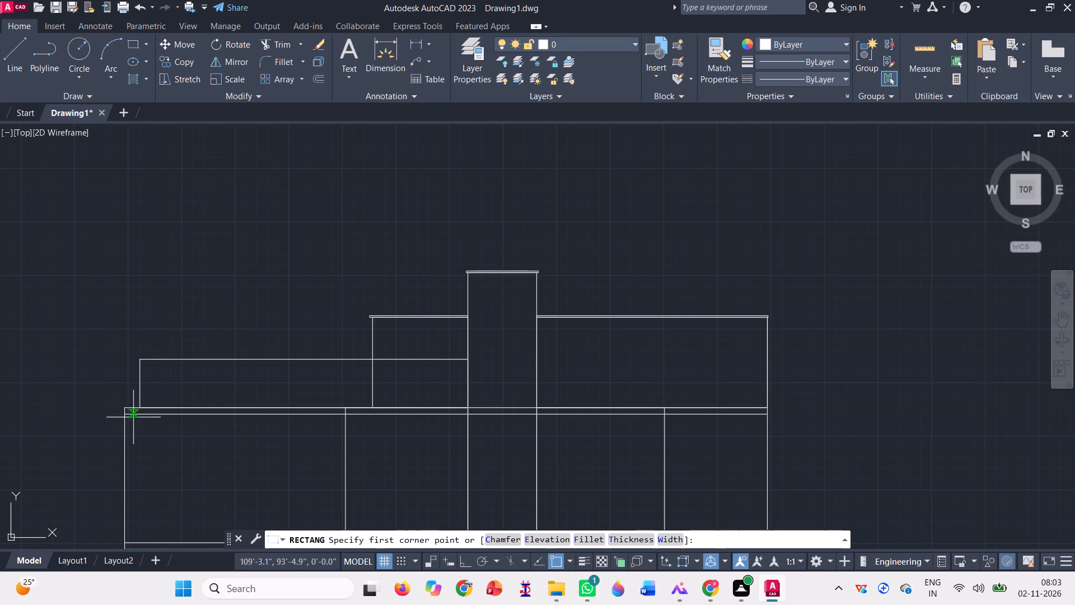
click(463, 356)
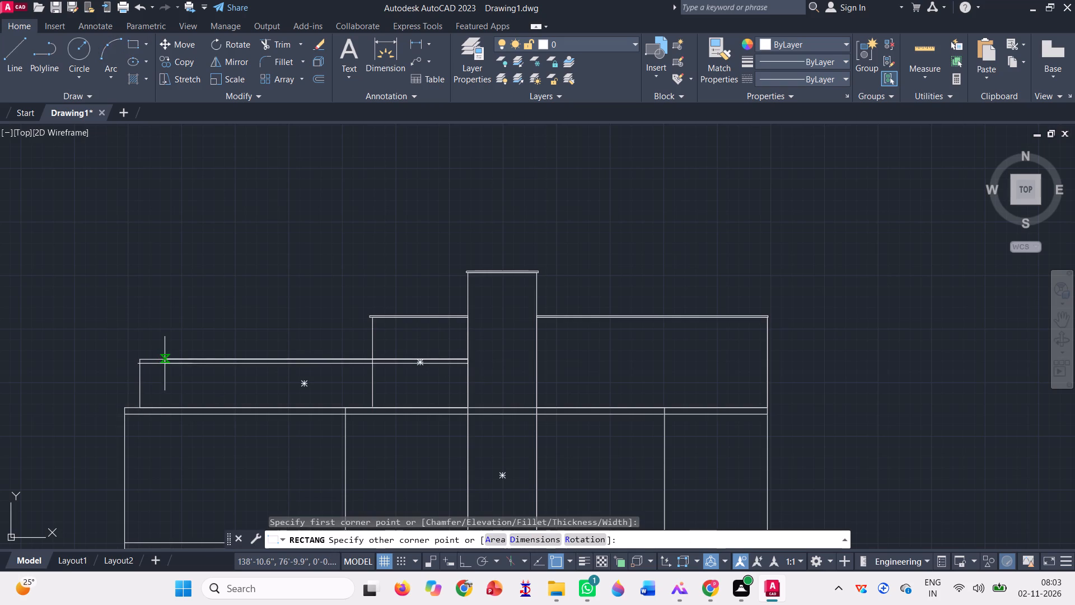
scroll(154, 357, up, 3)
scroll(81, 362, up, 4)
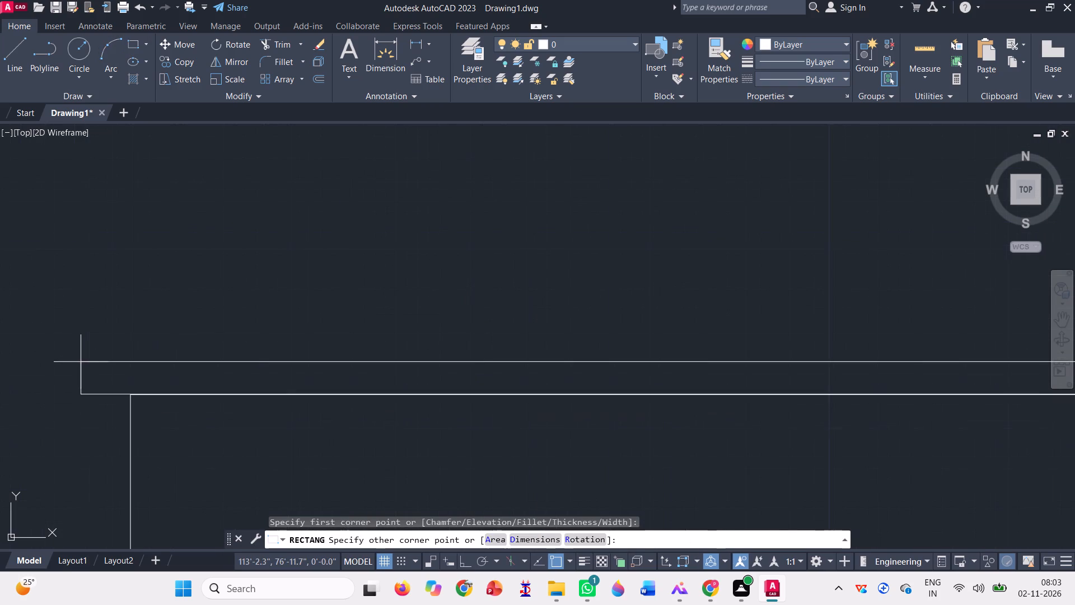
scroll(148, 390, up, 1)
click(147, 411)
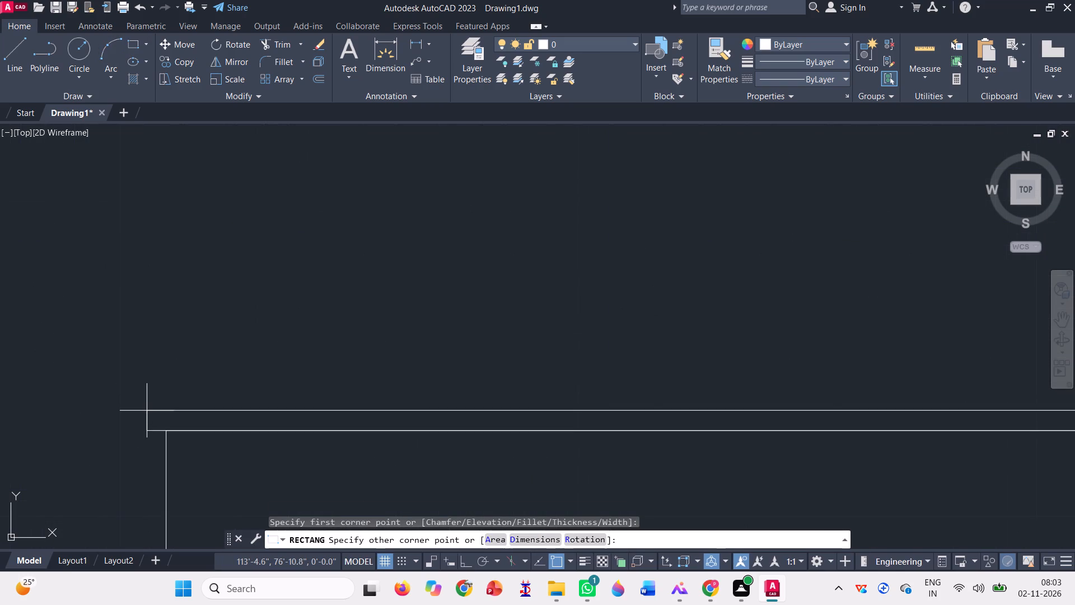
scroll(172, 392, down, 9)
scroll(167, 397, up, 3)
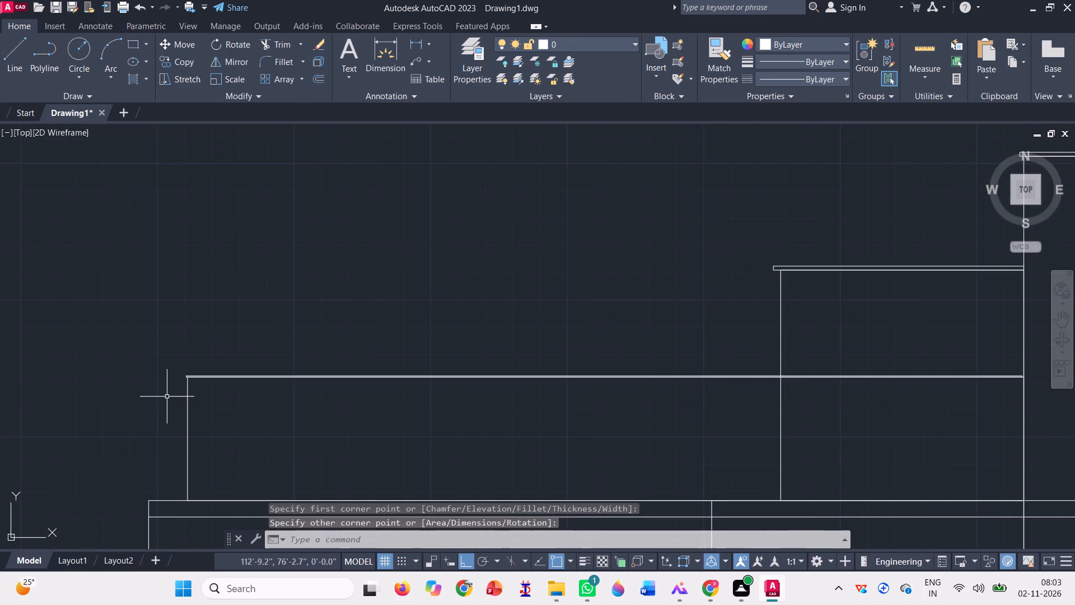
With Ortho off, draw a sloping line from the new slab's upper west corner down to the ledge below, inside the low block.
click(17, 54)
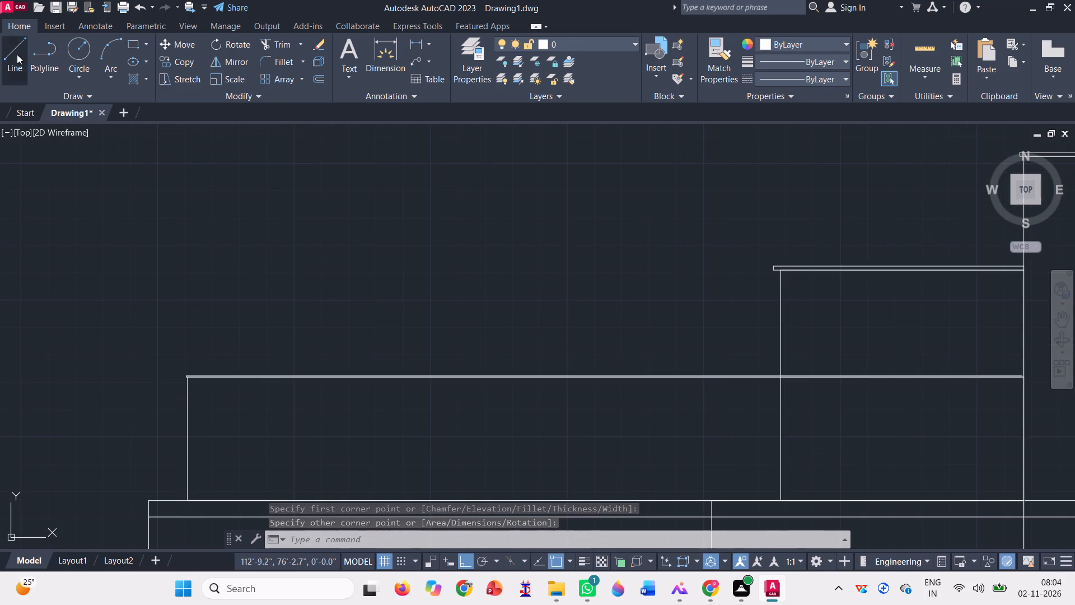
scroll(185, 370, up, 2)
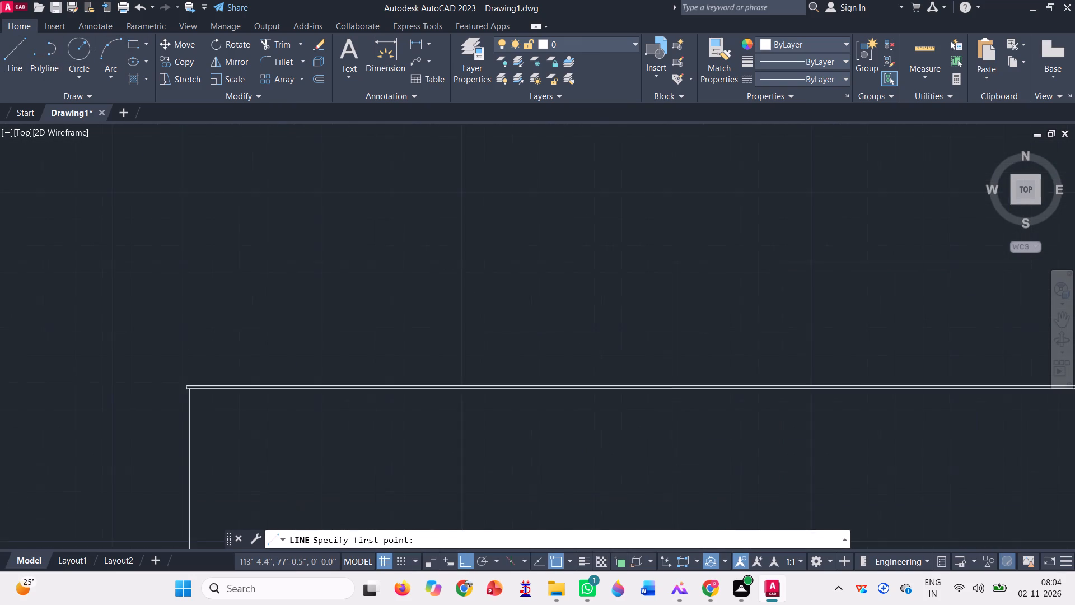
scroll(185, 370, up, 1)
click(186, 392)
scroll(209, 426, down, 5)
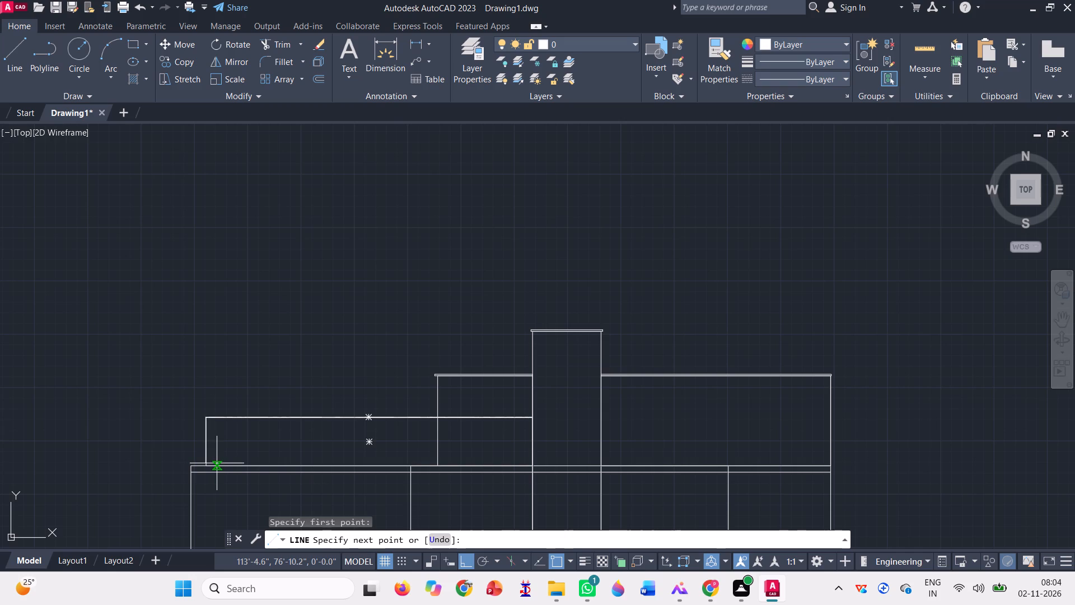
key(F8)
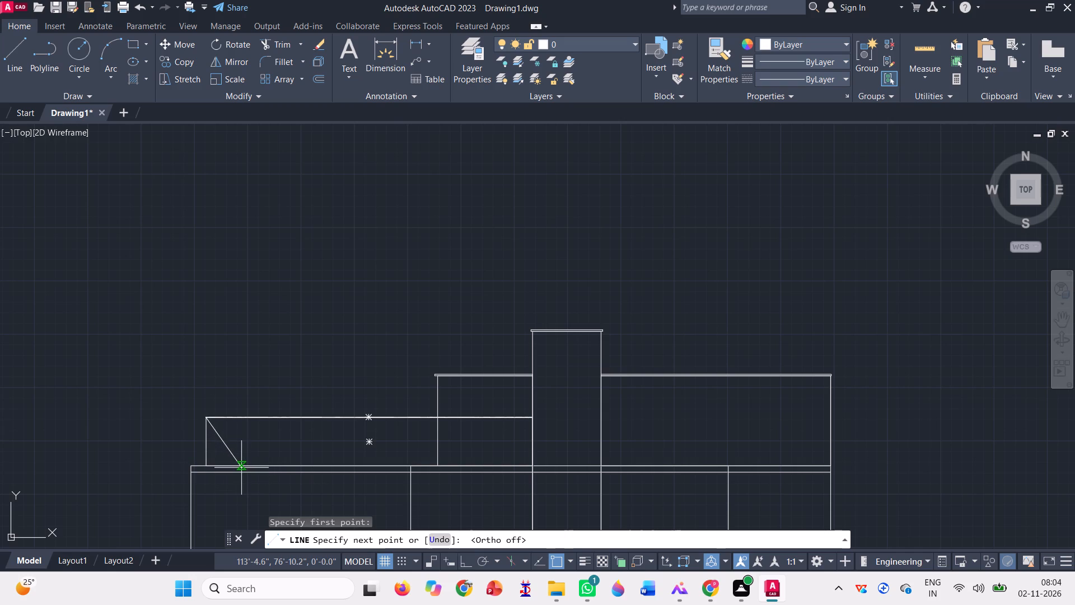
click(241, 468)
key(space)
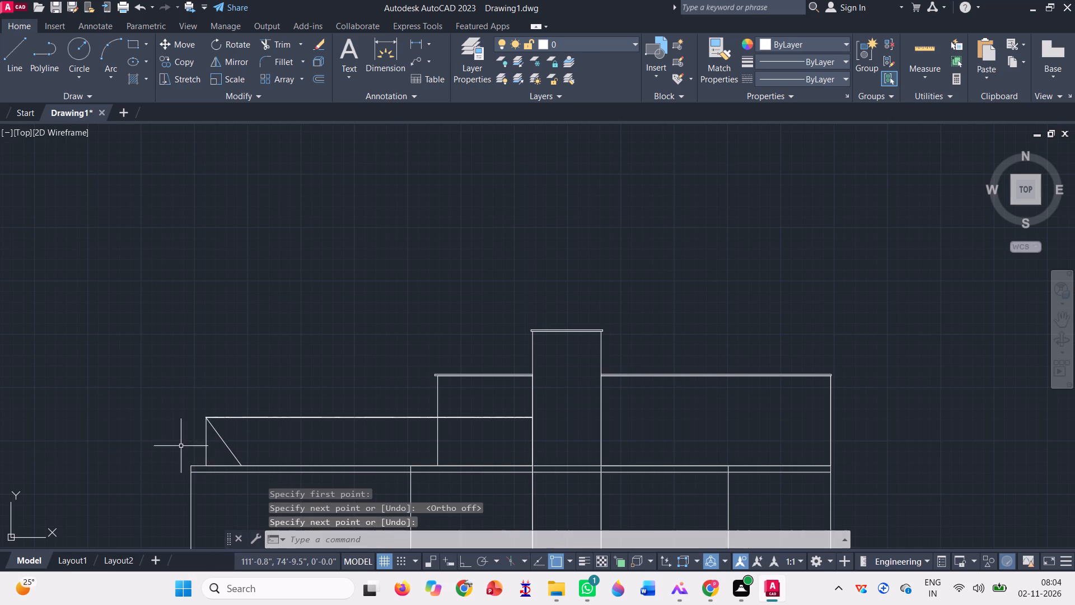
Copy the low west block's thin slab a short distance west so the copy extends past the original's end.
click(133, 45)
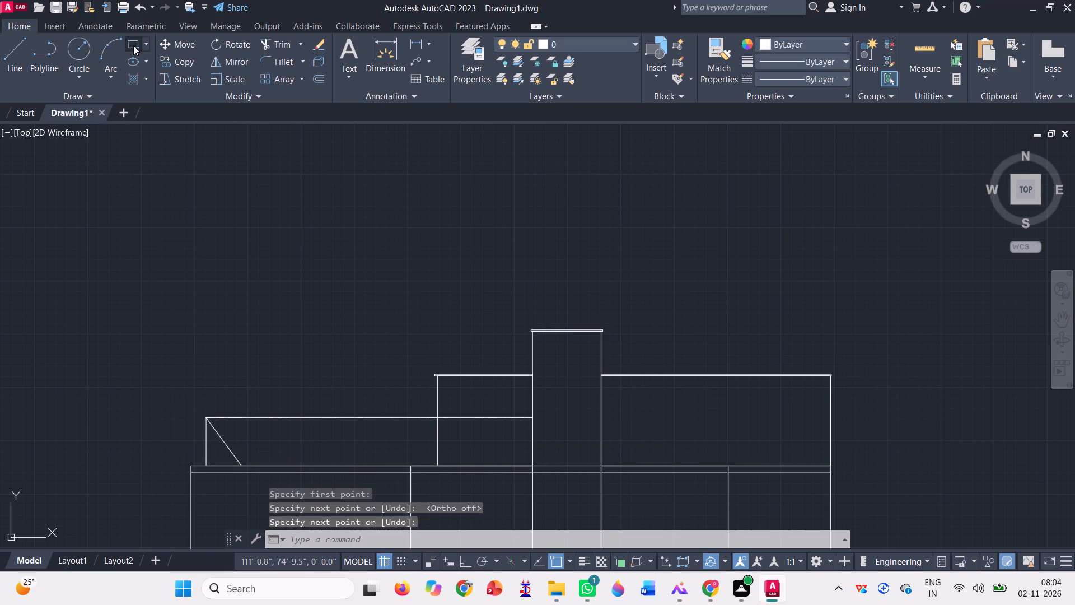
key(Escape)
scroll(232, 420, up, 1)
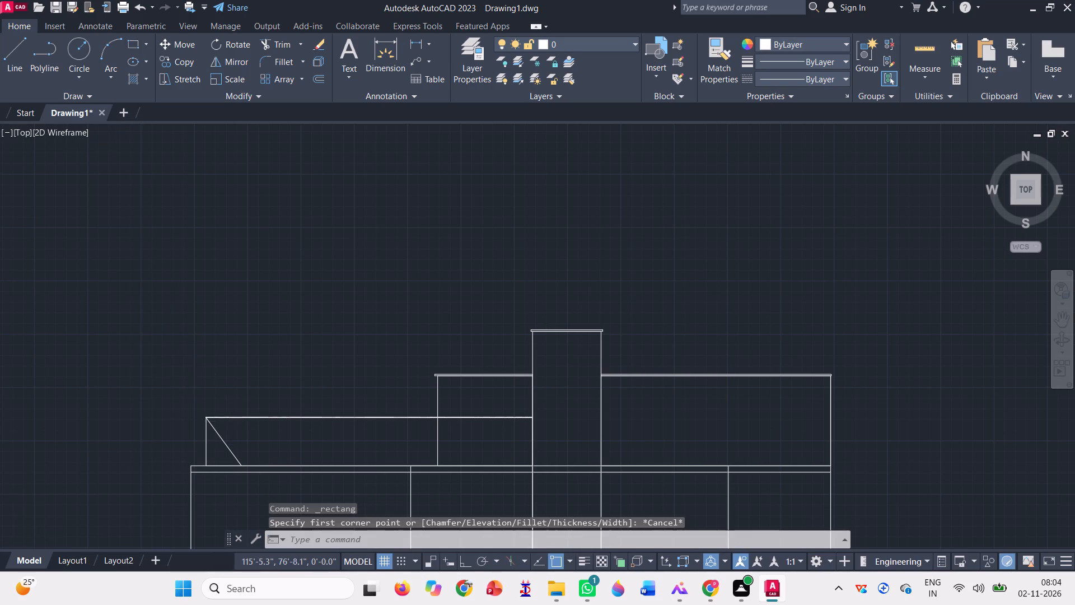
scroll(232, 420, up, 3)
scroll(77, 414, up, 3)
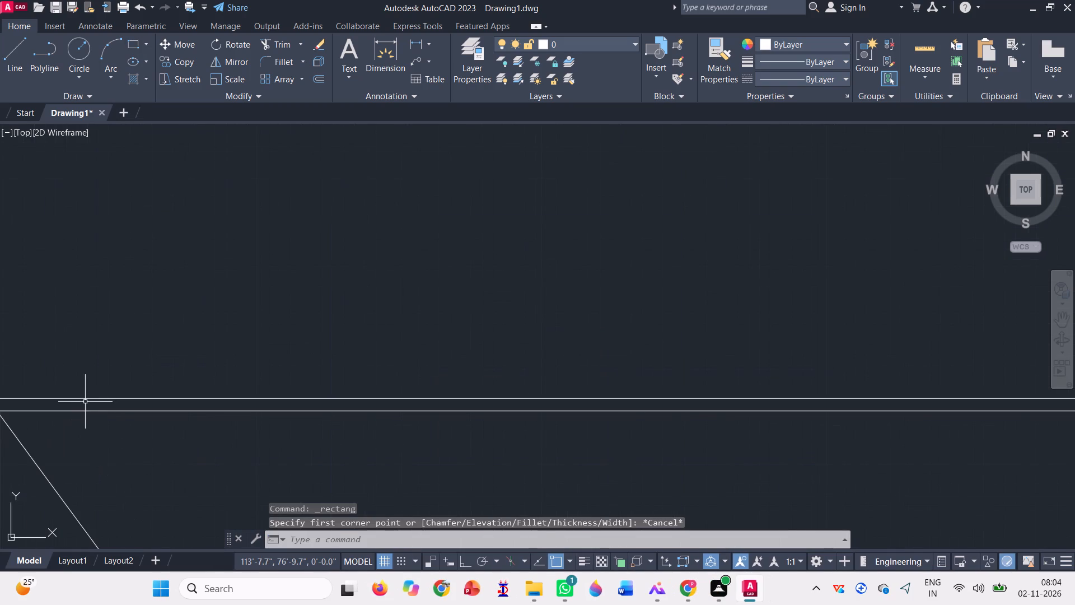
click(88, 406)
click(83, 341)
scroll(192, 398, down, 3)
text(co)
key(space)
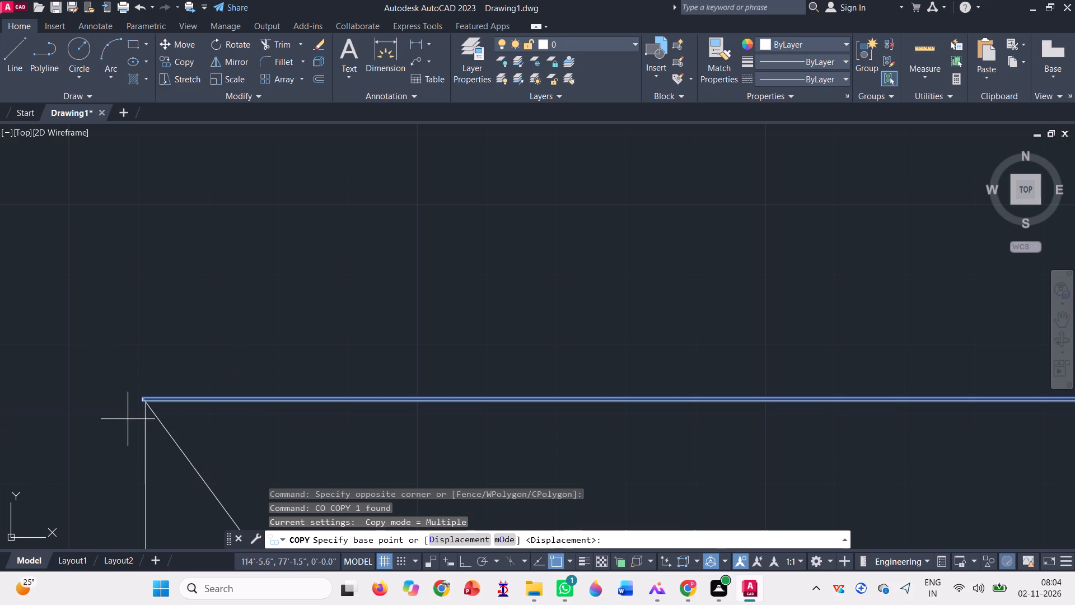
scroll(148, 399, up, 5)
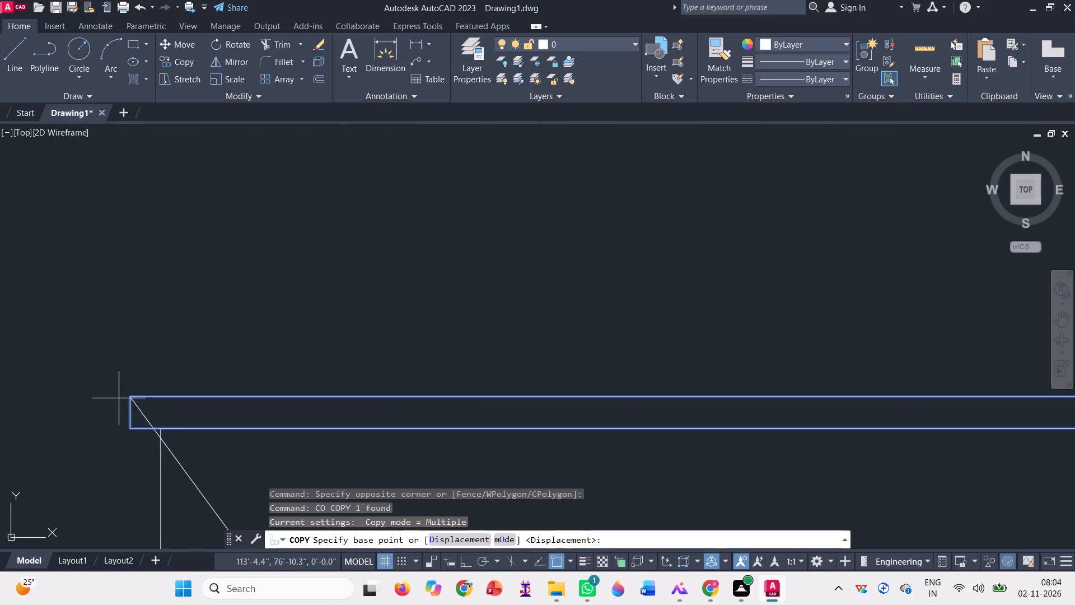
scroll(119, 398, up, 2)
click(302, 399)
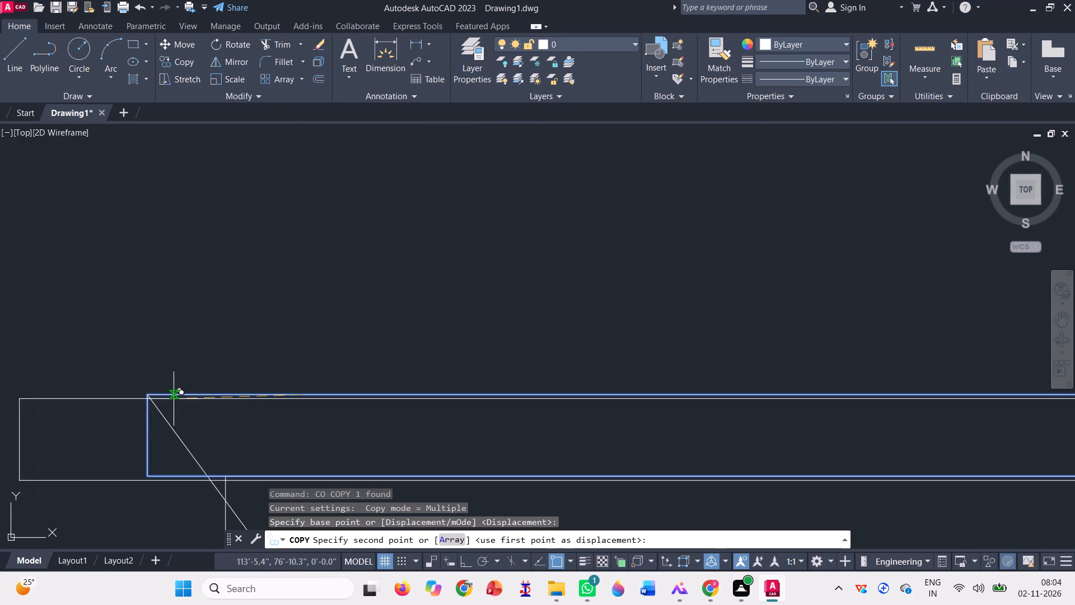
click(147, 397)
scroll(320, 342, down, 4)
key(space)
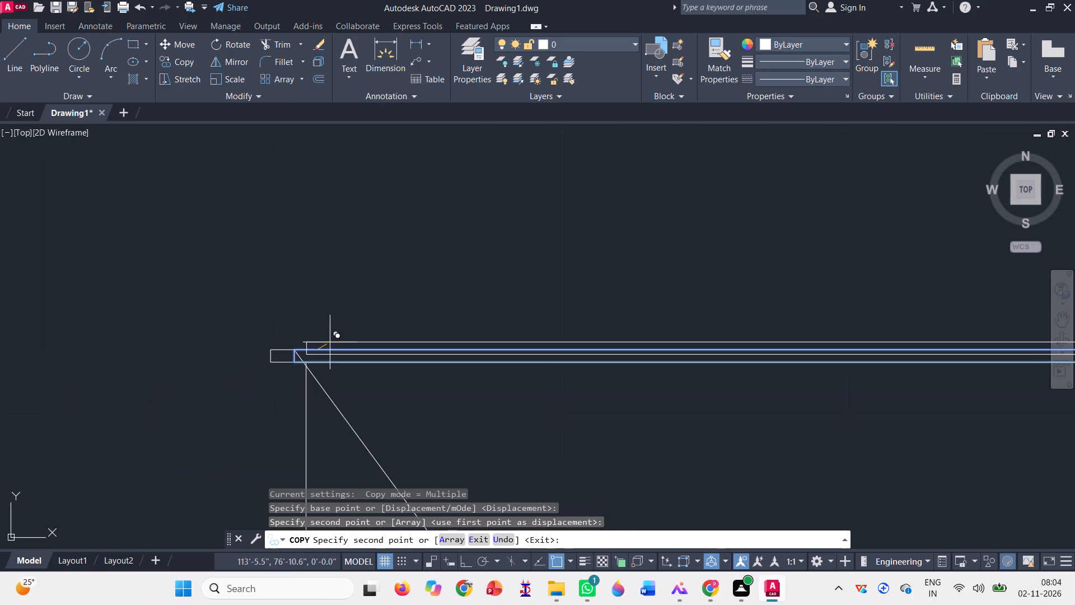
Rotate the copied slab about the original slab's upper west corner to run down along the sloping line.
click(247, 38)
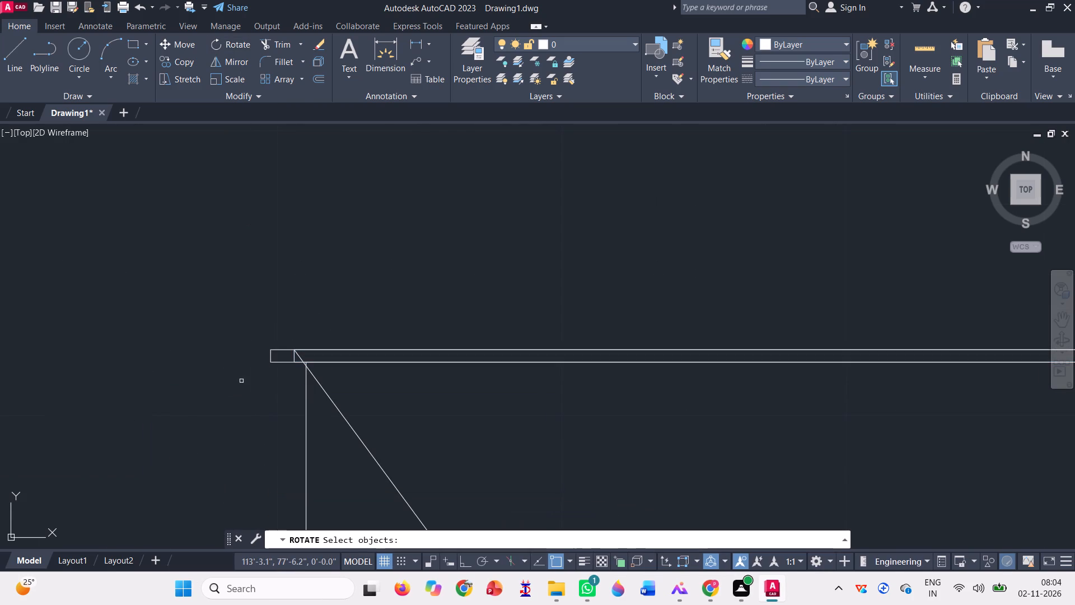
click(267, 392)
click(263, 309)
click(282, 376)
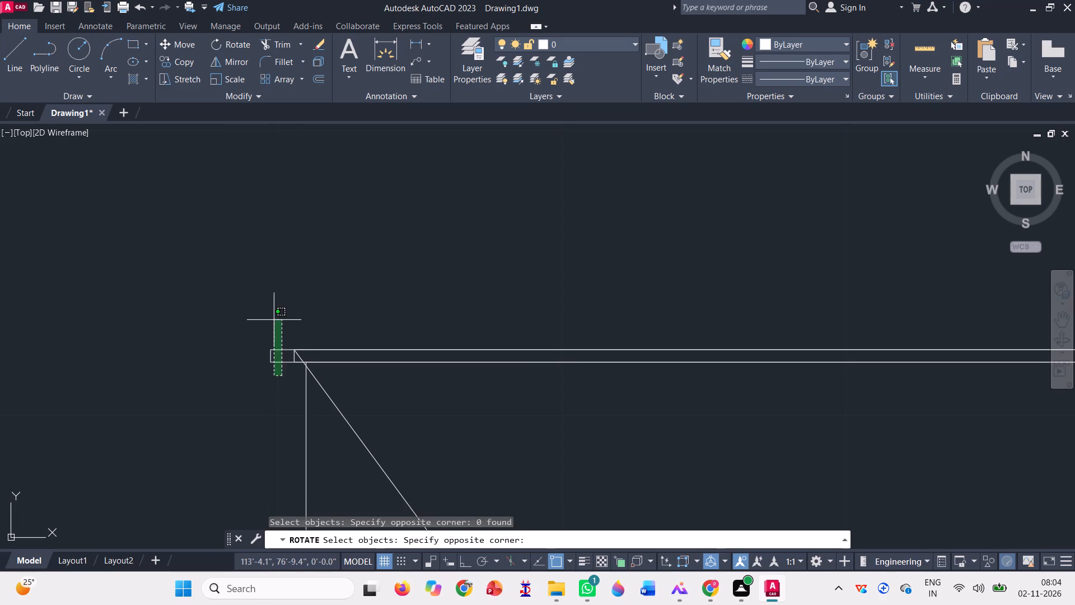
click(274, 318)
scroll(275, 337, down, 2)
key(space)
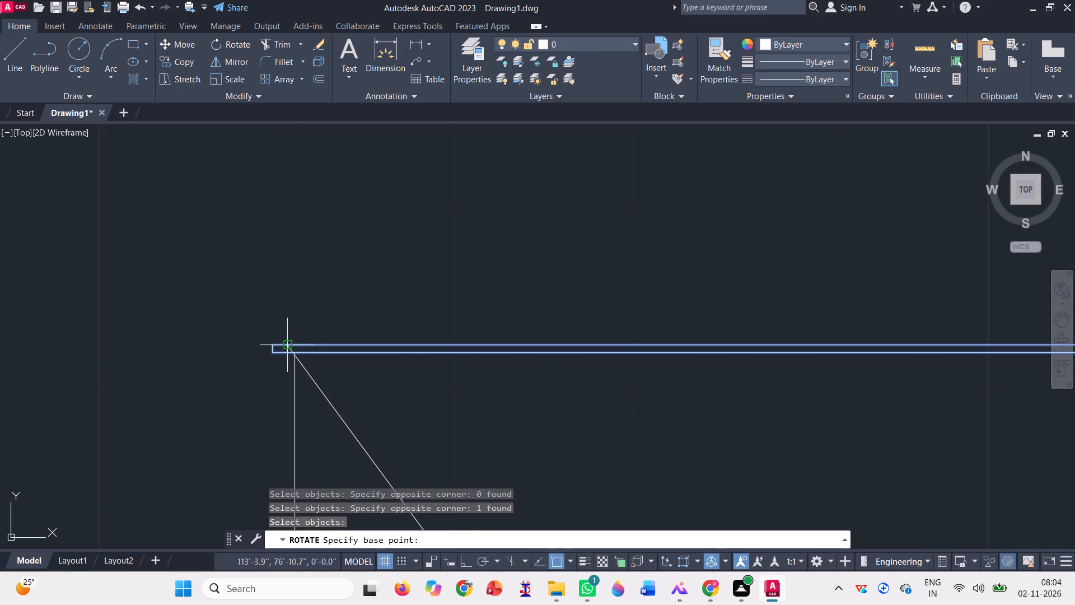
click(290, 342)
scroll(403, 458, down, 2)
scroll(406, 402, down, 2)
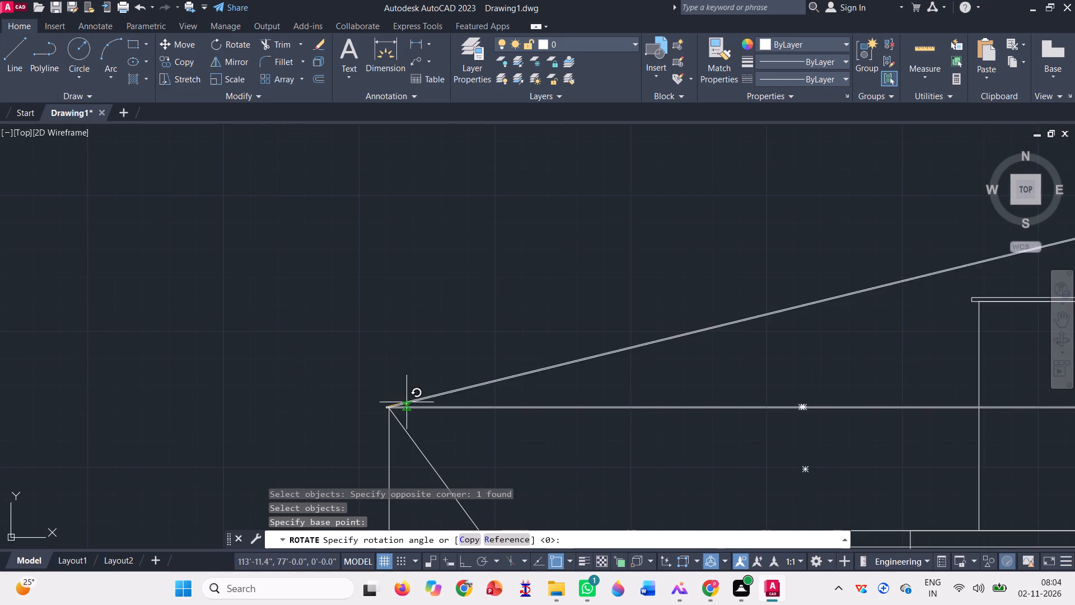
scroll(380, 412, down, 2)
scroll(418, 471, up, 3)
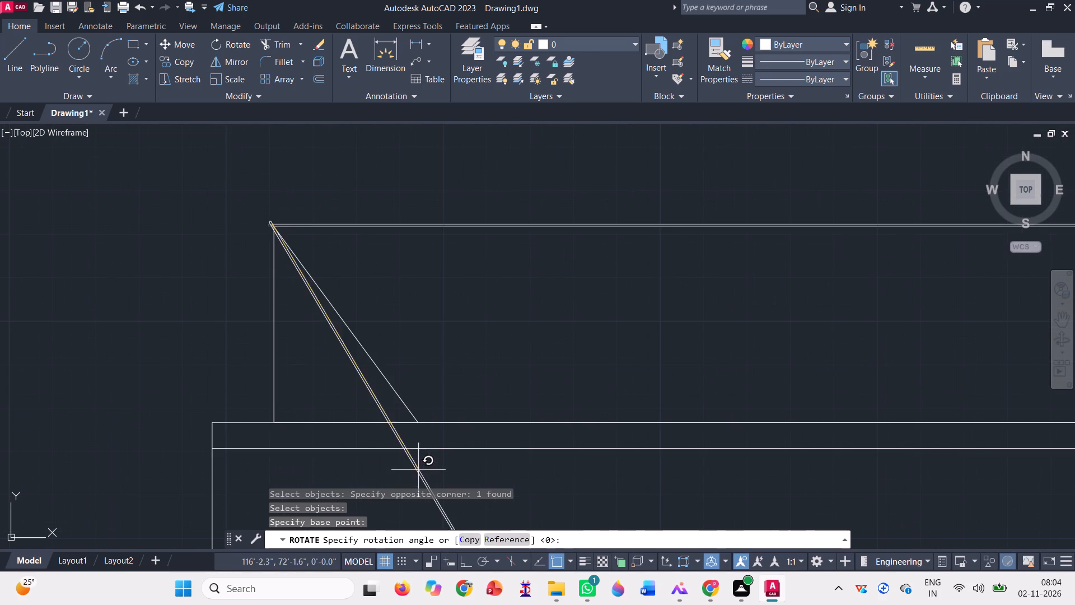
scroll(420, 423, up, 4)
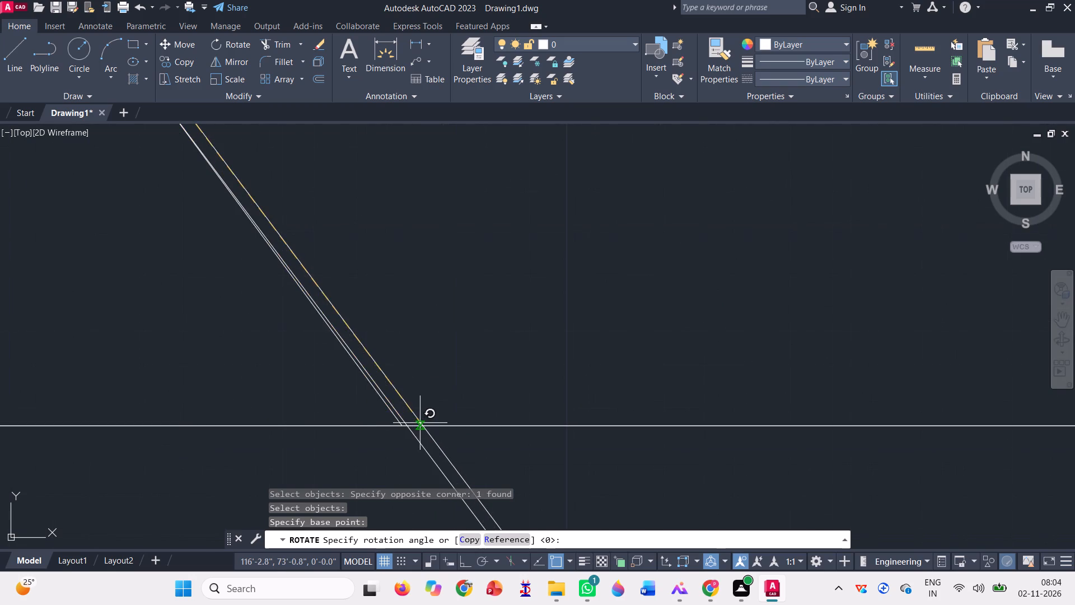
click(404, 426)
scroll(408, 439, down, 6)
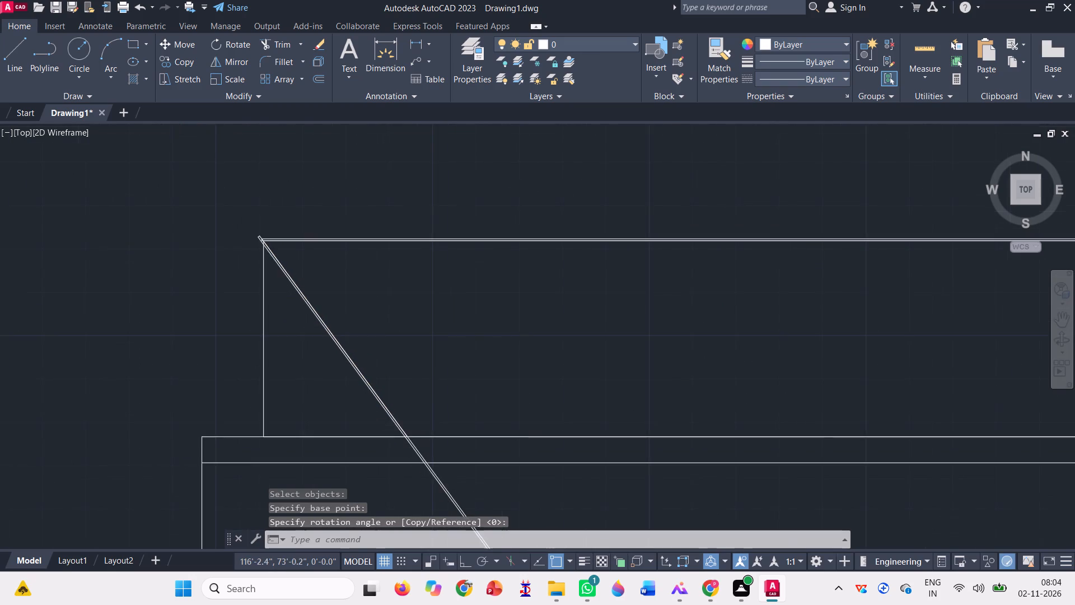
key(space)
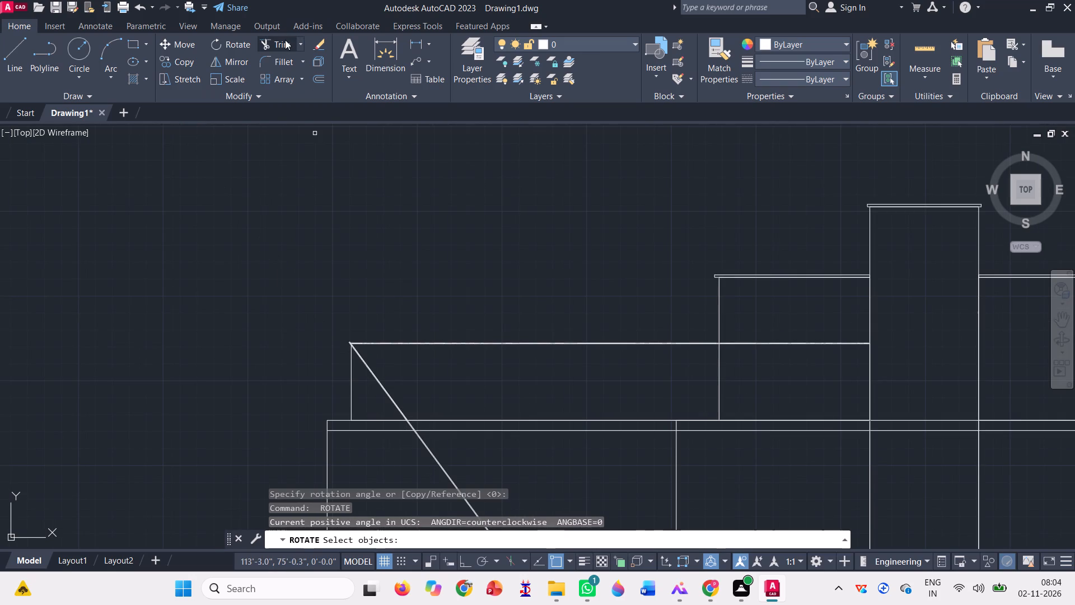
Trim off the parts of the sloping slab's lines that run below the ledge's top line.
key(Escape)
click(285, 40)
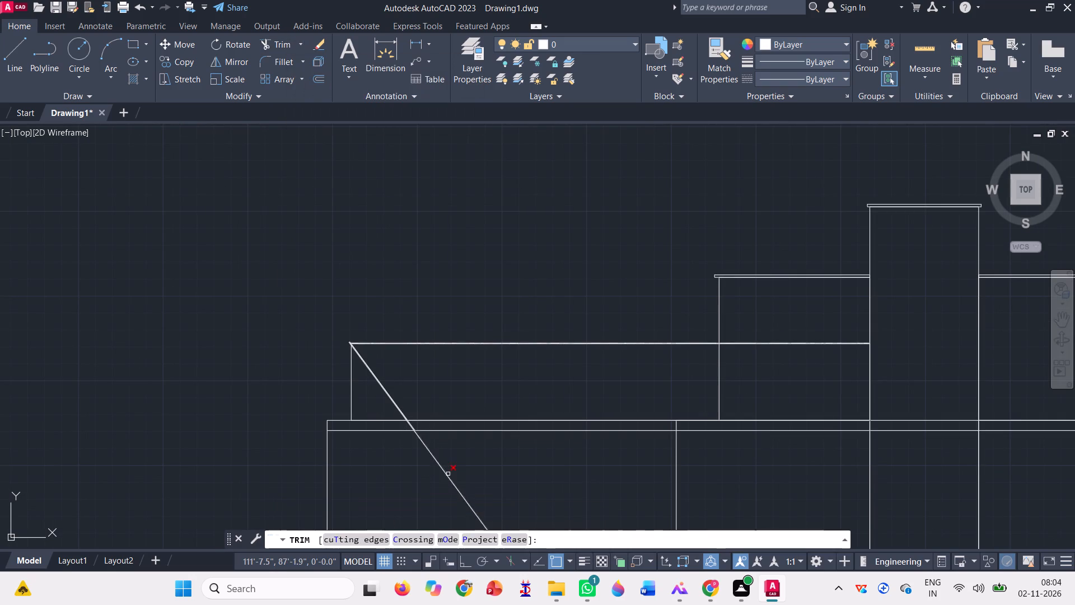
click(448, 478)
click(466, 457)
click(364, 482)
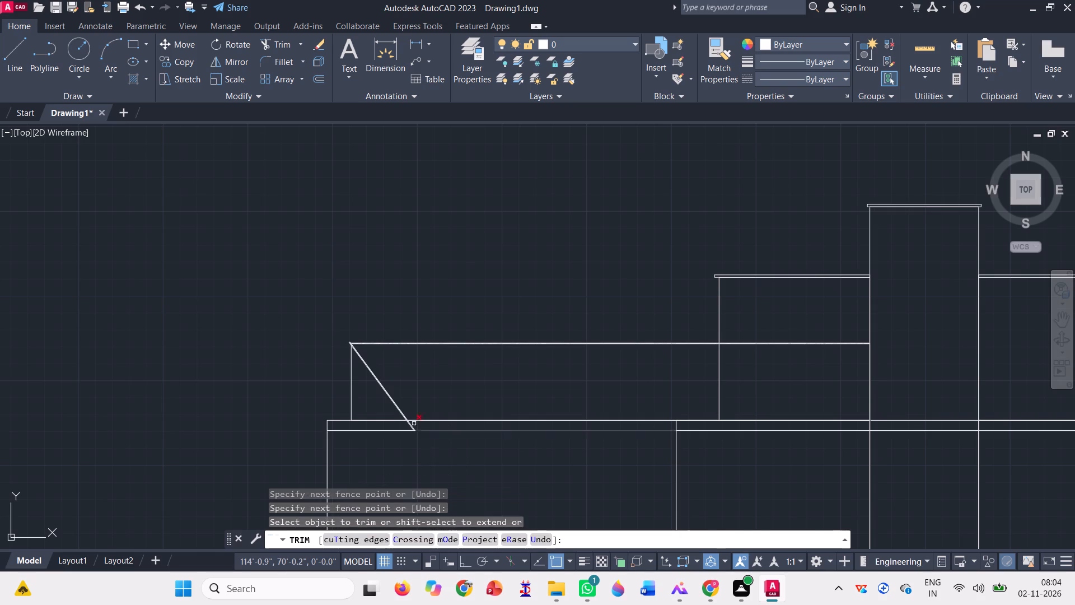
scroll(394, 417, up, 4)
click(479, 476)
click(536, 464)
scroll(444, 417, down, 6)
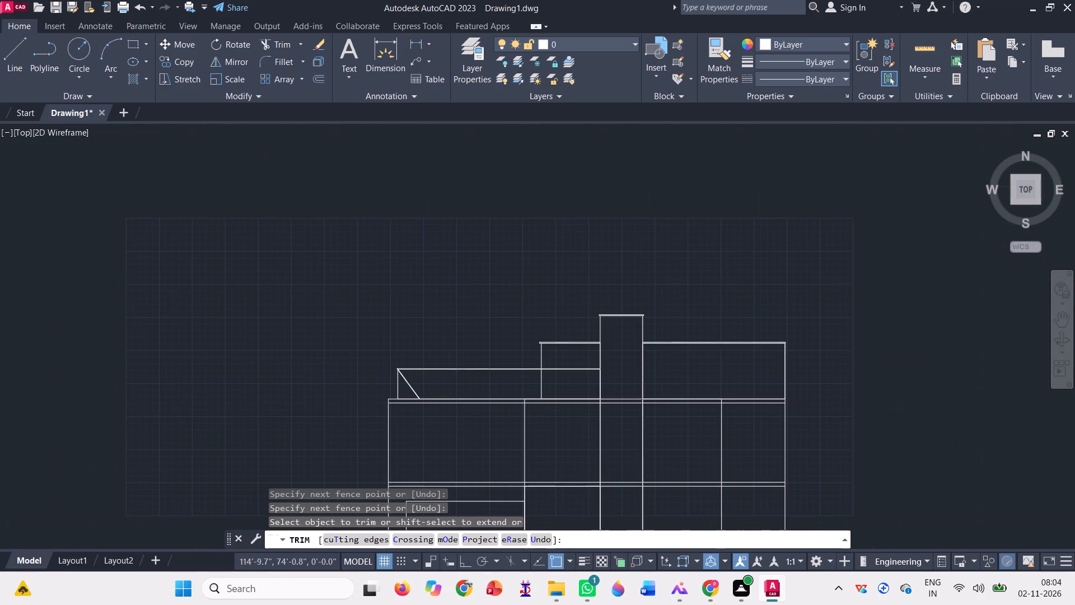
Trim the sloping slab's upper end, removing the parts beyond the low block's west wall and inside the horizontal slab.
scroll(402, 364, up, 4)
scroll(358, 387, up, 5)
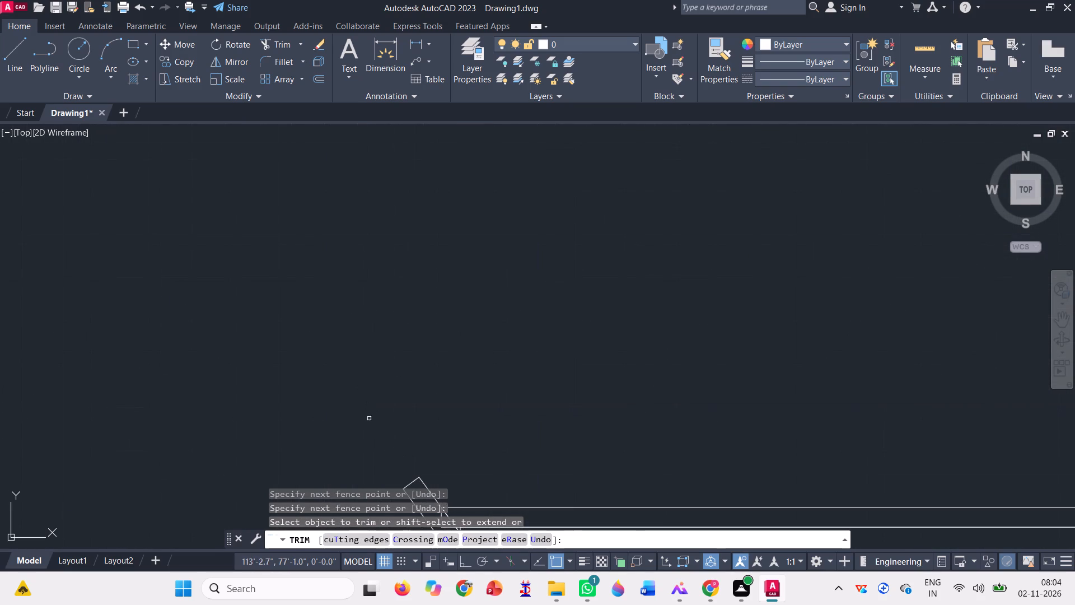
scroll(375, 400, down, 3)
scroll(413, 459, up, 4)
click(231, 282)
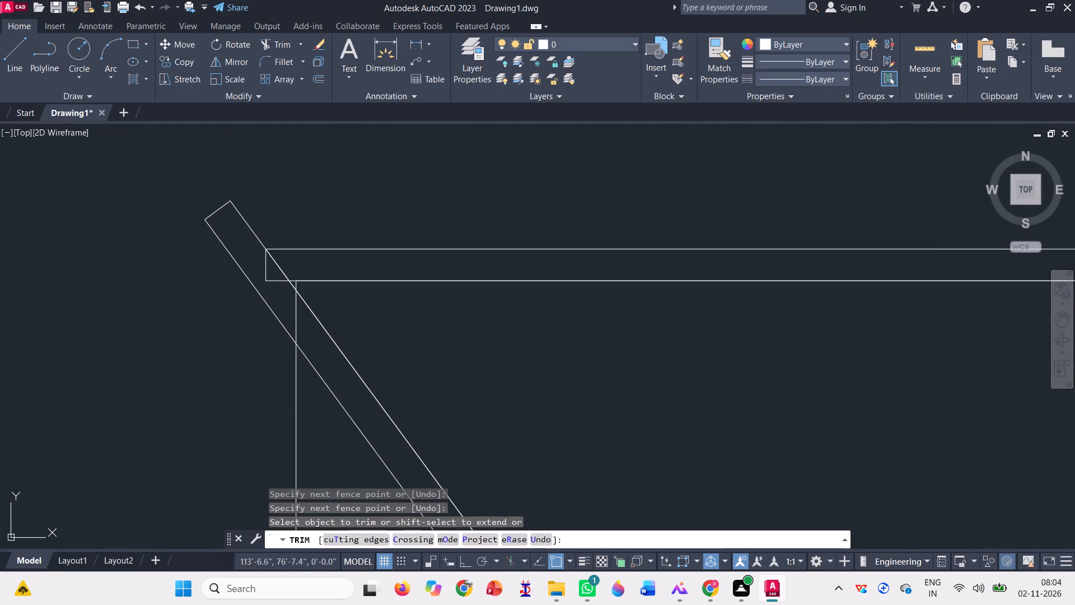
click(272, 200)
click(218, 212)
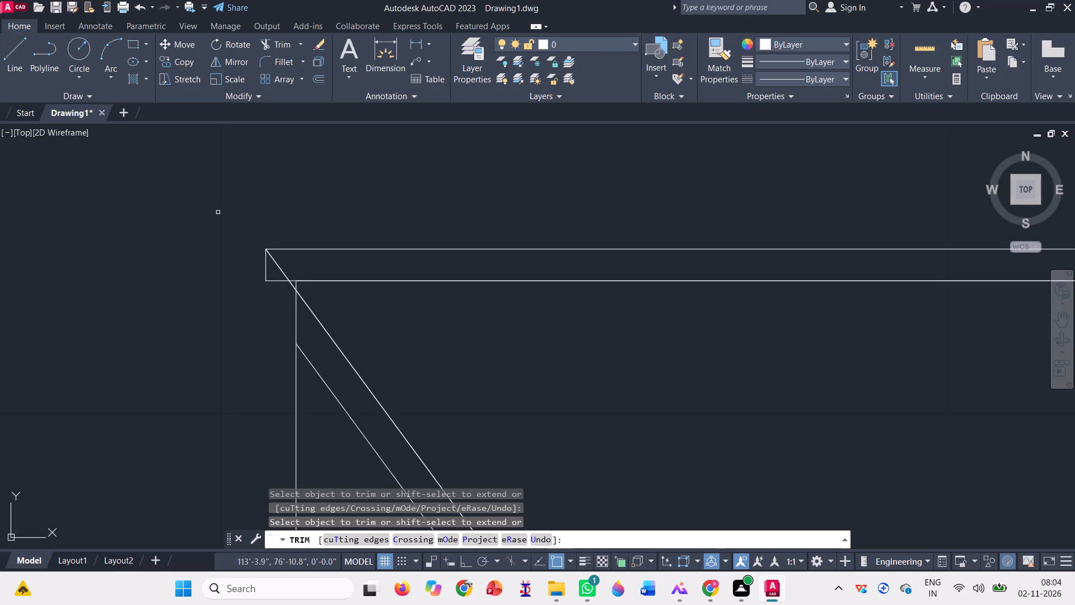
click(282, 271)
click(278, 269)
key(Escape)
Move the sloping lines so the lower line's upper end meets the horizontal slab's lower west corner.
click(347, 331)
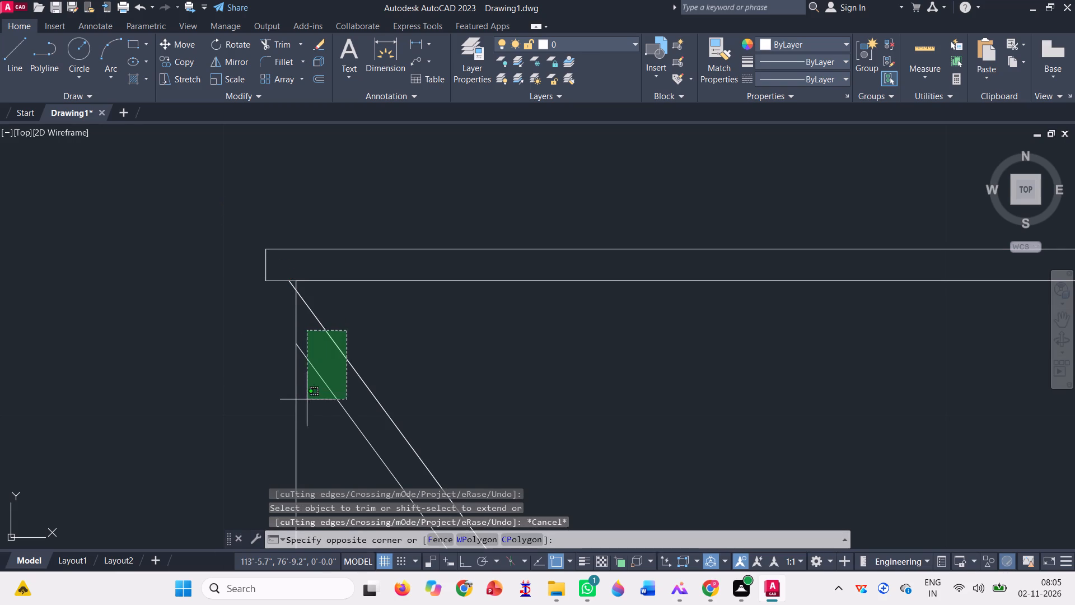
click(307, 401)
text(m)
key(space)
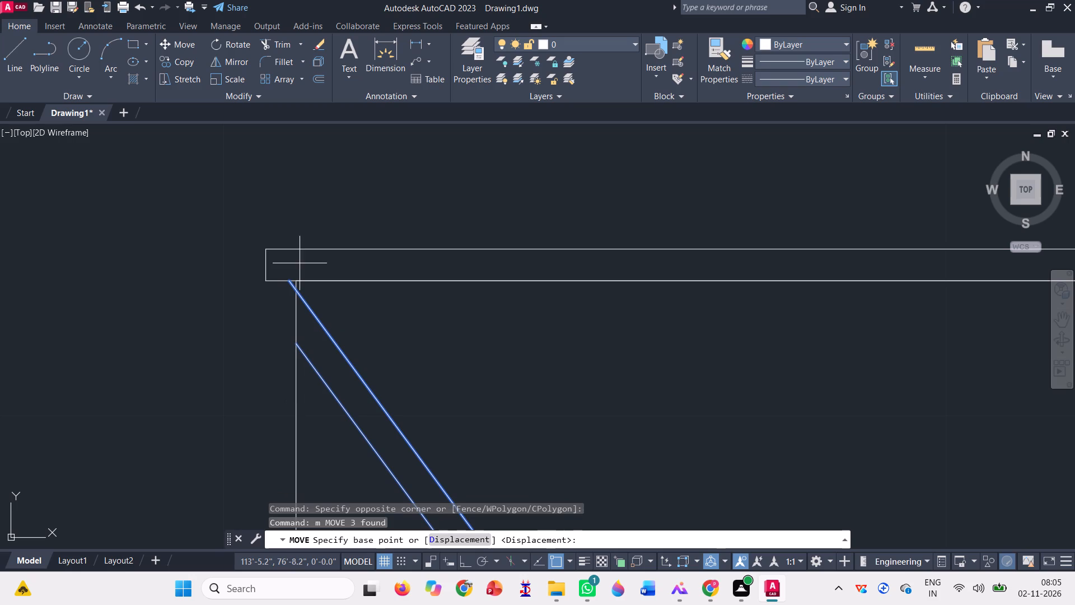
scroll(296, 272, up, 3)
scroll(297, 282, down, 3)
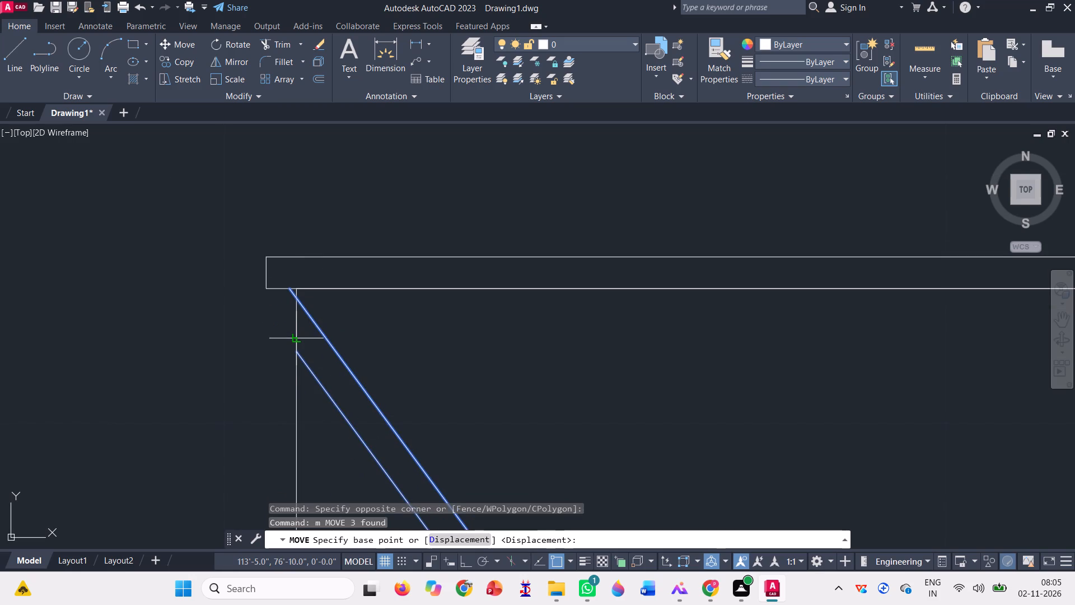
click(298, 351)
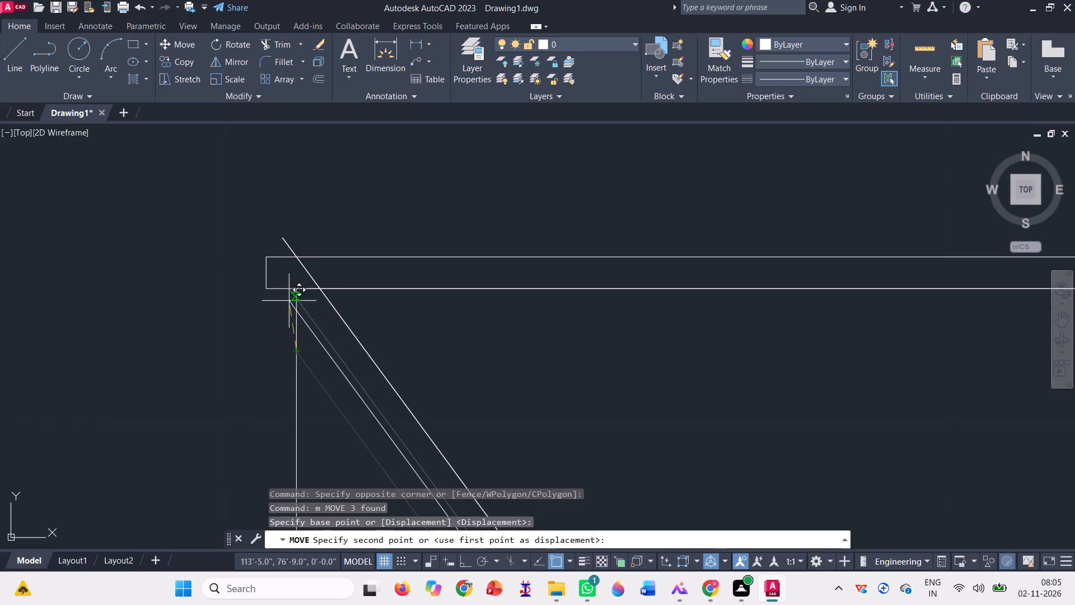
click(267, 287)
Trim the upper sloping line's end that projects above the horizontal slab's top edge.
scroll(299, 331, down, 4)
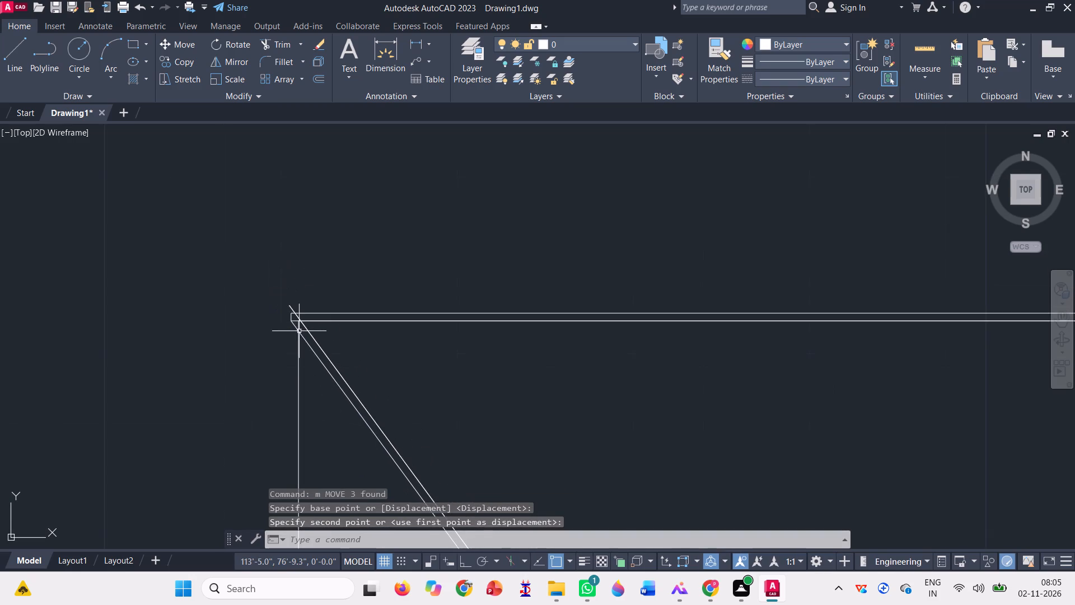
scroll(299, 326, down, 4)
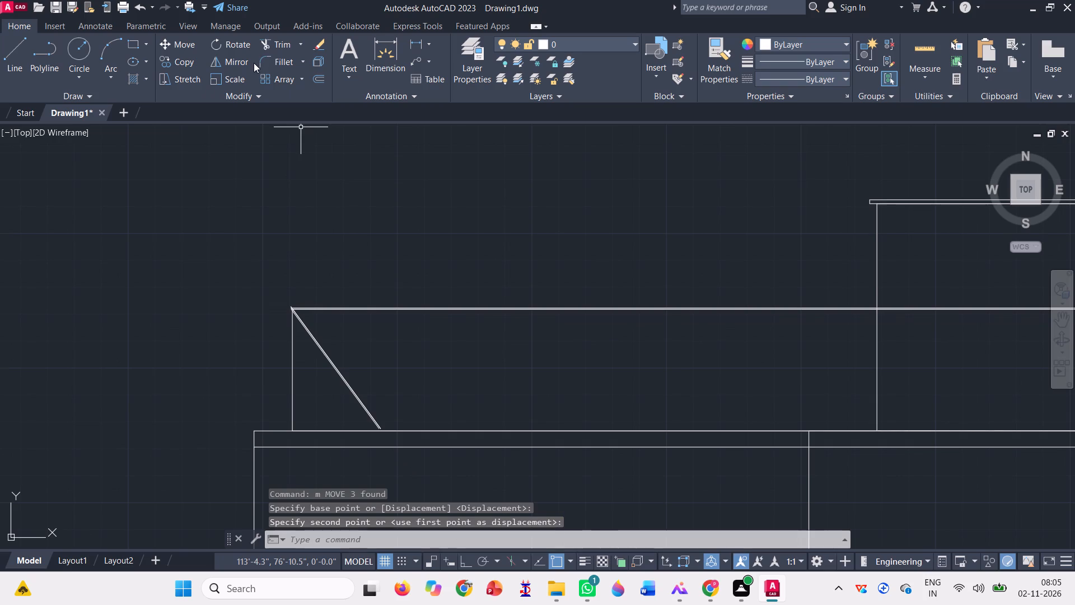
click(267, 40)
scroll(288, 307, up, 6)
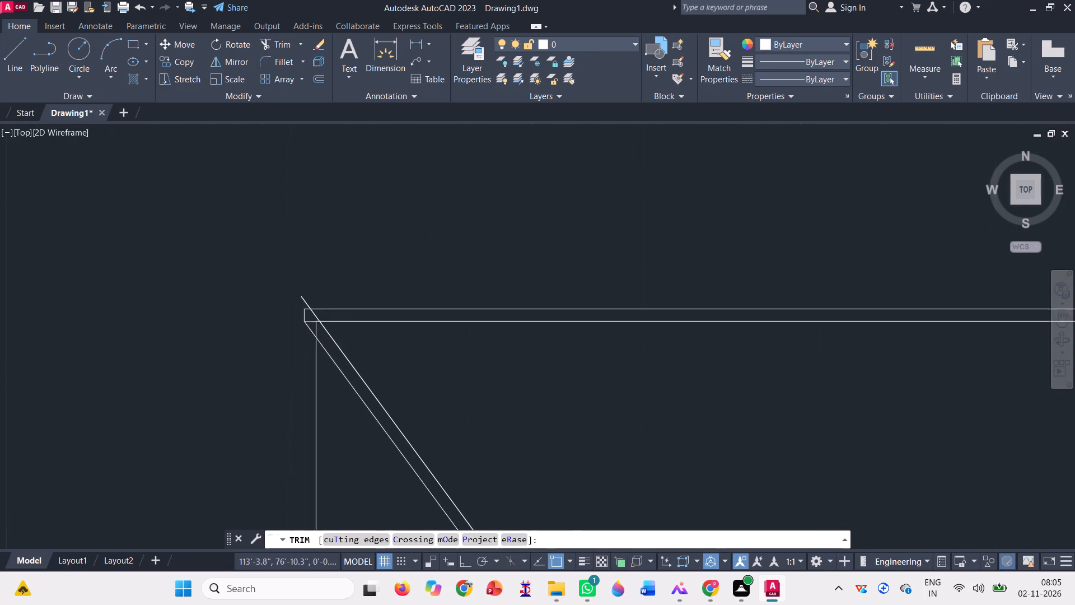
scroll(296, 302, up, 2)
click(316, 309)
click(362, 271)
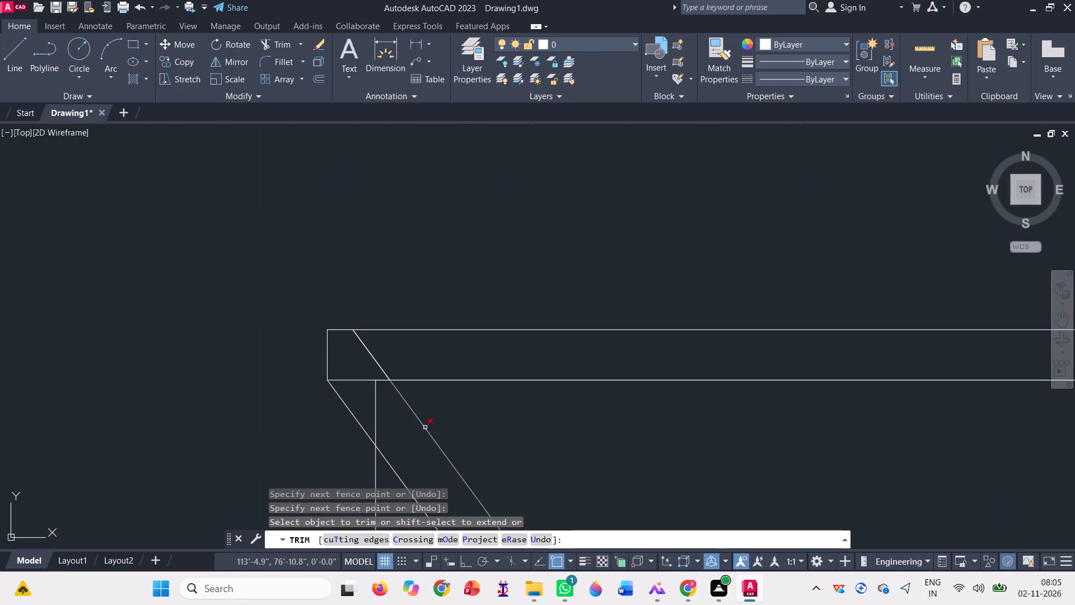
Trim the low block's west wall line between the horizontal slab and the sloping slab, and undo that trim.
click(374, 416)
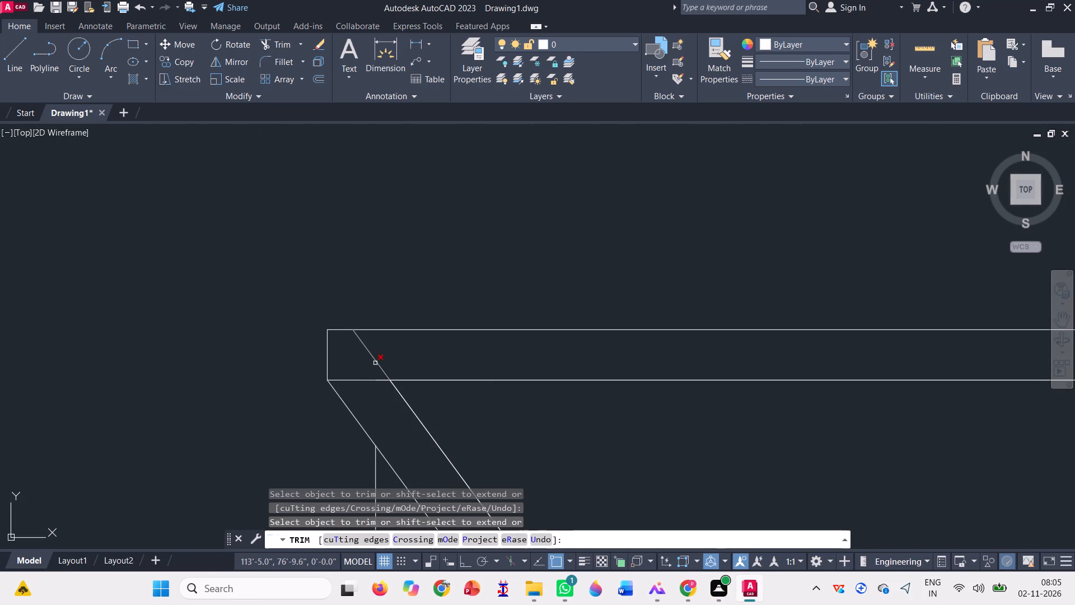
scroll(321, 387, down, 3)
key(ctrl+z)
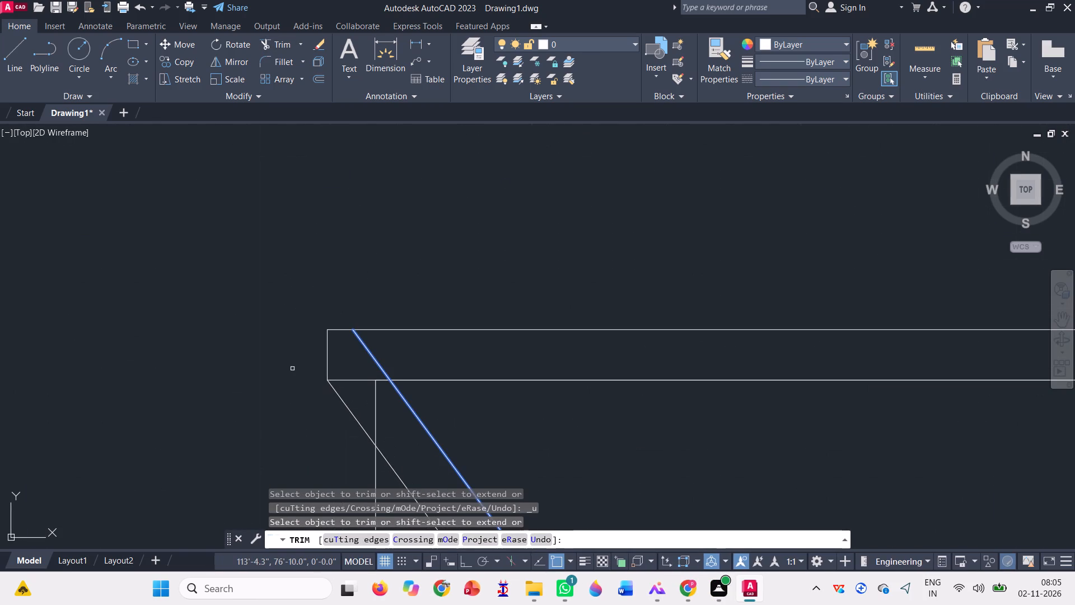
Trim the remaining sloping line segment inside the horizontal slab's thickness.
click(371, 362)
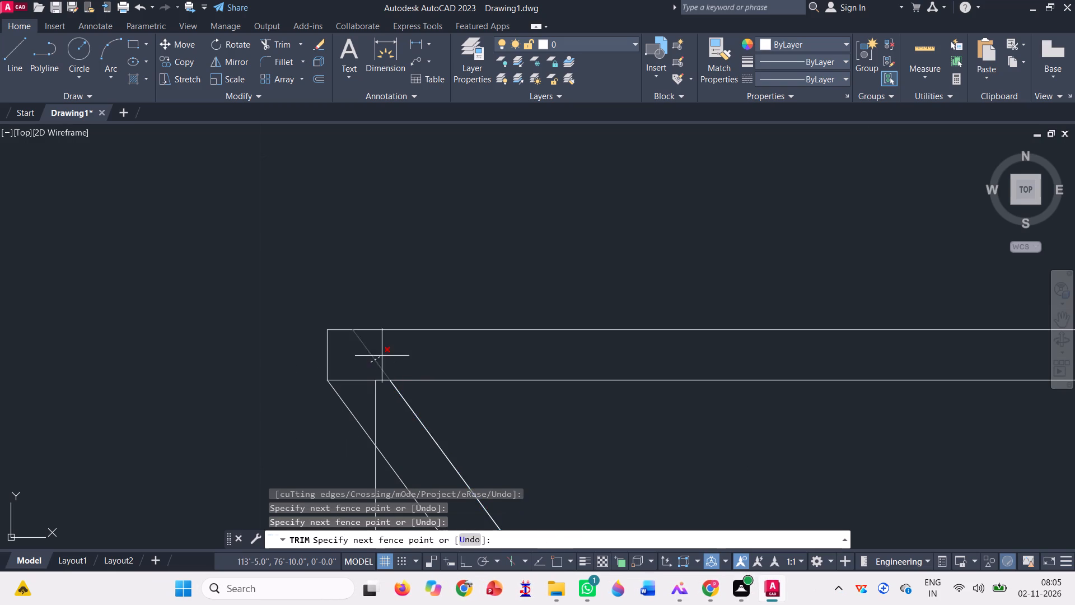
click(382, 355)
Extend the sloping slab's lines at their lower ends to the ledge's top line.
scroll(244, 334, down, 8)
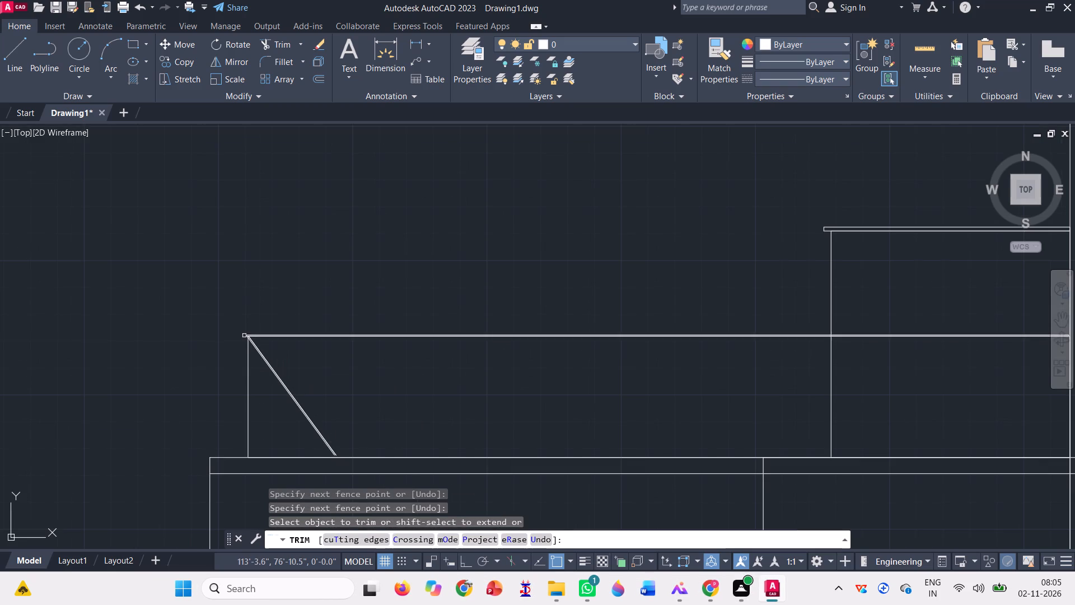
click(299, 37)
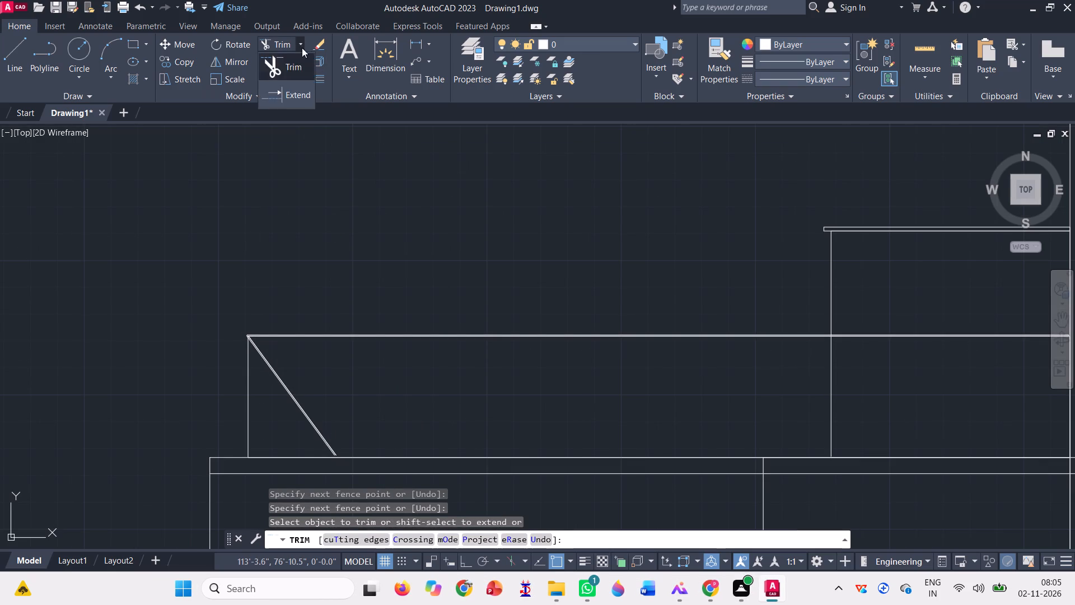
click(306, 105)
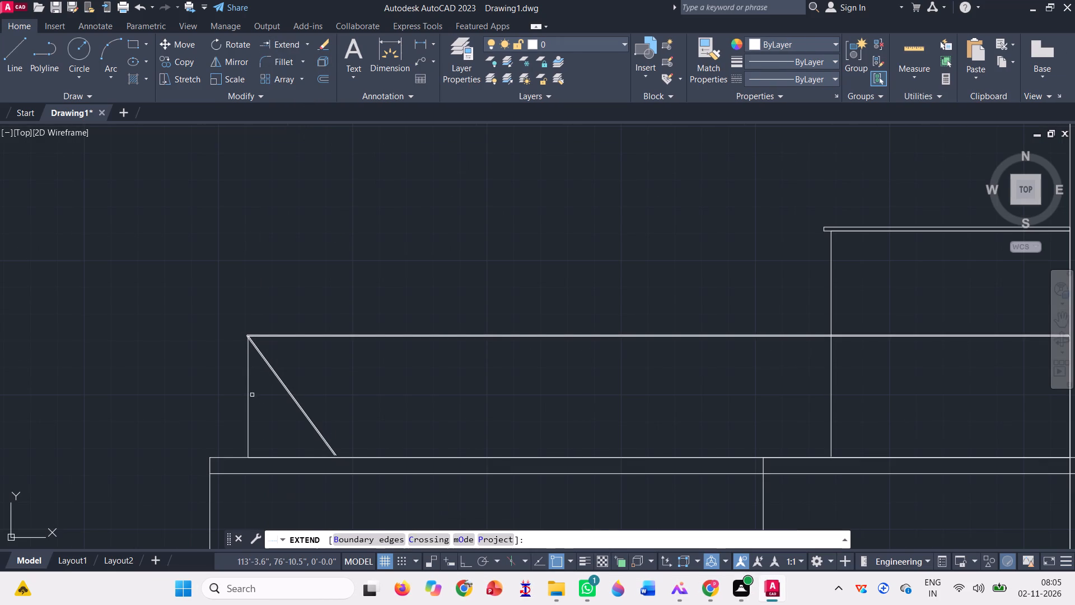
click(274, 420)
click(334, 393)
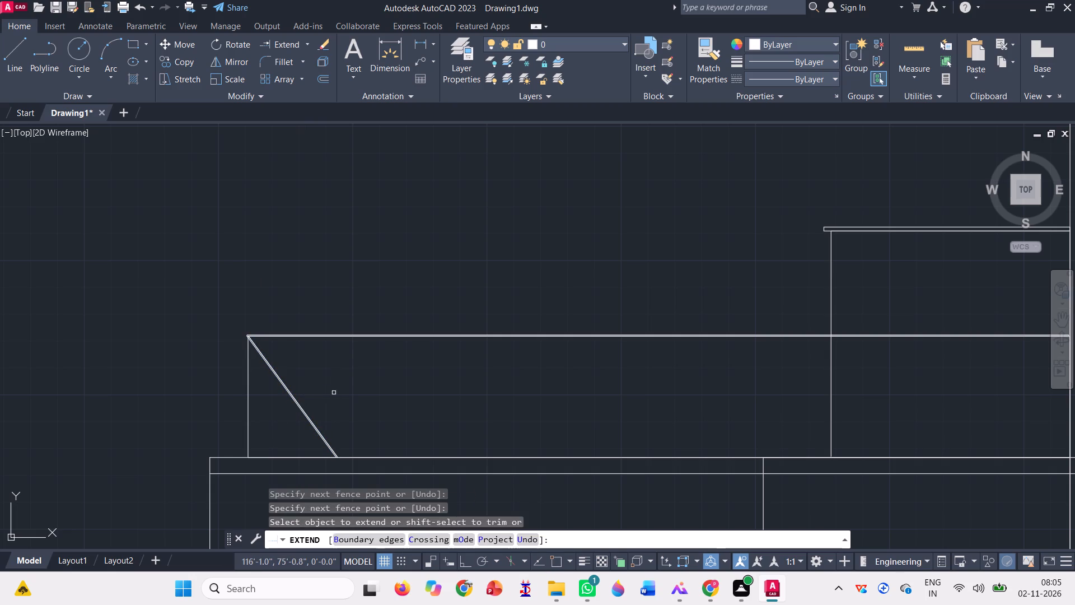
scroll(243, 337, up, 5)
key(Escape)
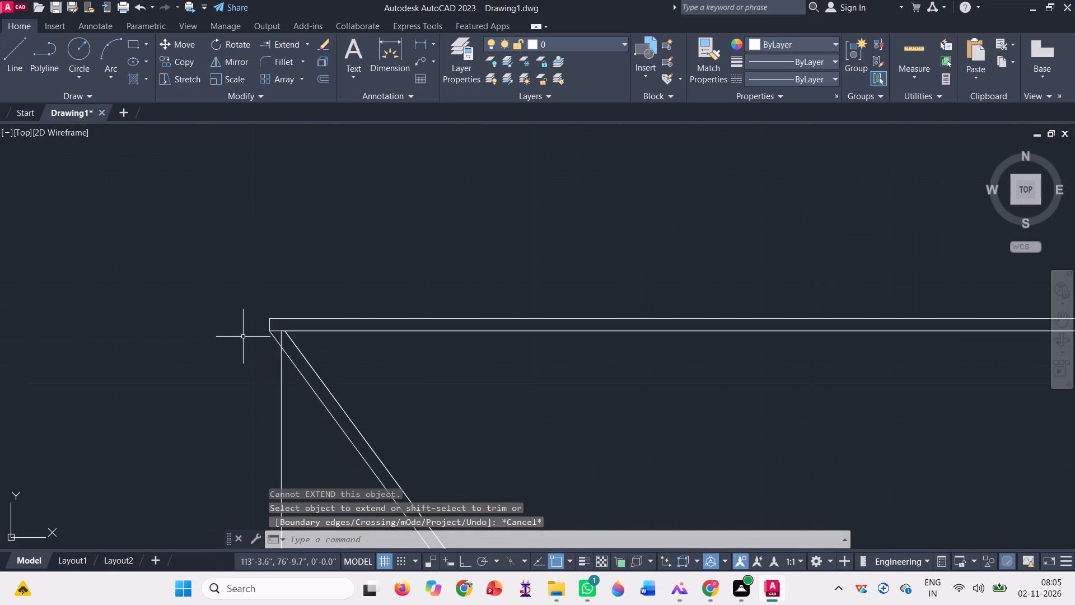
Draw a narrow vertical rectangle from the low block's west wall foot on the ledge to the slab's lower west corner.
scroll(243, 337, down, 7)
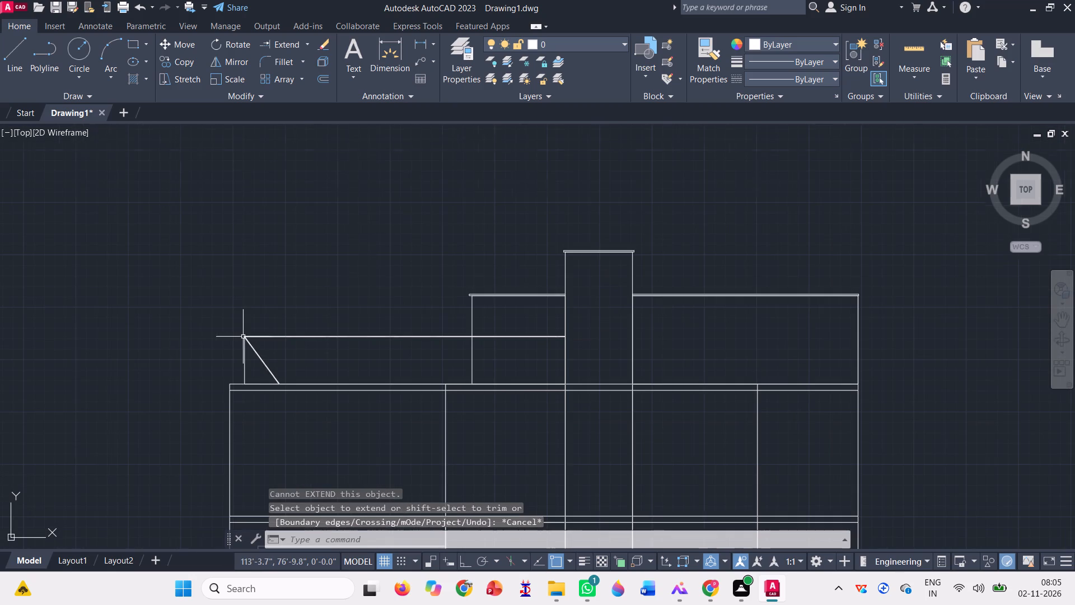
scroll(243, 337, up, 6)
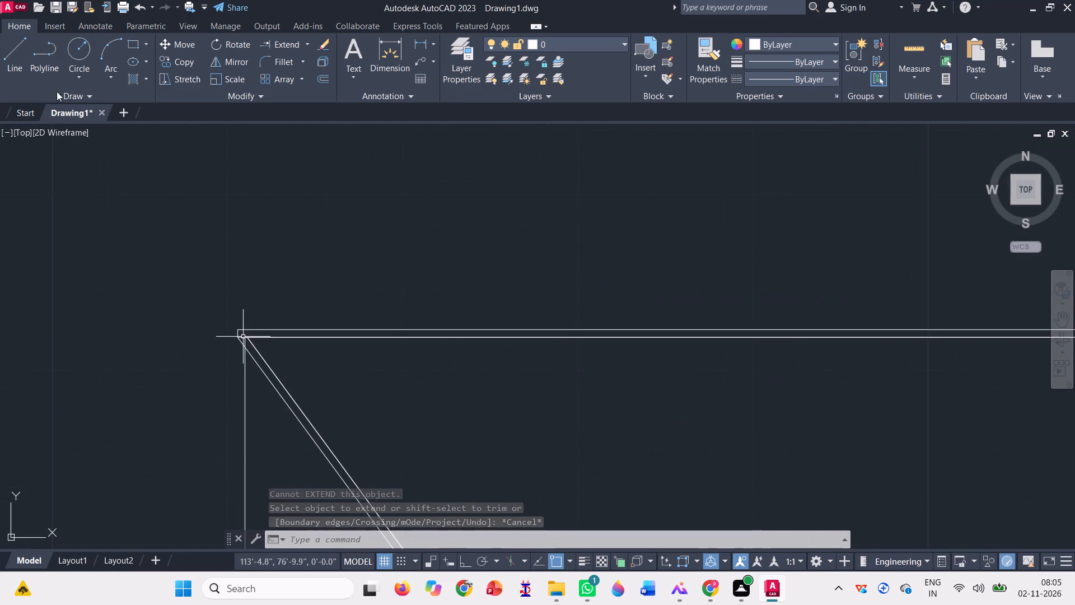
click(134, 46)
scroll(319, 260, down, 2)
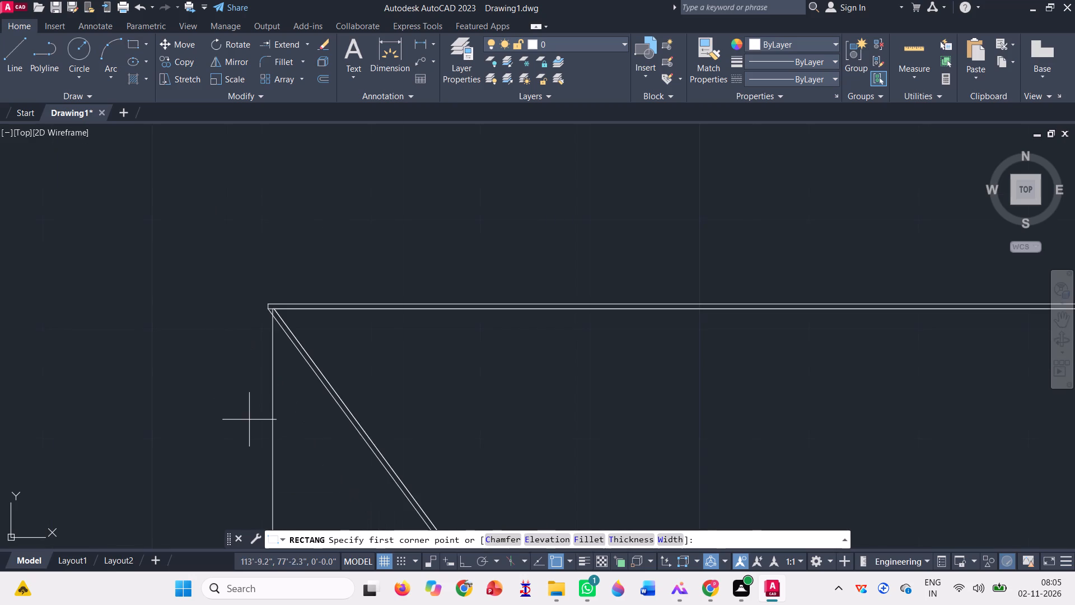
scroll(249, 420, down, 2)
scroll(249, 311, down, 2)
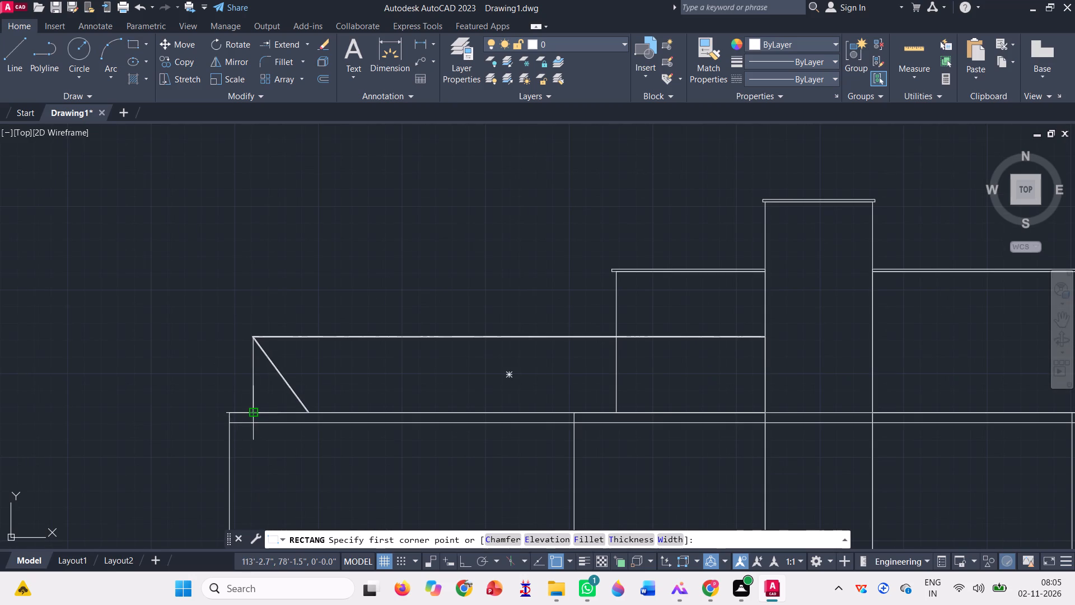
click(254, 411)
scroll(249, 321, up, 3)
scroll(256, 394, up, 4)
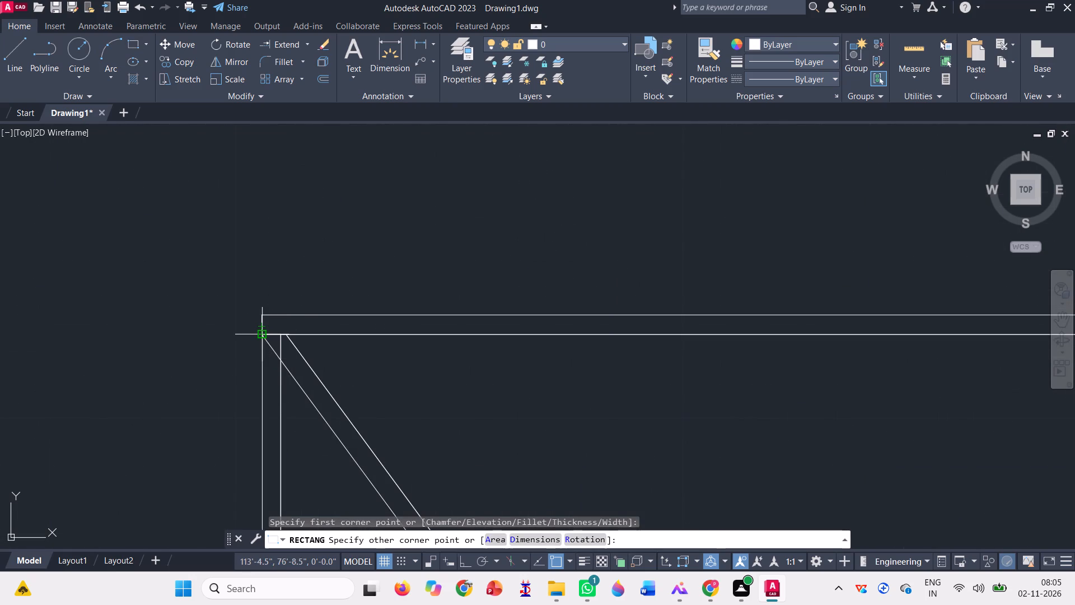
click(264, 334)
Draw a thin horizontal rectangle about 3'-10" by 3" across the east block's outer wall, just below its roof slab.
scroll(213, 326, down, 5)
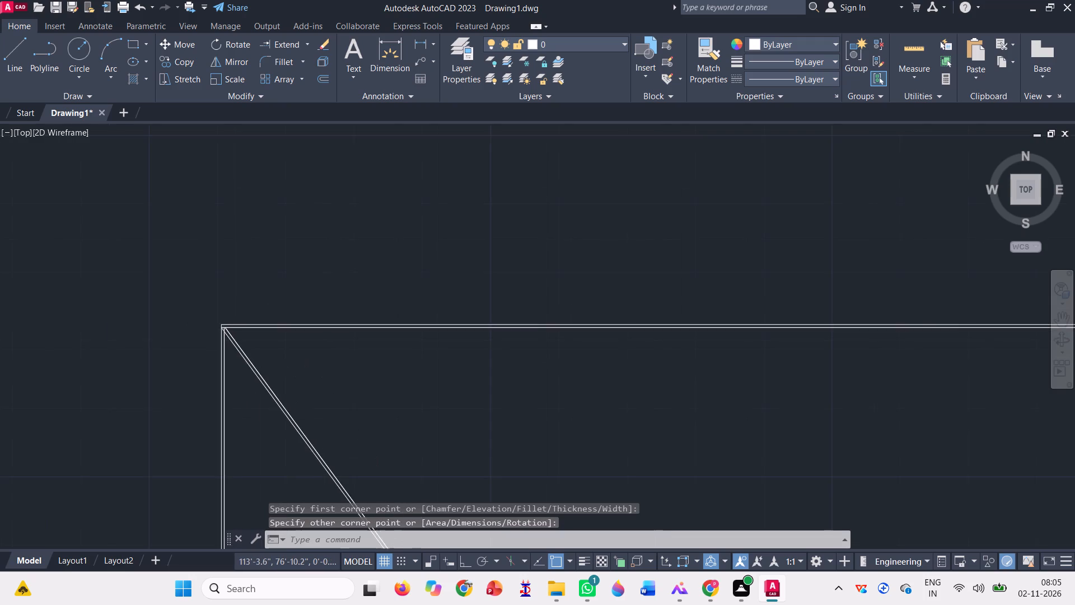
scroll(214, 325, down, 6)
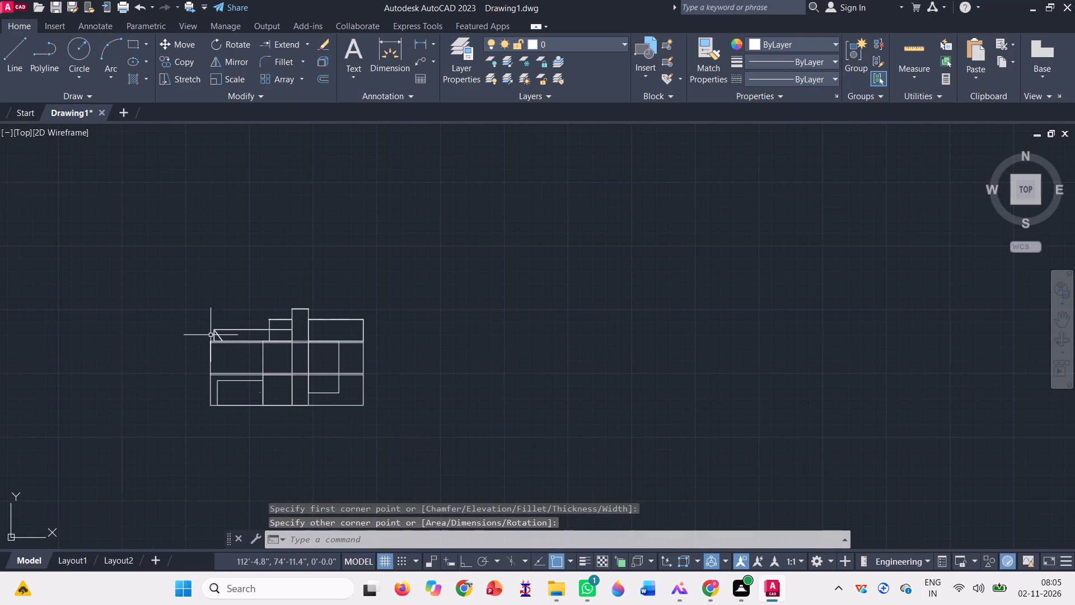
scroll(233, 325, up, 1)
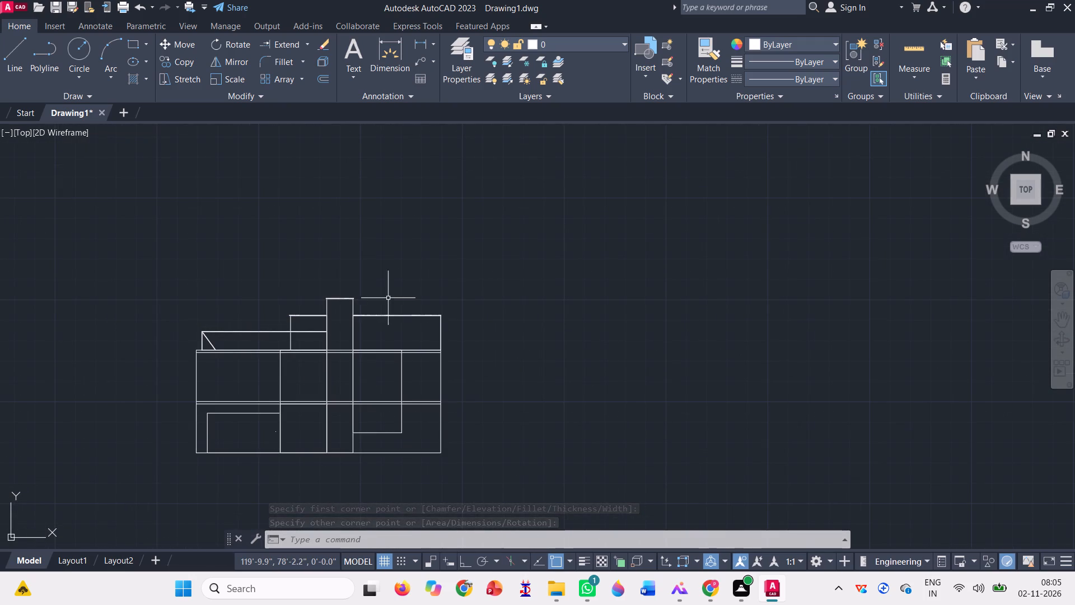
scroll(466, 314, up, 3)
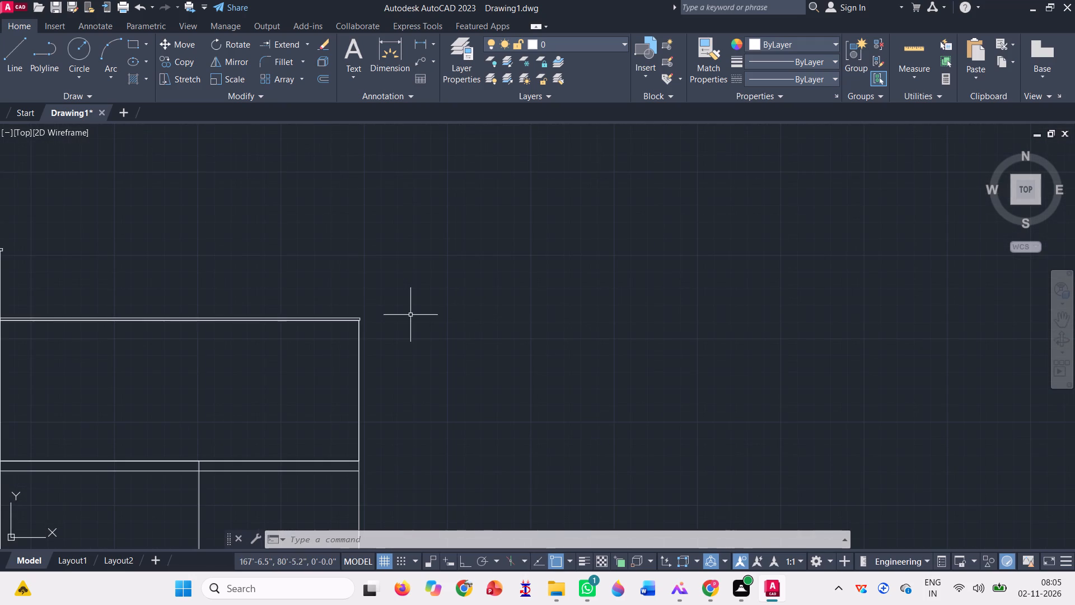
click(134, 45)
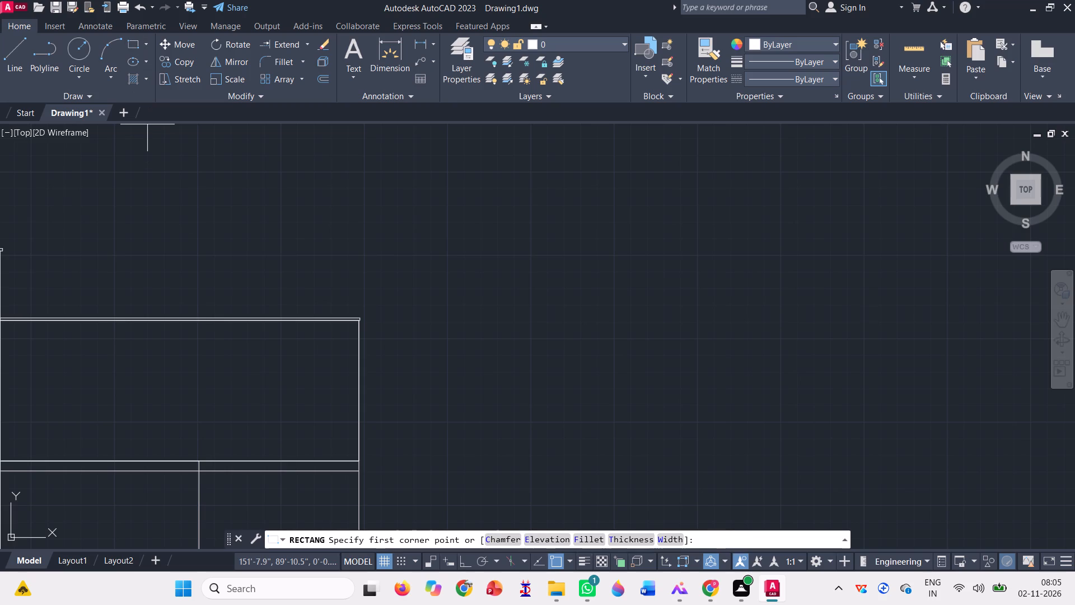
click(286, 345)
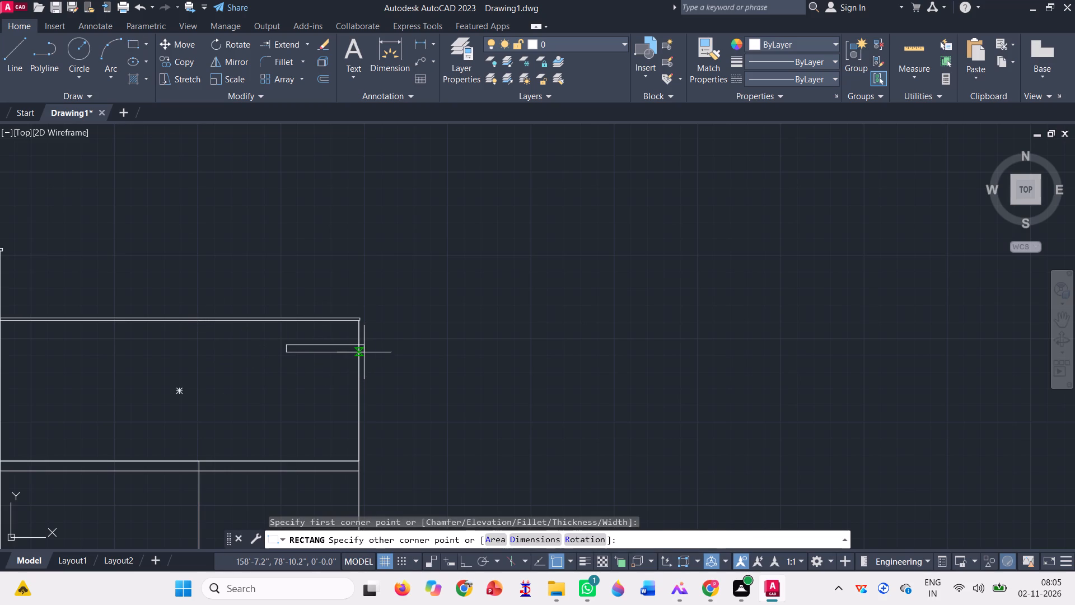
scroll(364, 352, up, 2)
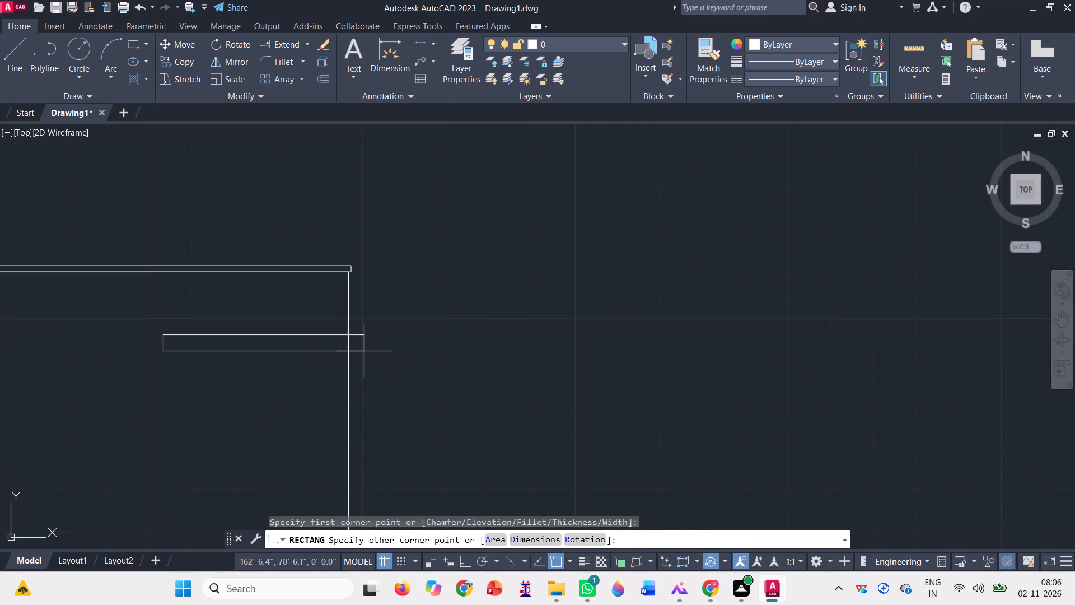
click(361, 349)
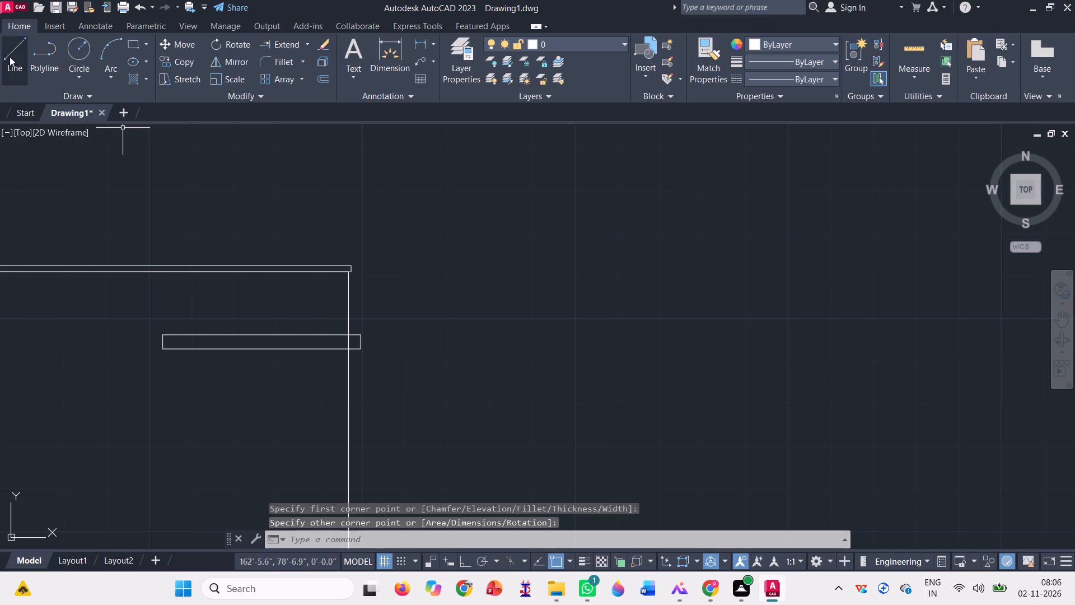
Draw a short sloping line from the thin rectangle's lower east corner down to the east wall line.
click(10, 57)
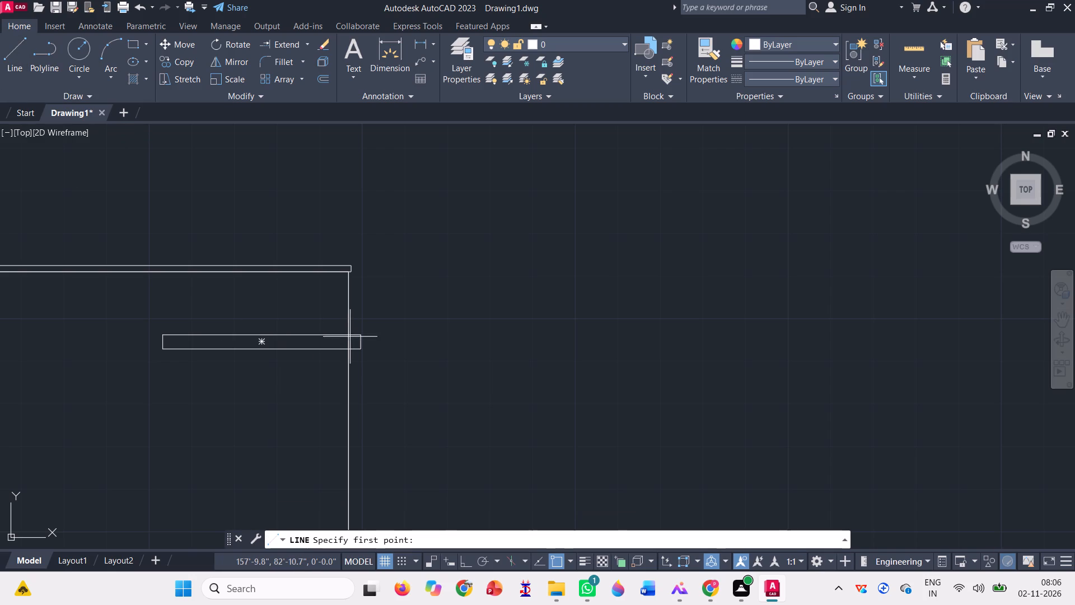
click(357, 351)
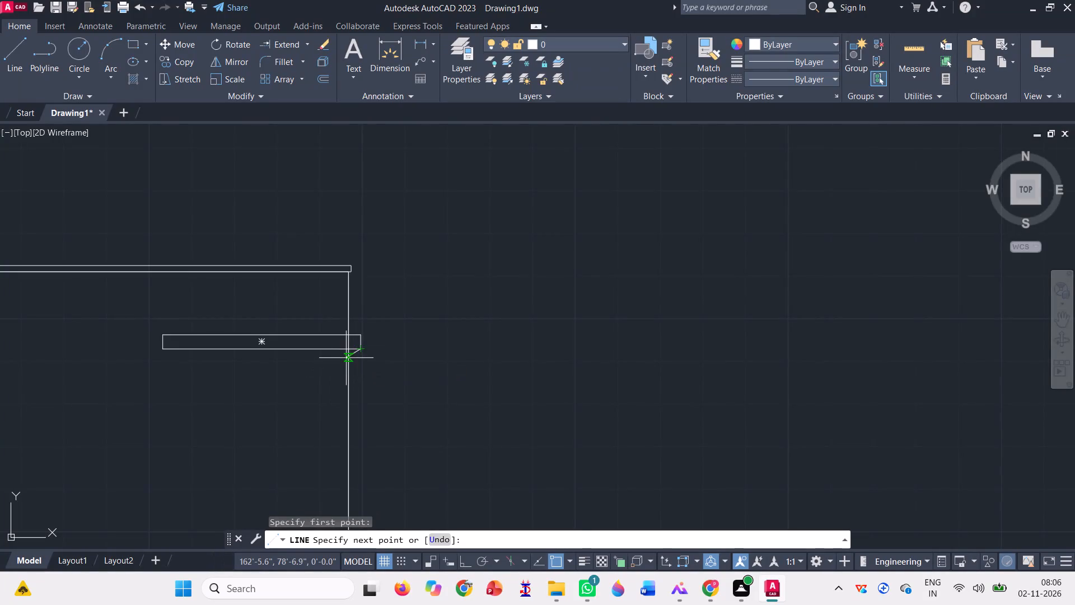
scroll(346, 357, up, 3)
click(349, 351)
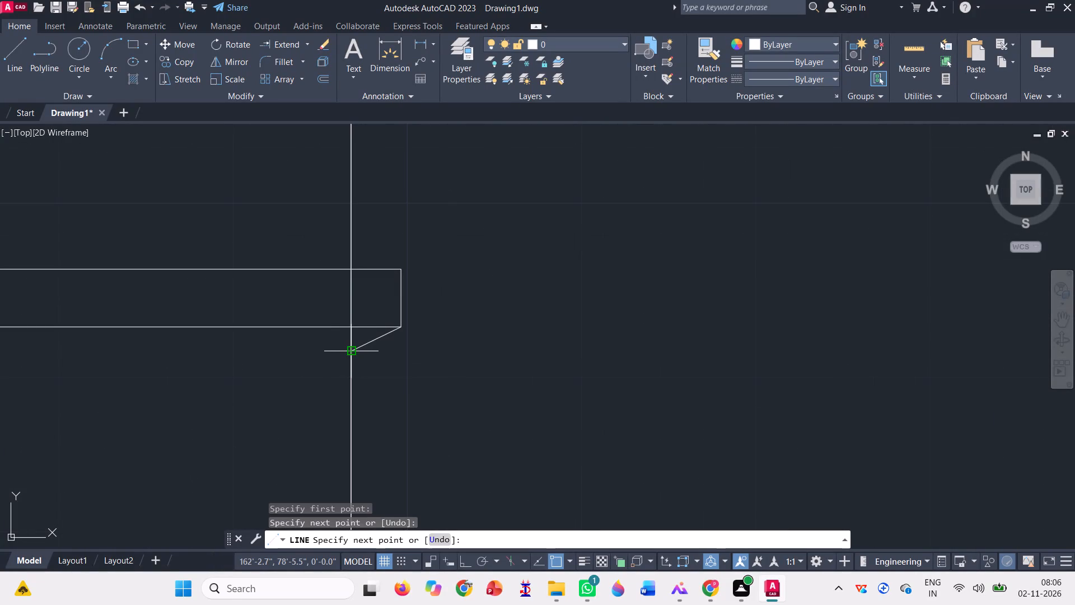
scroll(385, 325, down, 3)
key(space)
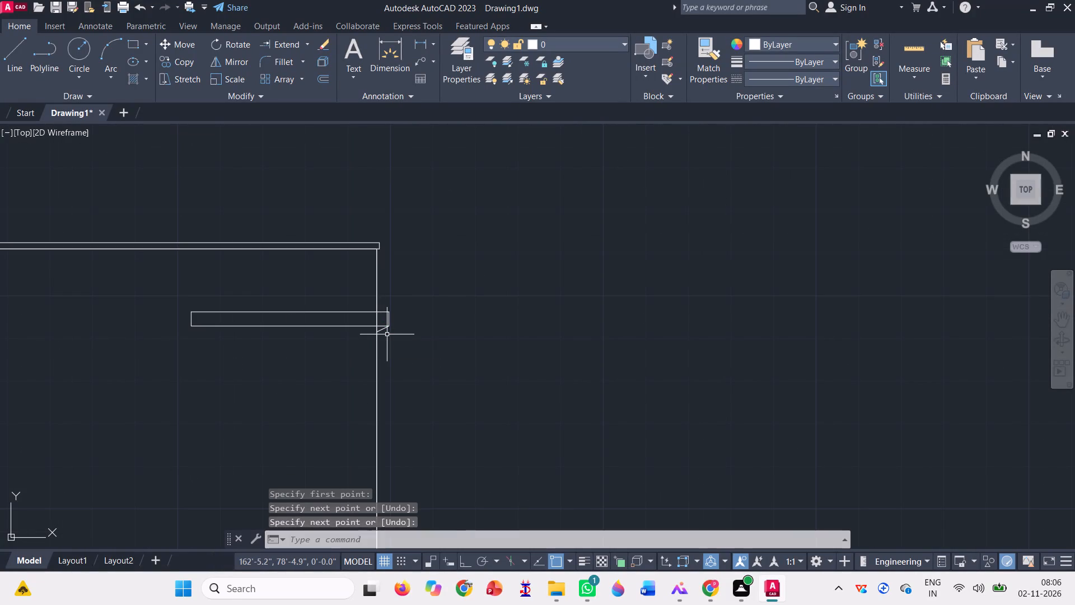
Copy the thin rectangle and its short sloping line about 1' straight down along the east wall.
scroll(387, 334, up, 3)
click(414, 335)
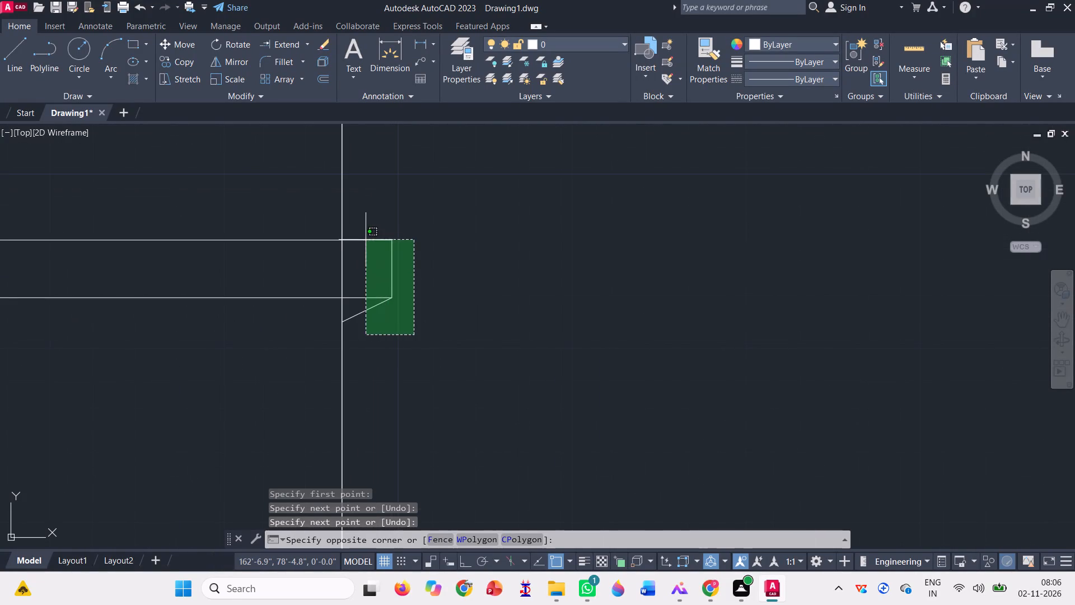
click(366, 239)
scroll(369, 274, down, 4)
text(co)
key(space)
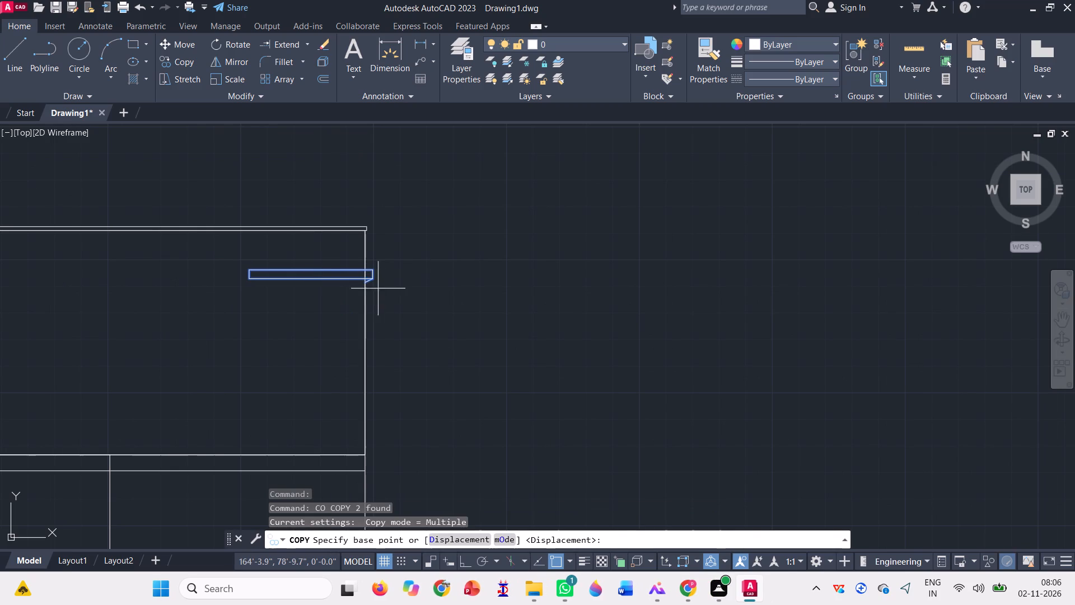
scroll(376, 280, up, 3)
click(326, 287)
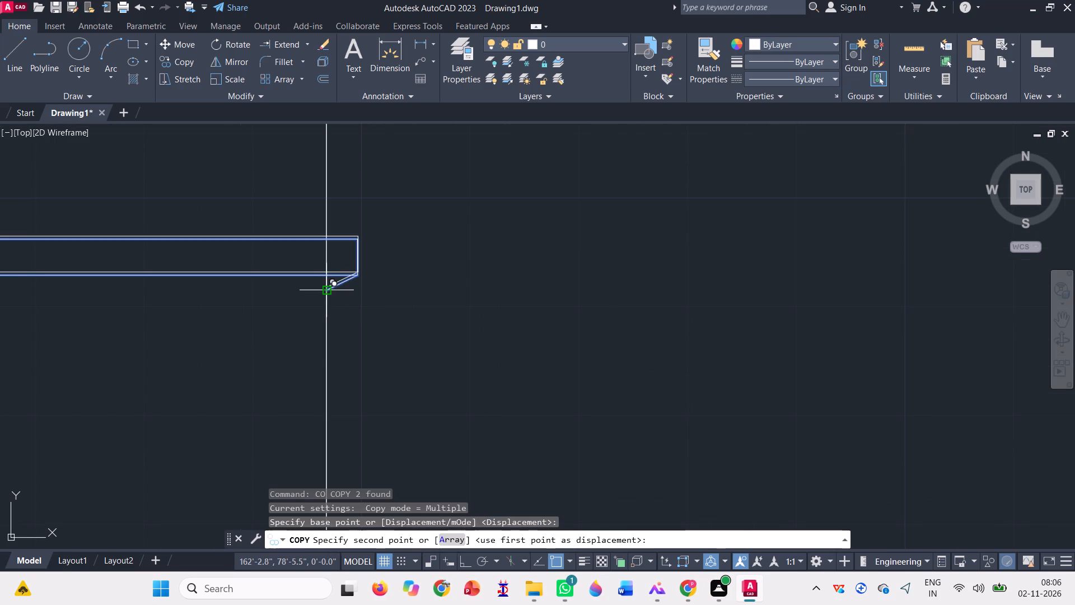
key(F8)
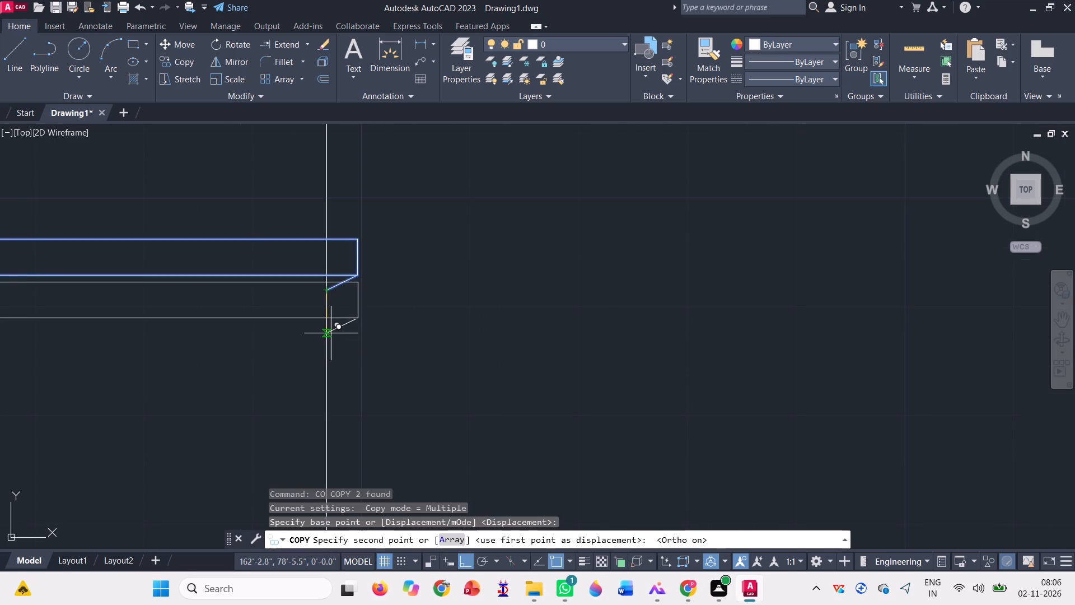
scroll(331, 333, down, 2)
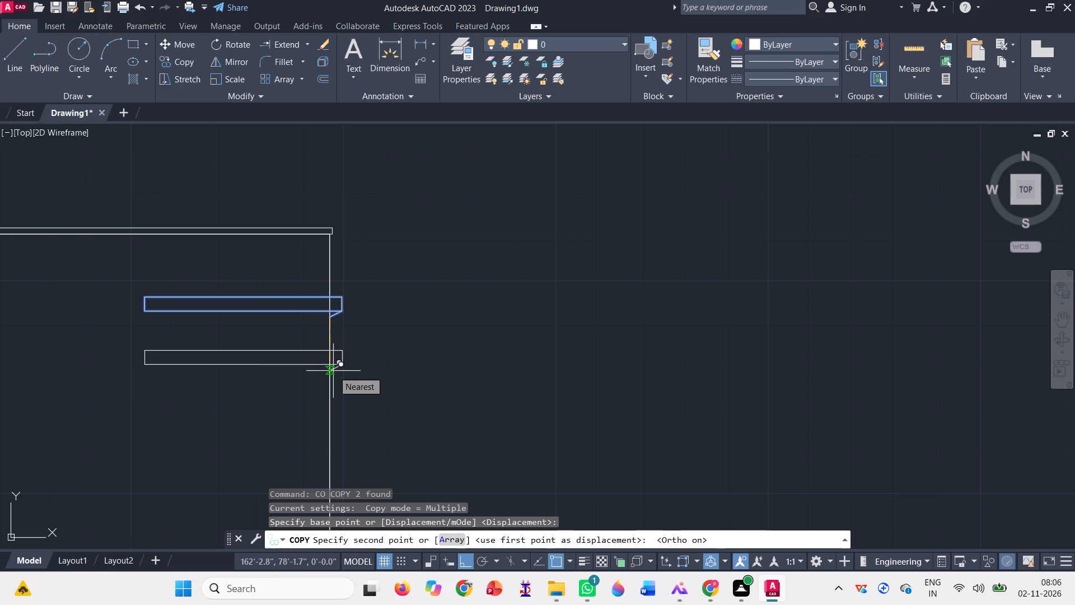
click(333, 371)
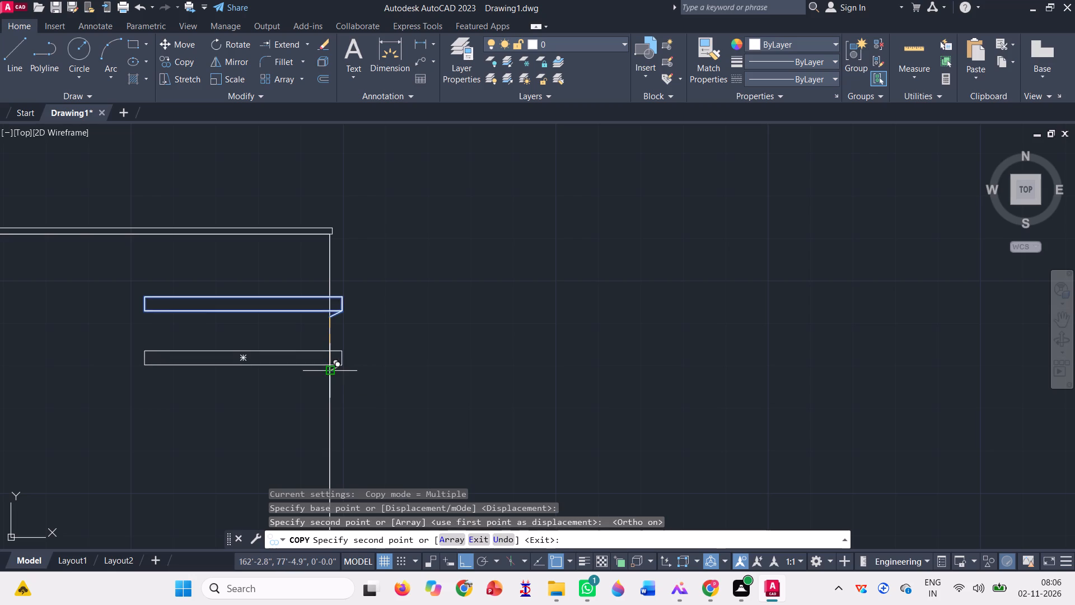
key(space)
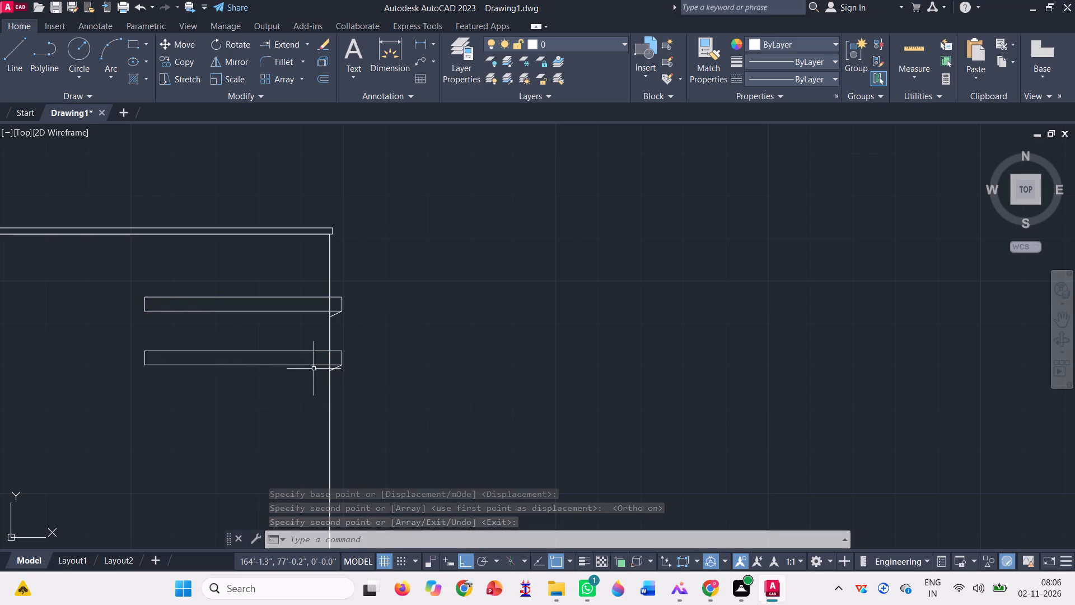
Trim the east wall line where it passes through the two thin horizontal rectangles.
scroll(314, 360, up, 6)
scroll(513, 359, down, 2)
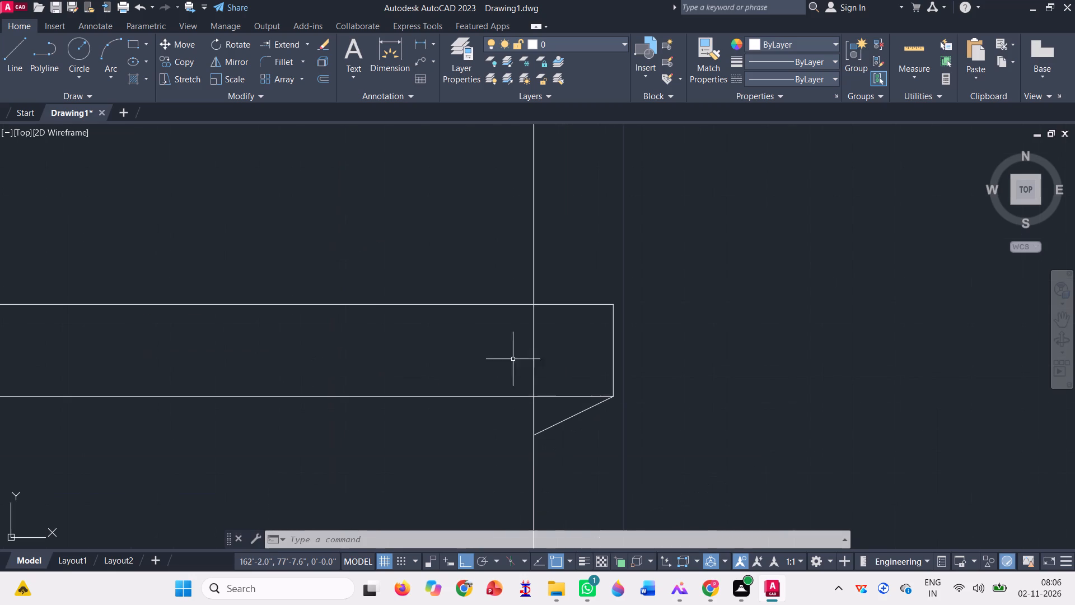
scroll(542, 454, up, 3)
scroll(563, 416, down, 7)
click(305, 43)
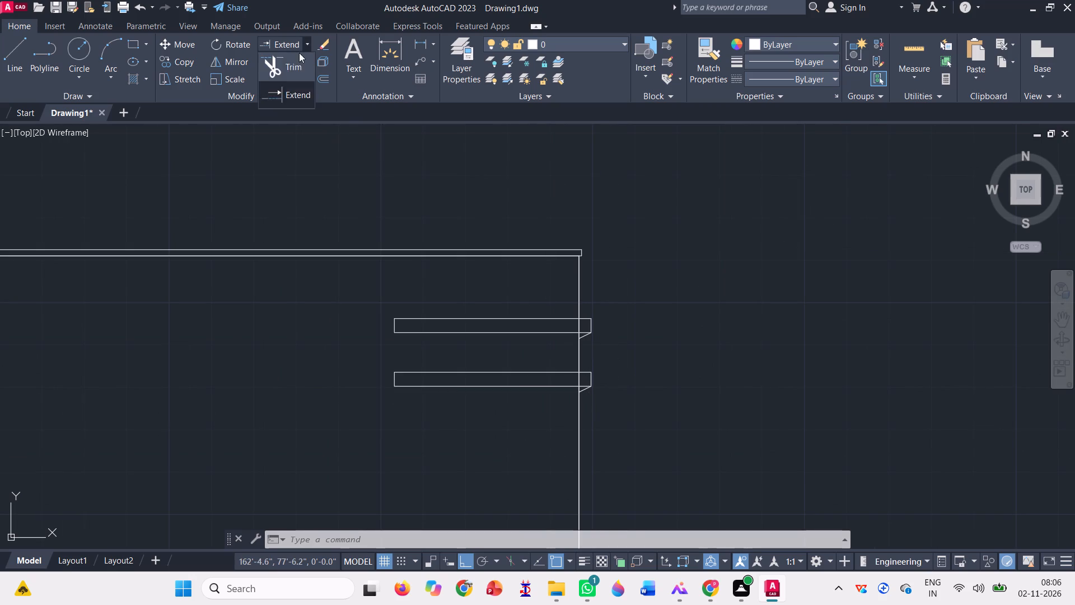
click(288, 68)
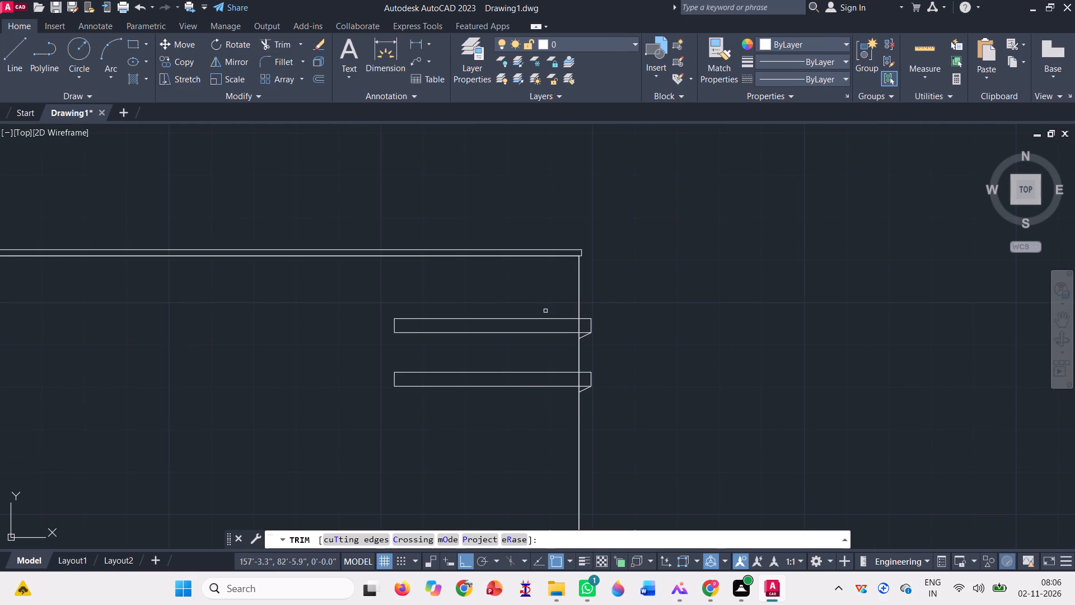
scroll(578, 321, up, 3)
click(578, 320)
click(594, 323)
scroll(539, 323, down, 2)
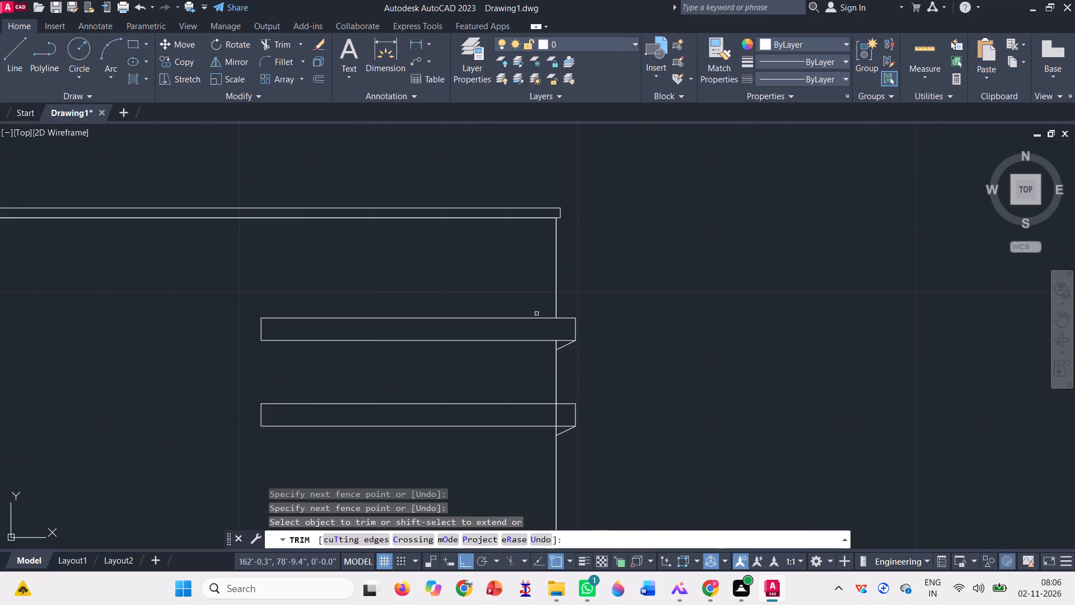
double_click(558, 416)
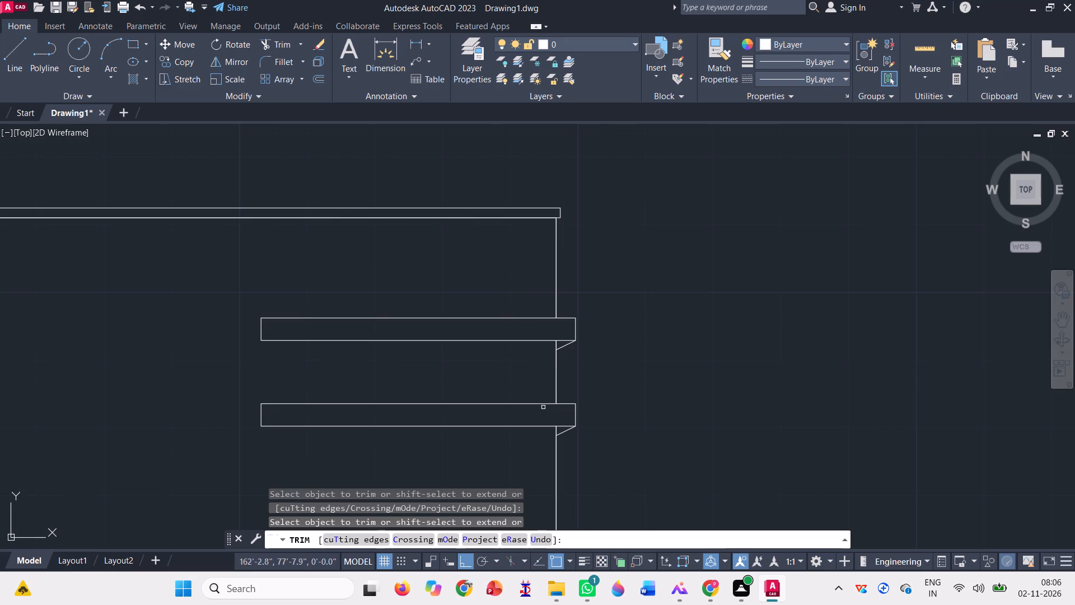
scroll(581, 329, down, 2)
scroll(620, 255, down, 2)
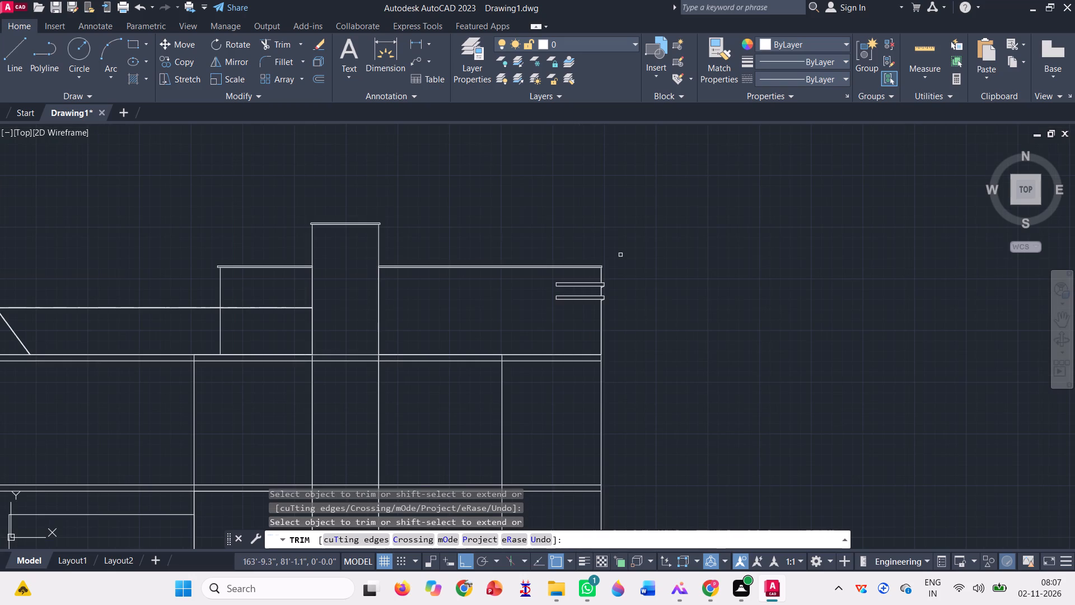
key(Escape)
Draw a sloping line from the middle strip's upper west corner, under the slab, to the top line of the slab below.
scroll(609, 312, down, 1)
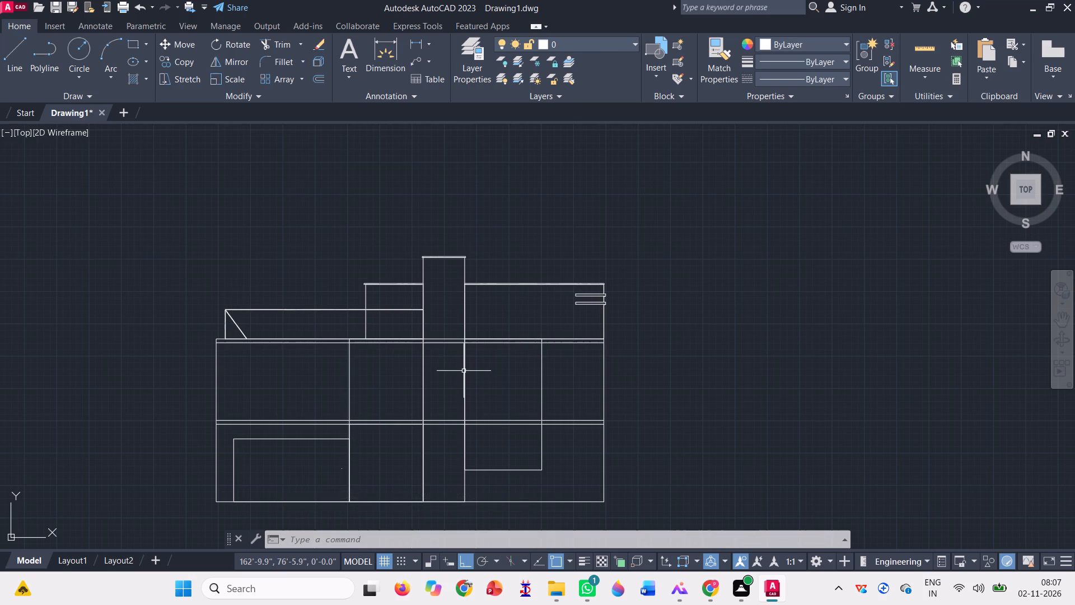
scroll(464, 371, up, 1)
scroll(165, 335, down, 1)
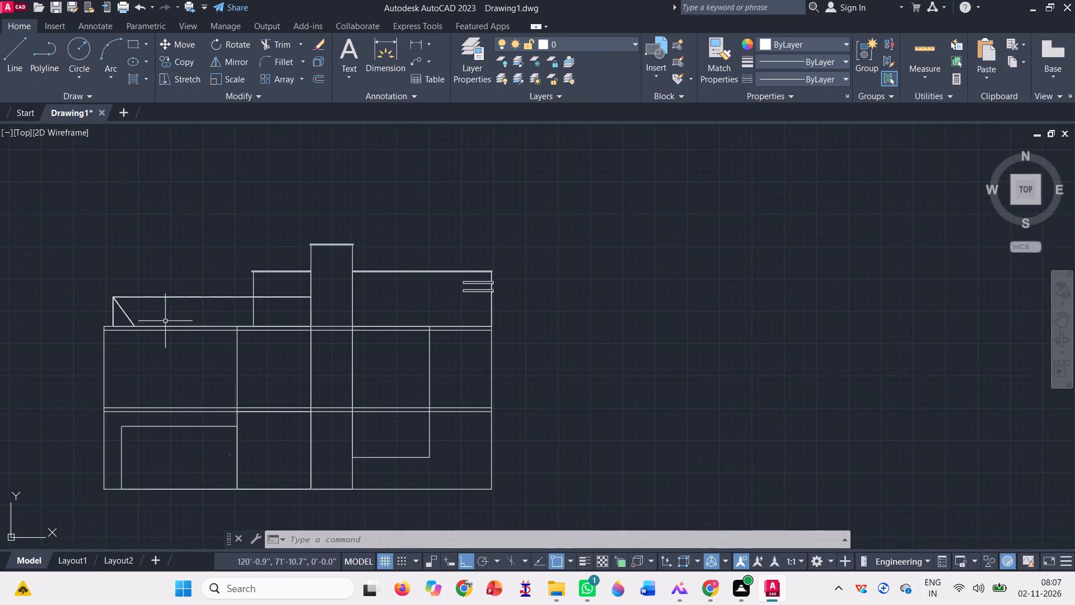
scroll(153, 307, down, 2)
scroll(170, 339, up, 1)
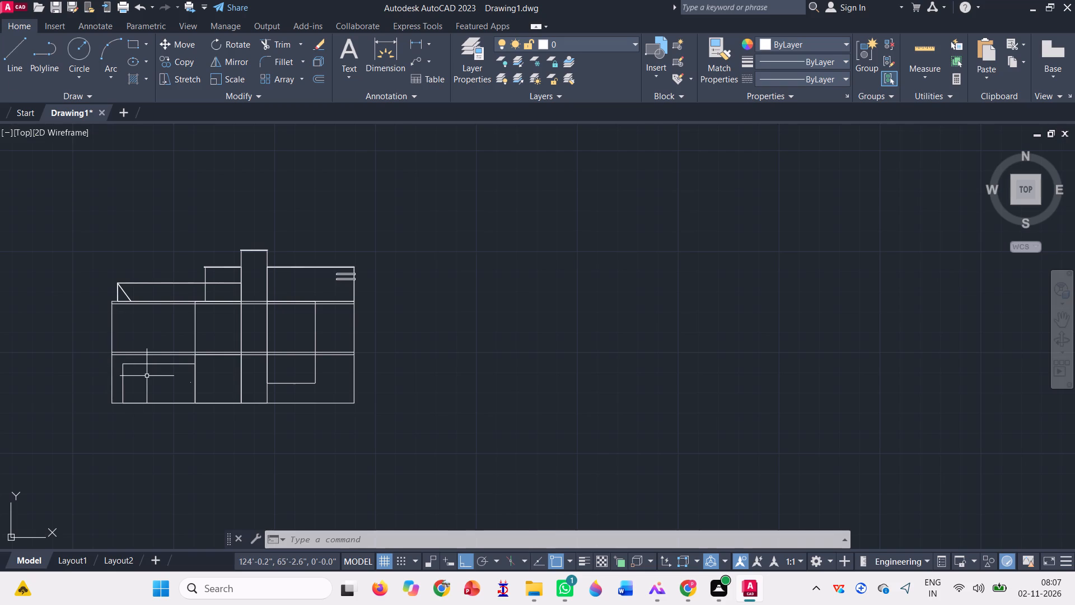
click(11, 60)
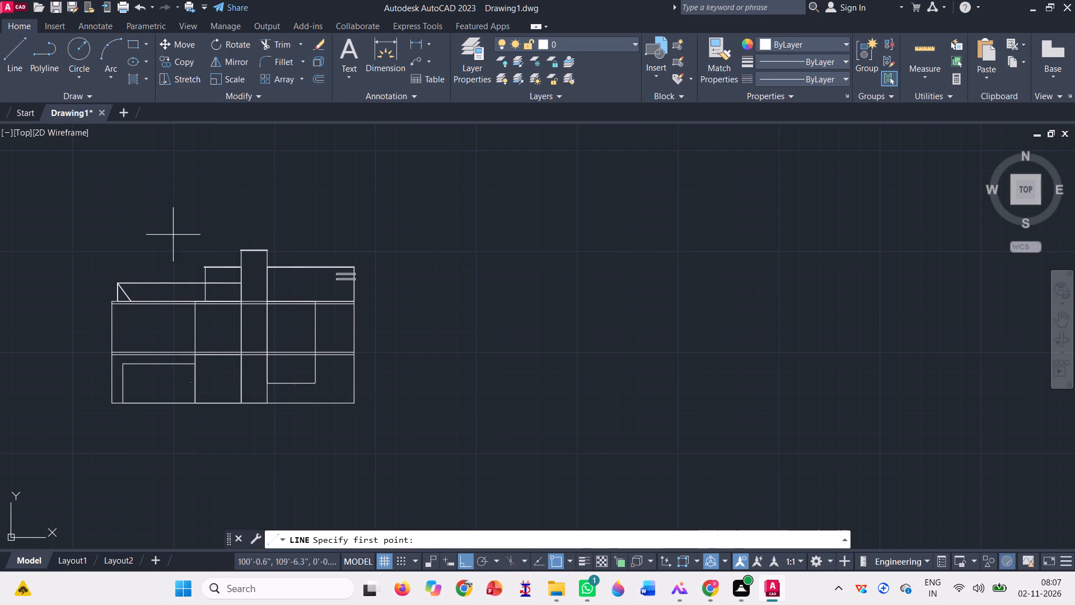
key(F8)
scroll(116, 333, up, 2)
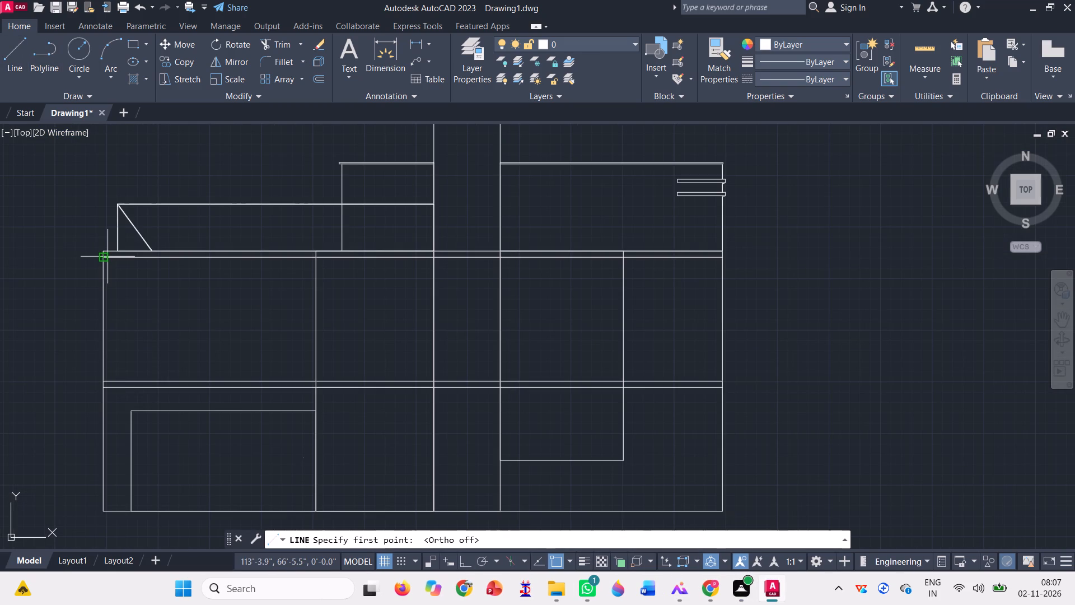
click(106, 255)
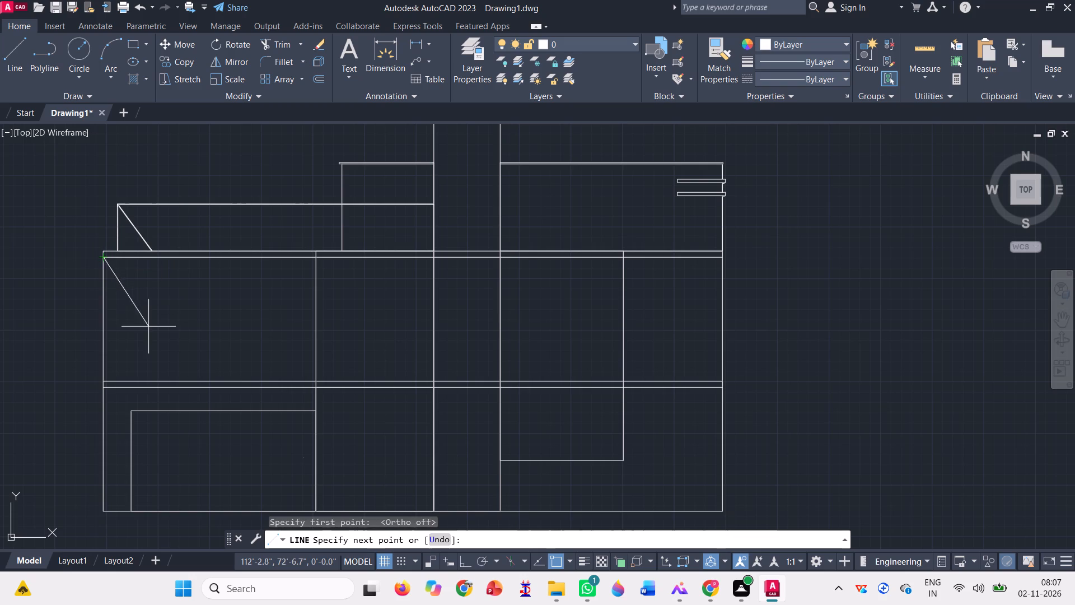
click(136, 380)
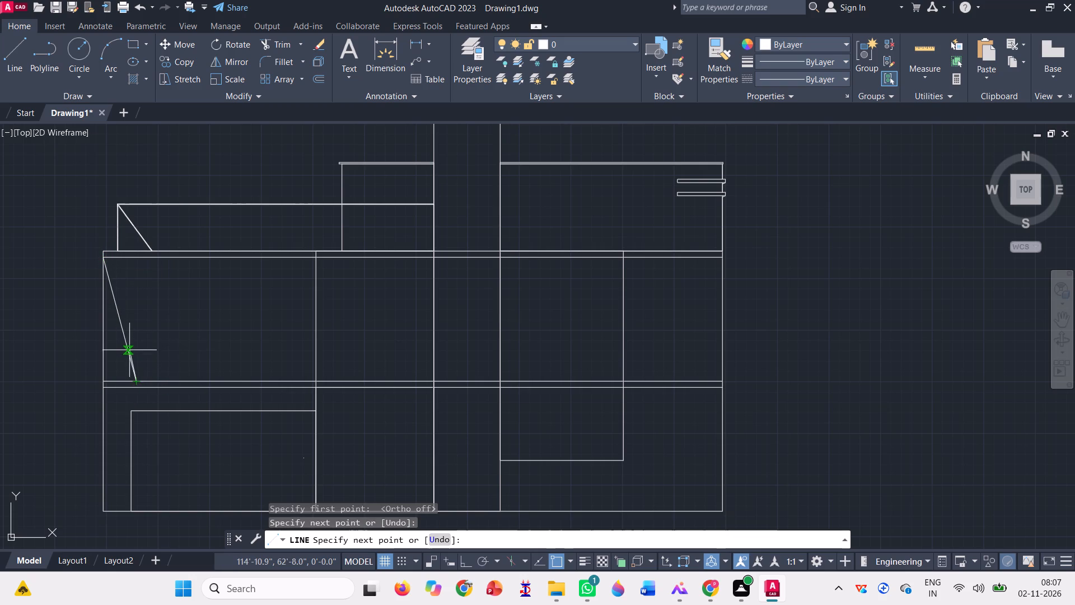
key(space)
scroll(155, 333, down, 1)
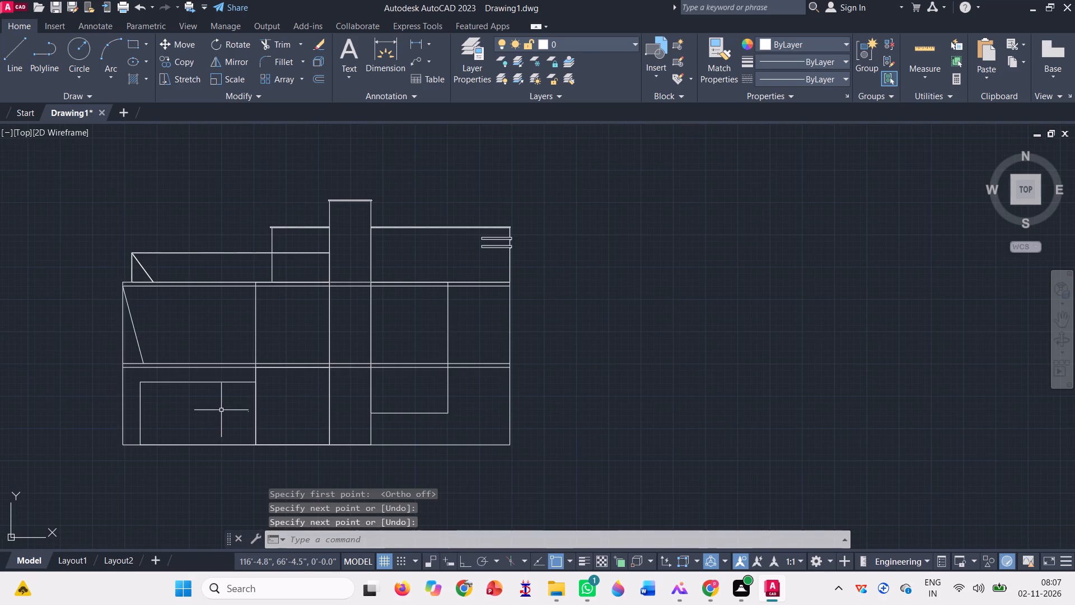
Delete the inner rectangle in the bottom strip's west bay.
click(169, 407)
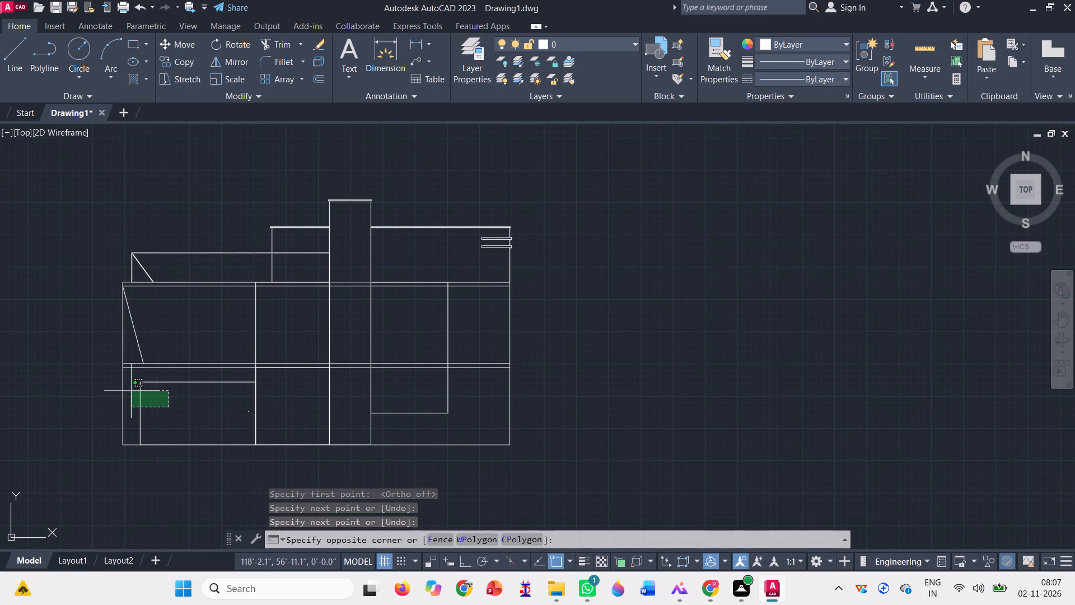
click(131, 391)
key(Delete)
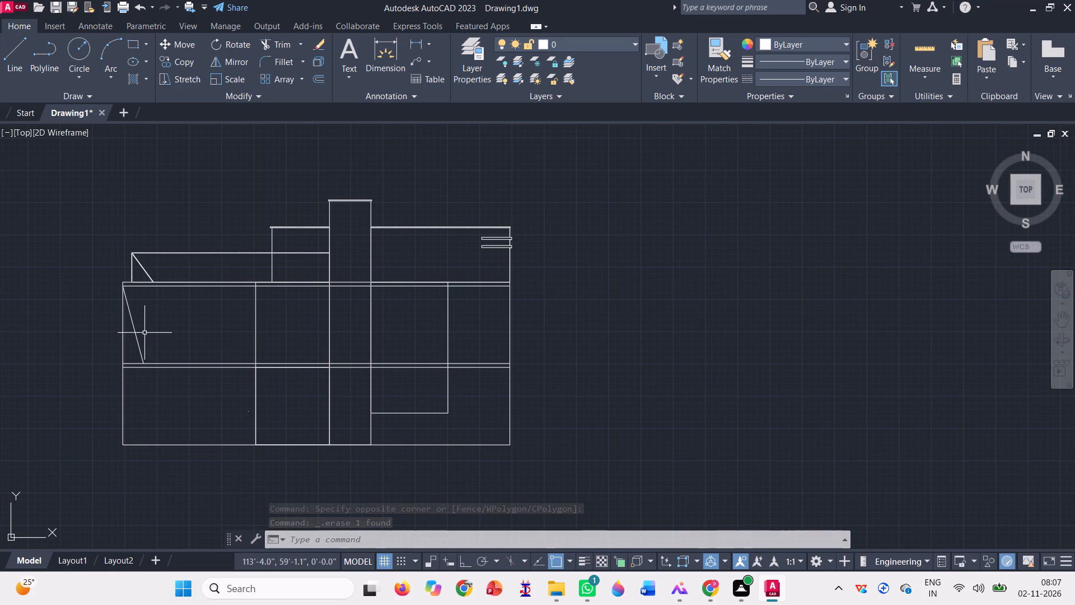
Copy the middle strip's two horizontal lines, the west sloping line and the two tall rectangles to the open area east of the elevation.
scroll(143, 307, up, 2)
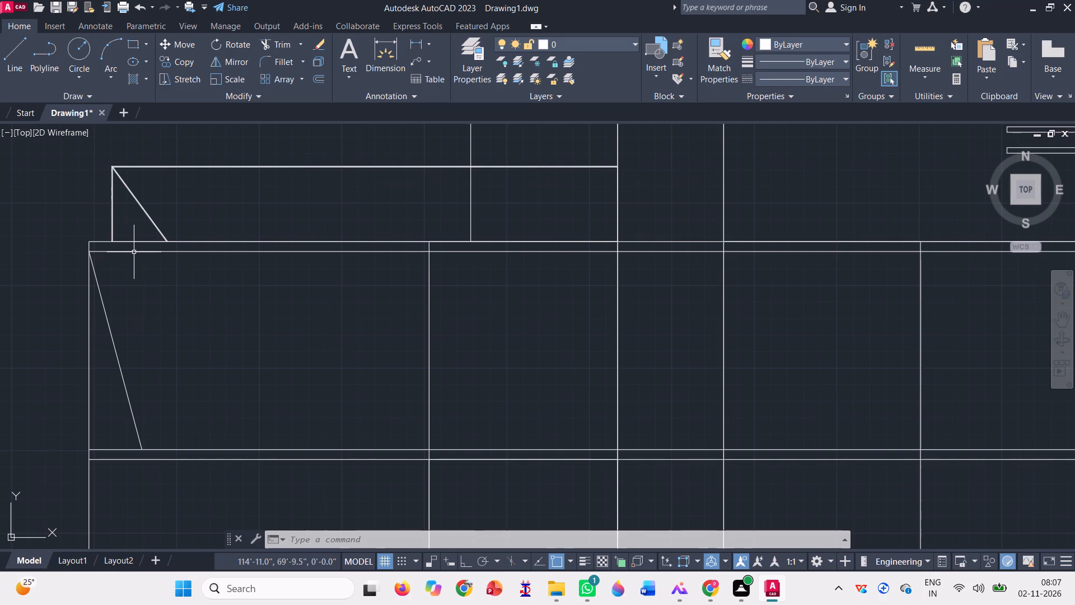
click(134, 252)
click(110, 326)
scroll(110, 325, down, 2)
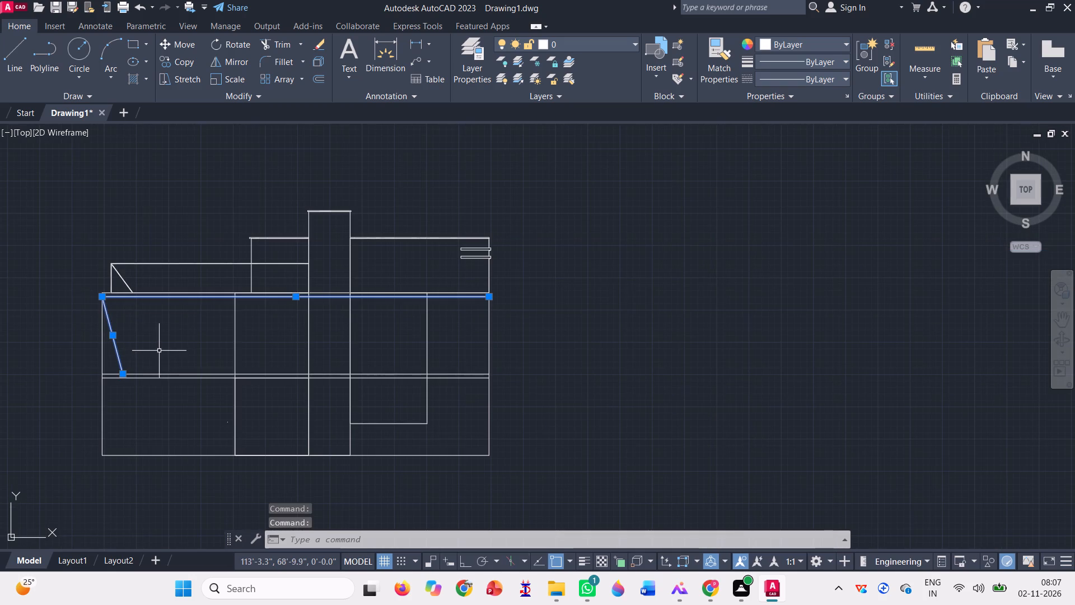
click(176, 374)
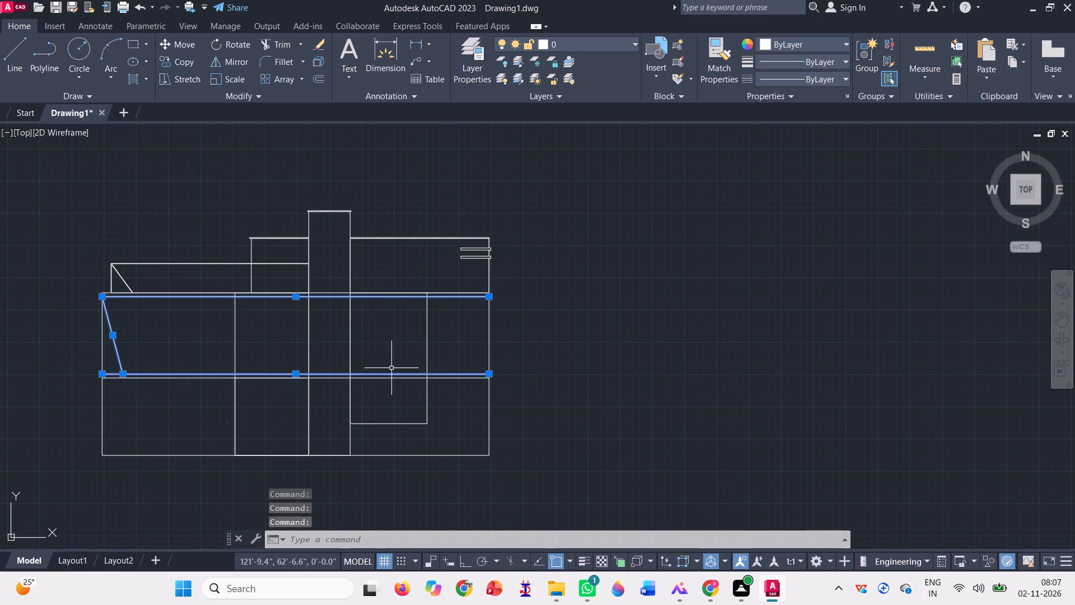
scroll(317, 393, up, 2)
scroll(317, 393, down, 2)
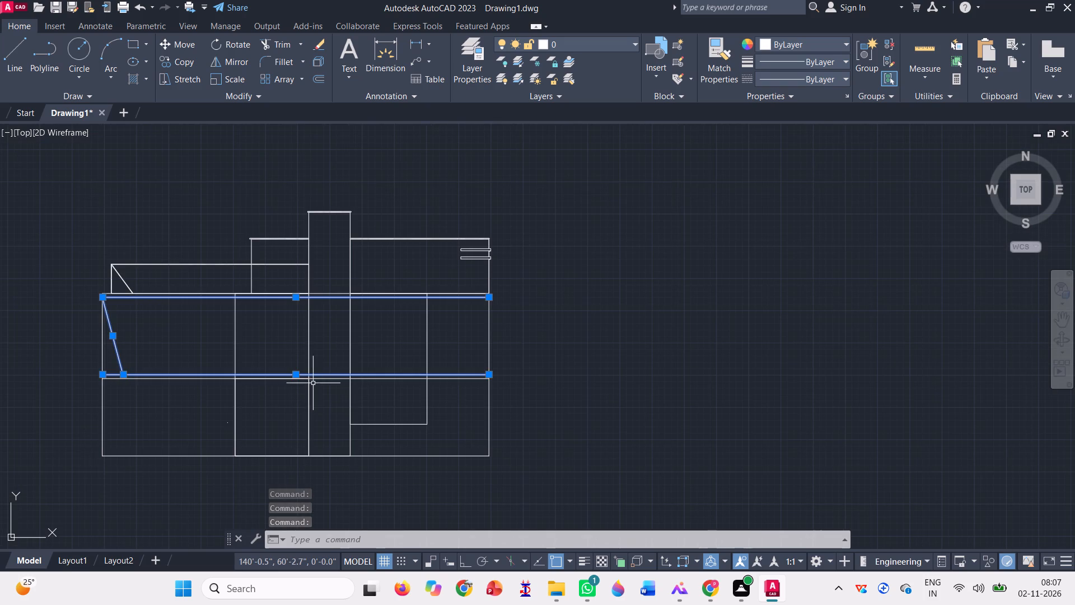
click(307, 343)
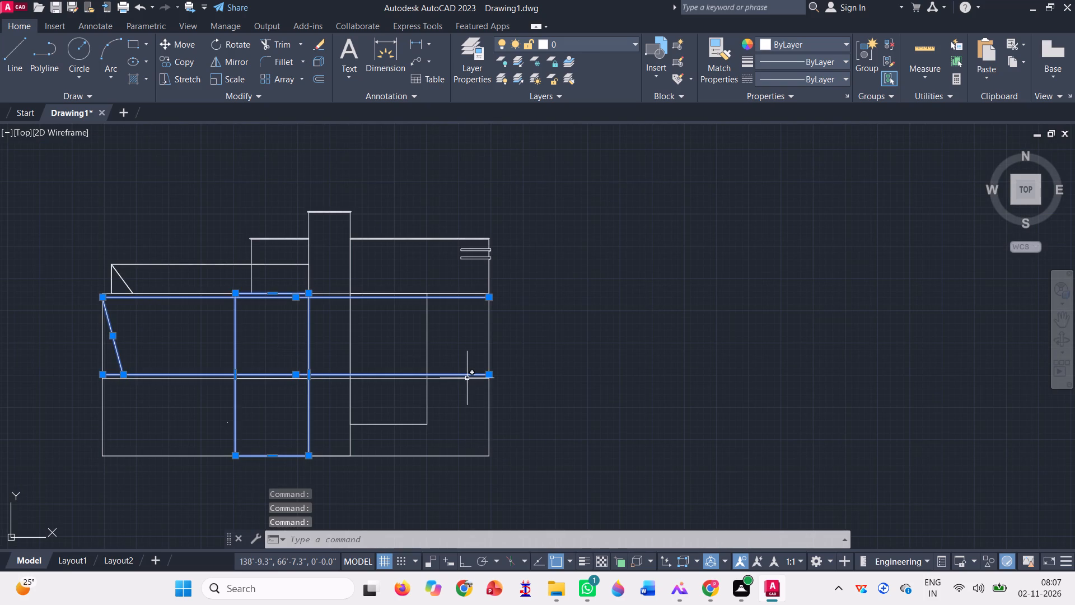
click(429, 341)
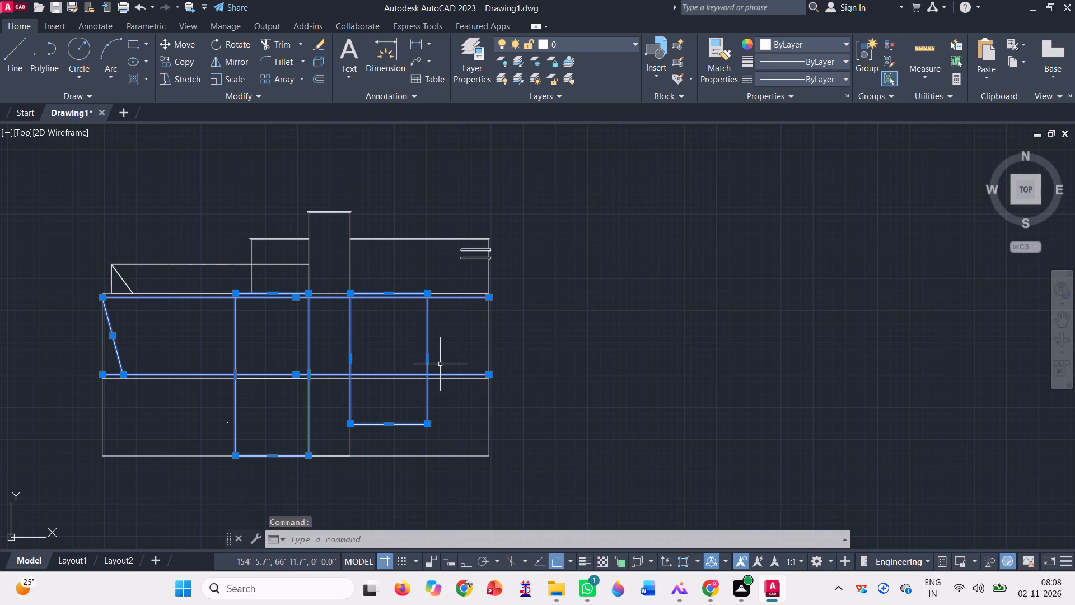
text(co)
key(space)
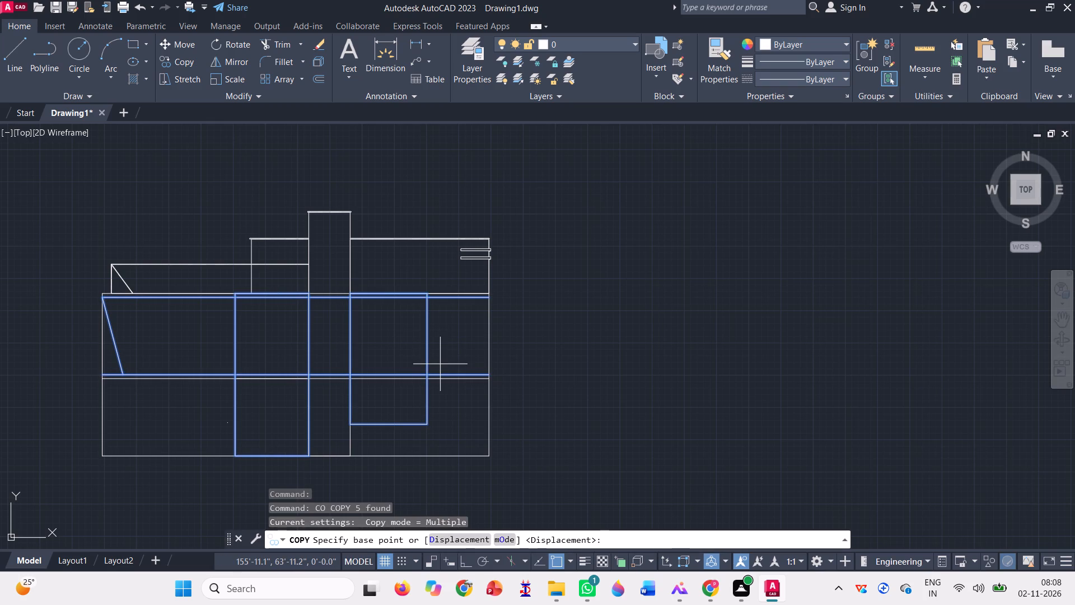
click(420, 359)
scroll(420, 359, down, 2)
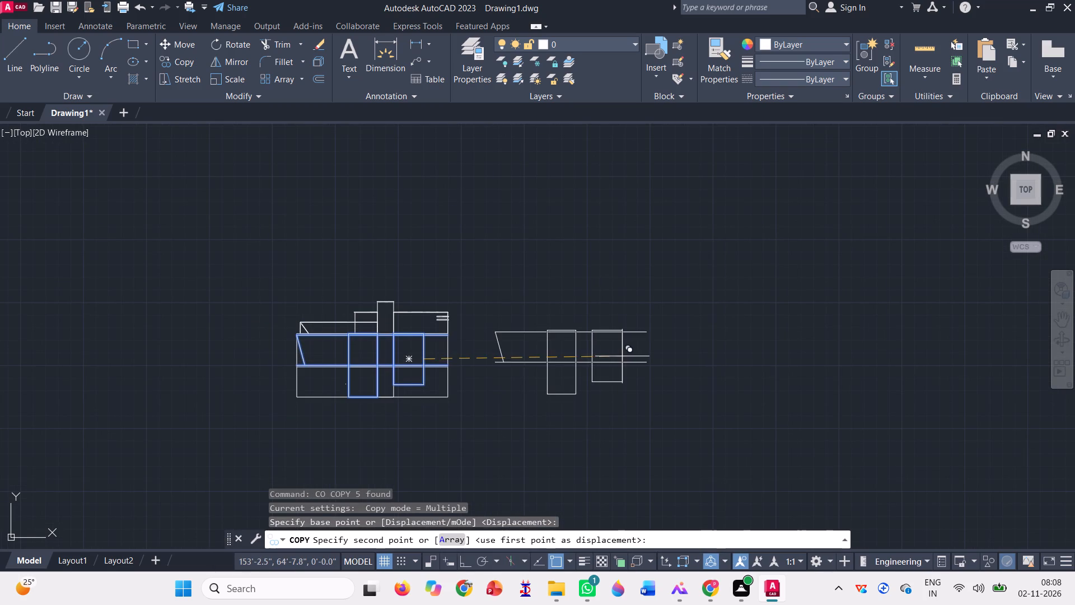
click(622, 356)
key(Escape)
In the copied set, trim the stub of the lower horizontal line west of the sloping line.
scroll(756, 349, up, 2)
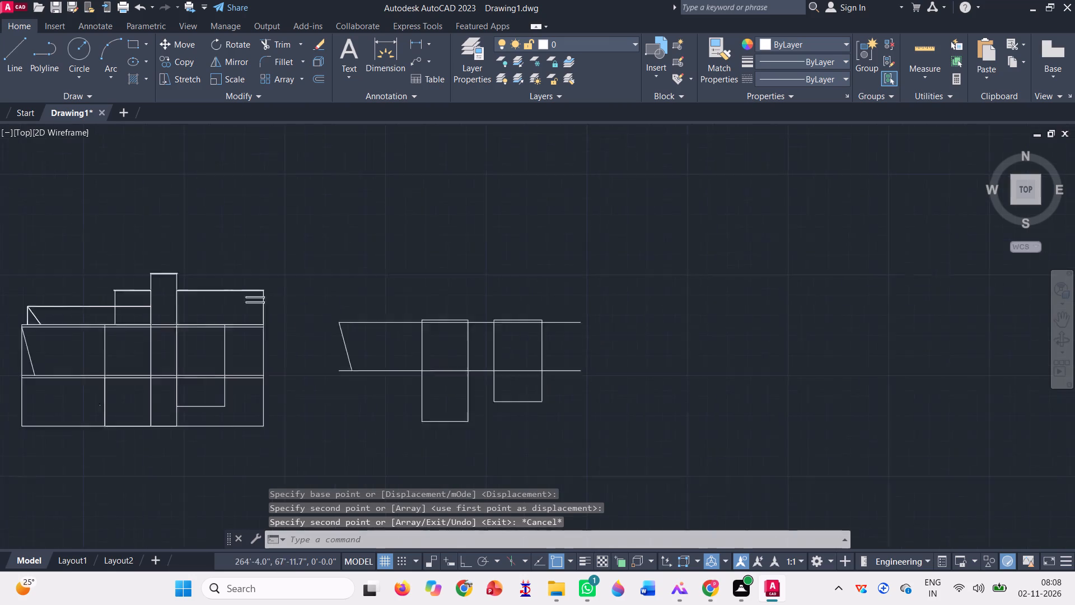
click(283, 43)
click(103, 384)
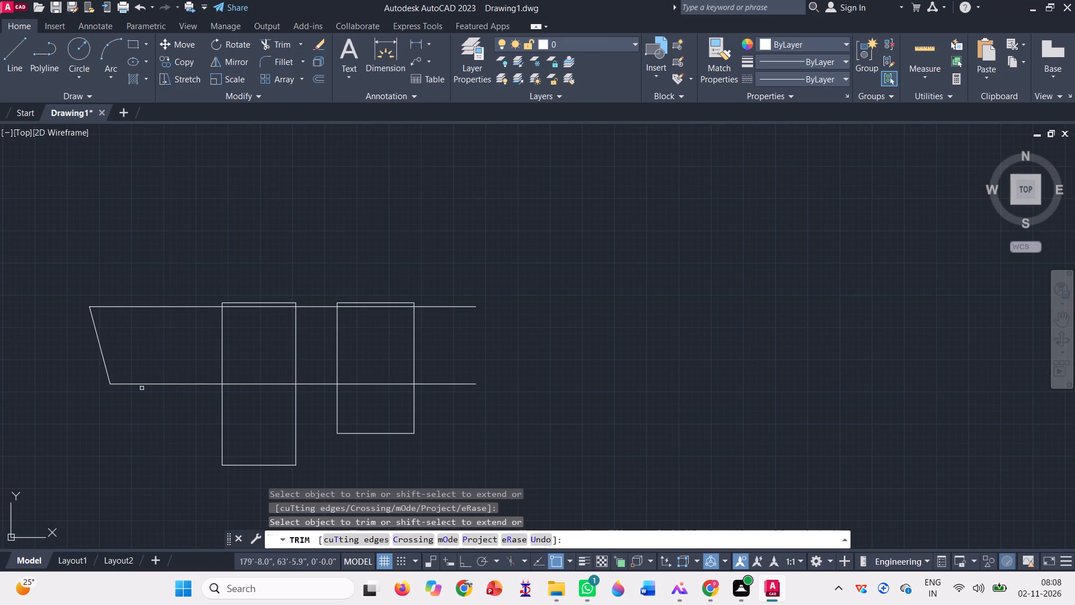
Trim the copied west rectangle down to its west side only, spanning between the upper and lower horizontal lines.
scroll(239, 324, up, 1)
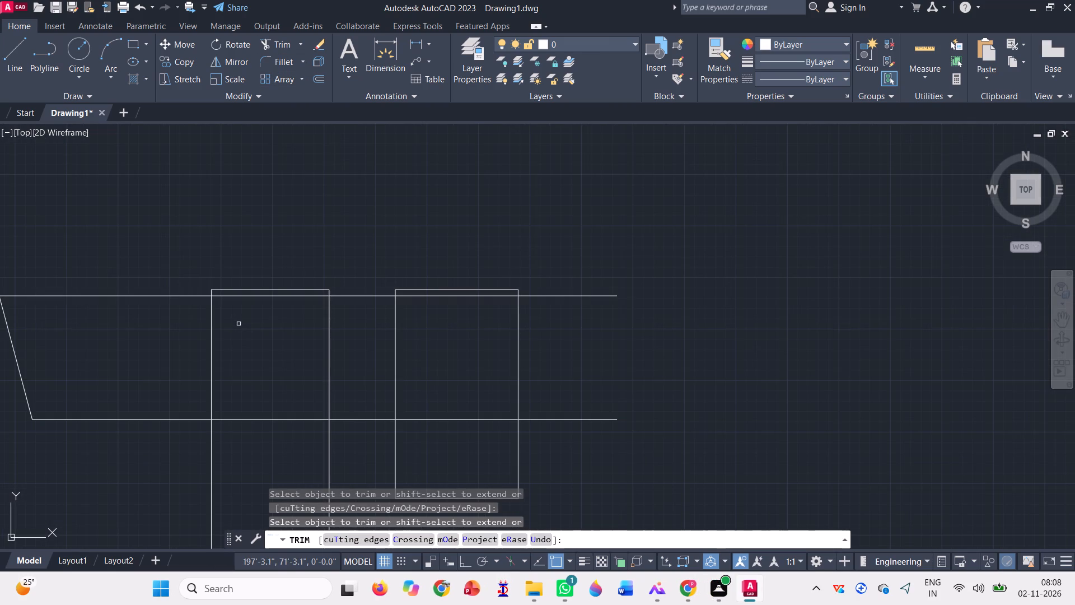
scroll(245, 290, up, 3)
click(245, 290)
click(259, 250)
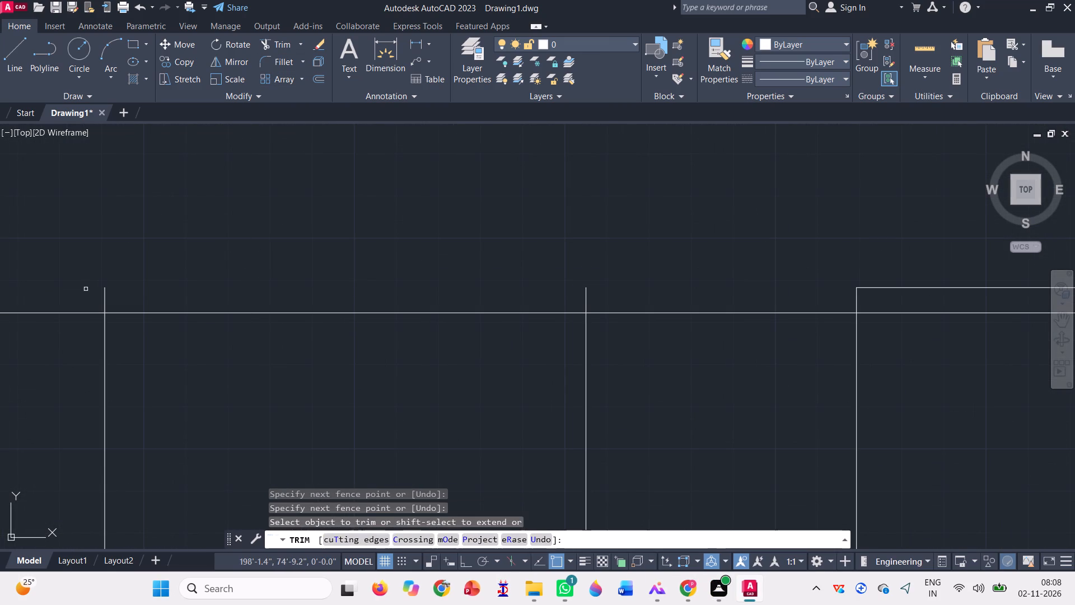
click(98, 295)
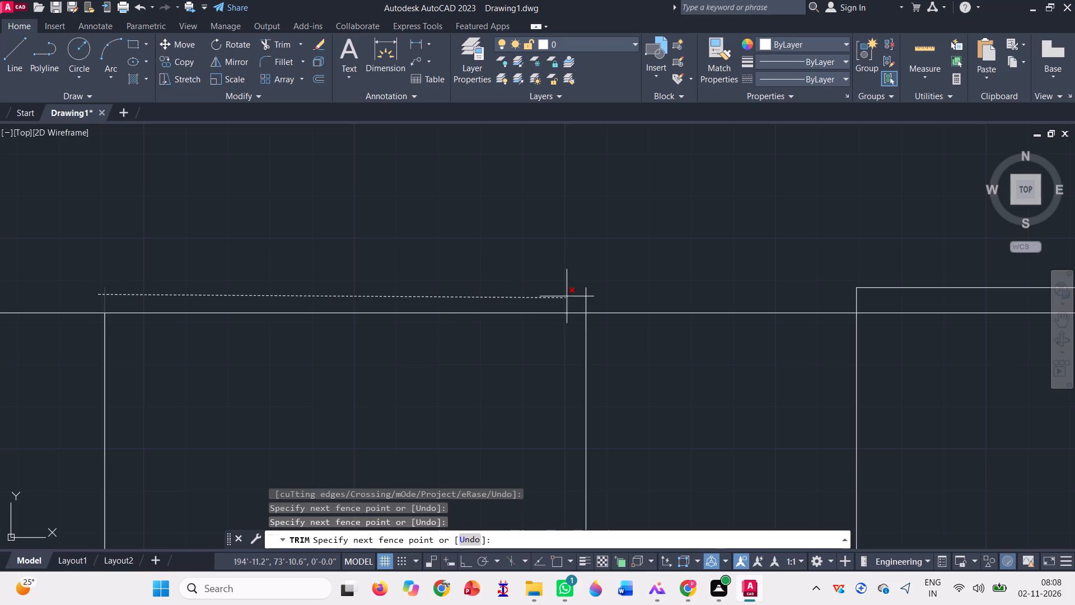
click(595, 295)
scroll(538, 287, down, 4)
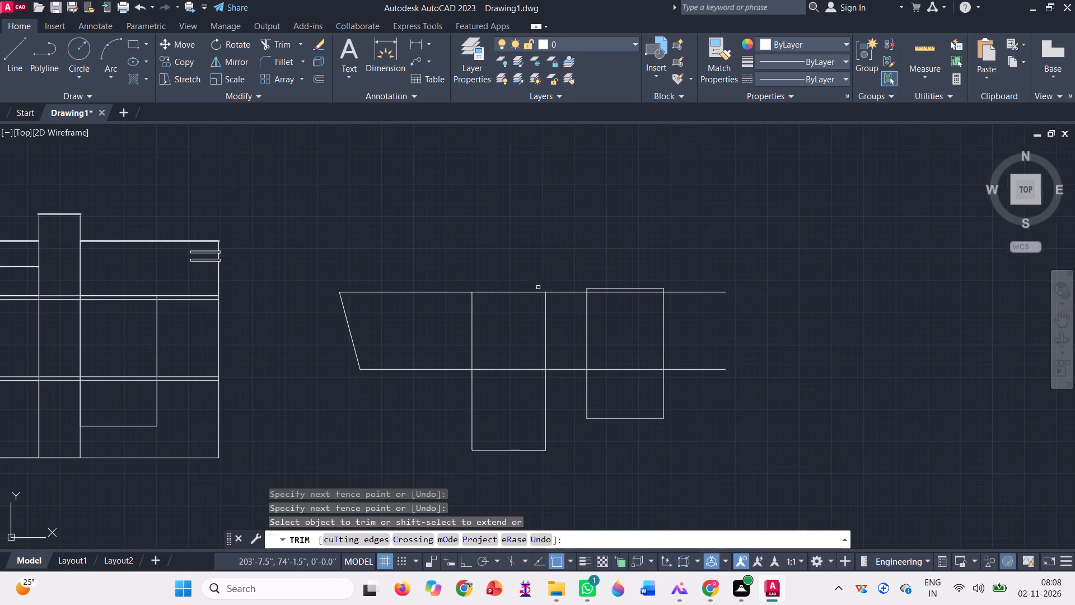
click(529, 468)
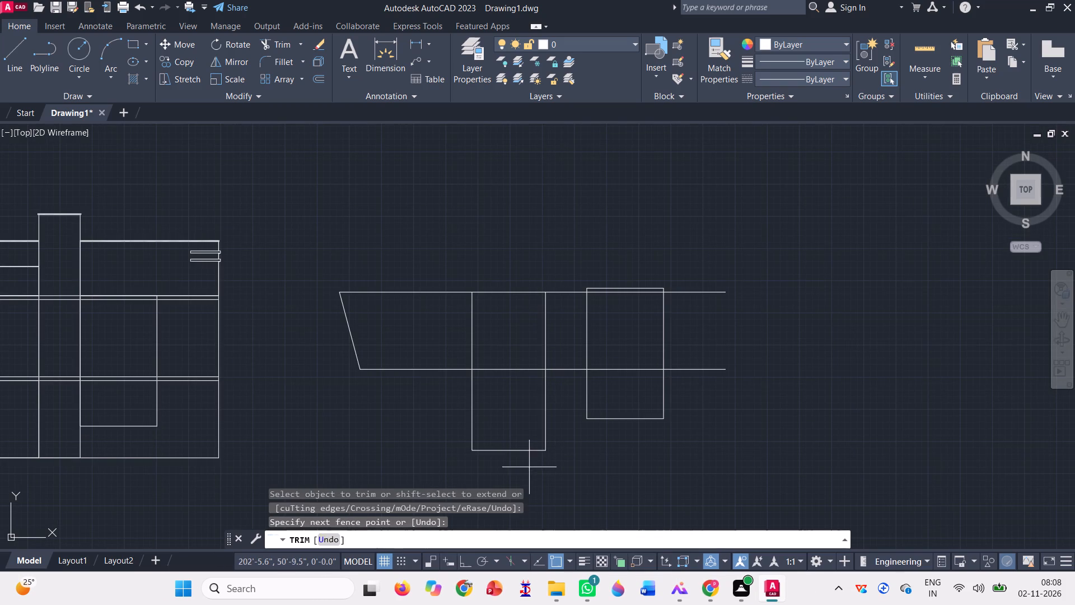
click(560, 412)
click(542, 351)
click(560, 338)
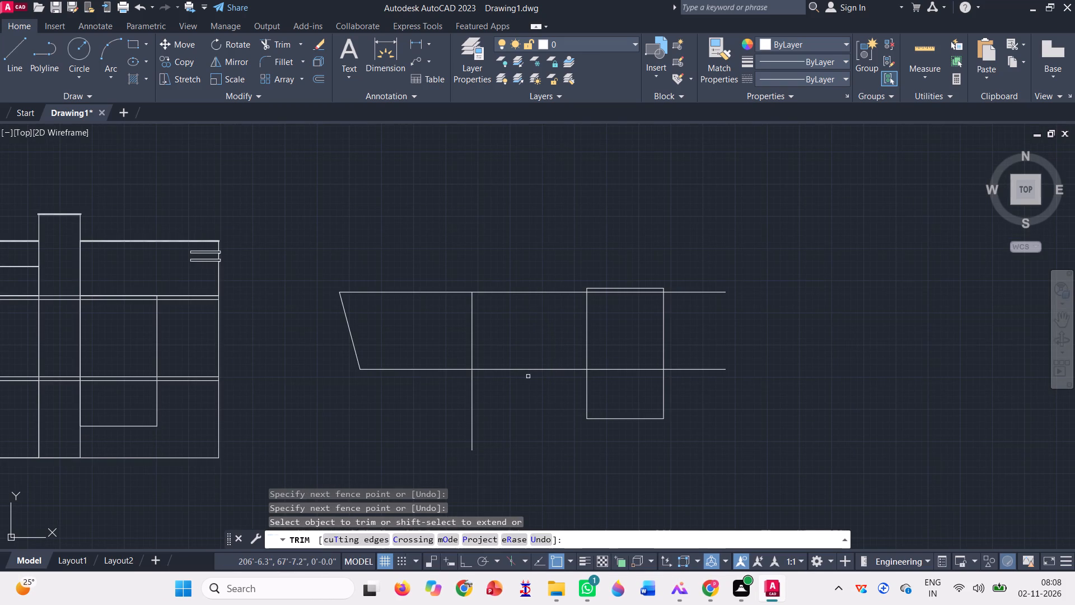
click(474, 418)
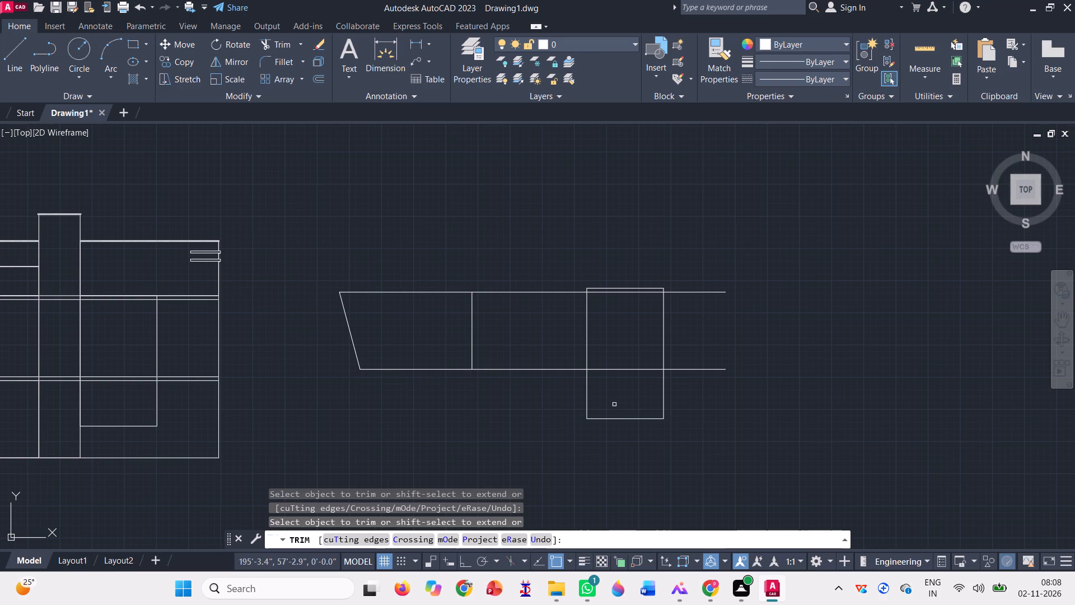
Trim the copied horizontal lines inside and east of the east rectangle, plus that rectangle's west side below the lower line.
scroll(611, 401, up, 2)
scroll(611, 399, down, 1)
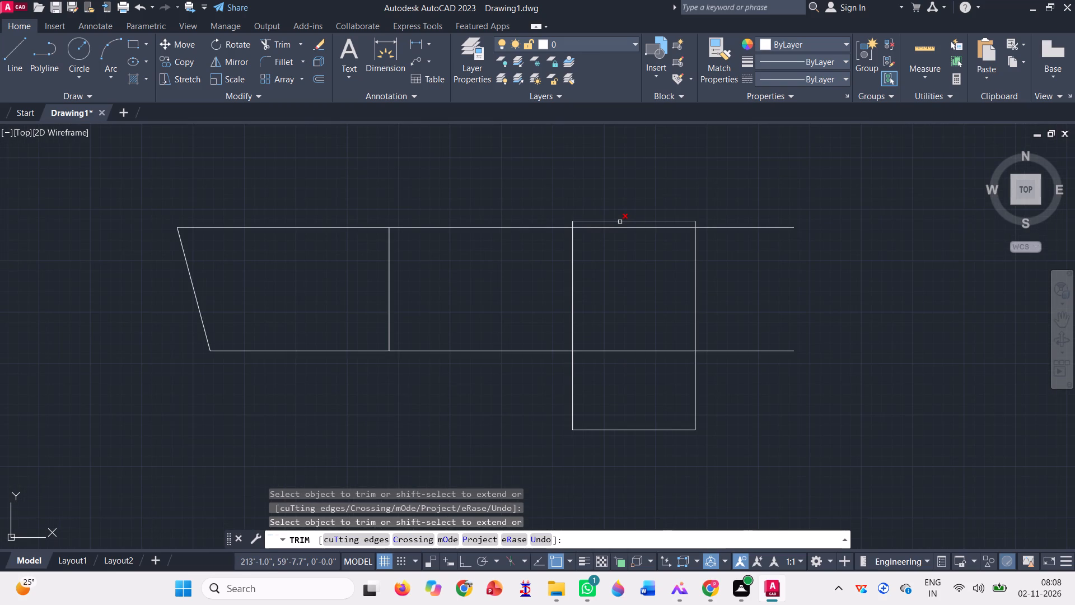
click(585, 227)
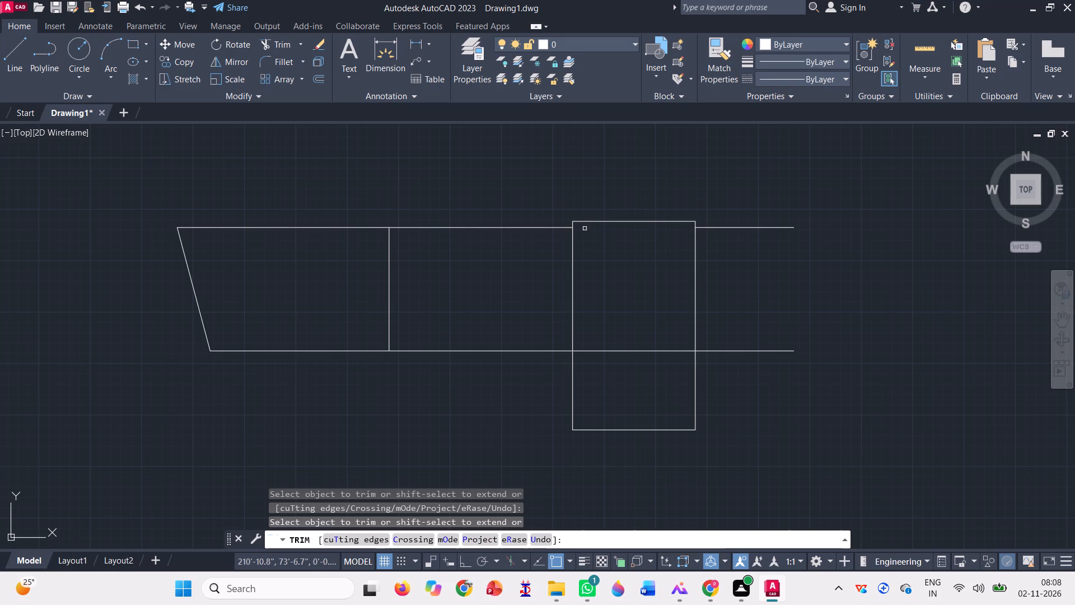
click(747, 202)
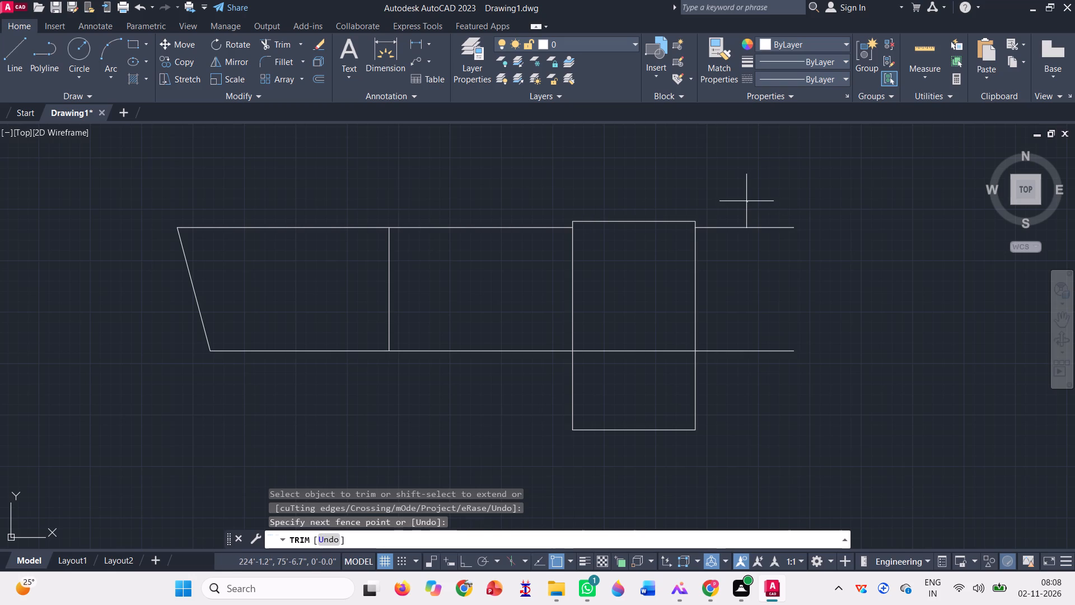
click(747, 367)
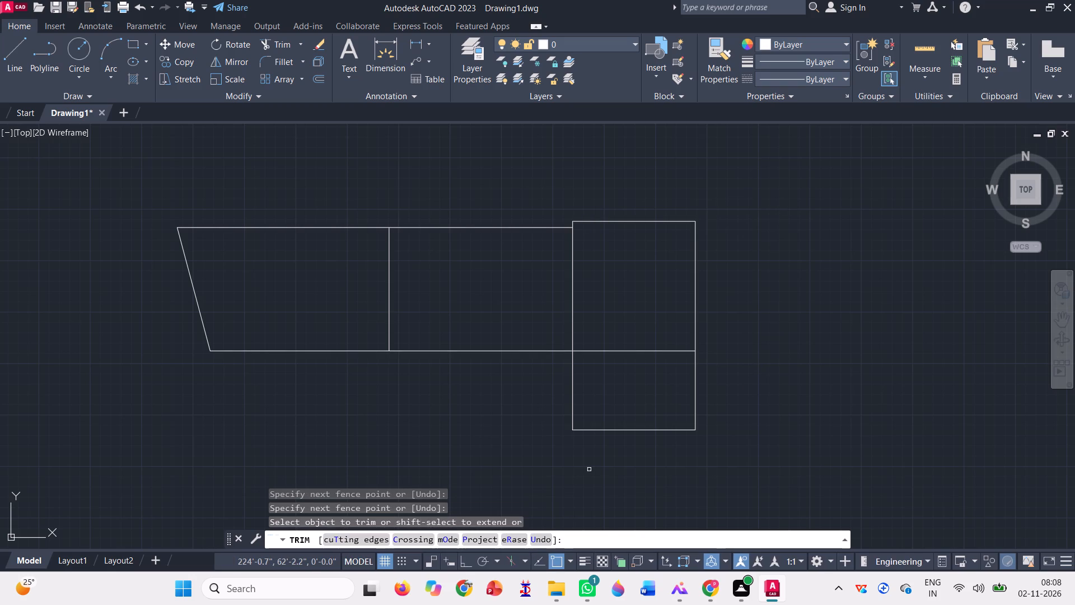
click(563, 404)
click(649, 332)
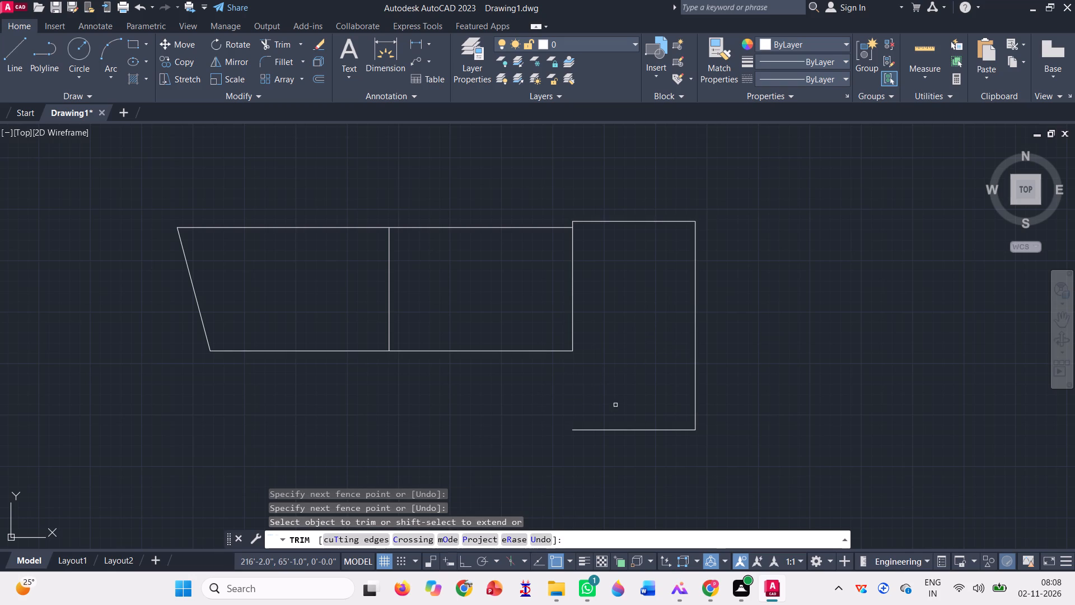
scroll(614, 401, down, 4)
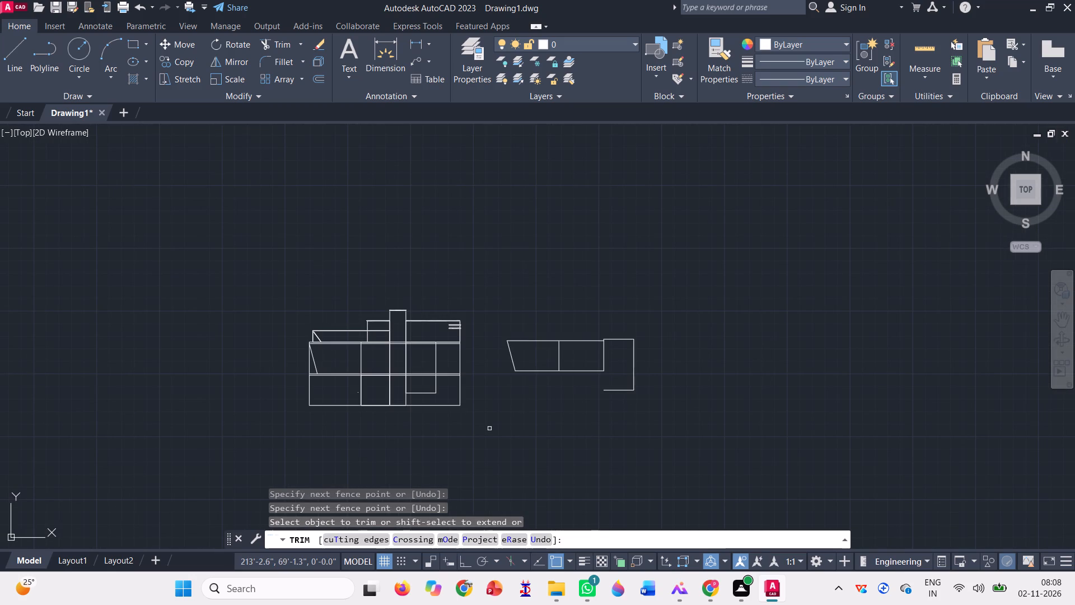
key(Escape)
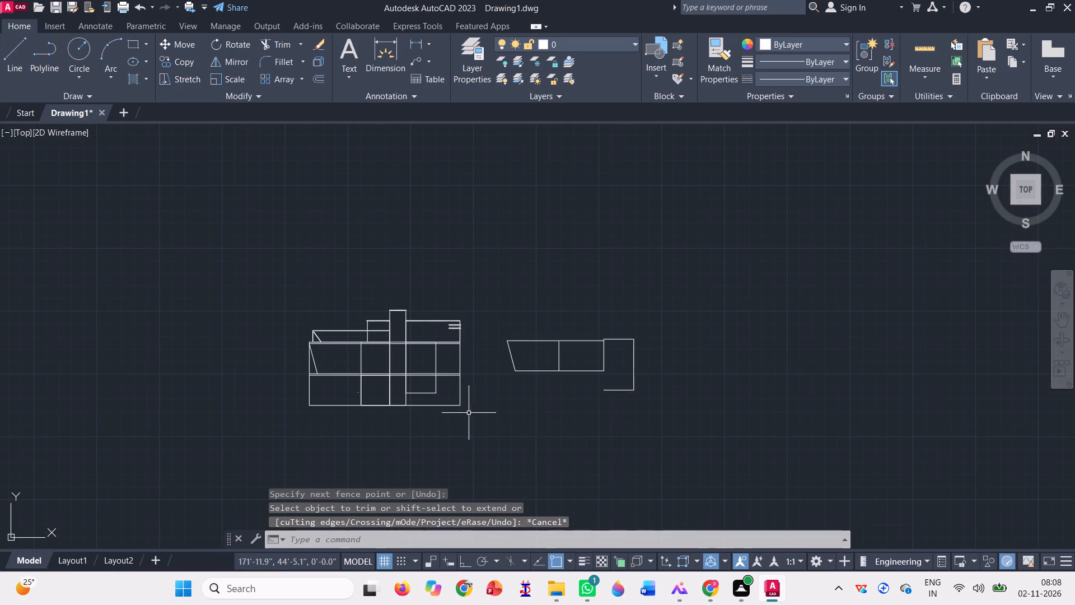
Copy the elevation's base line beneath the trimmed outline, aligning by the lower endpoint of the sloping line.
click(429, 408)
click(427, 405)
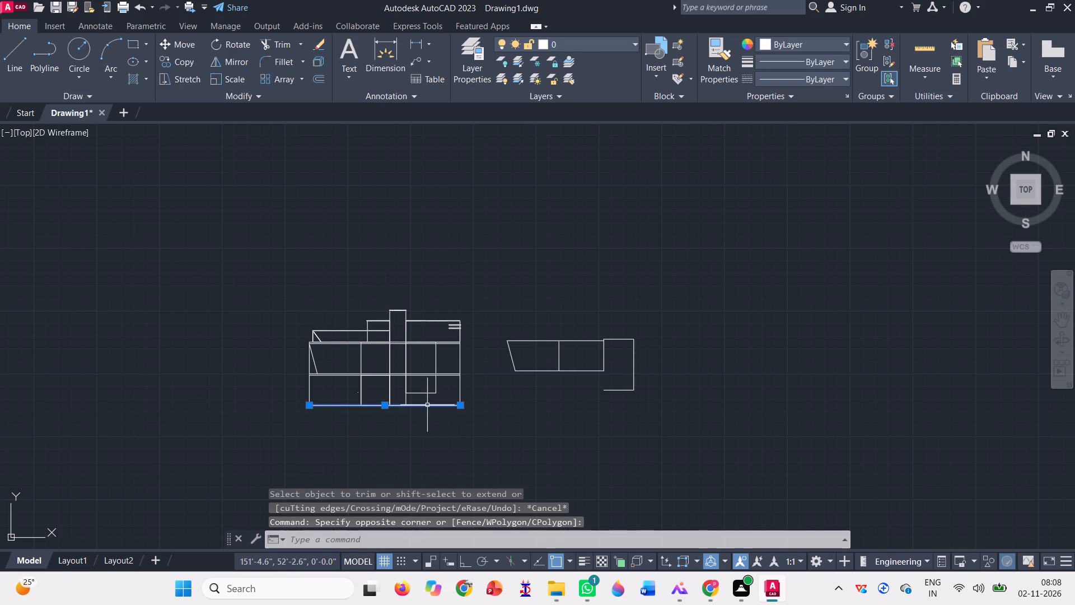
text(co)
key(space)
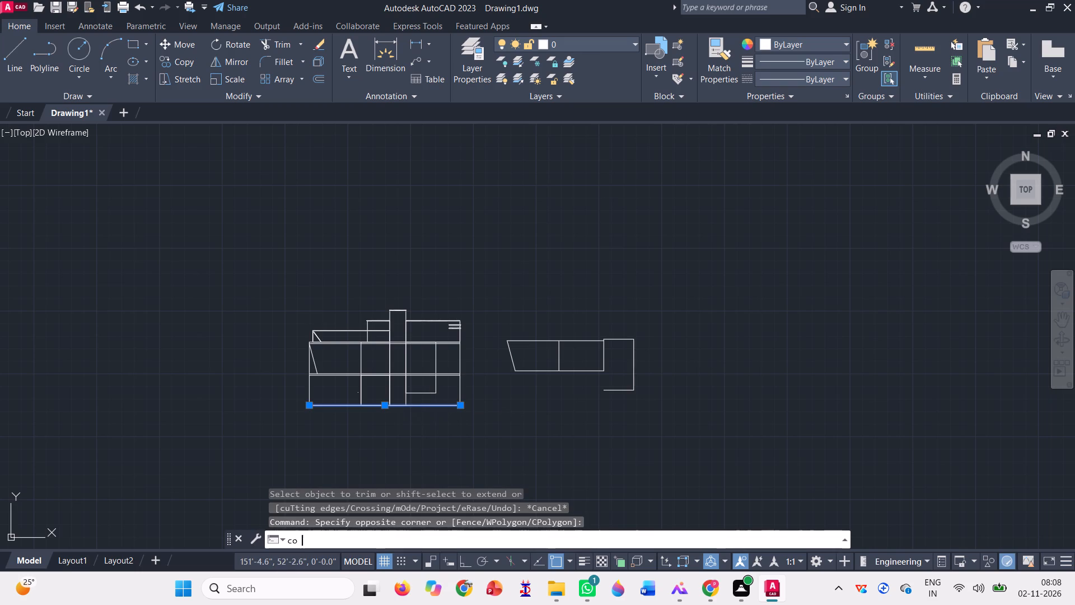
scroll(325, 371, up, 1)
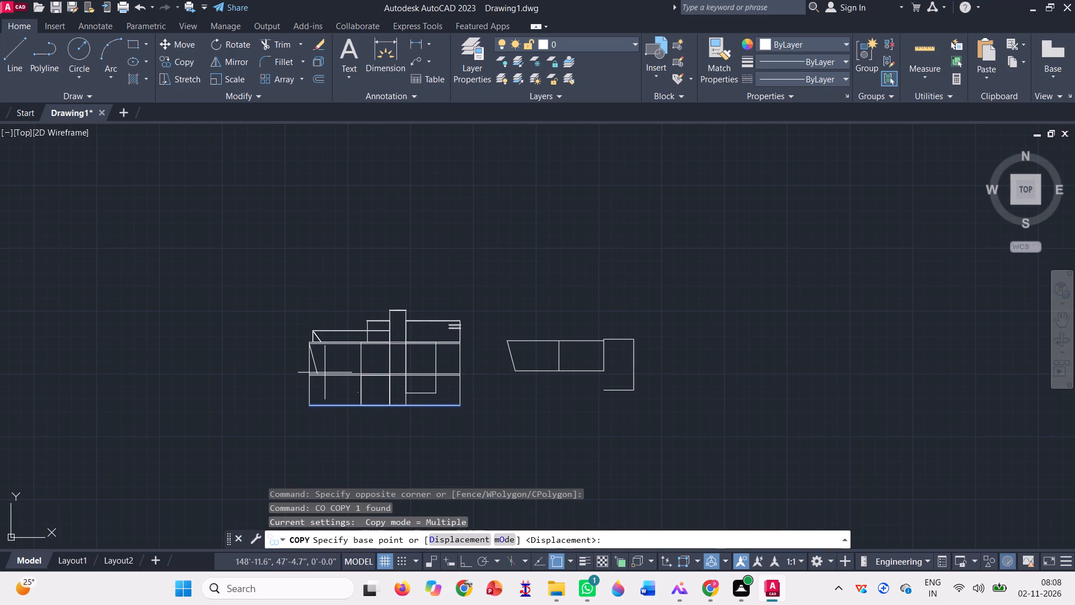
scroll(325, 373, up, 2)
scroll(284, 401, up, 4)
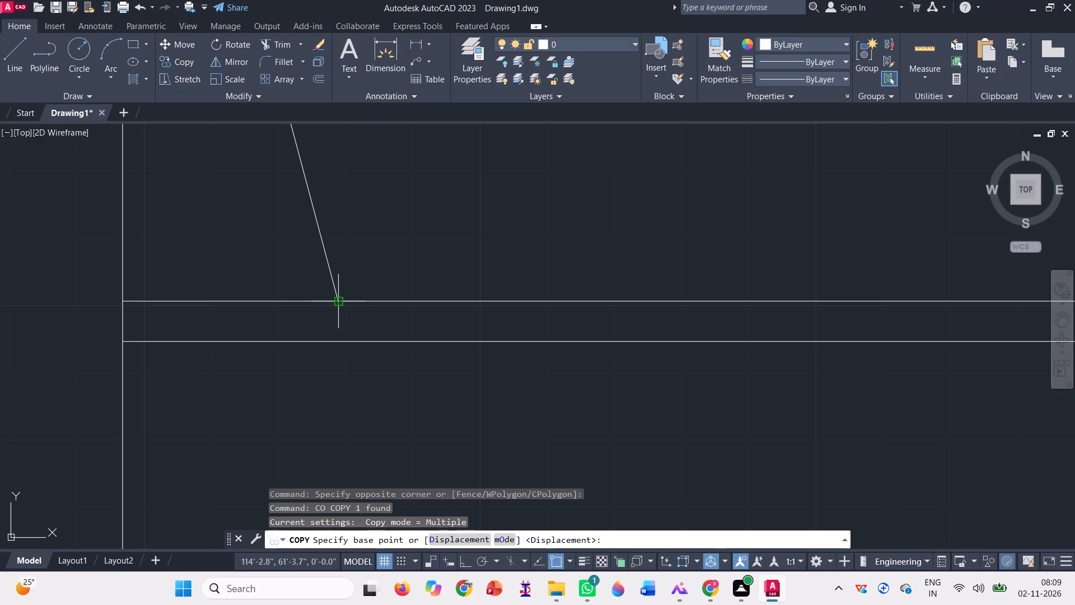
click(339, 299)
scroll(283, 357, down, 7)
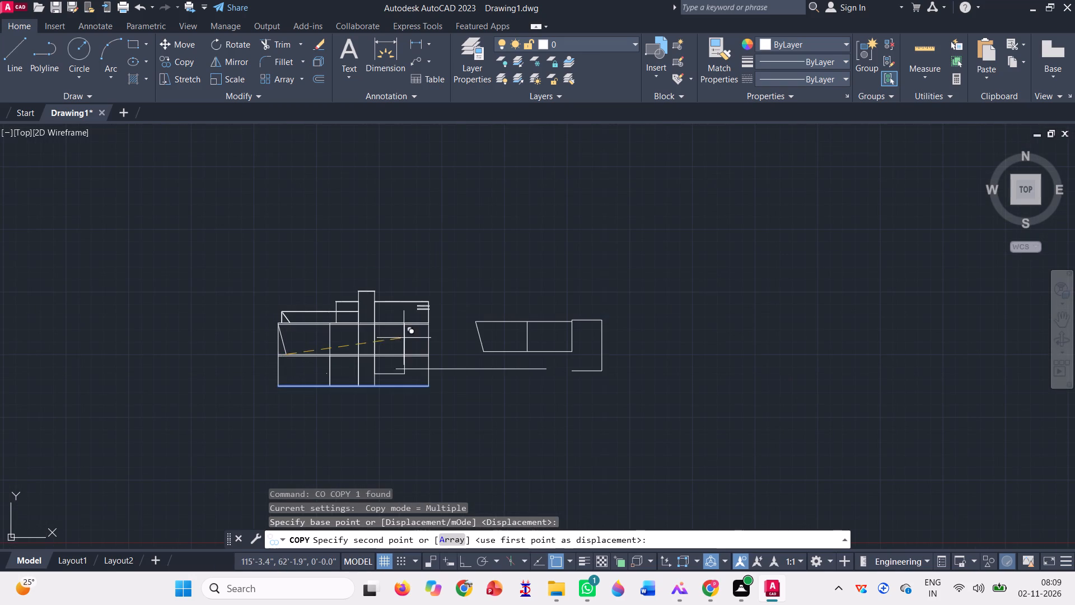
scroll(477, 348, up, 3)
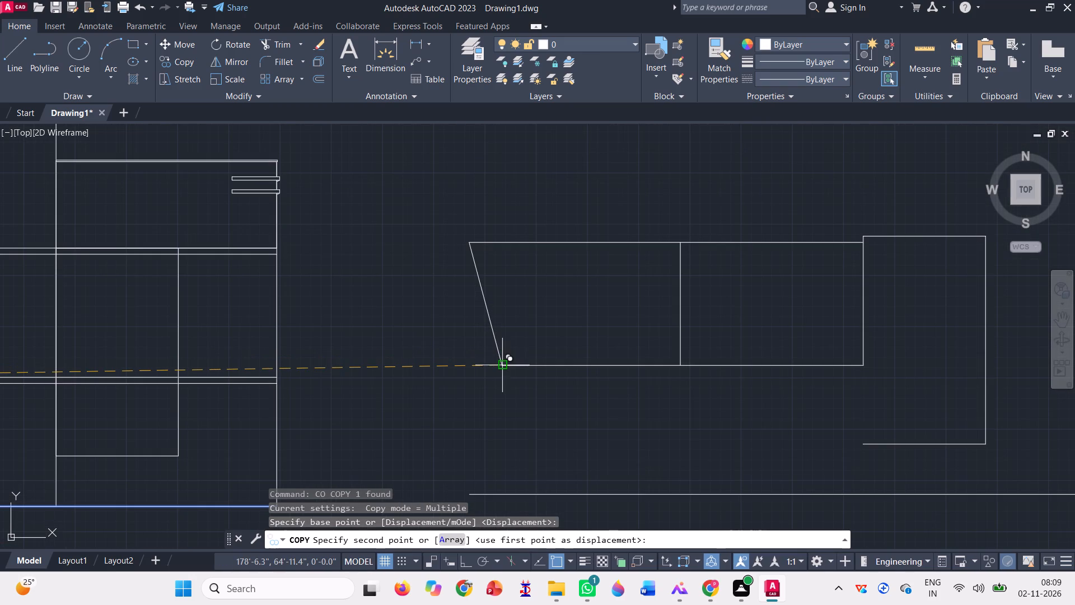
click(506, 365)
scroll(389, 357, down, 2)
key(space)
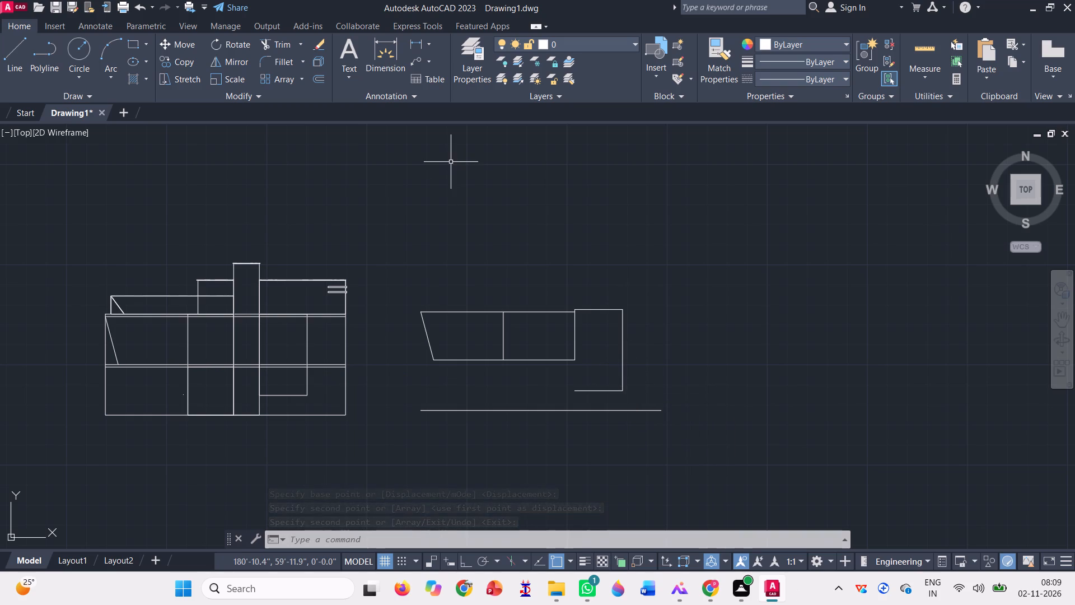
Trim away the bottom edge of the copied east rectangle, just above the base line.
click(272, 40)
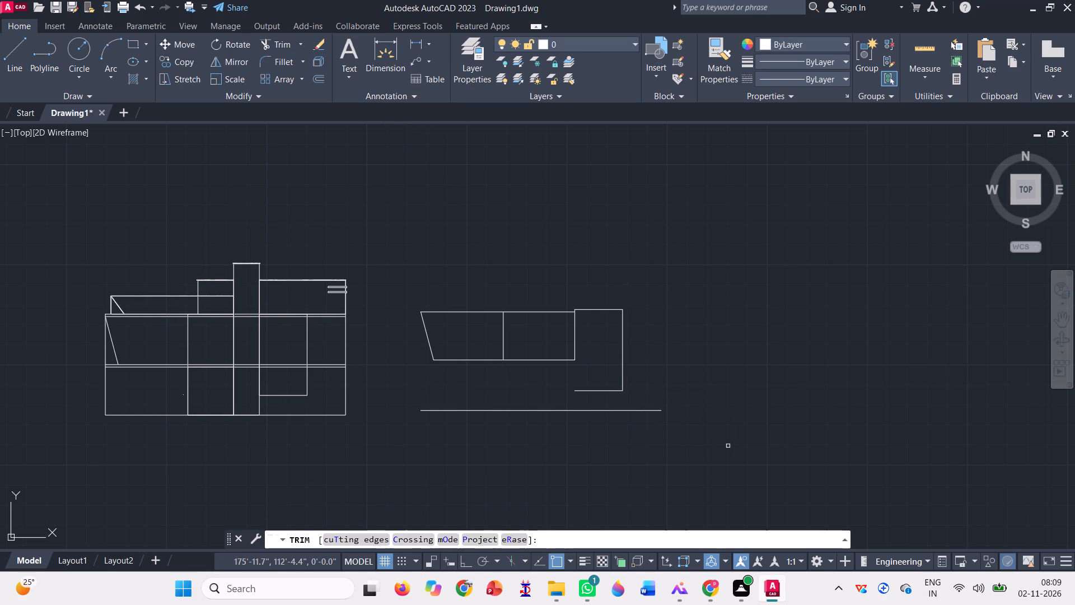
click(606, 390)
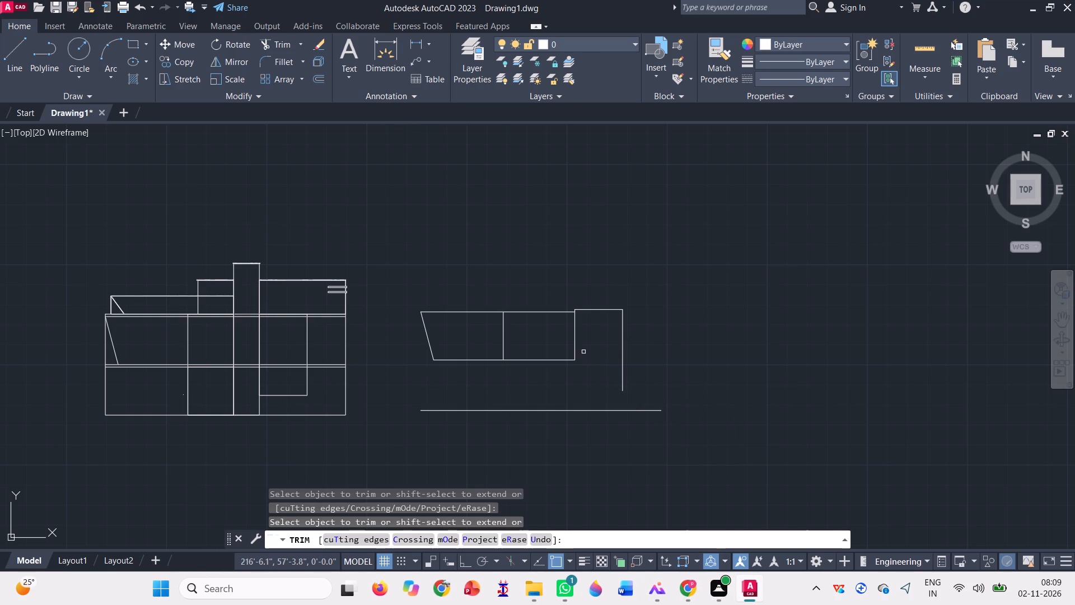
key(Escape)
Extend the trimmed outline's east vertical line down to the copied base line.
click(306, 48)
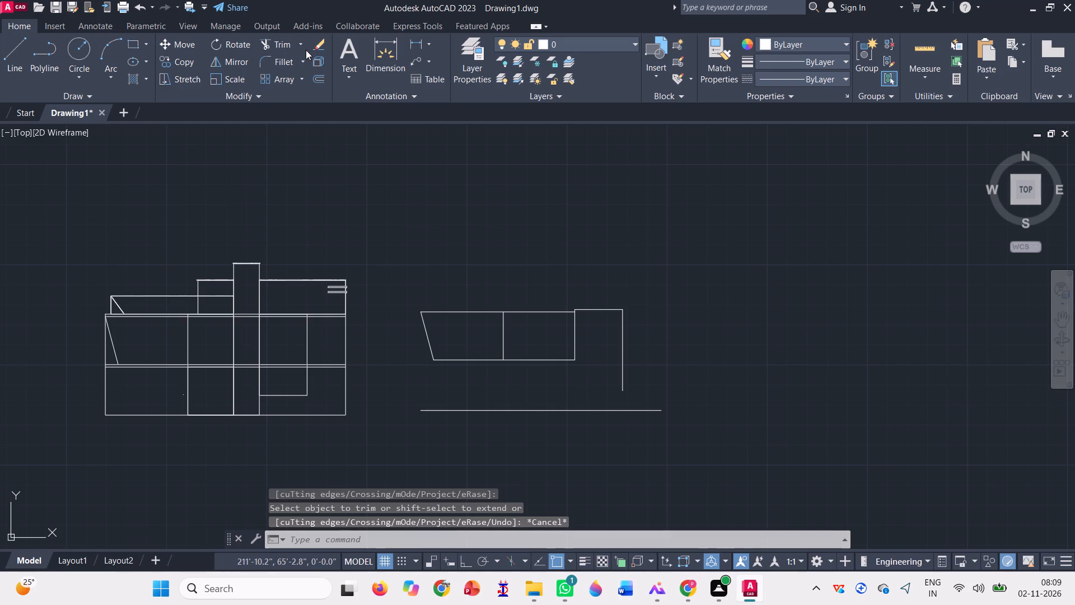
click(300, 40)
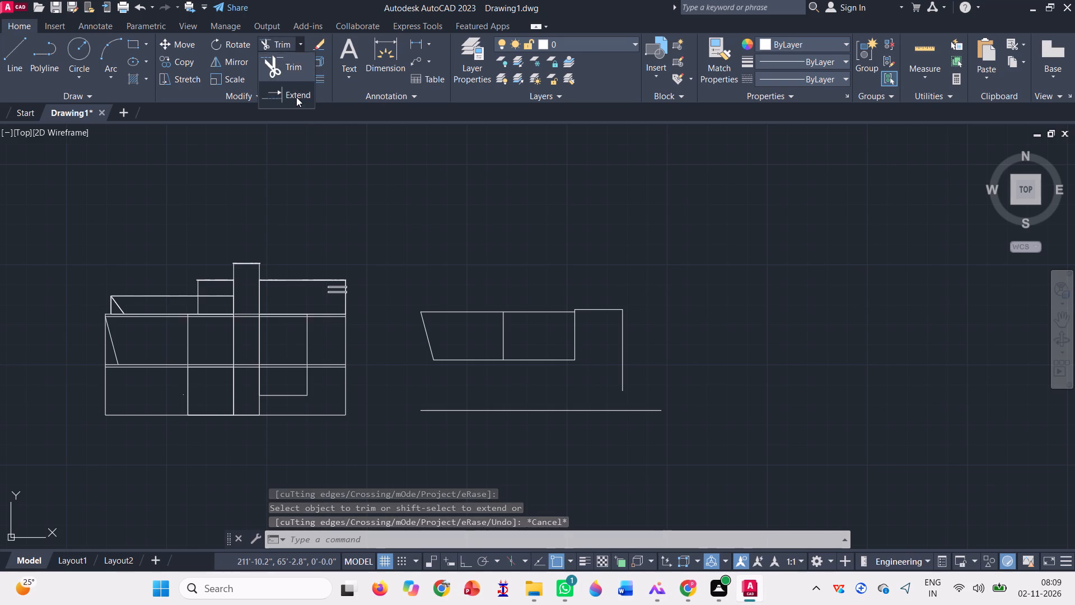
click(296, 97)
click(605, 363)
click(651, 349)
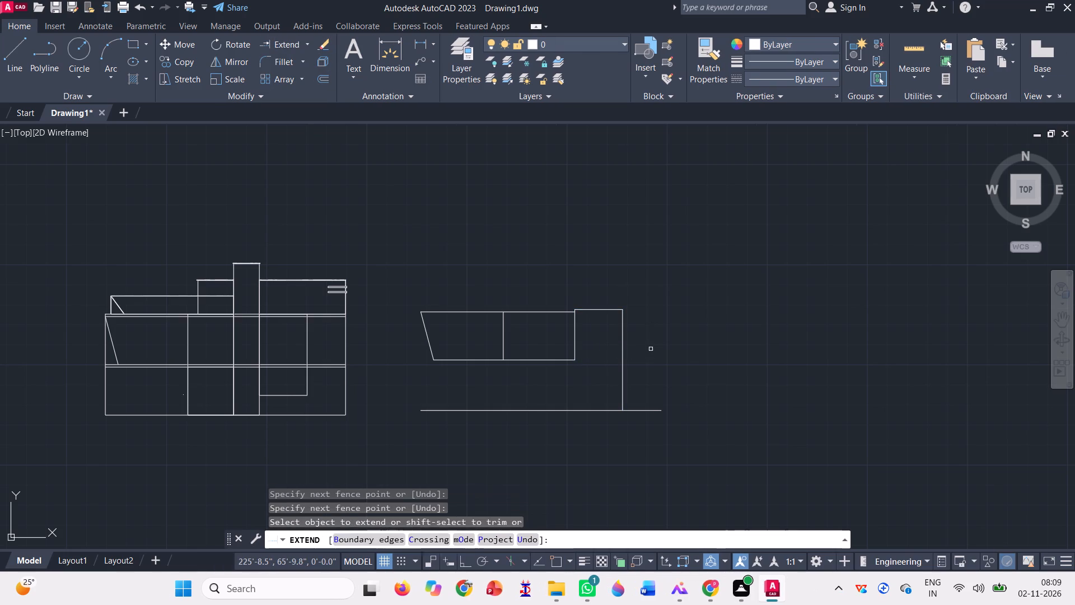
key(Escape)
Draw a diagonal line from the outline's lower corner at the east rectangle's west side to the foot of the east vertical.
scroll(651, 349, up, 1)
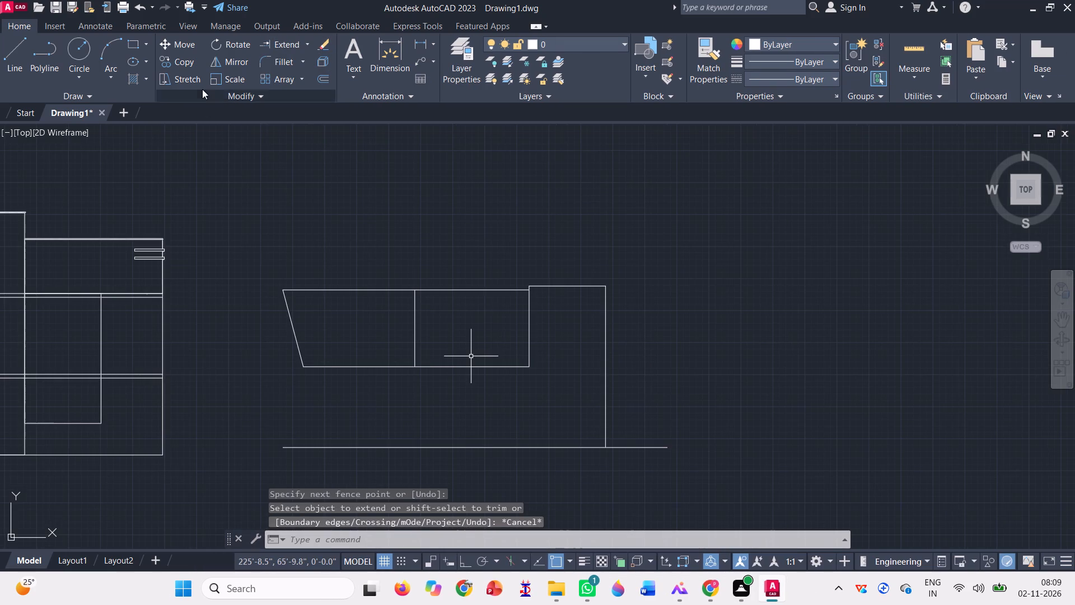
click(20, 47)
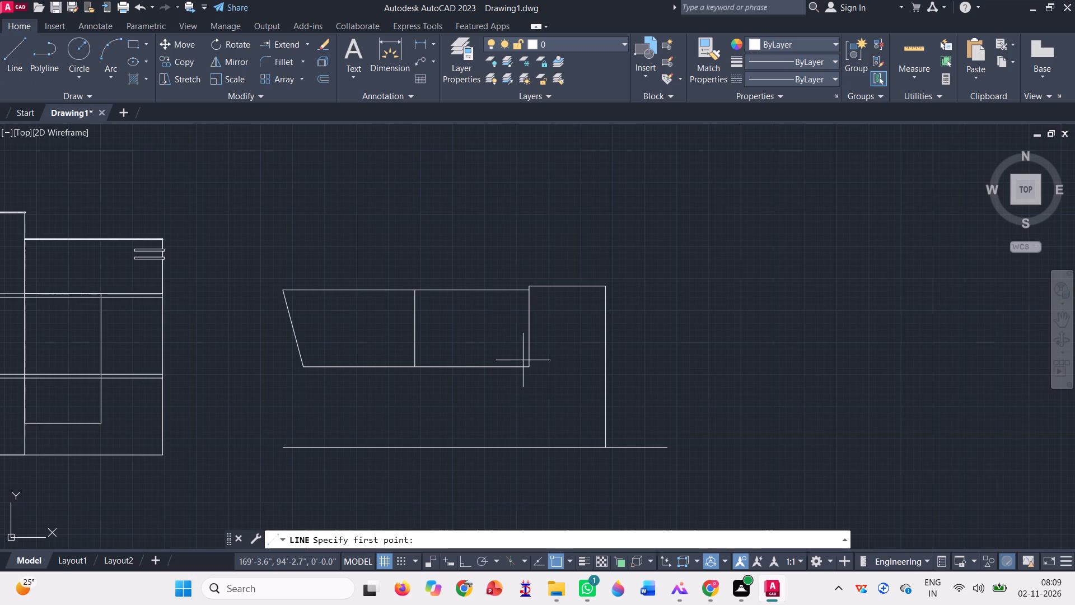
click(530, 362)
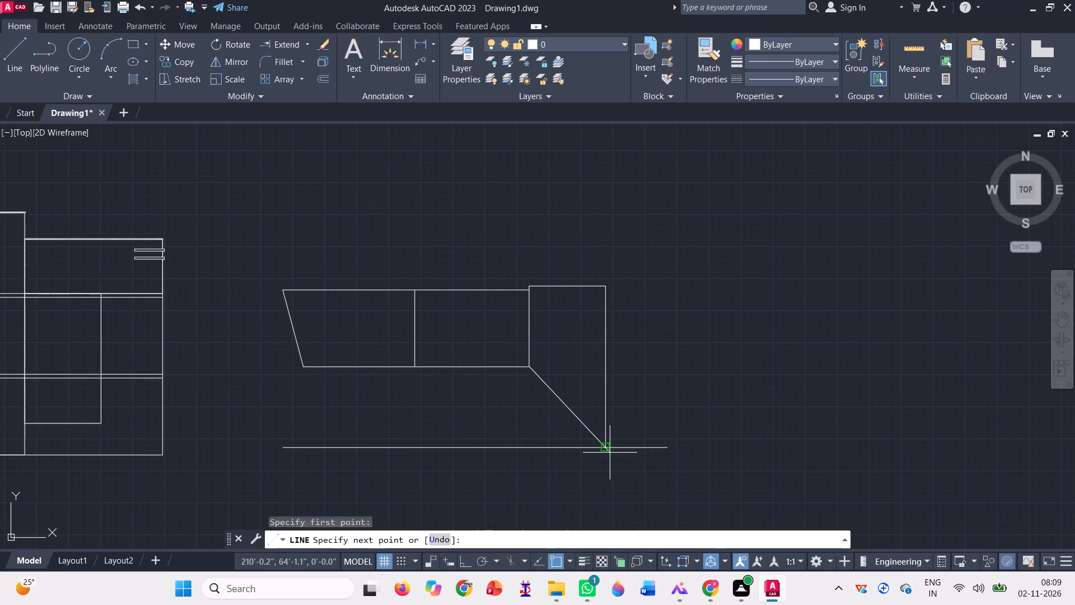
click(609, 449)
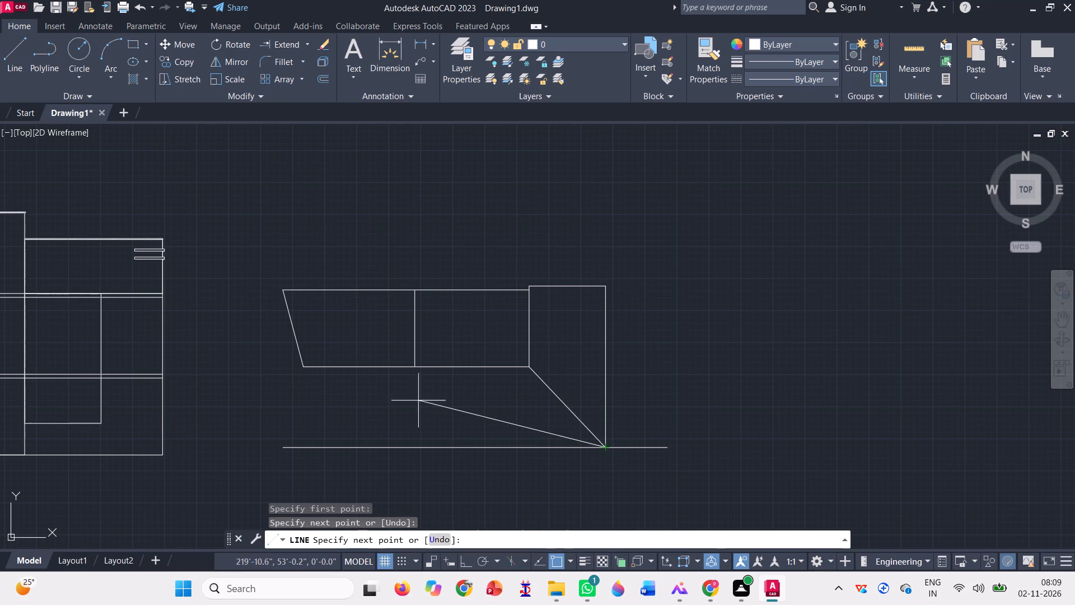
key(space)
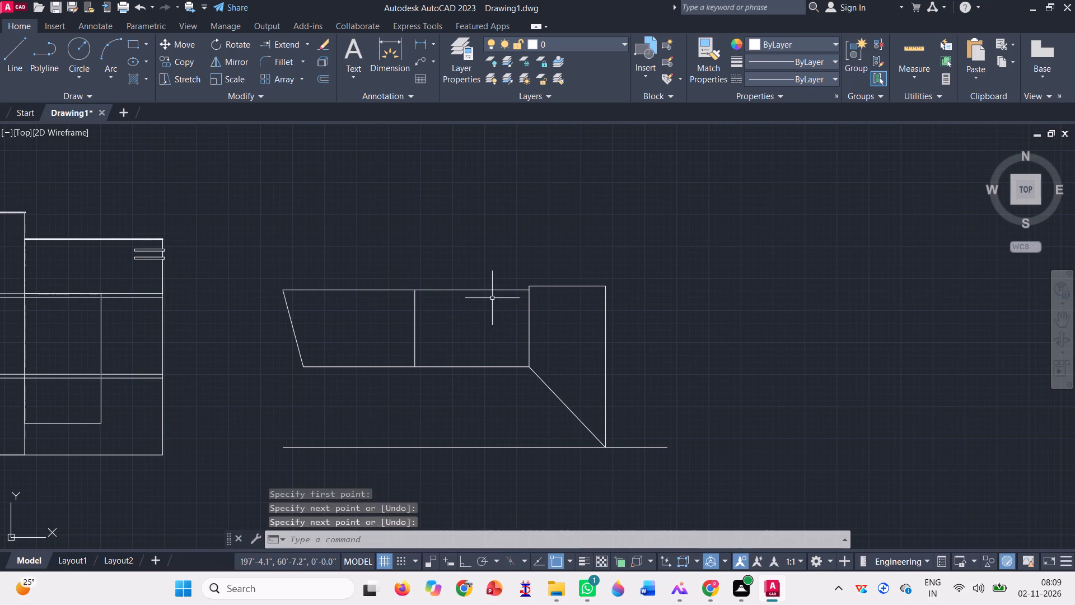
Draw a line about 2'-8" up from the outline's top east corner, continuing down in a slope to the upper horizontal line's east end.
click(13, 52)
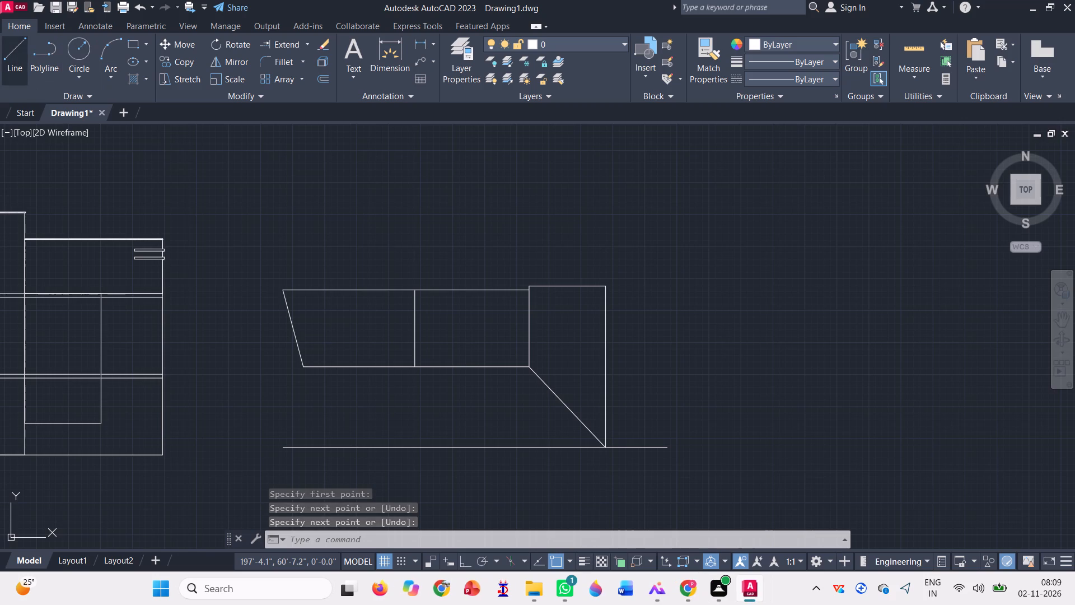
click(607, 287)
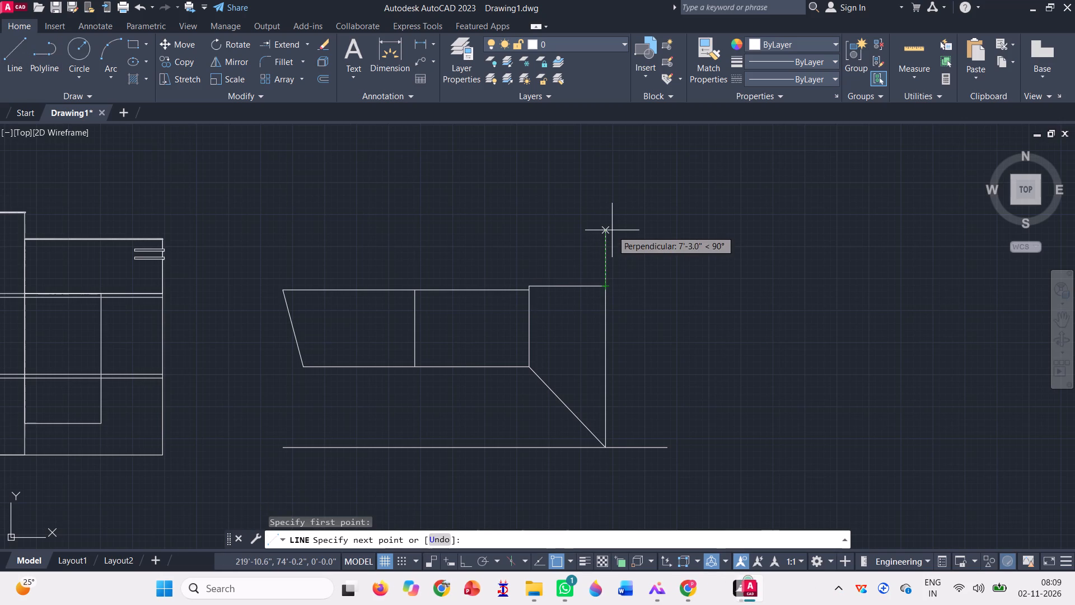
key(F8)
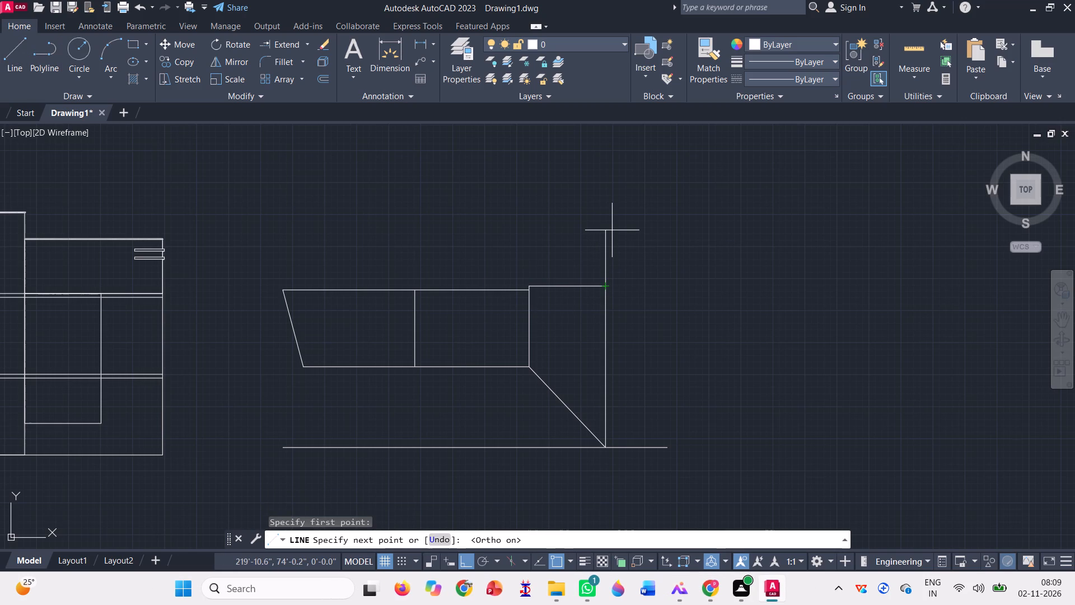
click(602, 264)
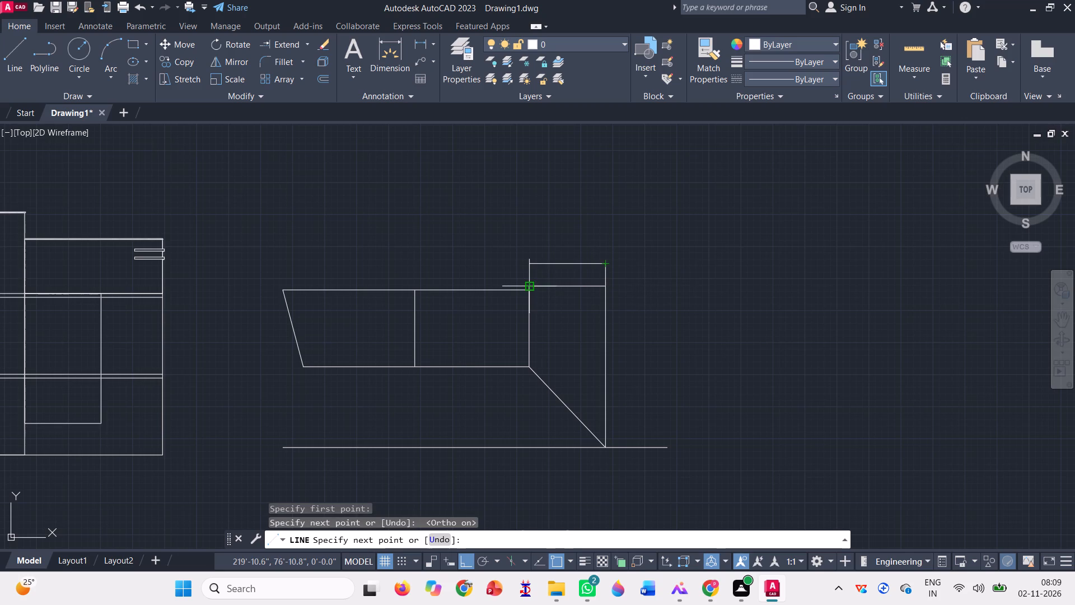
key(F8)
scroll(532, 287, up, 2)
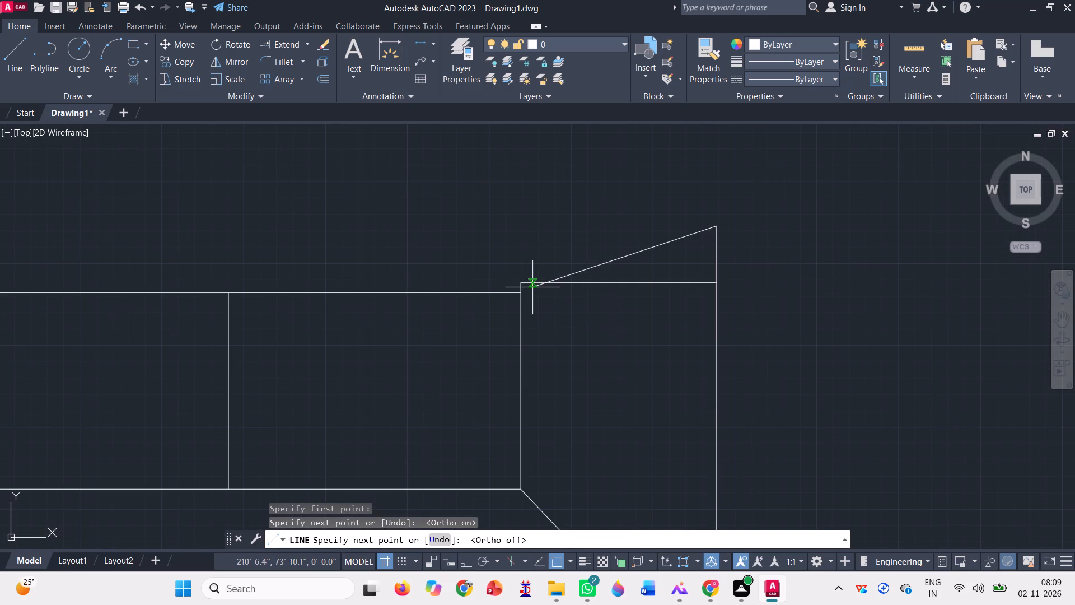
scroll(508, 290, up, 1)
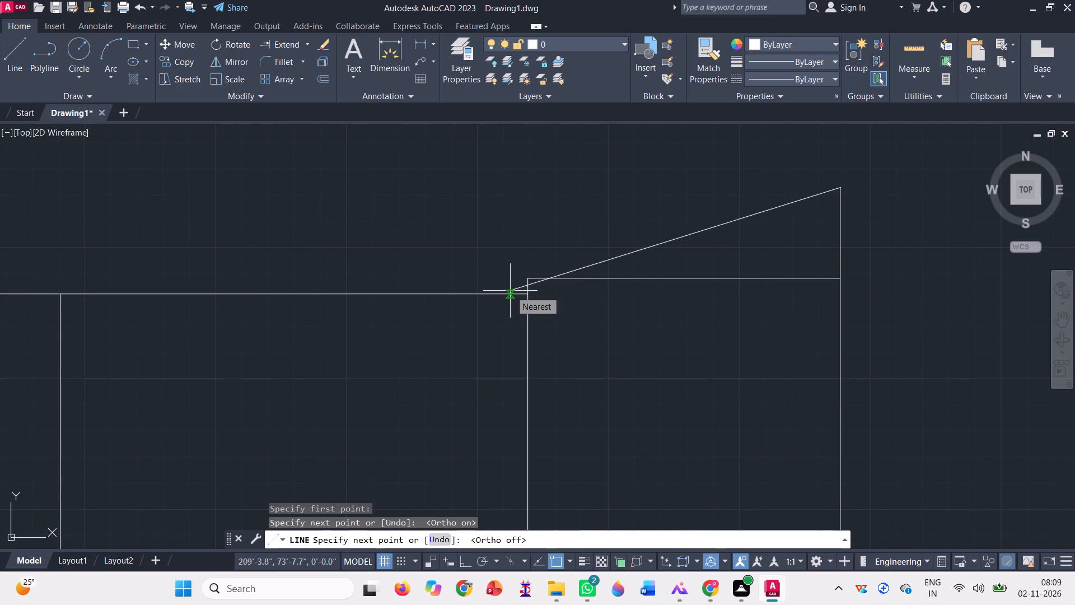
click(516, 288)
scroll(514, 271, down, 3)
key(space)
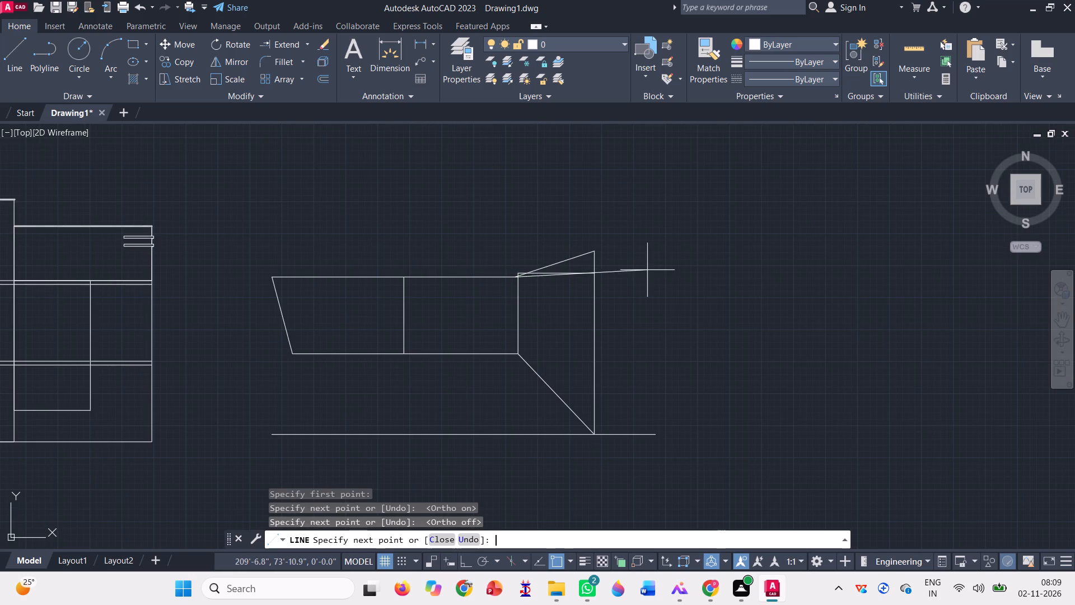
Trim away the copied east rectangle's flat top edge and the corner of its west side projecting above the new slope.
click(307, 45)
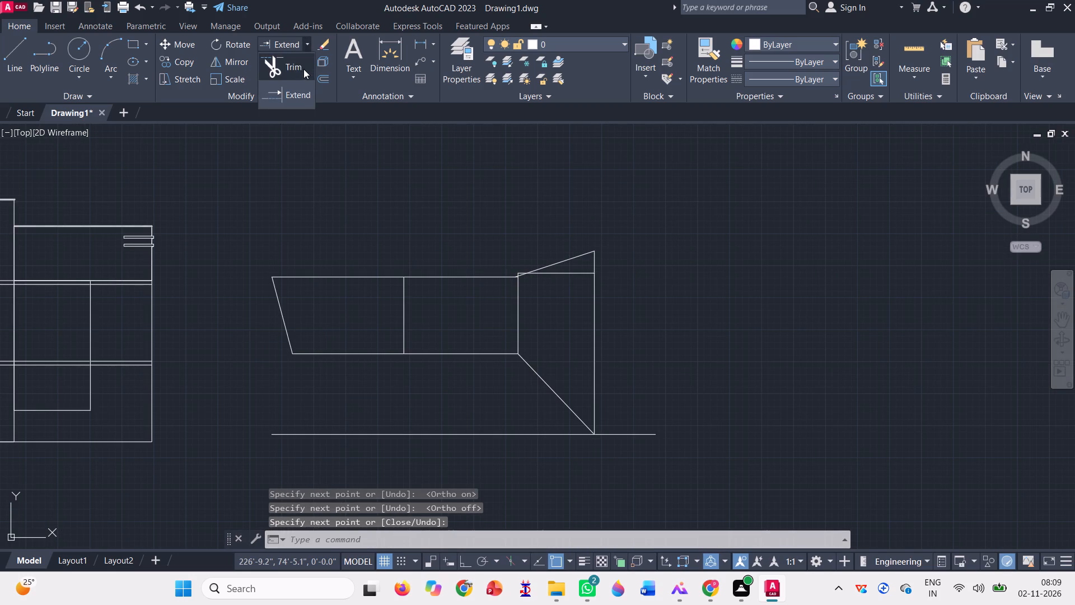
click(303, 69)
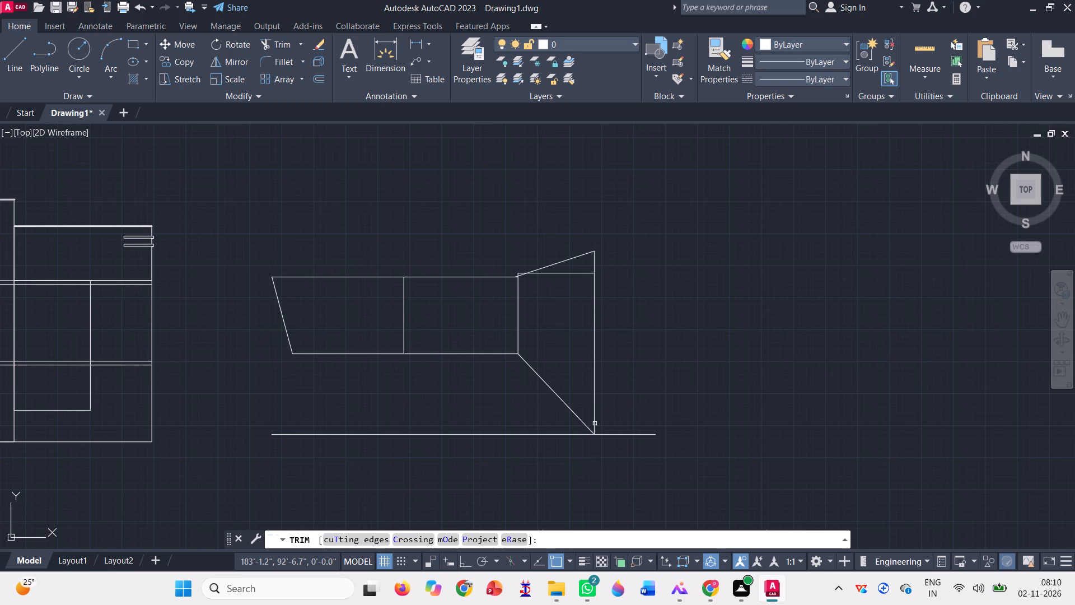
scroll(680, 355, down, 1)
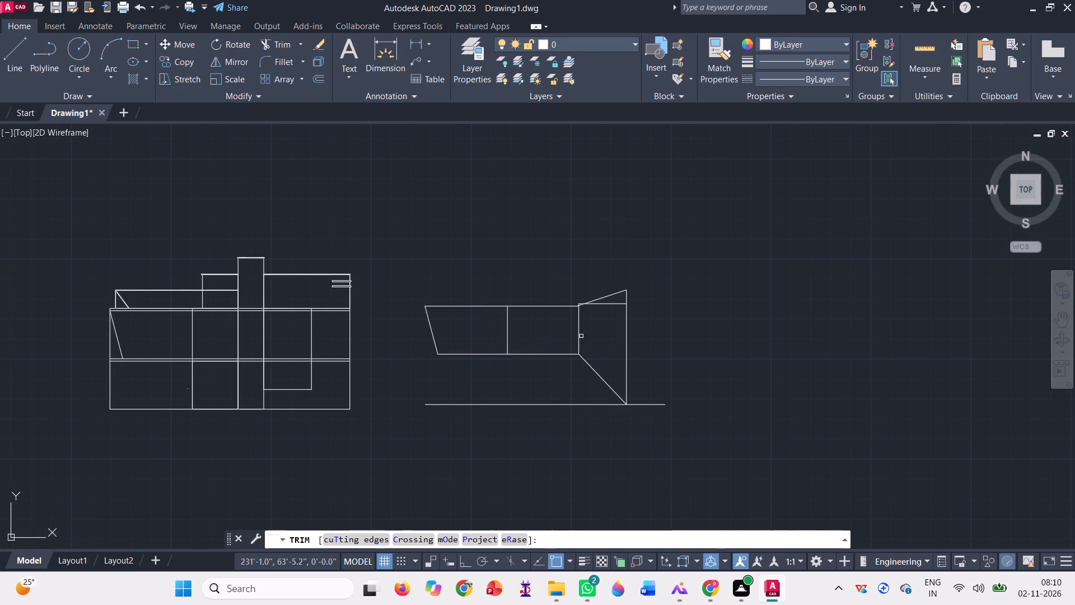
scroll(613, 314, up, 3)
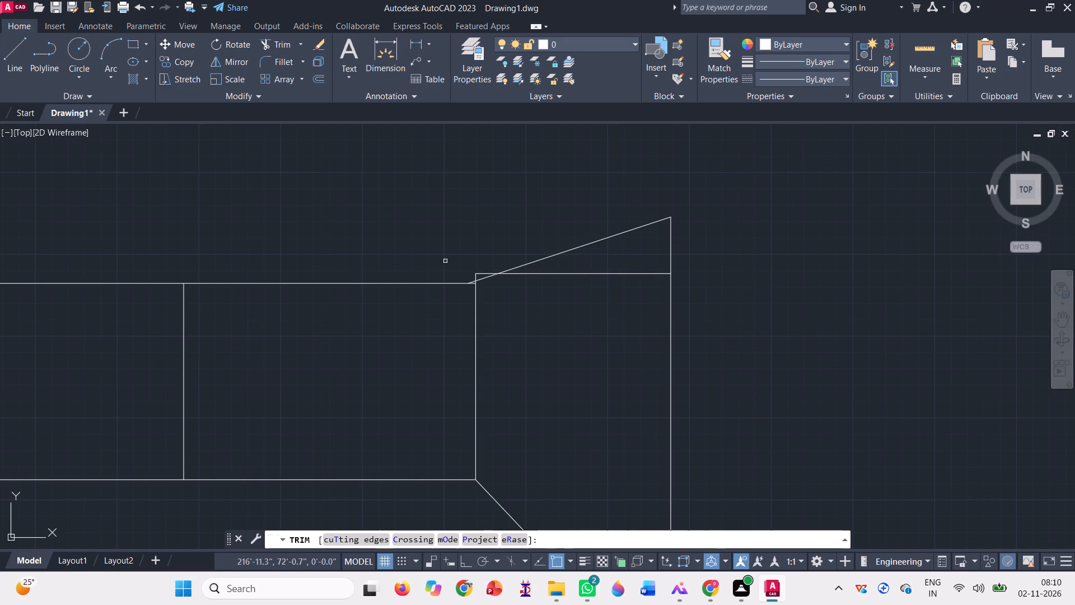
scroll(460, 269, up, 4)
click(541, 308)
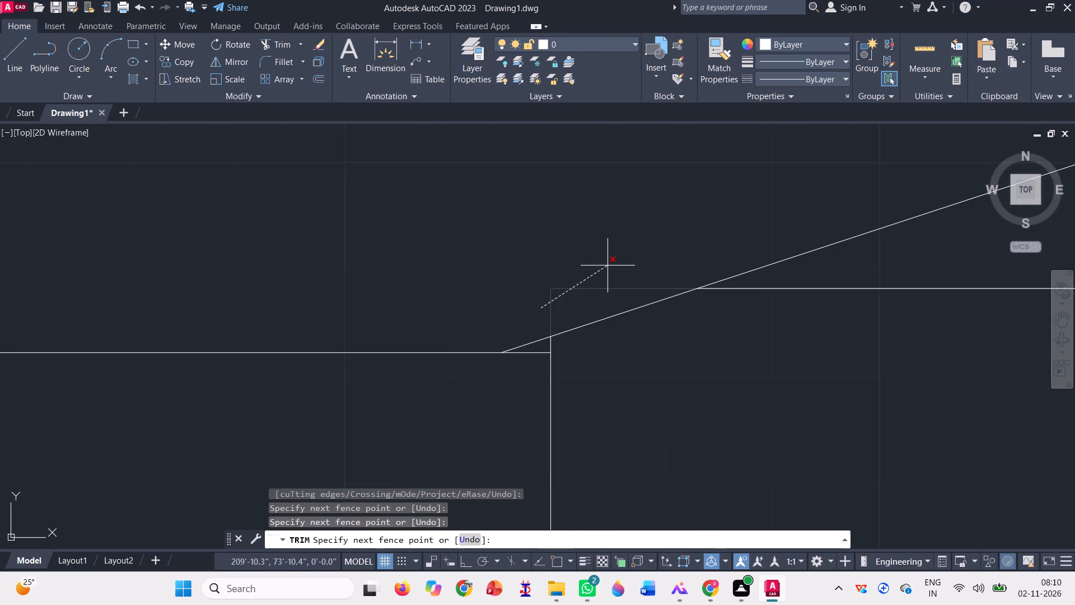
click(607, 264)
scroll(432, 291, down, 4)
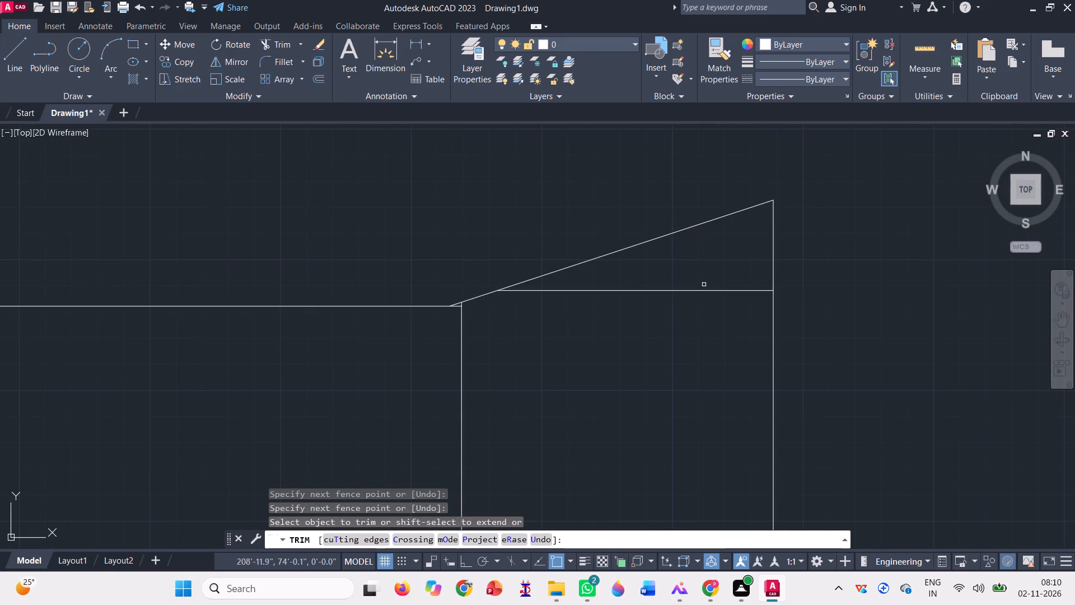
click(704, 279)
click(664, 317)
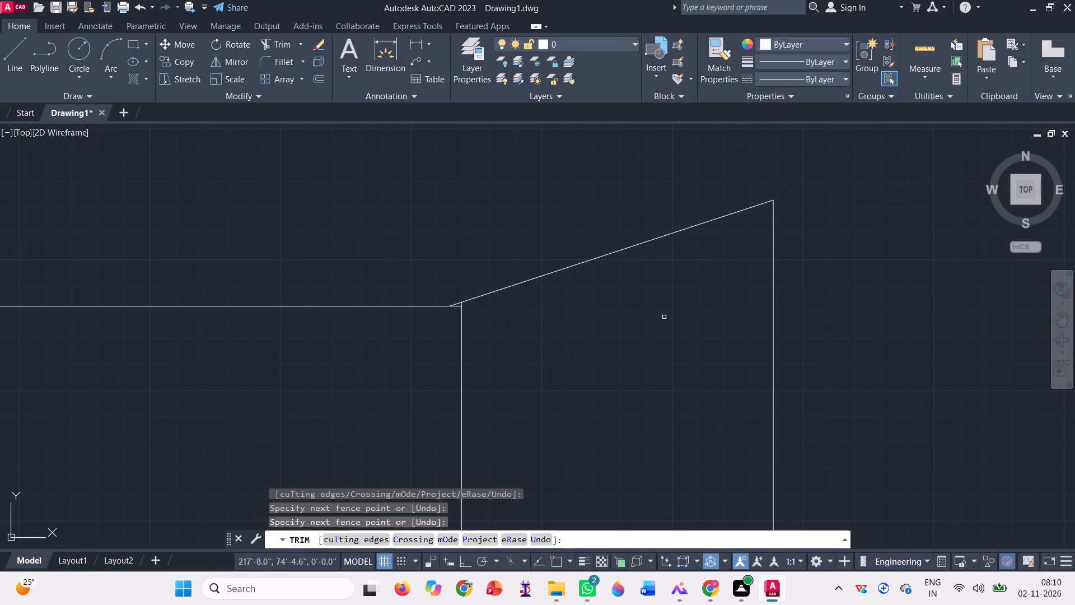
Trim the short vertical and horizontal stubs beneath the west end of the new sloping line.
scroll(462, 311, up, 4)
click(451, 270)
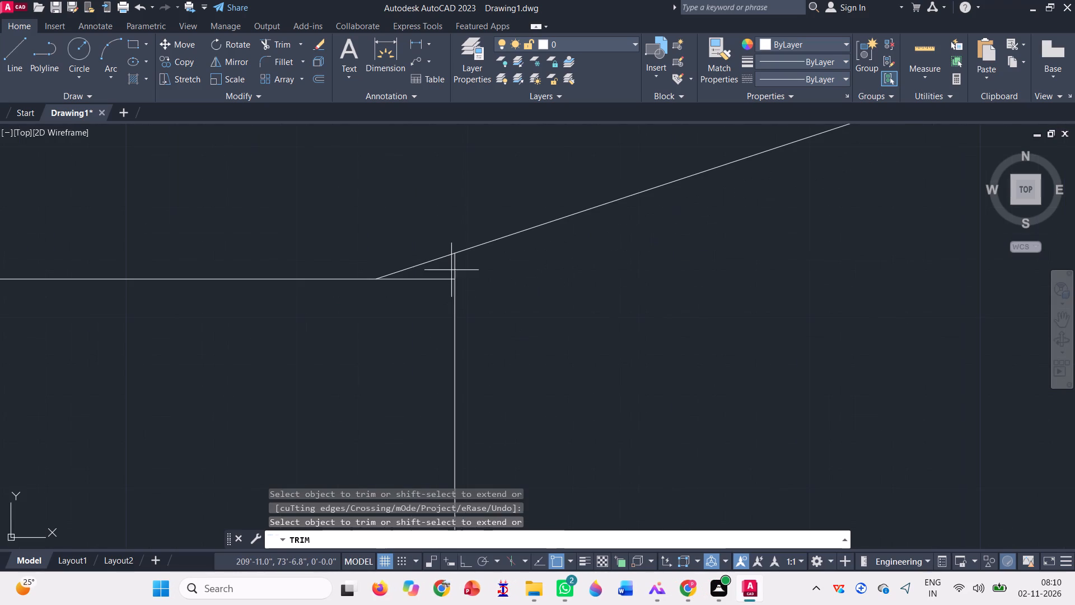
click(479, 270)
click(442, 284)
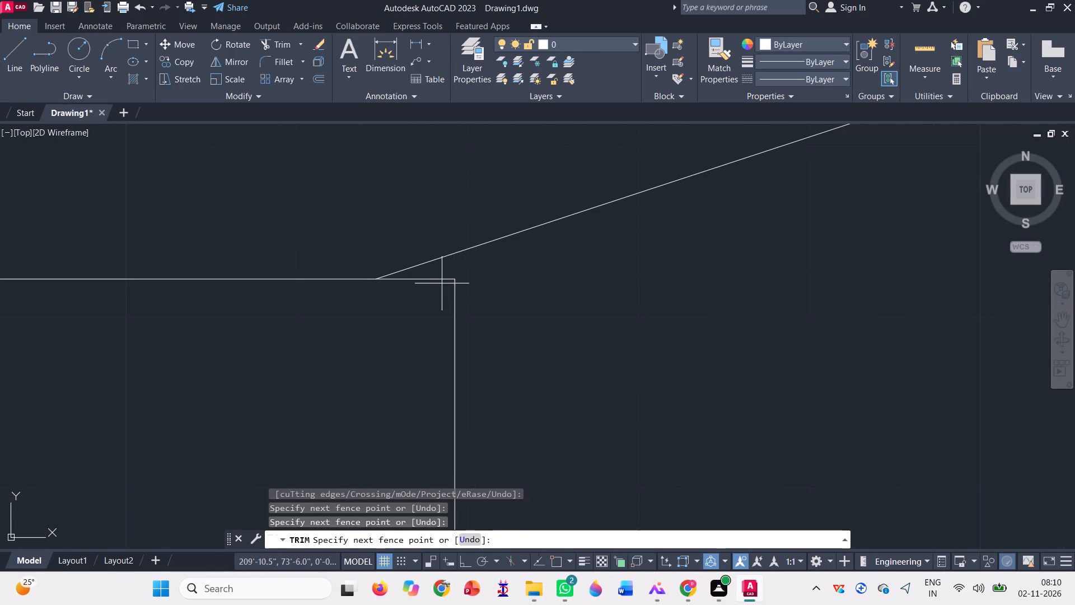
click(446, 273)
scroll(446, 277, down, 6)
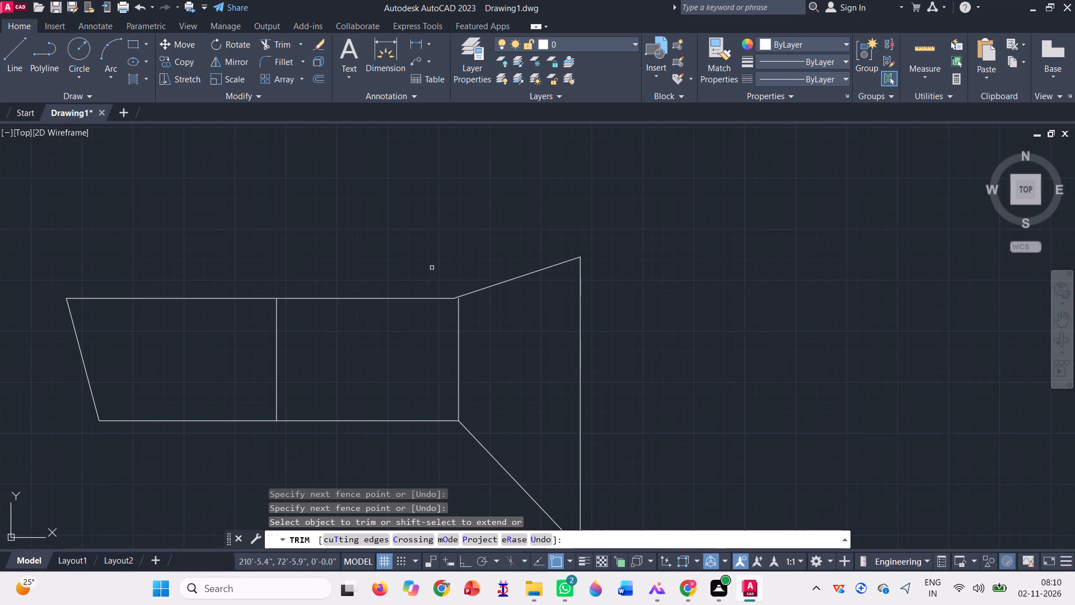
key(Escape)
Copy the elevation's east rectangle onto the outline, aligning by the east endpoints of the two base lines.
scroll(436, 268, down, 2)
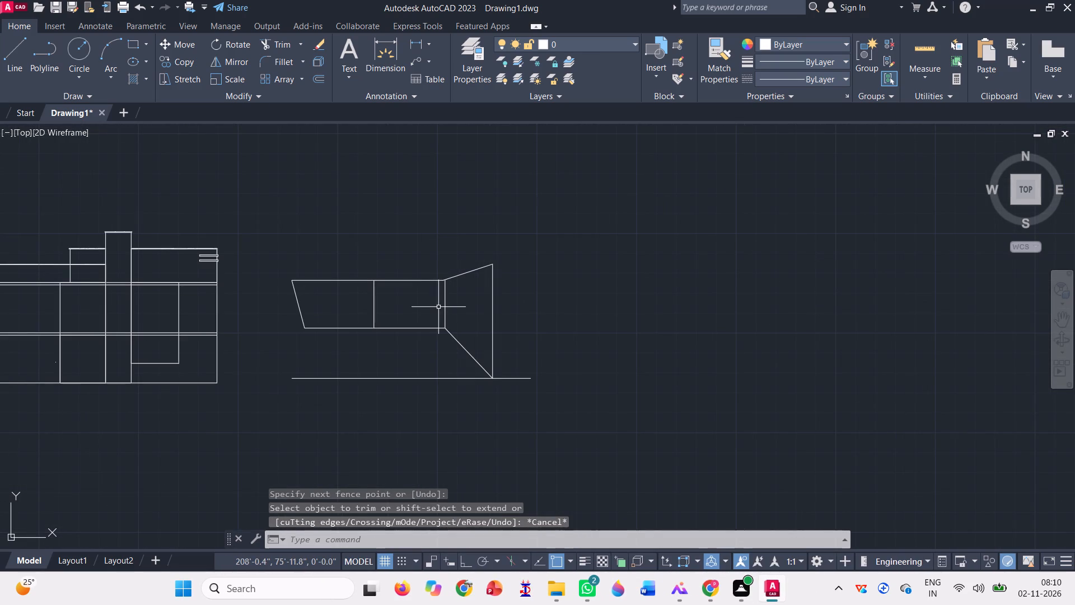
click(132, 322)
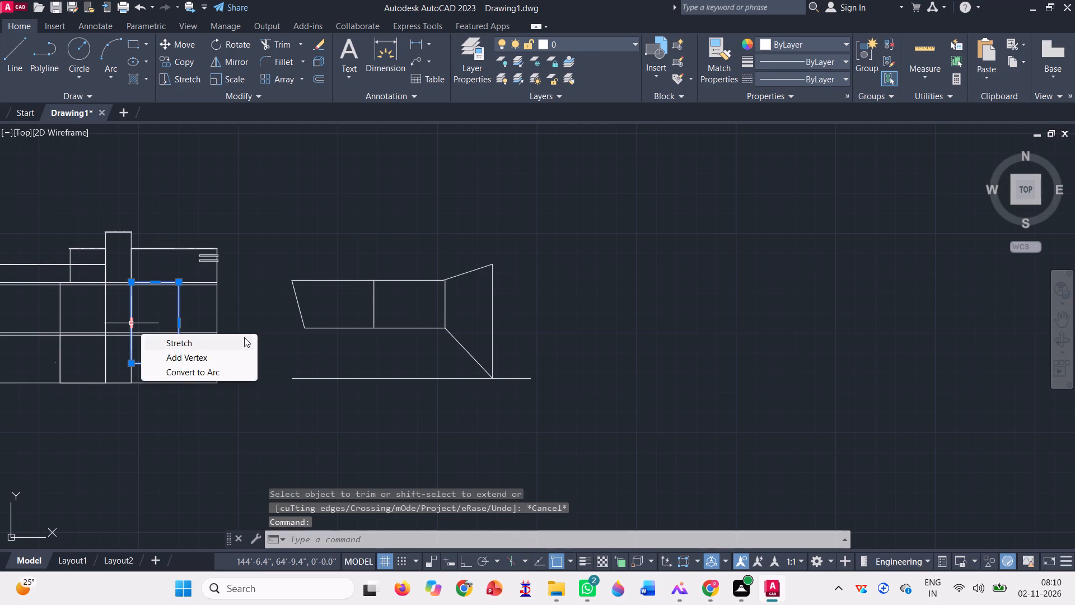
text(co)
key(space)
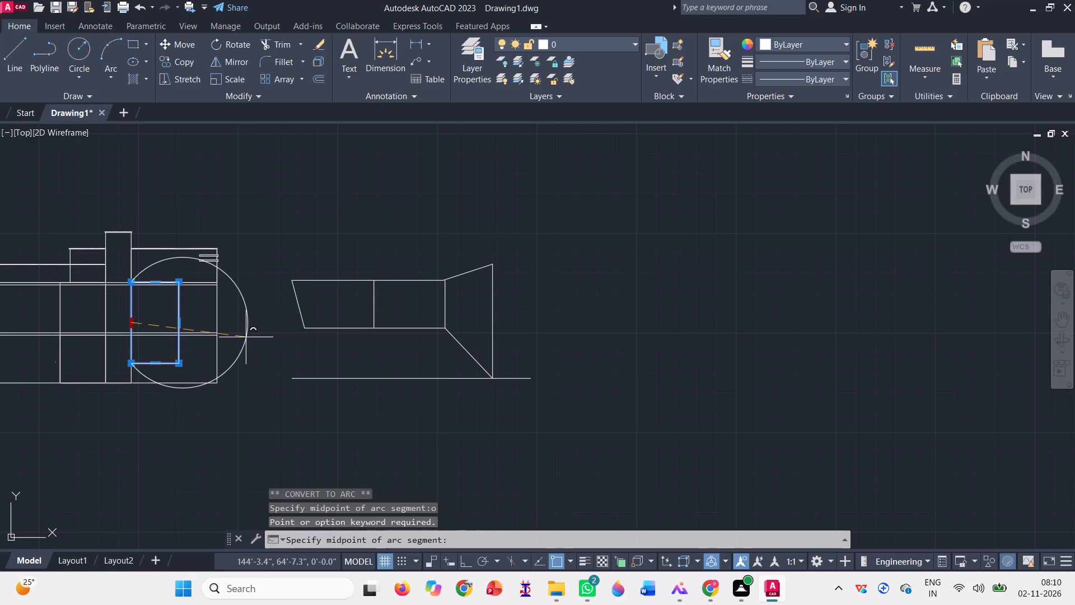
key(Escape)
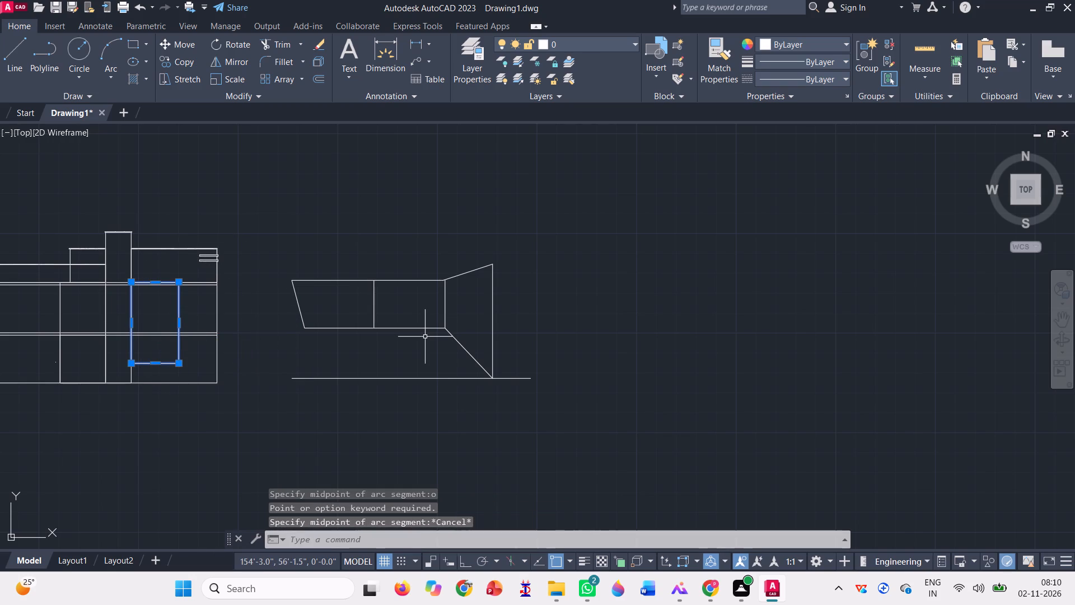
text(co)
key(space)
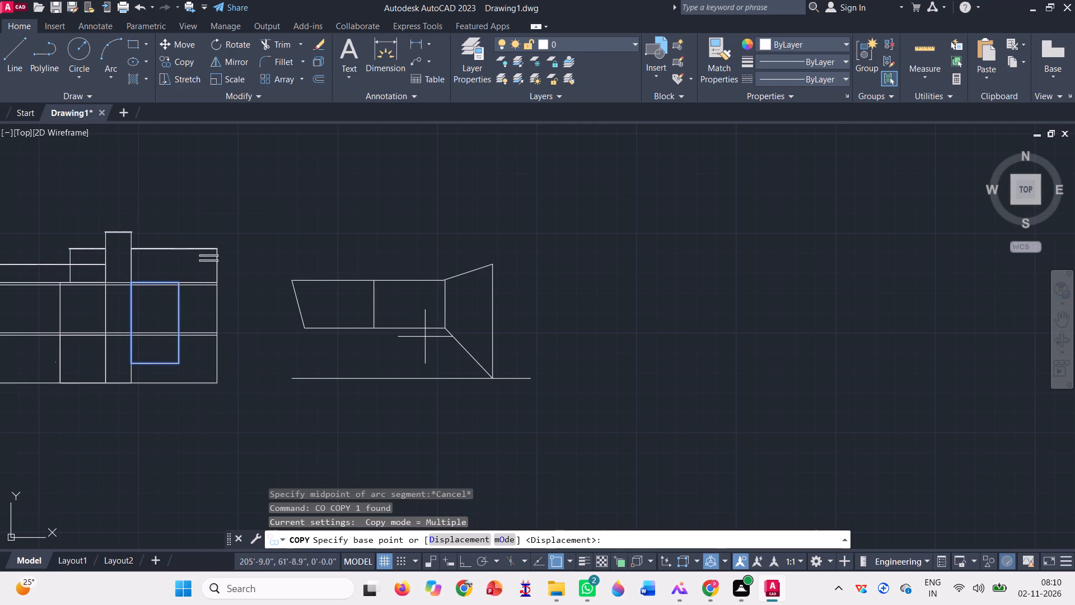
click(217, 384)
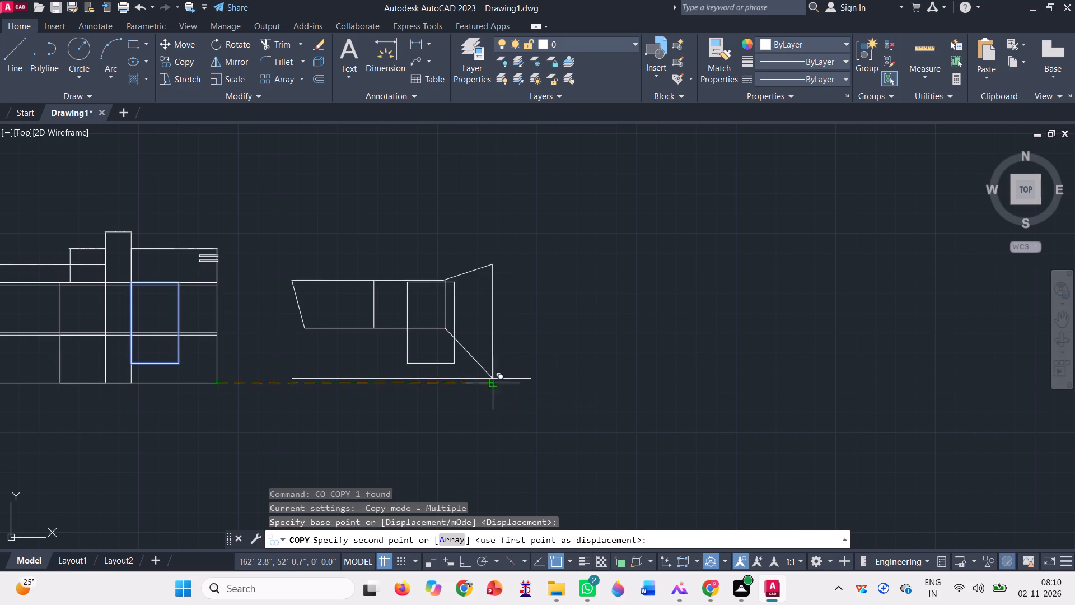
click(531, 379)
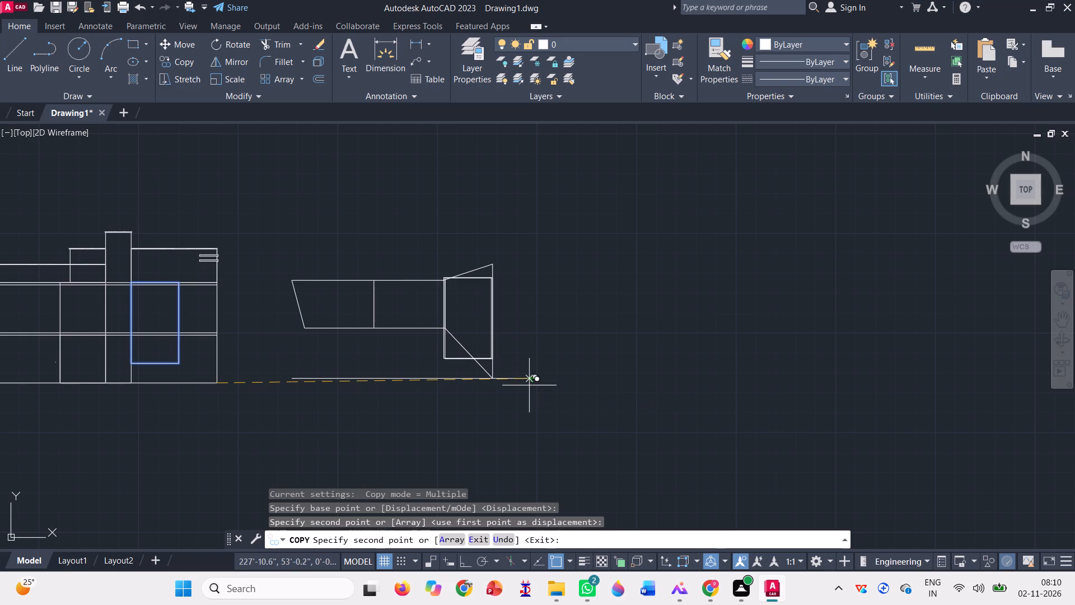
key(space)
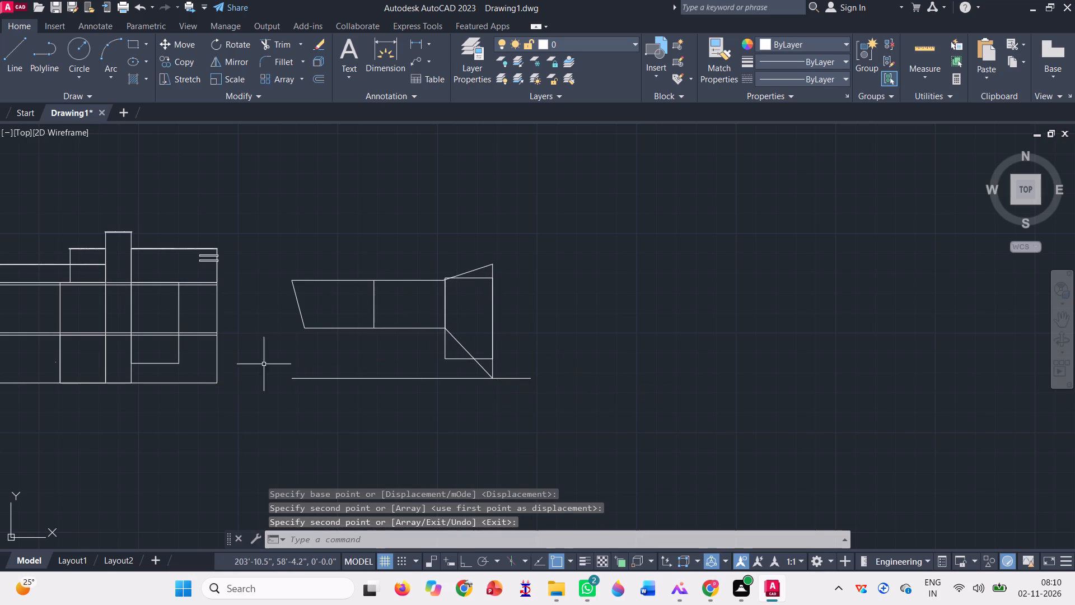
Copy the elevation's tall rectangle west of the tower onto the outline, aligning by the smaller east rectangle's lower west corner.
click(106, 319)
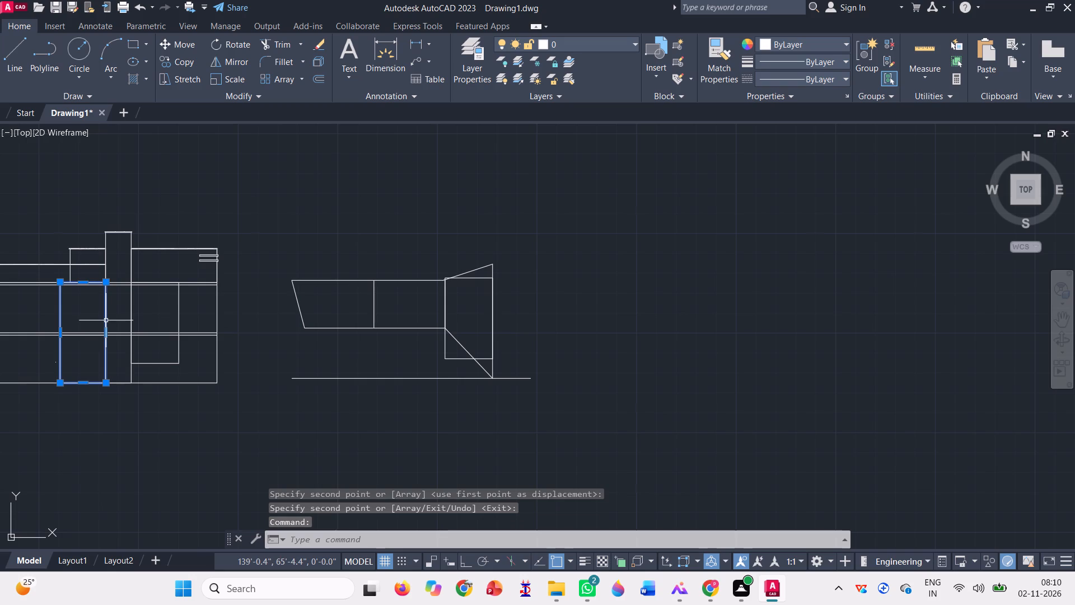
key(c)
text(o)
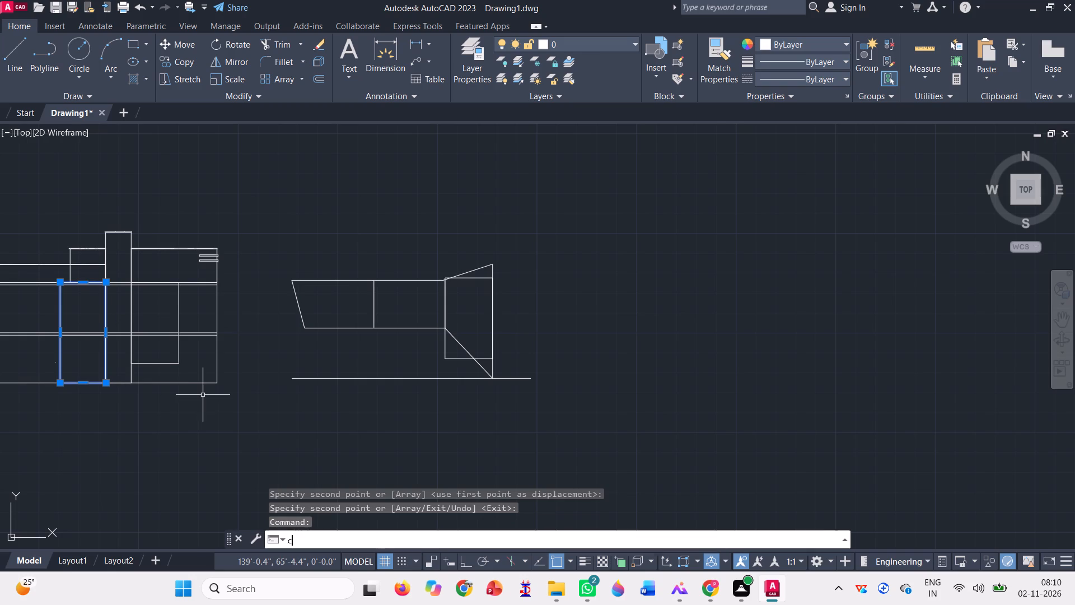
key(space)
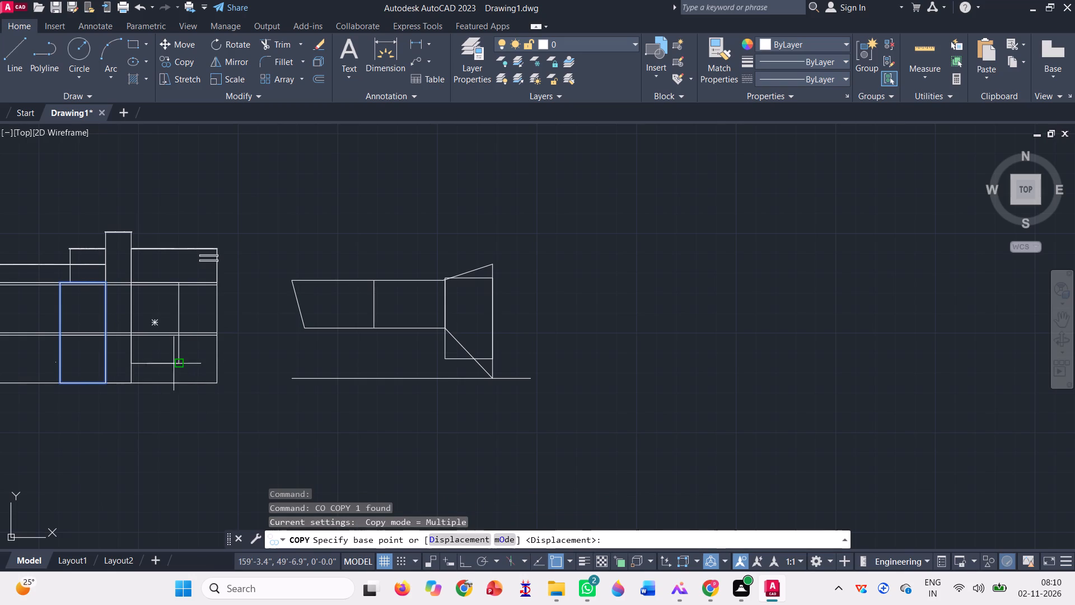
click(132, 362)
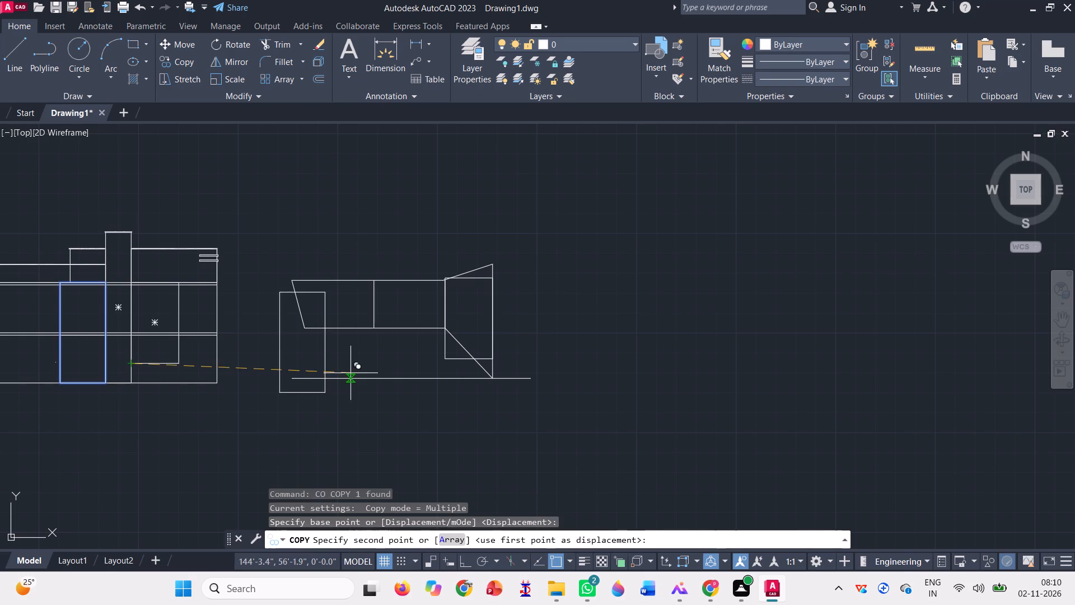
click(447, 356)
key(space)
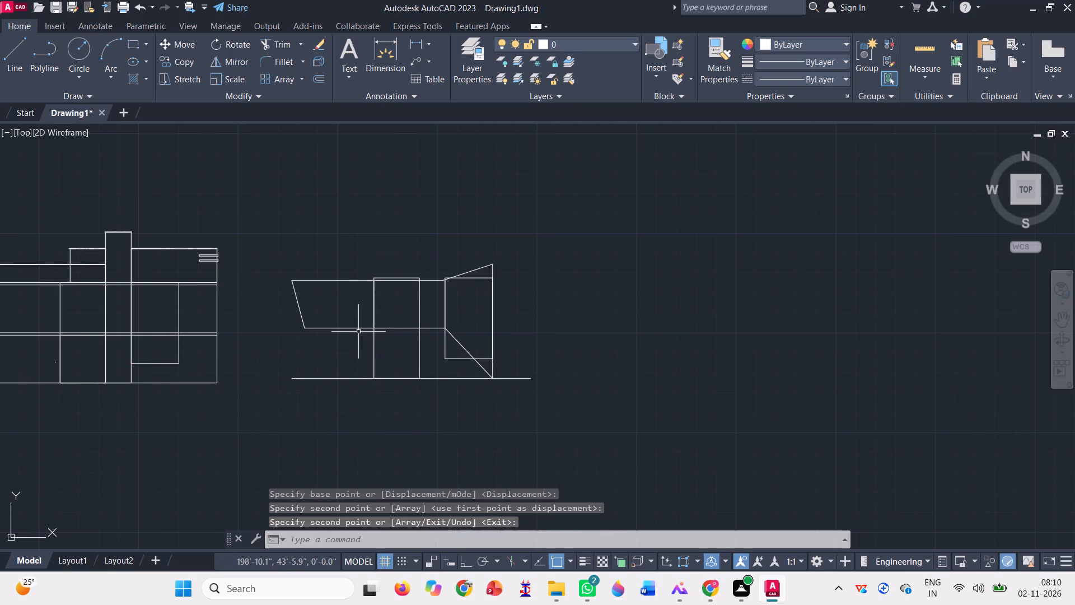
Draw a sloping line from the middle vertical's foot on the lower horizontal line to the east vertical's base.
click(10, 59)
scroll(427, 331, up, 3)
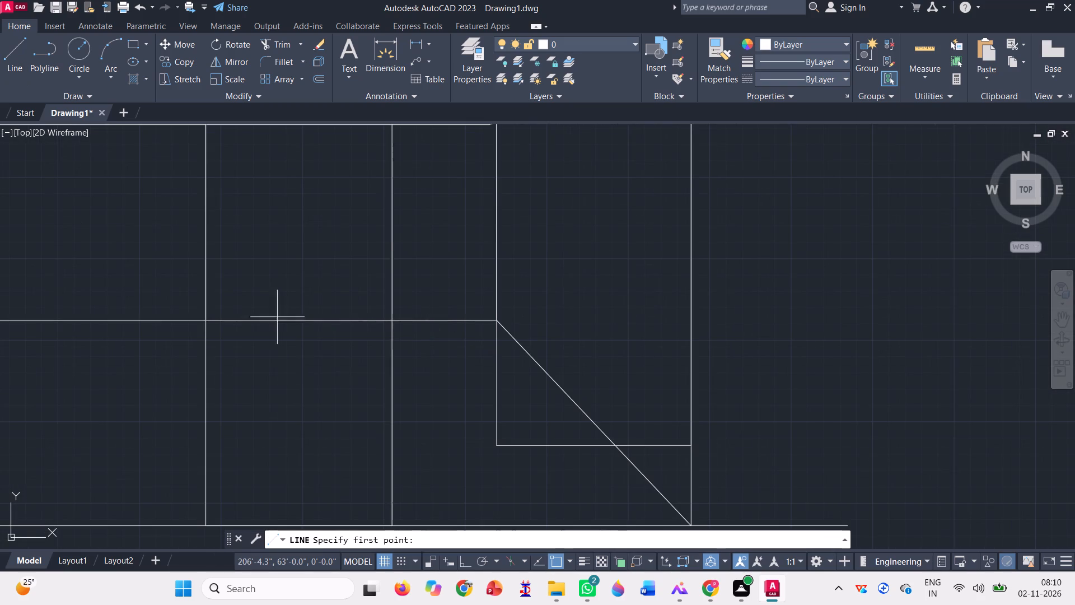
click(209, 318)
scroll(401, 296, down, 3)
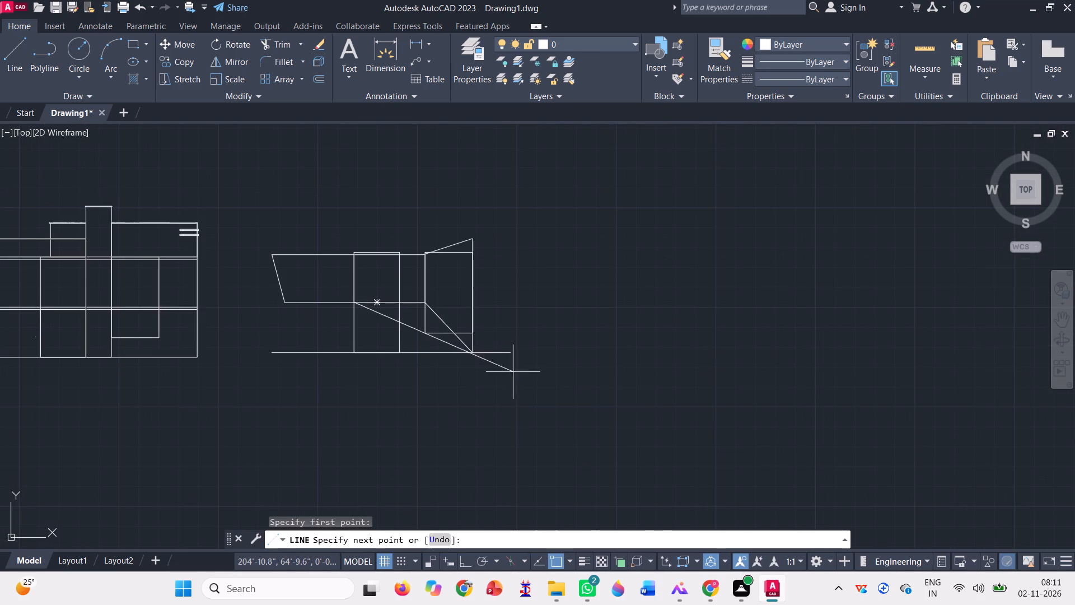
click(474, 352)
key(space)
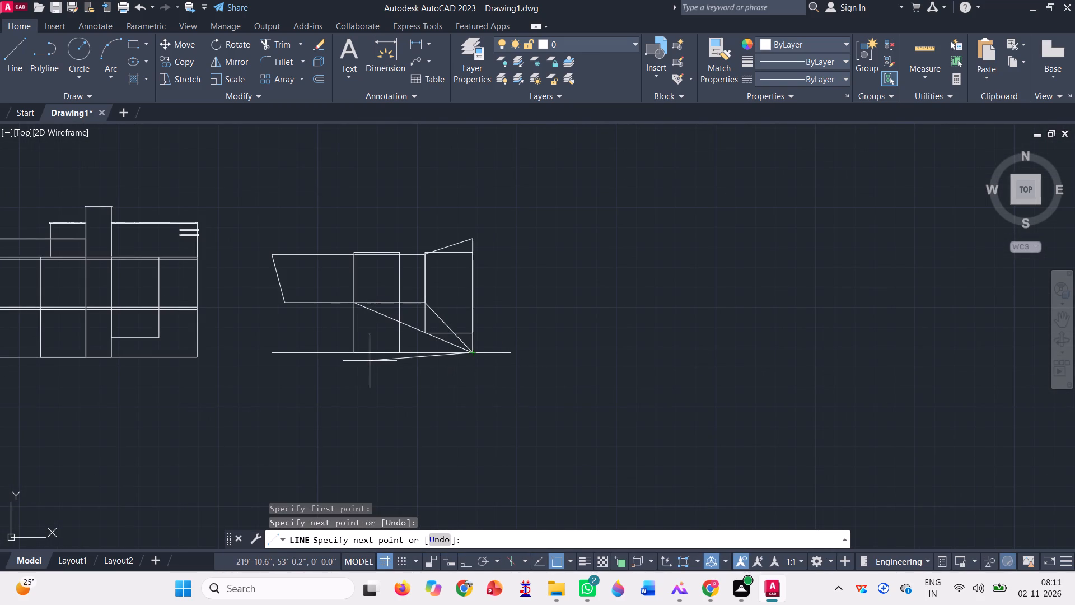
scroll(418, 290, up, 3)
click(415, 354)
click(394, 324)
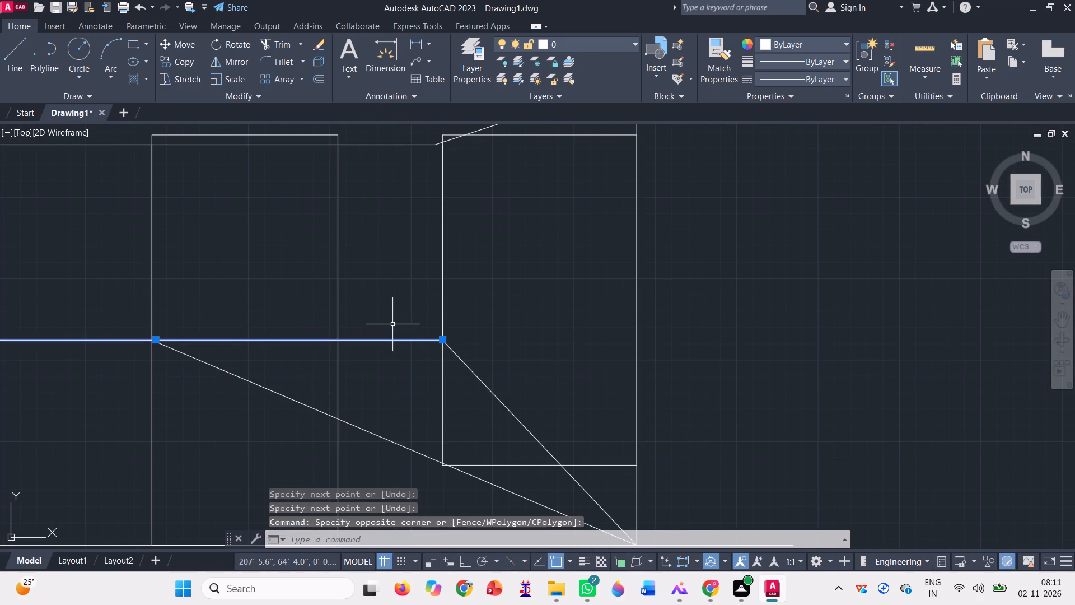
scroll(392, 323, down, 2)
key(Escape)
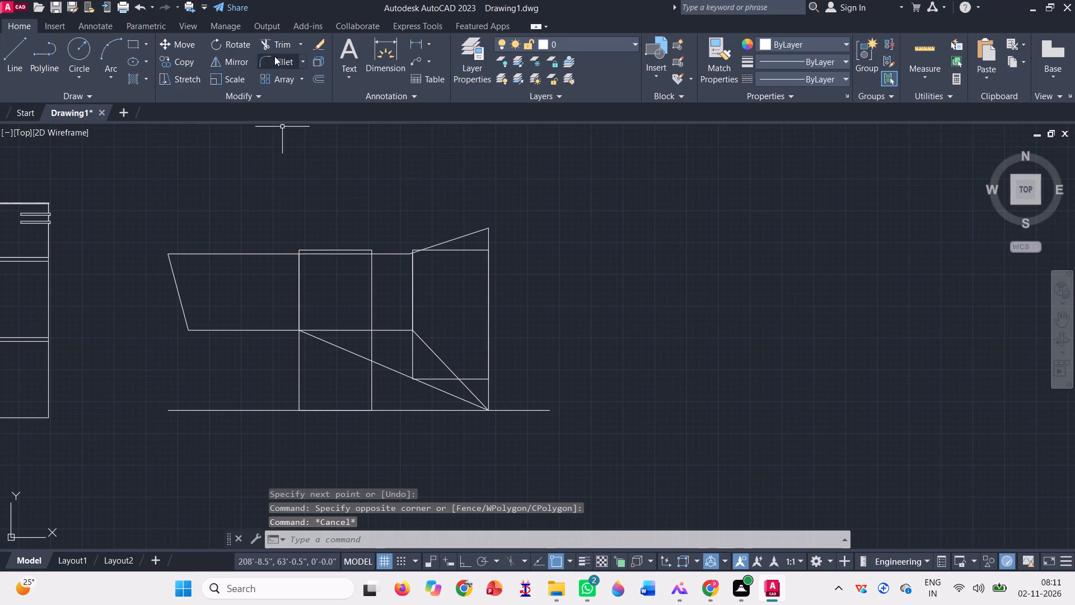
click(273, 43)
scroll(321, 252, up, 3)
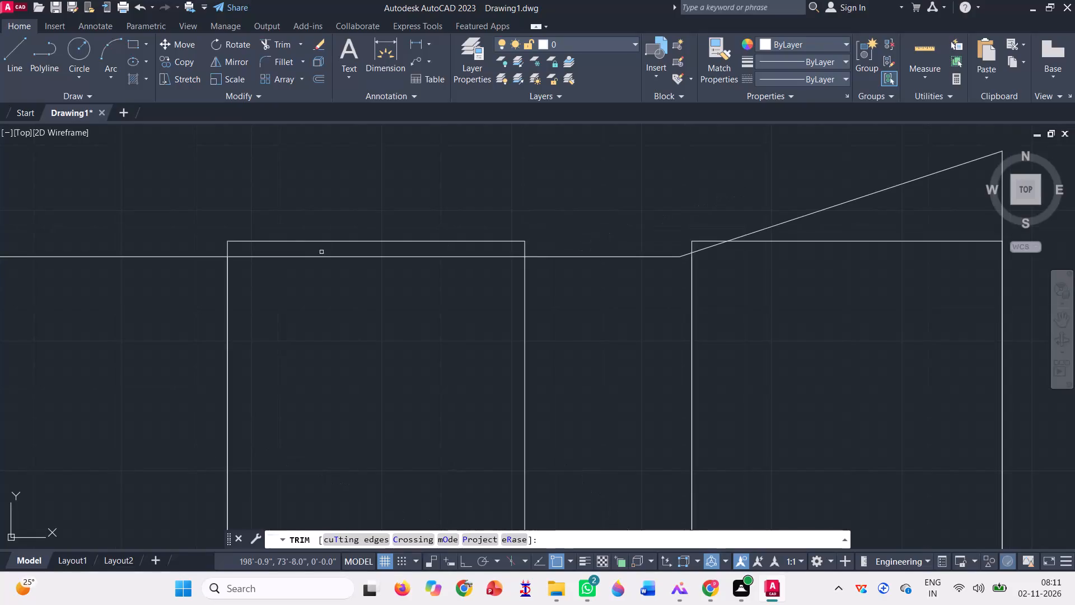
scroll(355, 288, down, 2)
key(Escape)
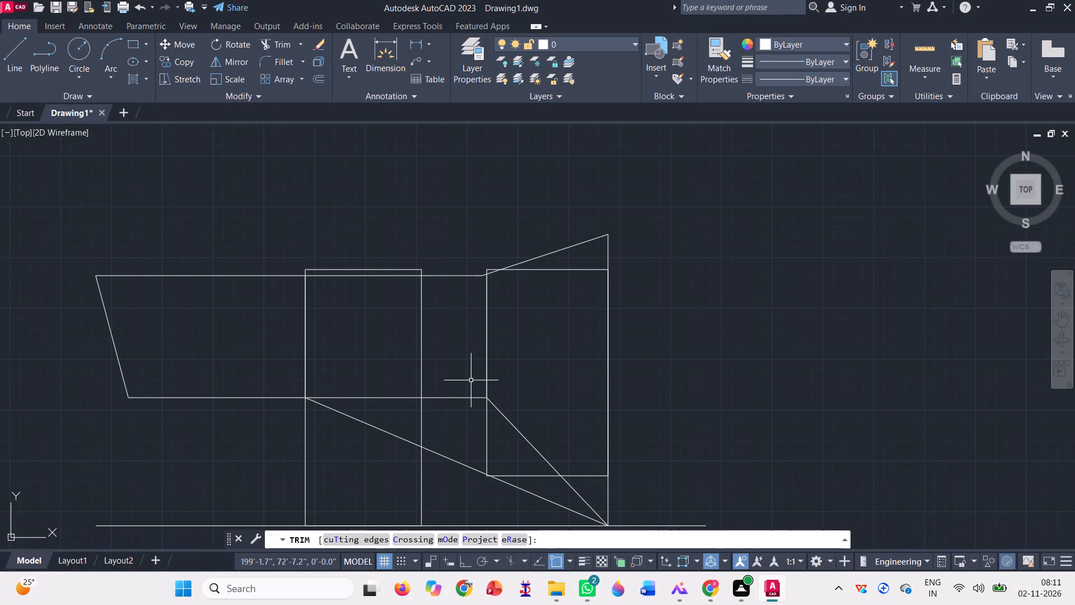
Erase the copied reference rectangles in the middle and at the east end of the outline.
click(457, 348)
click(394, 322)
scroll(399, 320, down, 3)
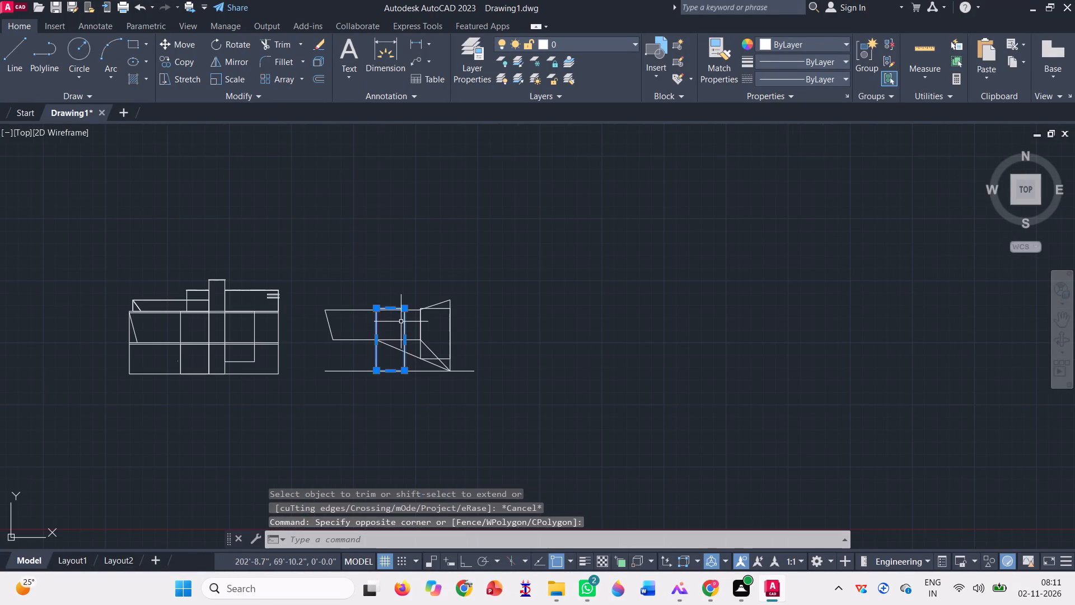
key(Delete)
scroll(404, 320, up, 4)
scroll(474, 328, down, 2)
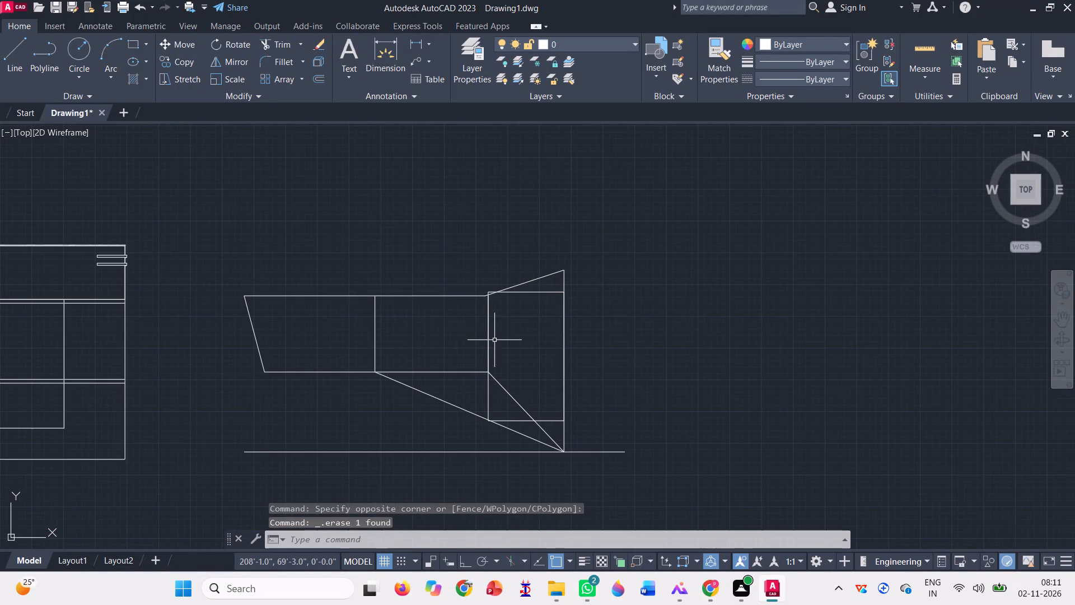
click(495, 340)
click(468, 323)
key(Delete)
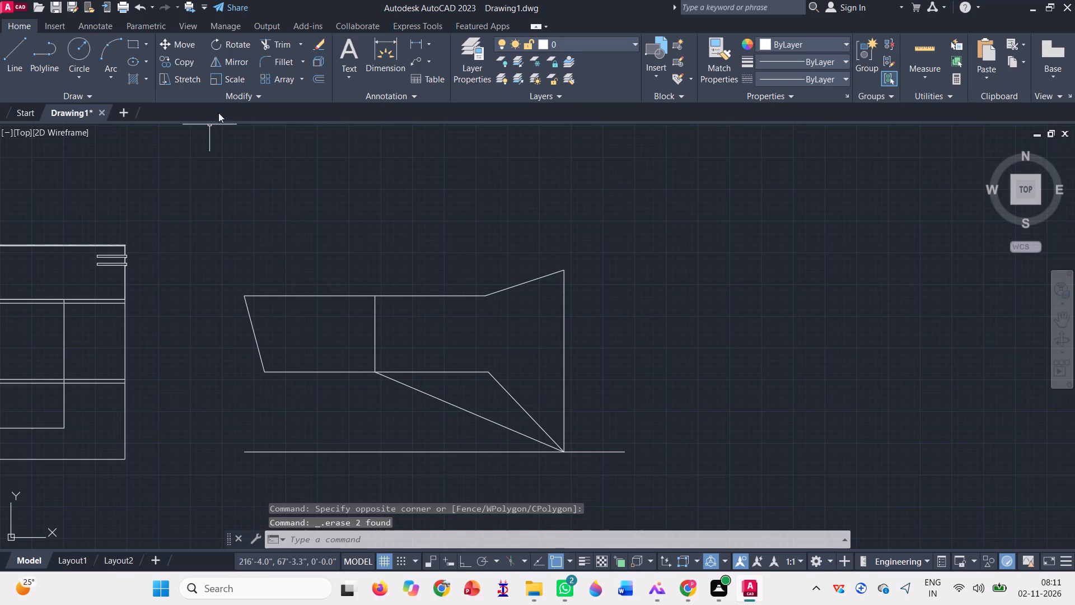
Trim away the lower horizontal line east of the middle vertical, the steeper diagonal, and the middle vertical itself.
click(274, 48)
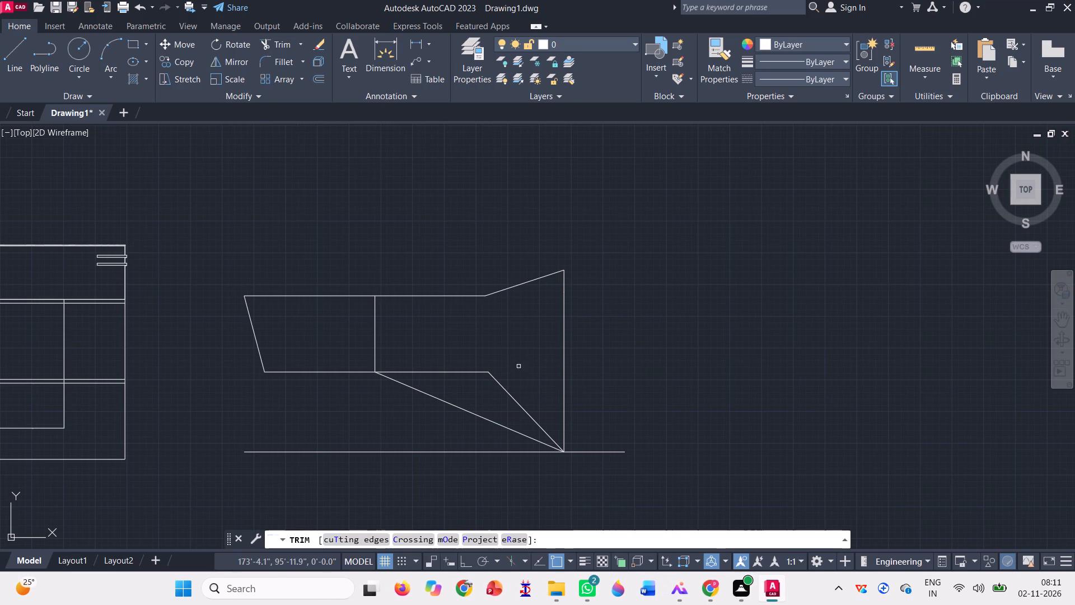
click(513, 404)
click(410, 334)
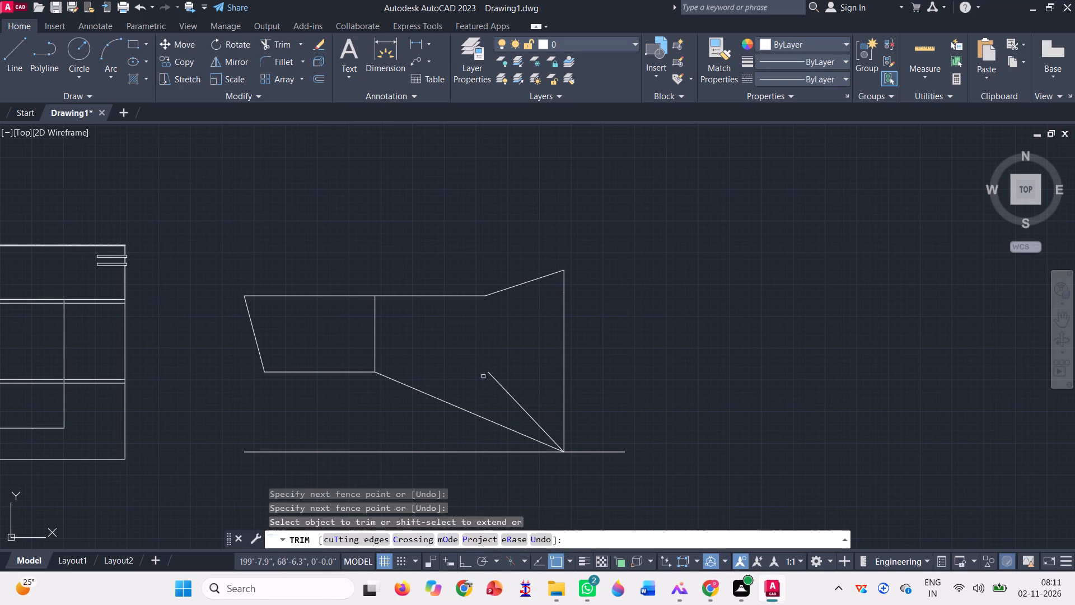
click(484, 375)
click(514, 365)
scroll(514, 365, down, 1)
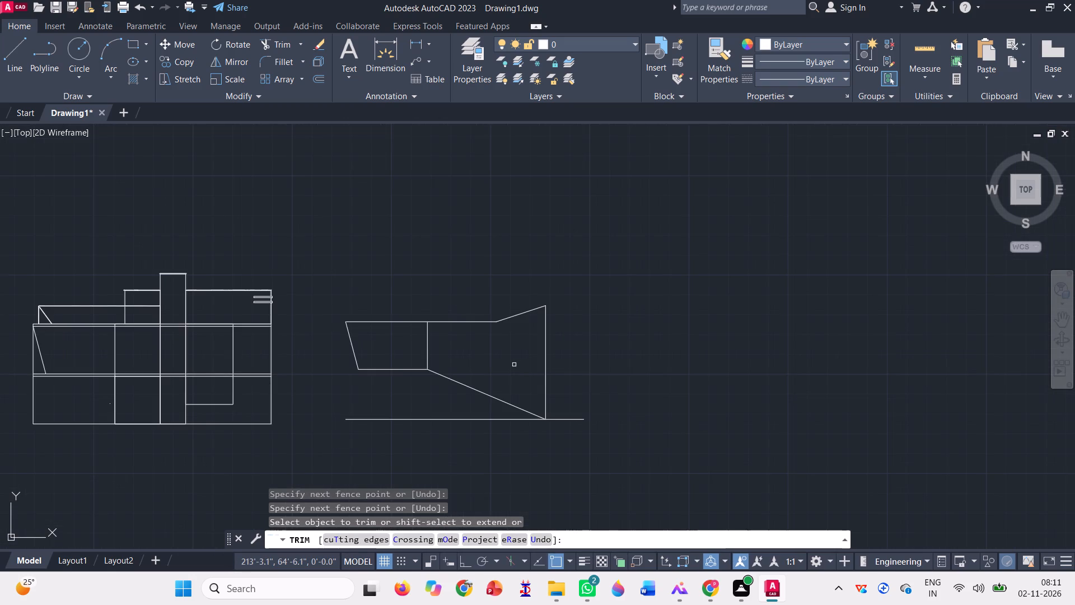
click(473, 427)
click(481, 445)
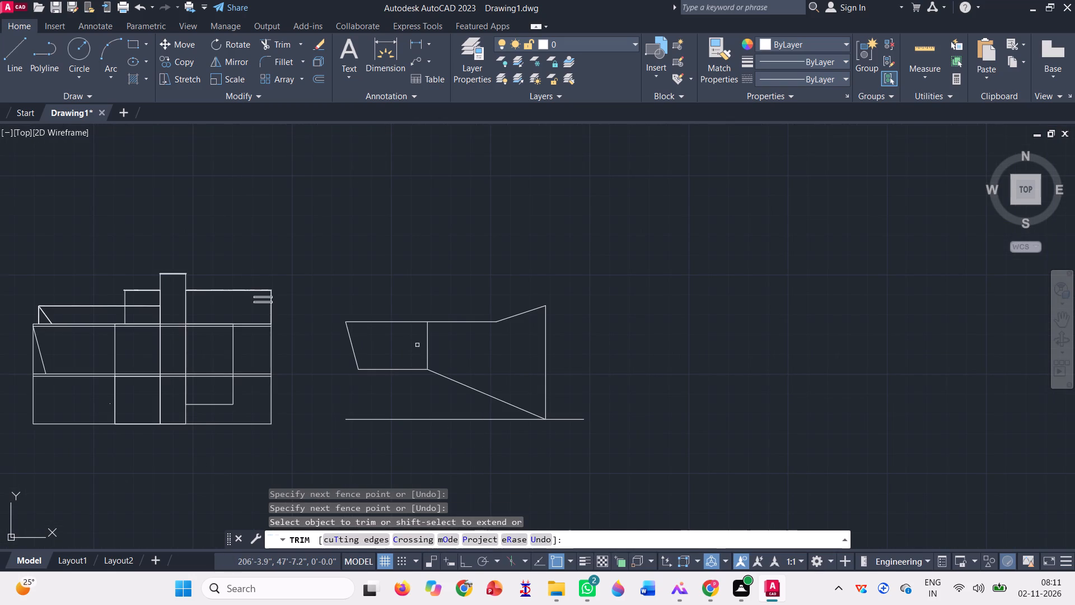
scroll(419, 342, up, 1)
click(419, 342)
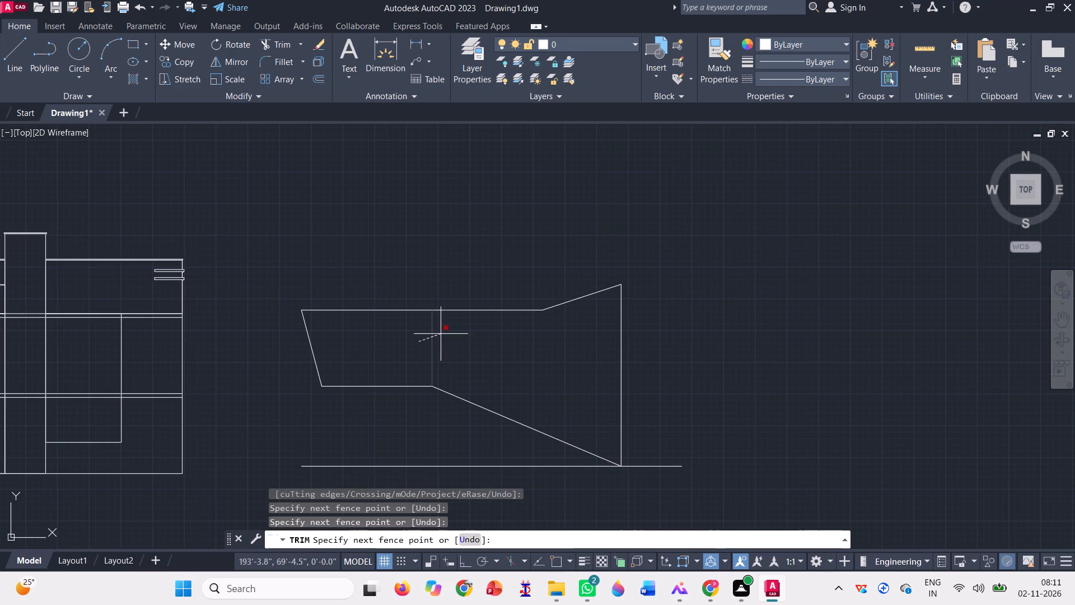
click(441, 332)
key(Escape)
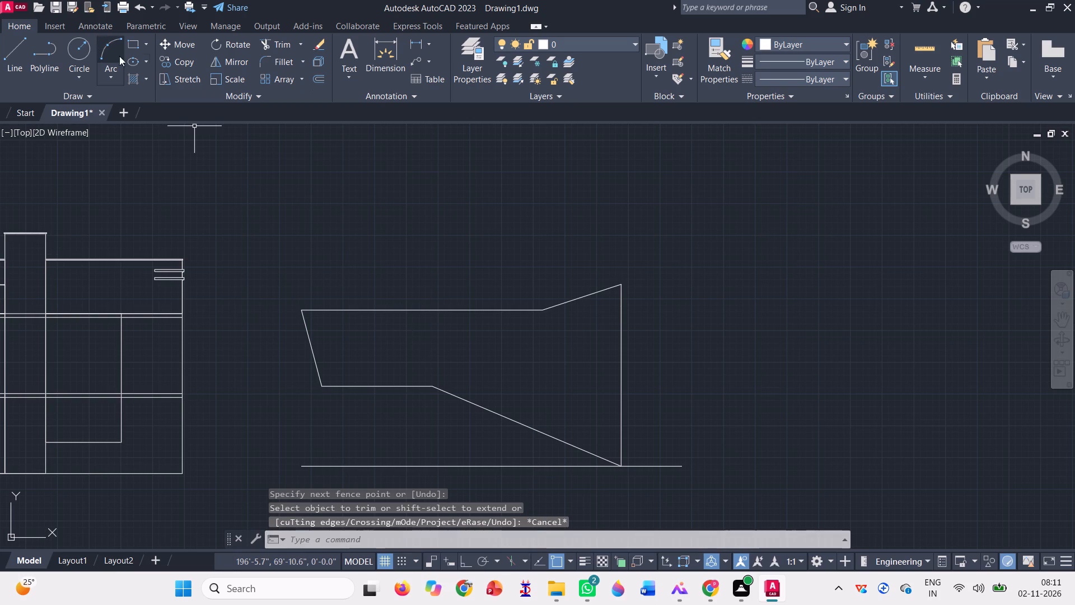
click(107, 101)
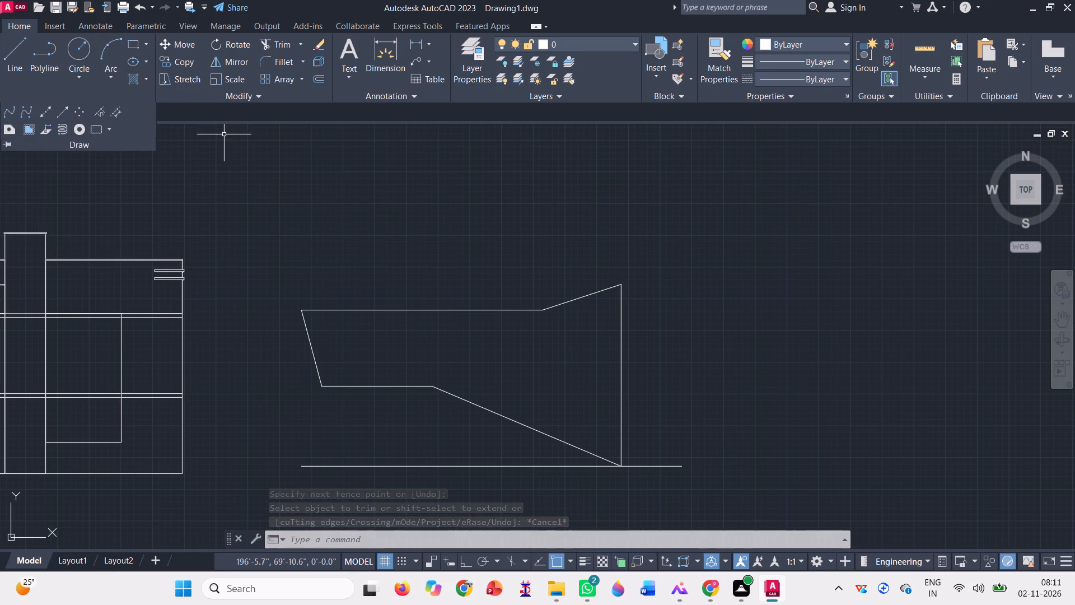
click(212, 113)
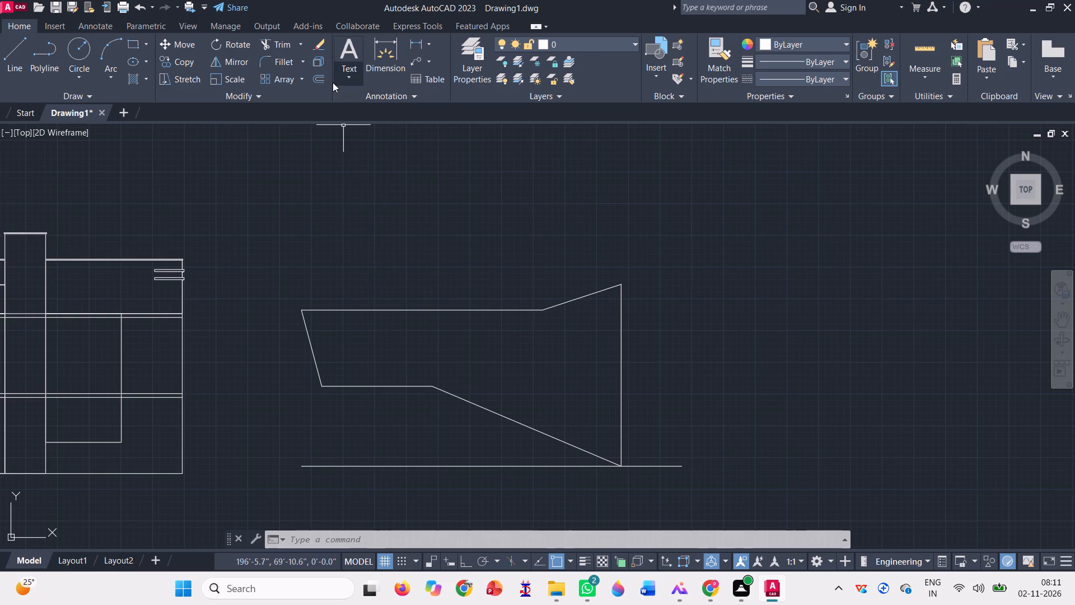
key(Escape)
Draw a short slanted tick line across the outline's upper west corner.
key(l)
key(Return)
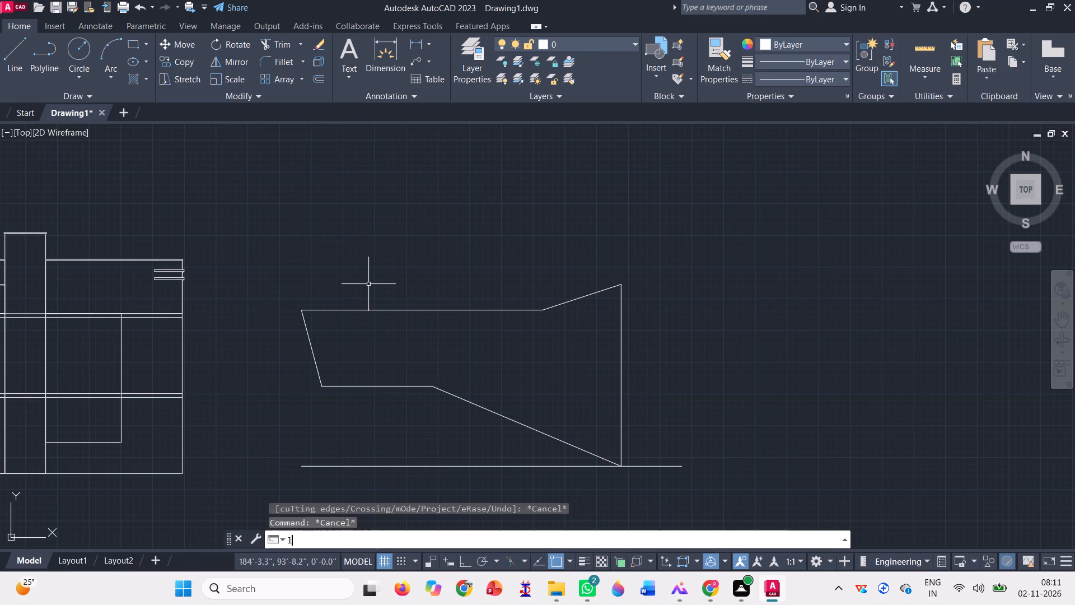
scroll(315, 317, up, 3)
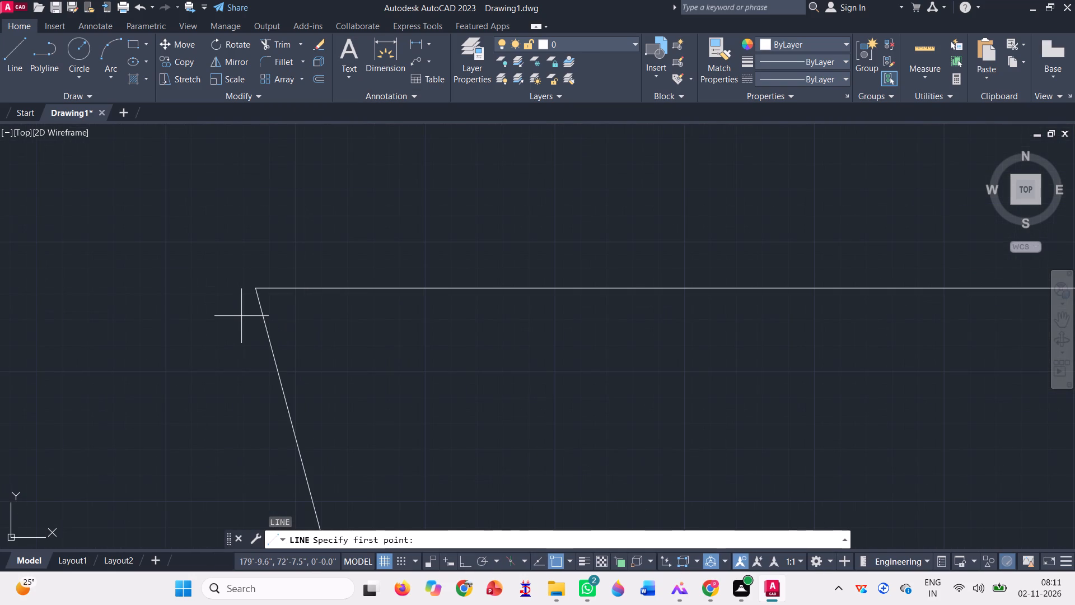
click(246, 318)
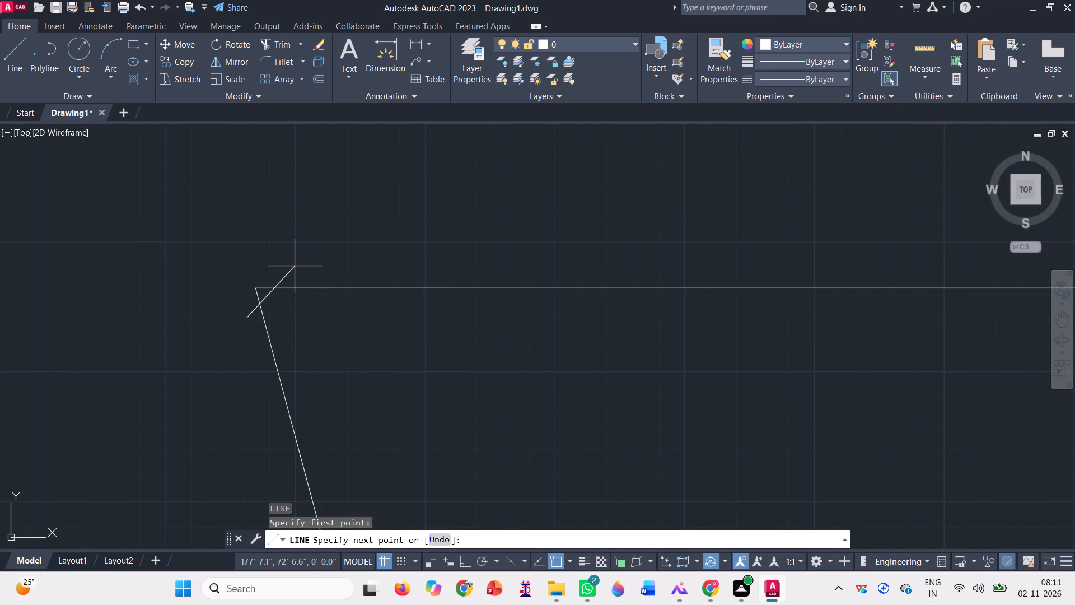
click(295, 264)
key(space)
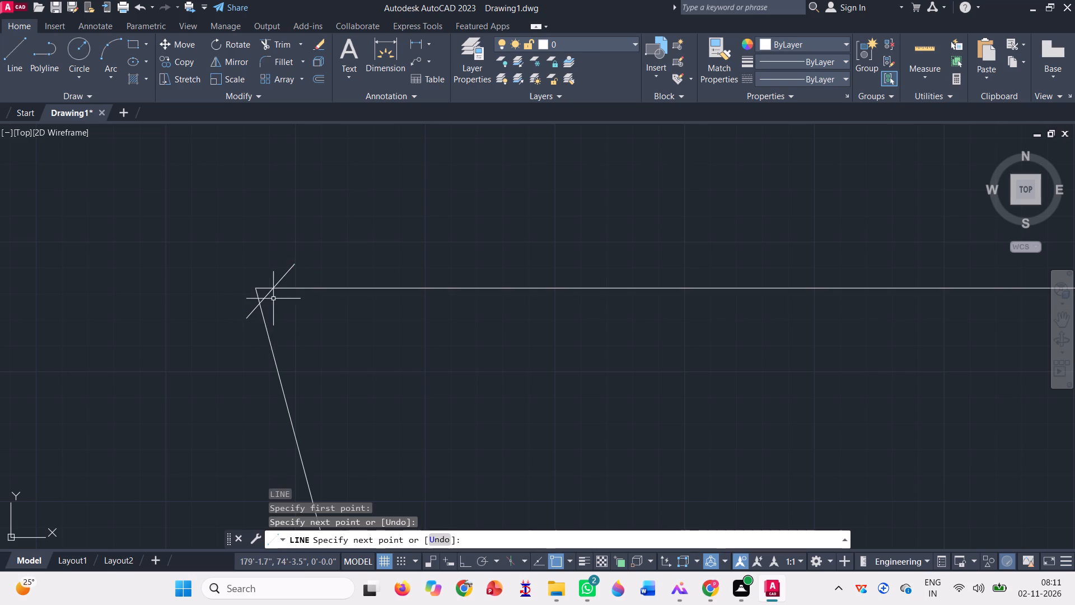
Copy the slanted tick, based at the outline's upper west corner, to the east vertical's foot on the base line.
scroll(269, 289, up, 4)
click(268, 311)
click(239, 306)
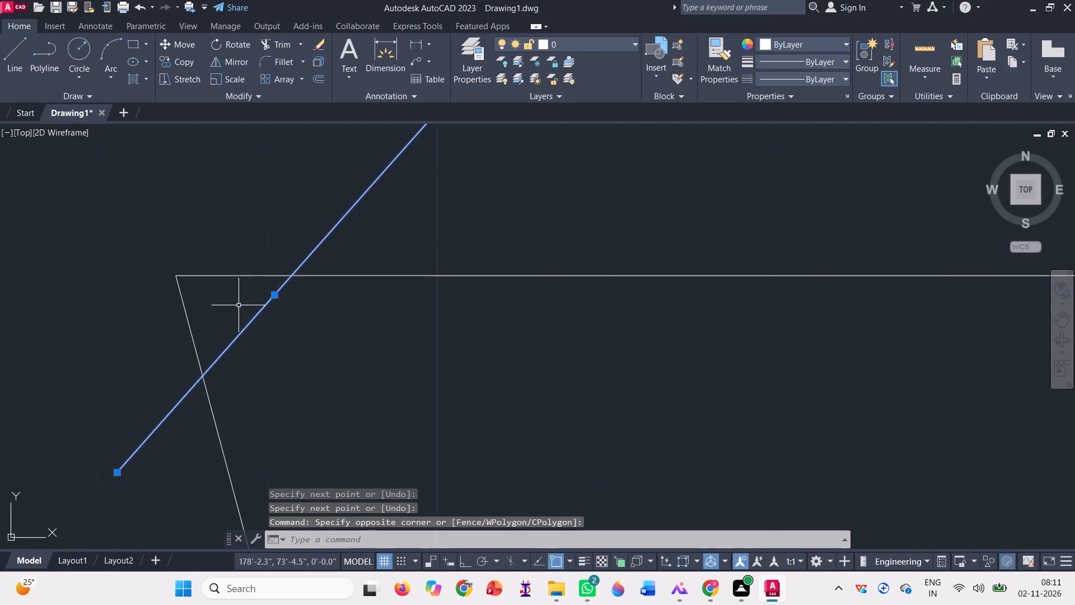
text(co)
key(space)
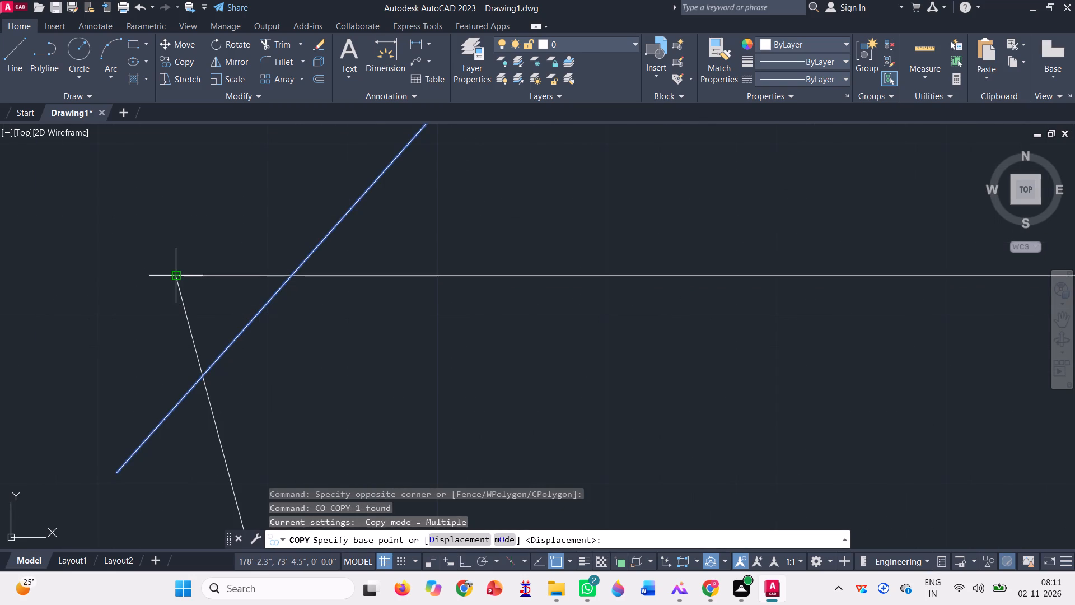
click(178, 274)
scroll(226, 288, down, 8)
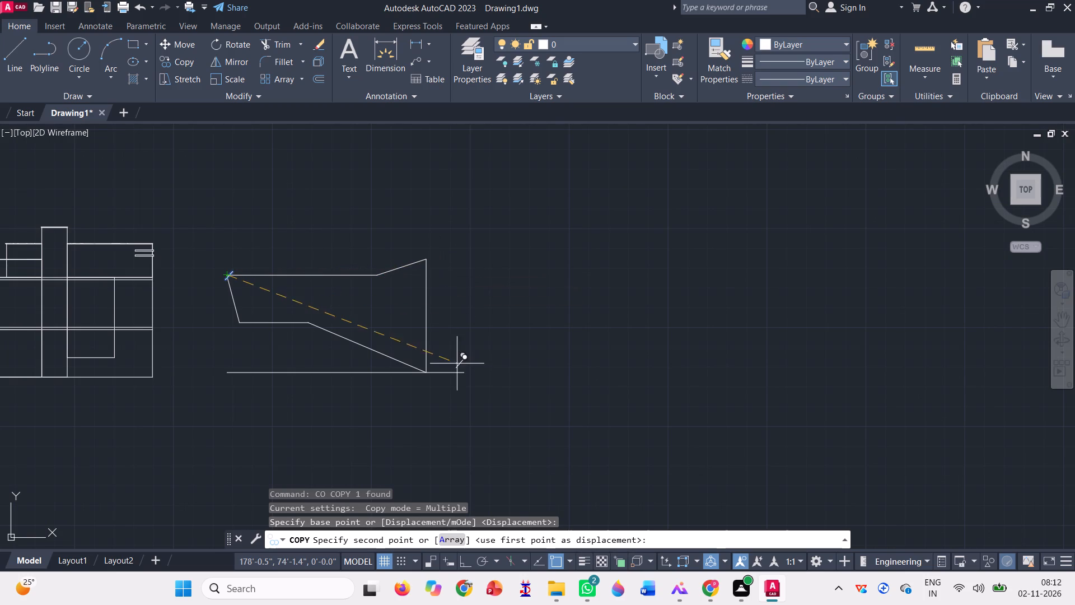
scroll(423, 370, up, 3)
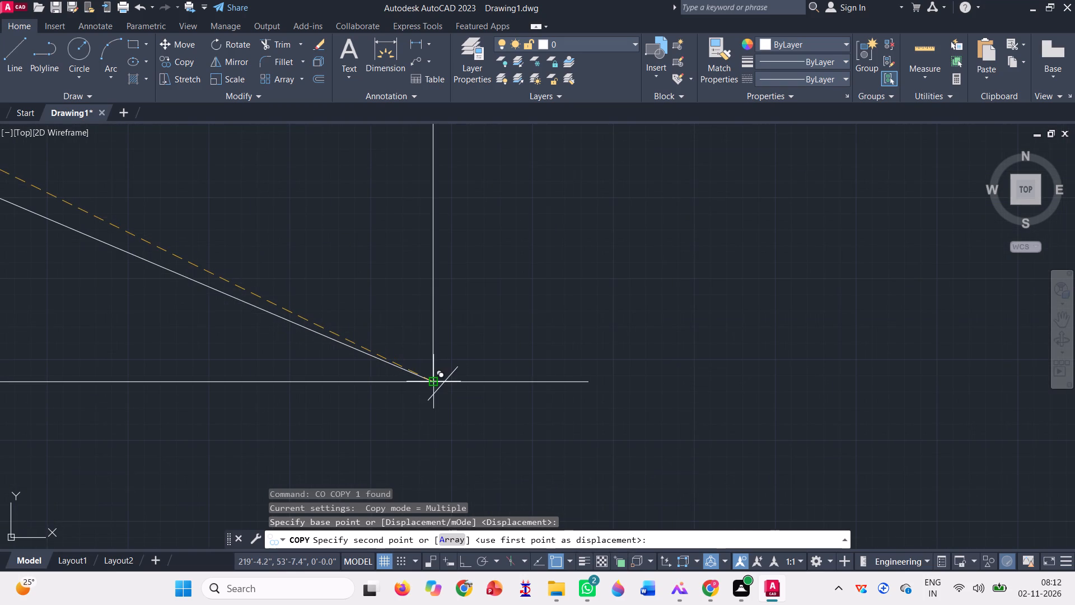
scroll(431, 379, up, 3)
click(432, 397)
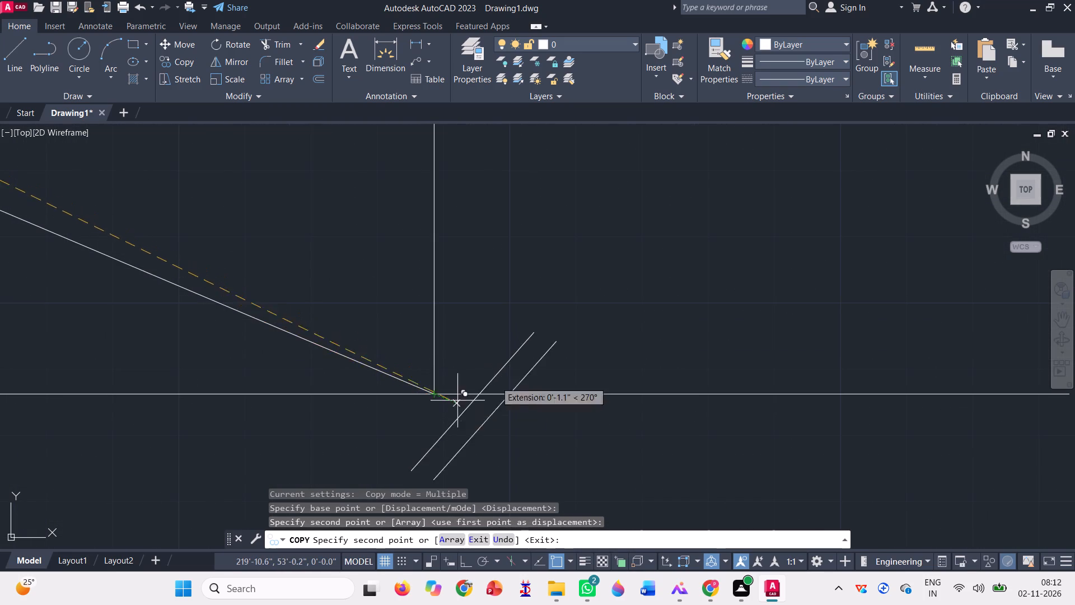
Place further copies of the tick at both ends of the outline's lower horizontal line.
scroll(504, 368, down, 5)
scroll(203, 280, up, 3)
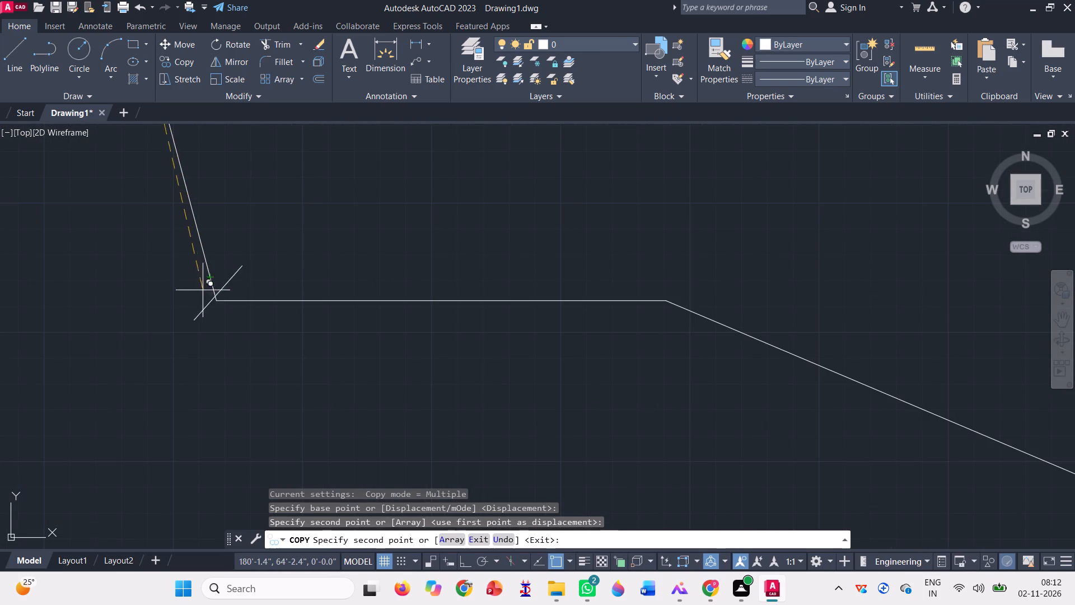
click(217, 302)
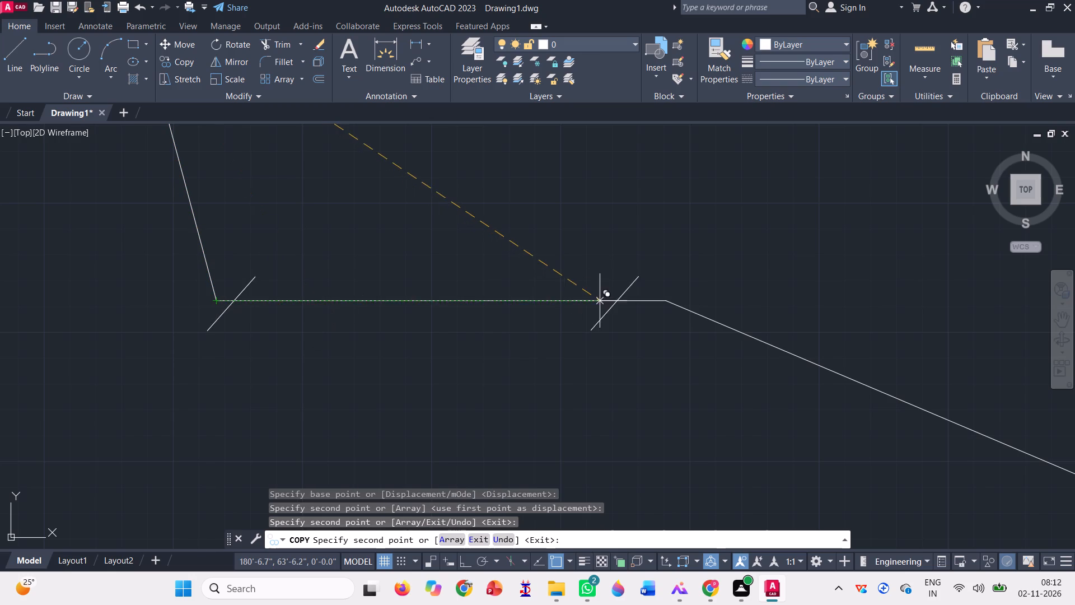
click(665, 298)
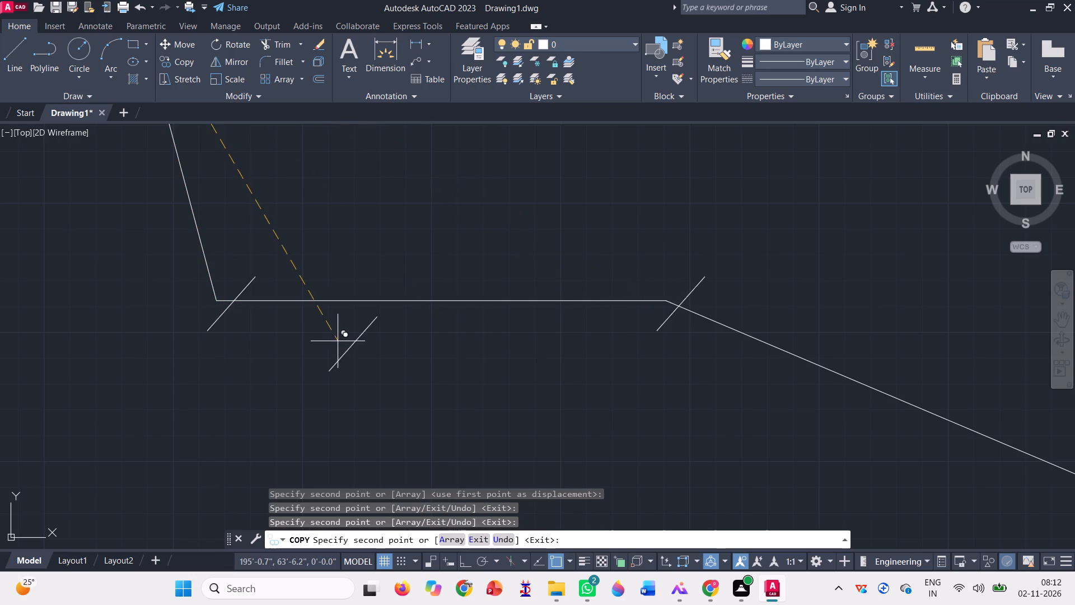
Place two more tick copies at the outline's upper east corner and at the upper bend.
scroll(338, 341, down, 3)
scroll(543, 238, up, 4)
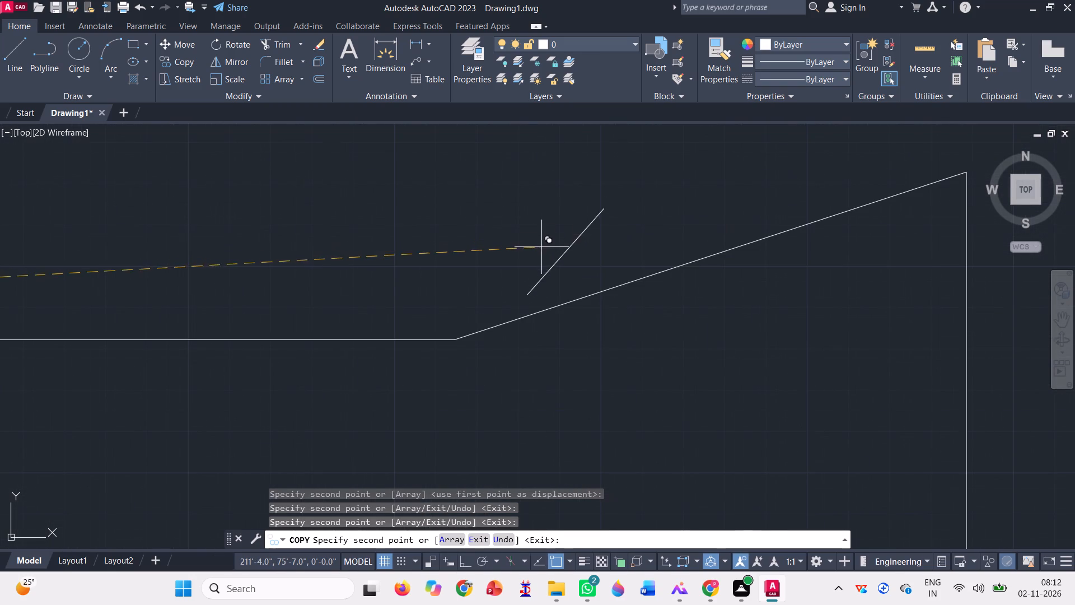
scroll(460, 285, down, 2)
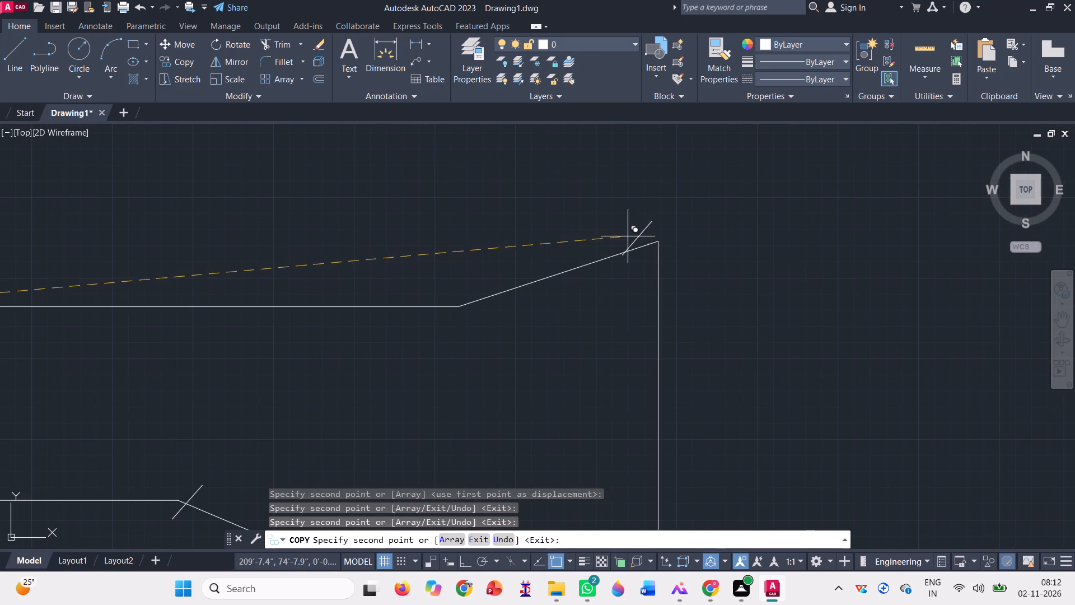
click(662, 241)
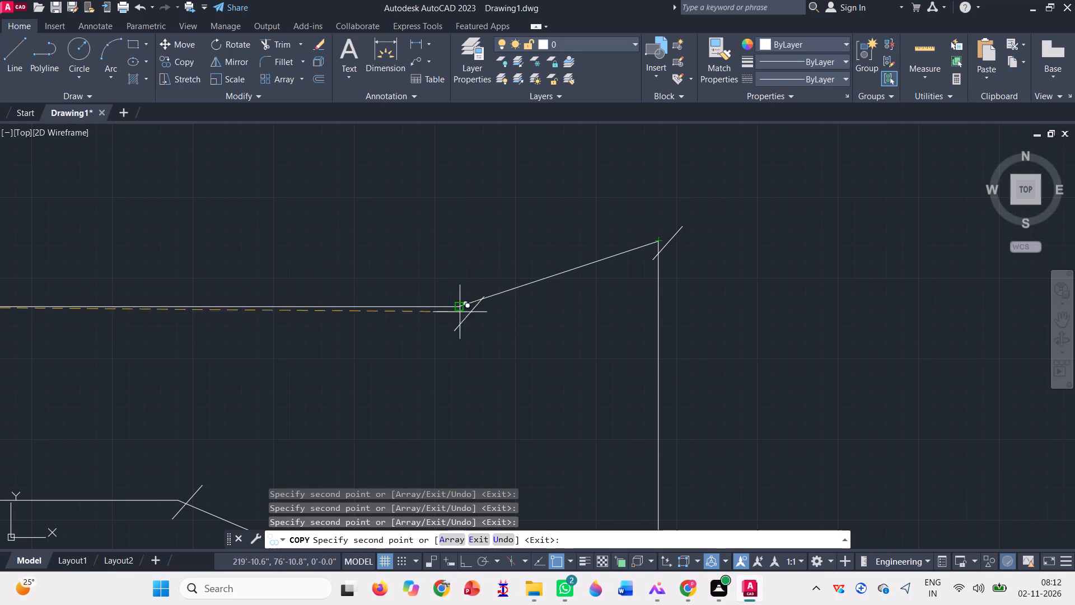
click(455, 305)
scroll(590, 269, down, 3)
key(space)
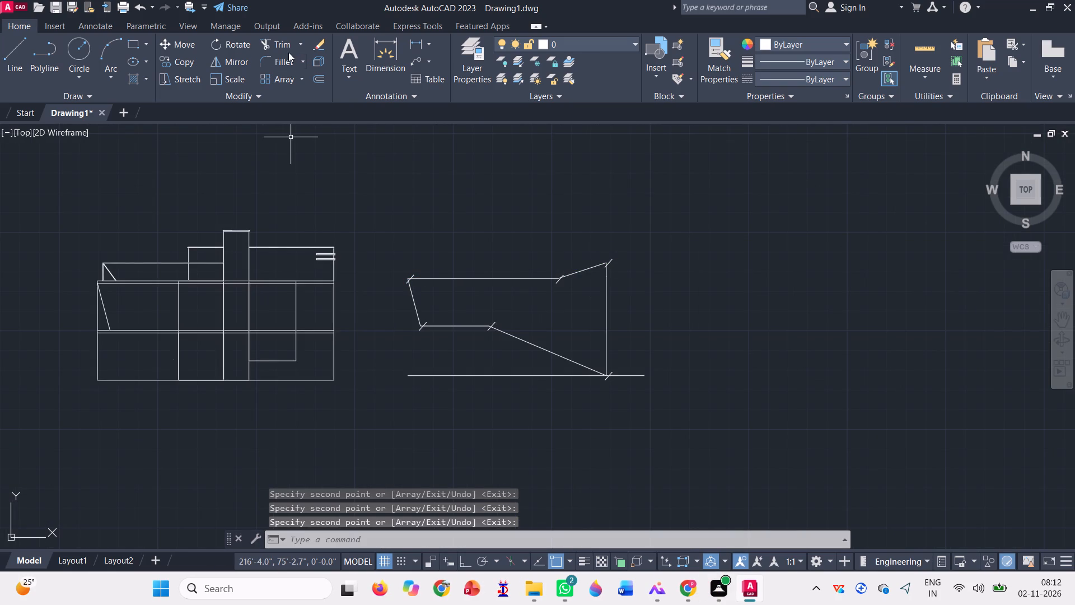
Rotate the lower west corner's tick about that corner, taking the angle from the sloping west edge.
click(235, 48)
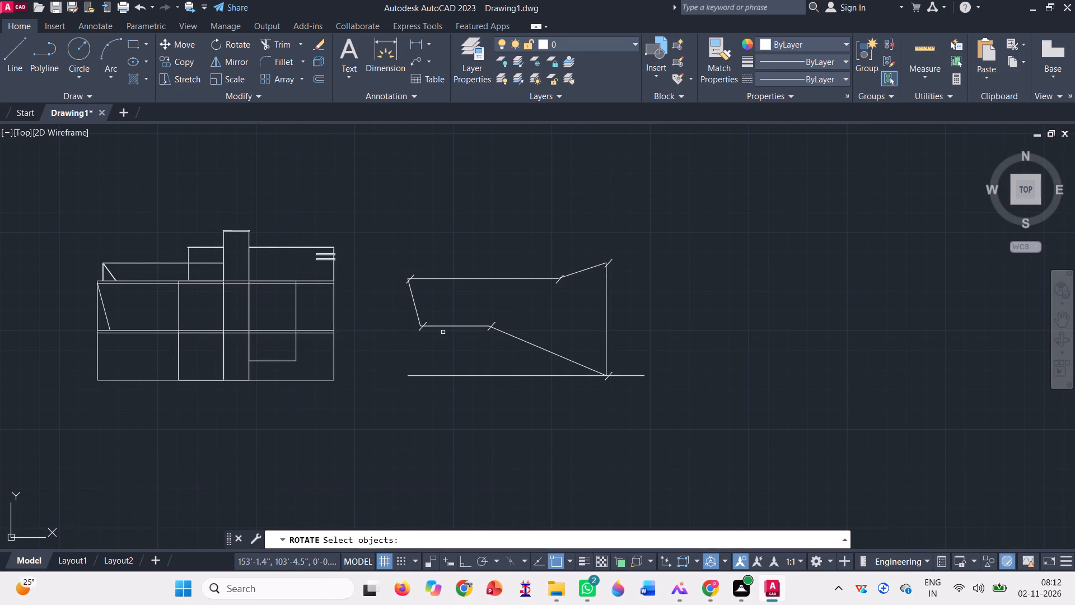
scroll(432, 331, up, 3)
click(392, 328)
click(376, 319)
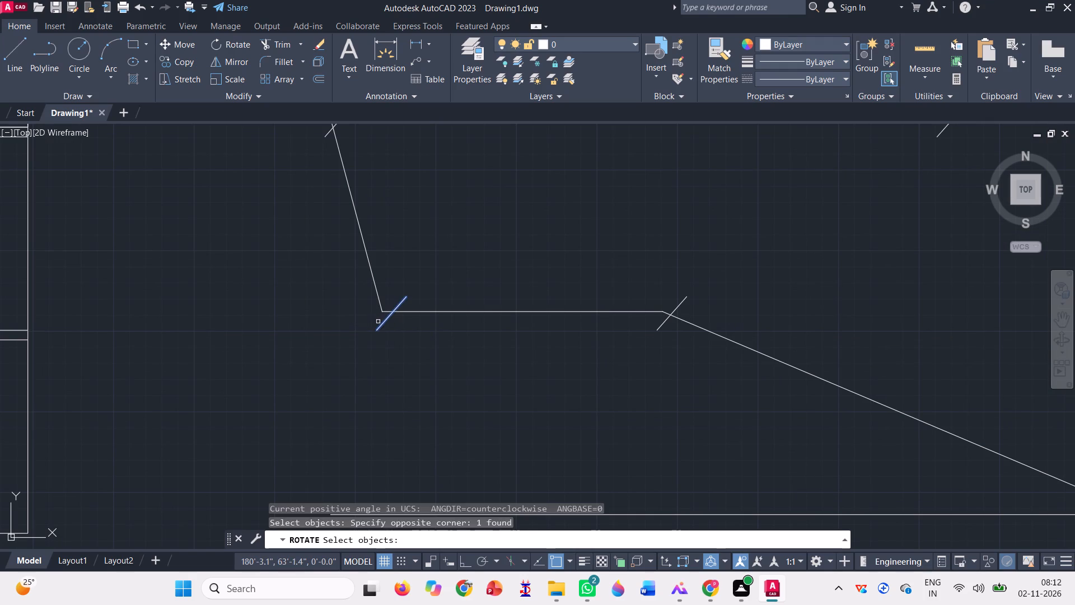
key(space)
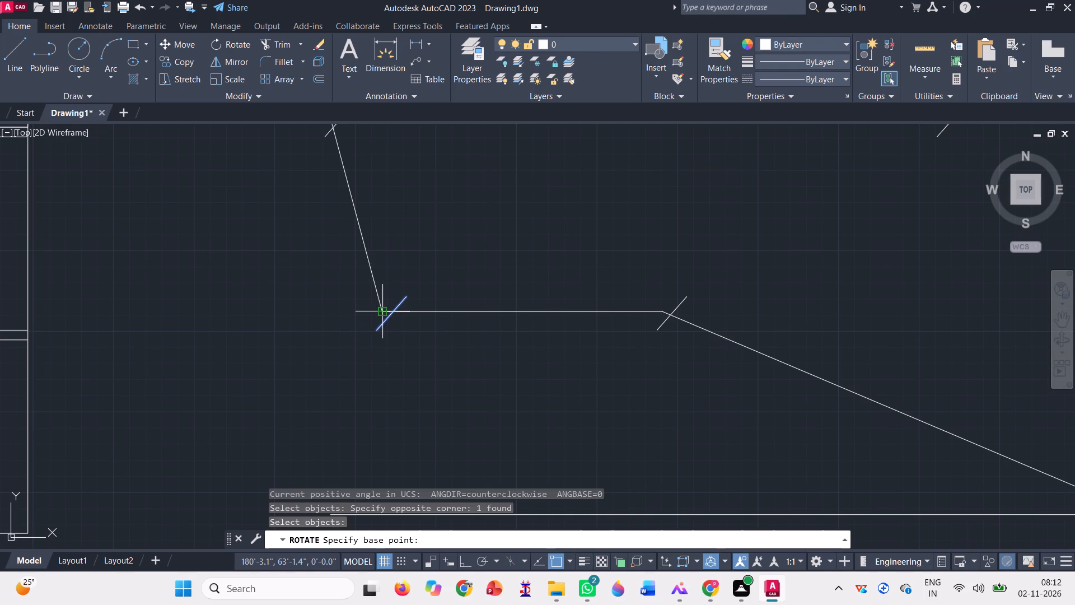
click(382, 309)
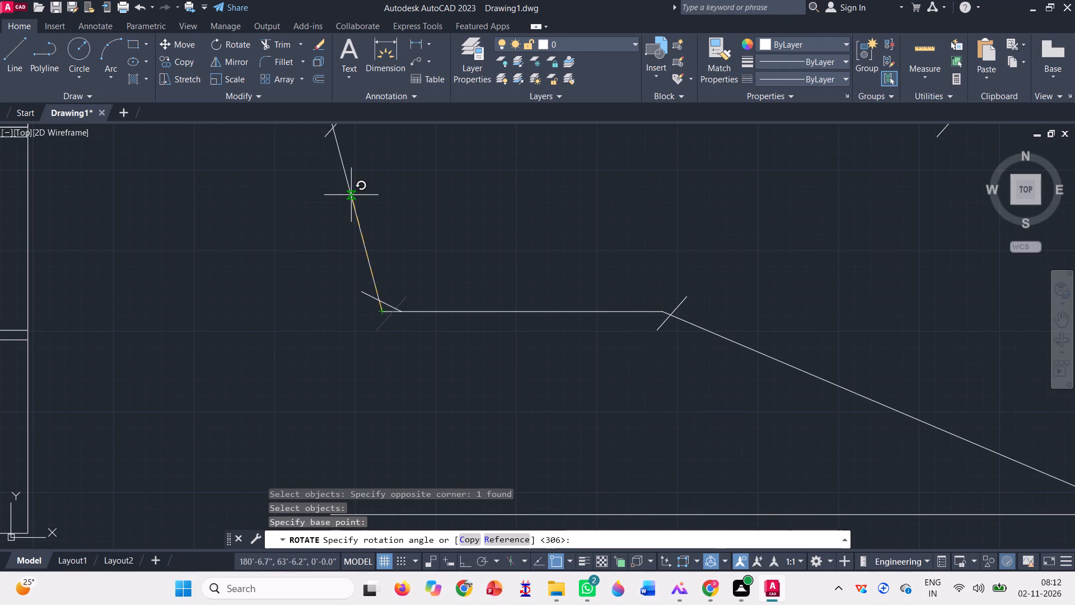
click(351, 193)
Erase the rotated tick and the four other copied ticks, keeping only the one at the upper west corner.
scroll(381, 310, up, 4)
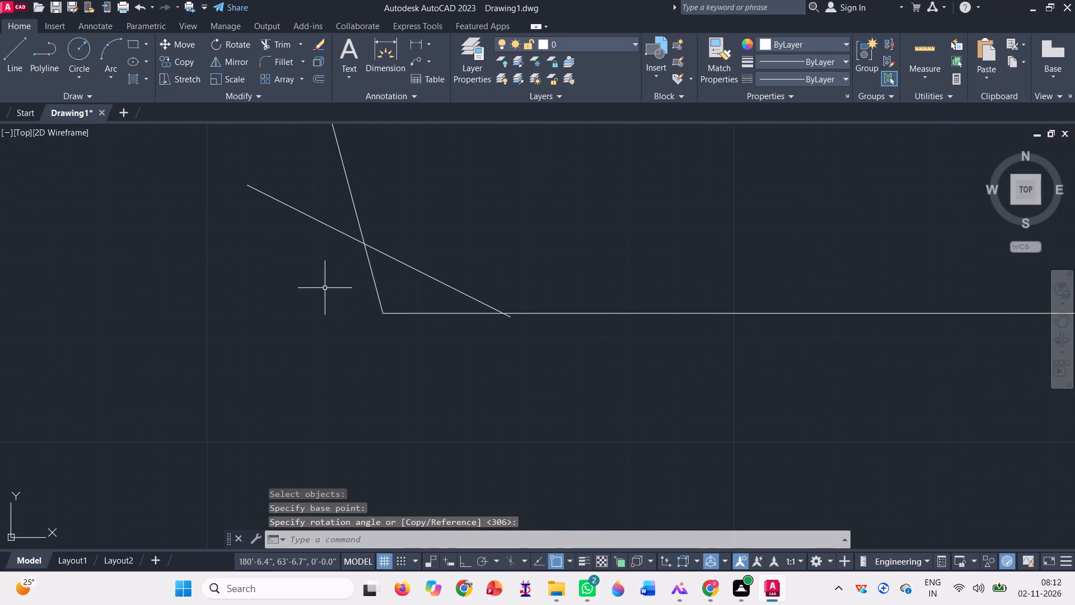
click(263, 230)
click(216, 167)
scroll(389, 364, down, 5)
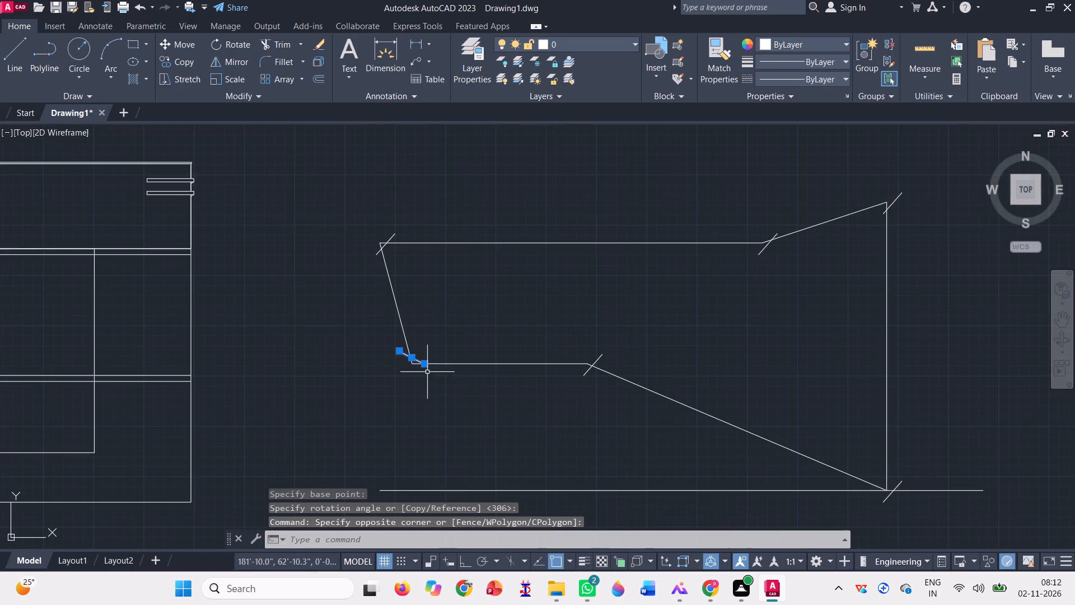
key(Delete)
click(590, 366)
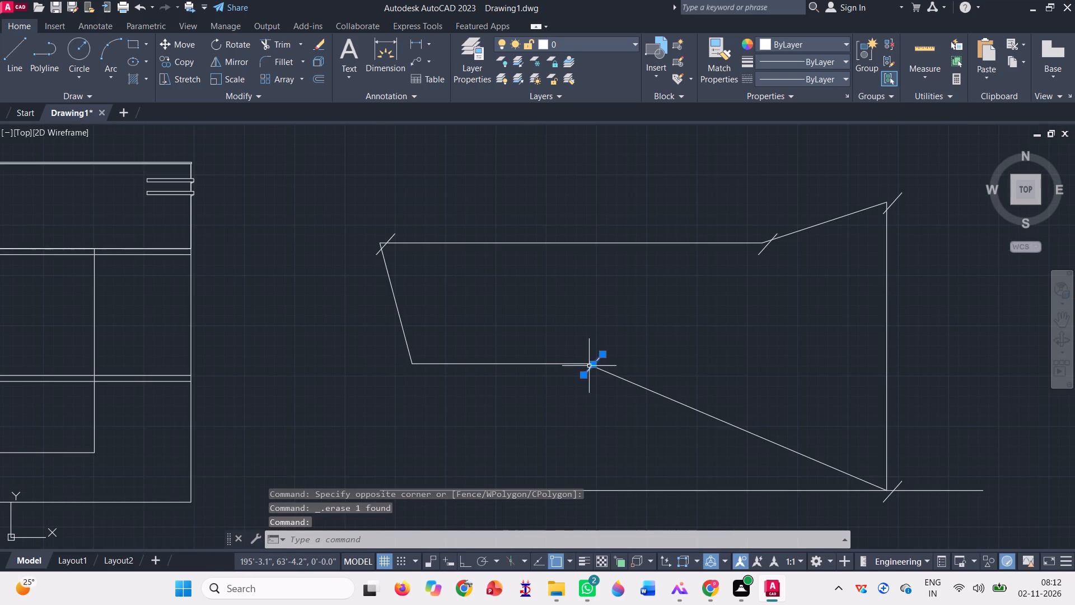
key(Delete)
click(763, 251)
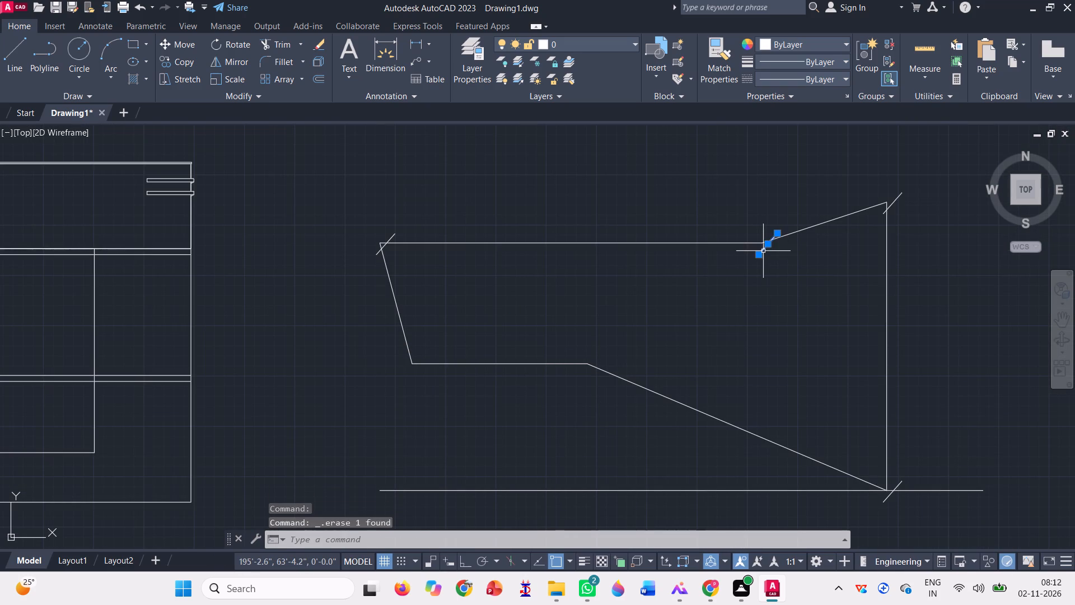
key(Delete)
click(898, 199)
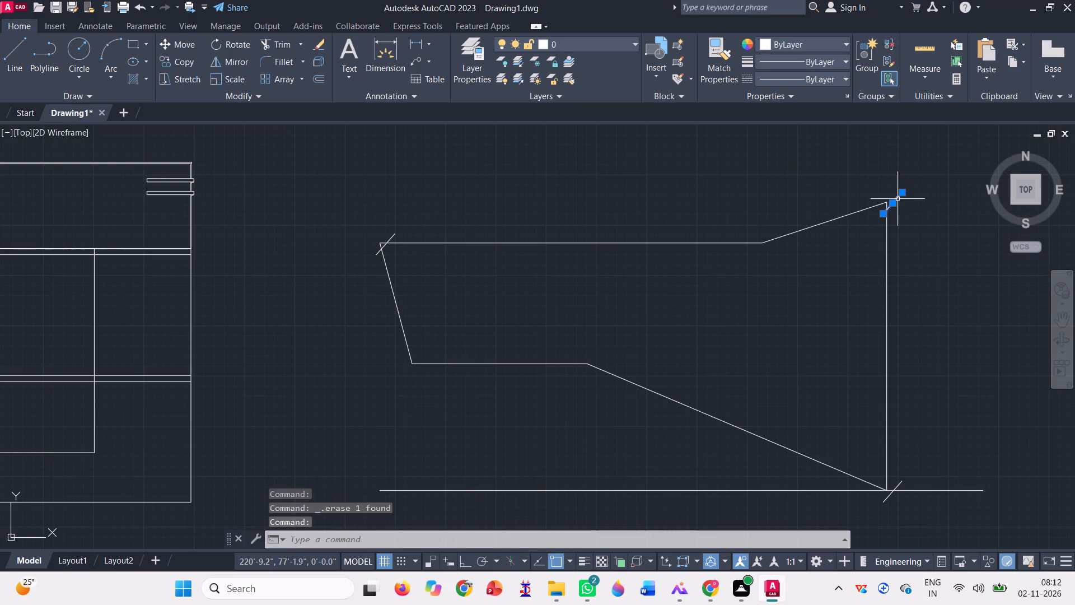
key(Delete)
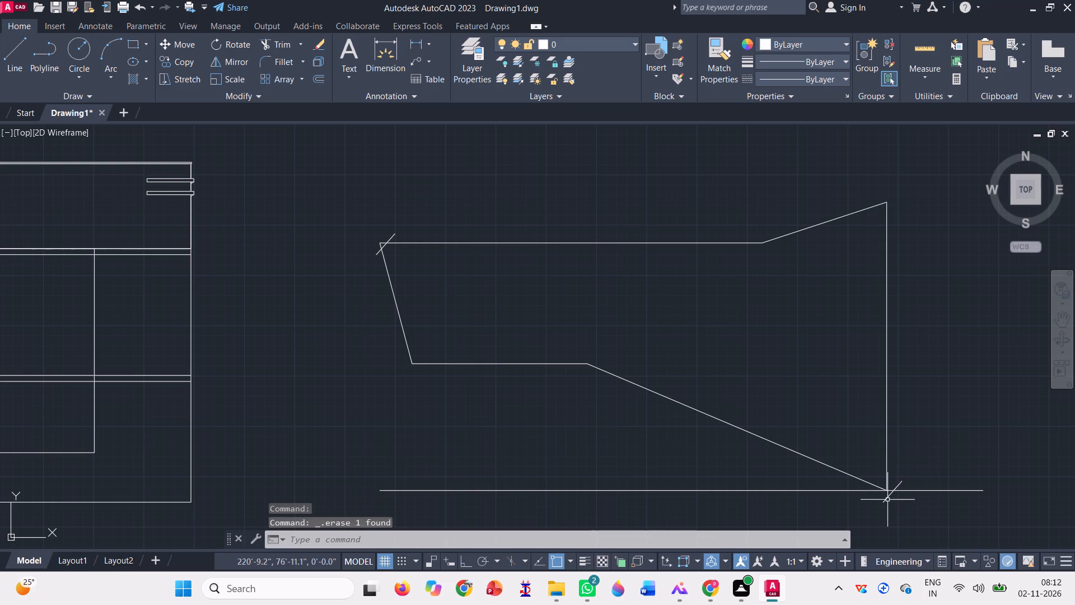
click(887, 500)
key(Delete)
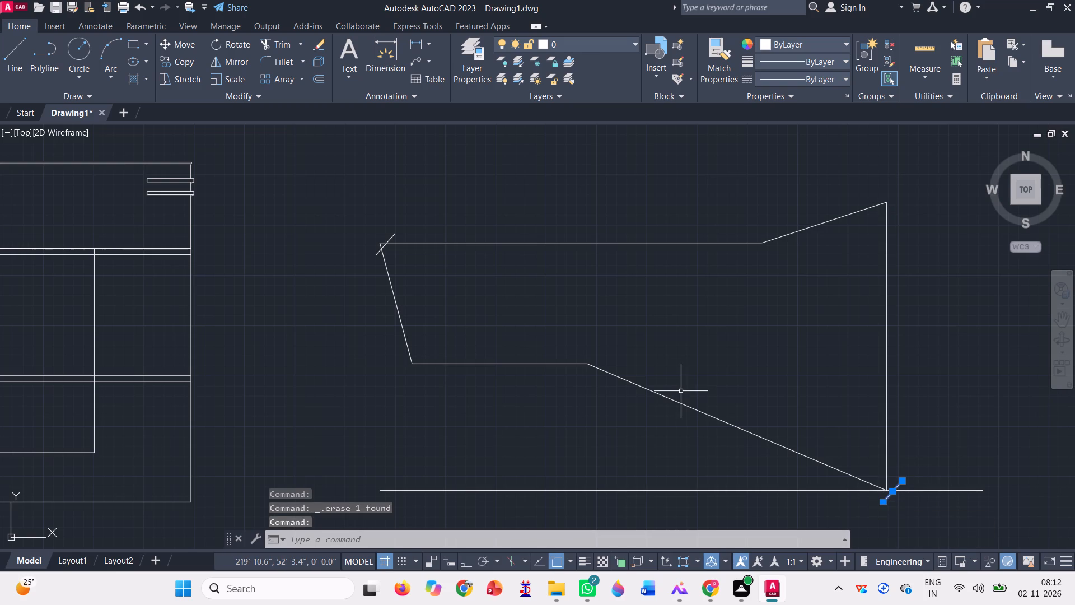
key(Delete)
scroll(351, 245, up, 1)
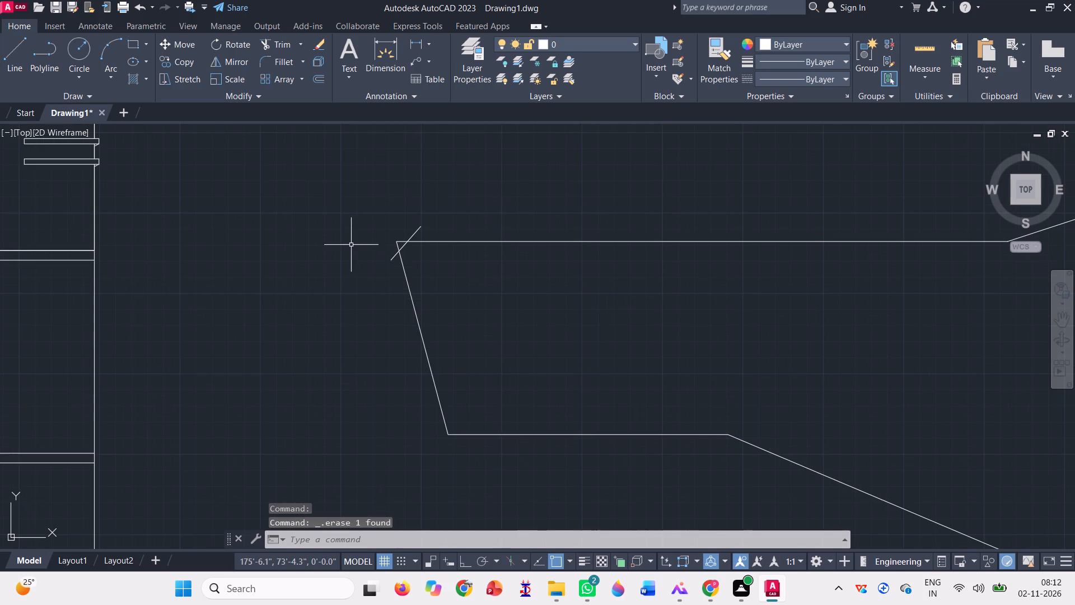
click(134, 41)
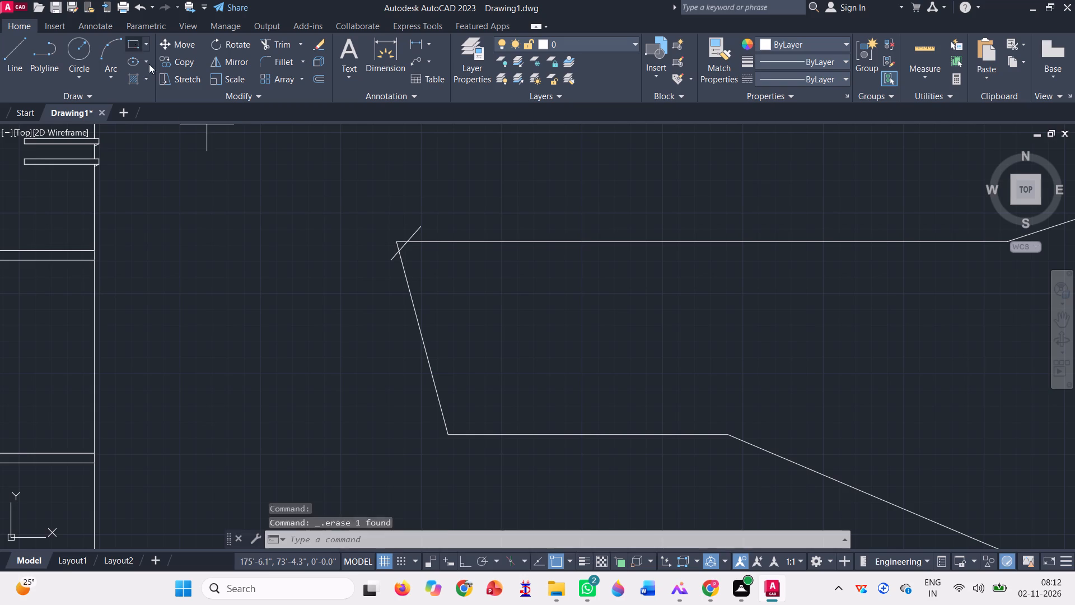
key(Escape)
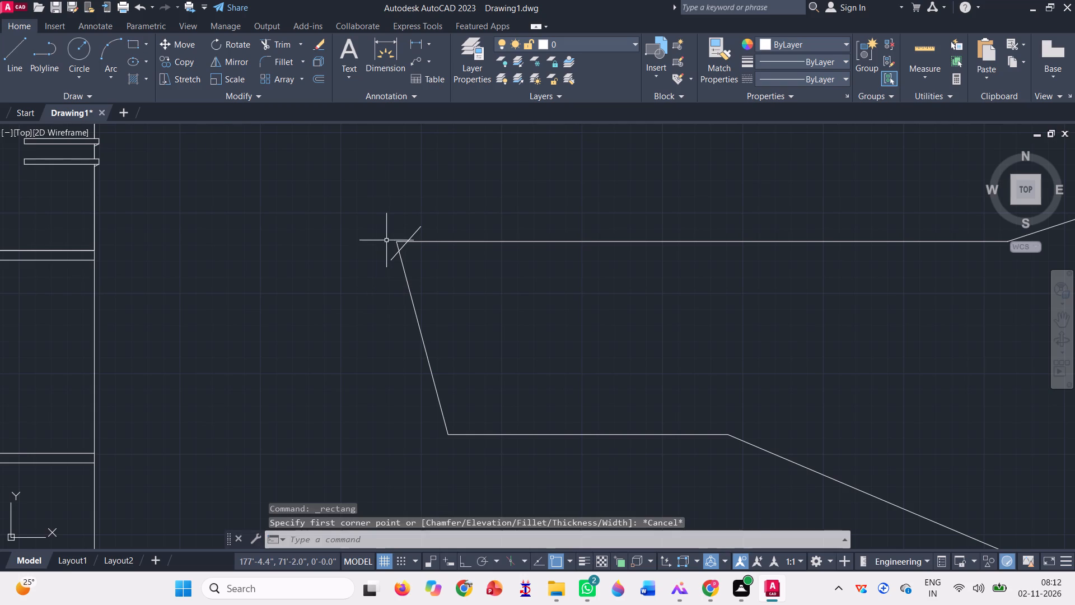
Copy the upper west corner's tick, based at its lower end, into the empty space just northwest of the outline.
scroll(387, 239, up, 3)
click(427, 312)
click(391, 293)
scroll(369, 294, down, 2)
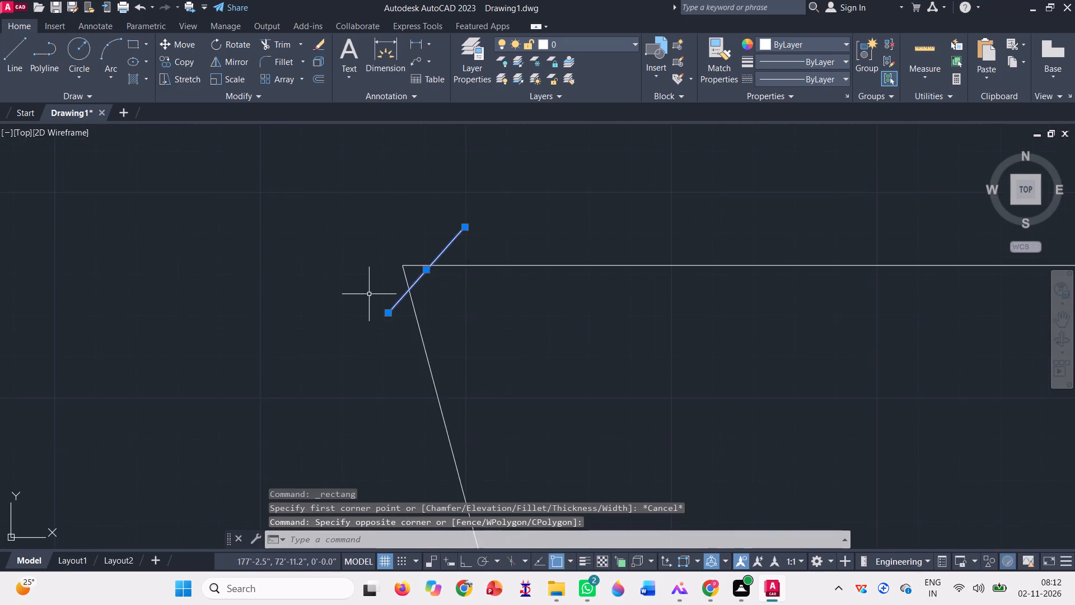
scroll(369, 296, down, 1)
key(c)
key(o)
key(space)
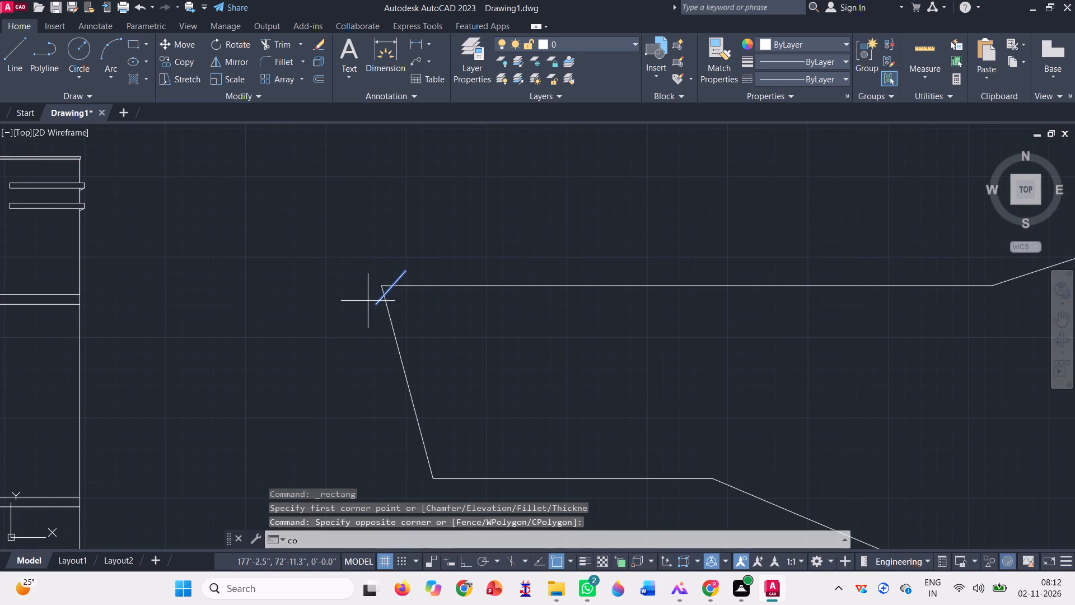
click(381, 308)
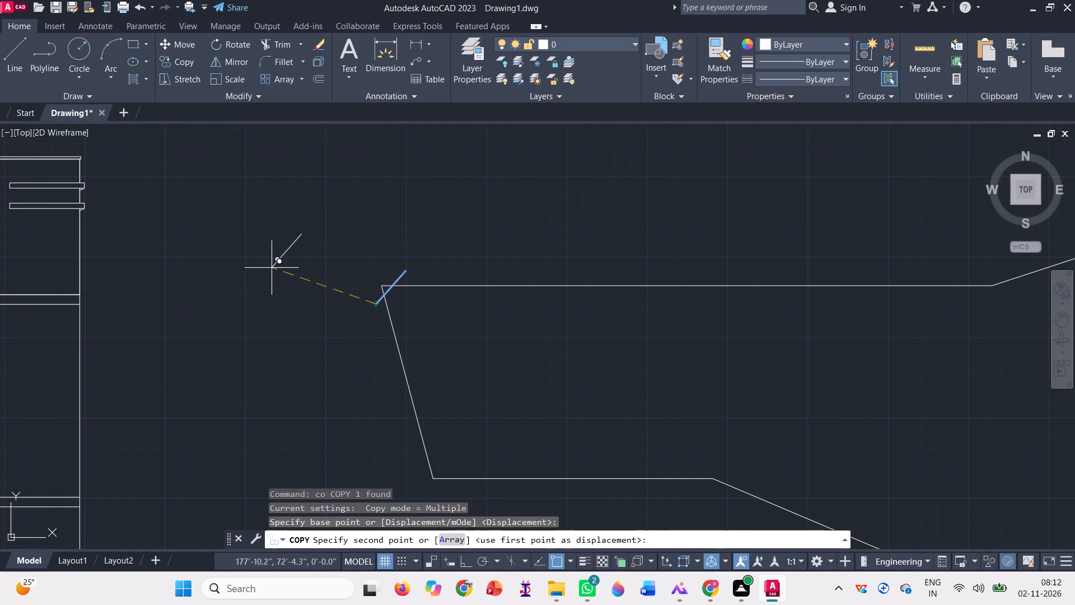
click(272, 266)
key(Escape)
Rotate the copied tick 270° about its upper end with Ortho on.
click(231, 52)
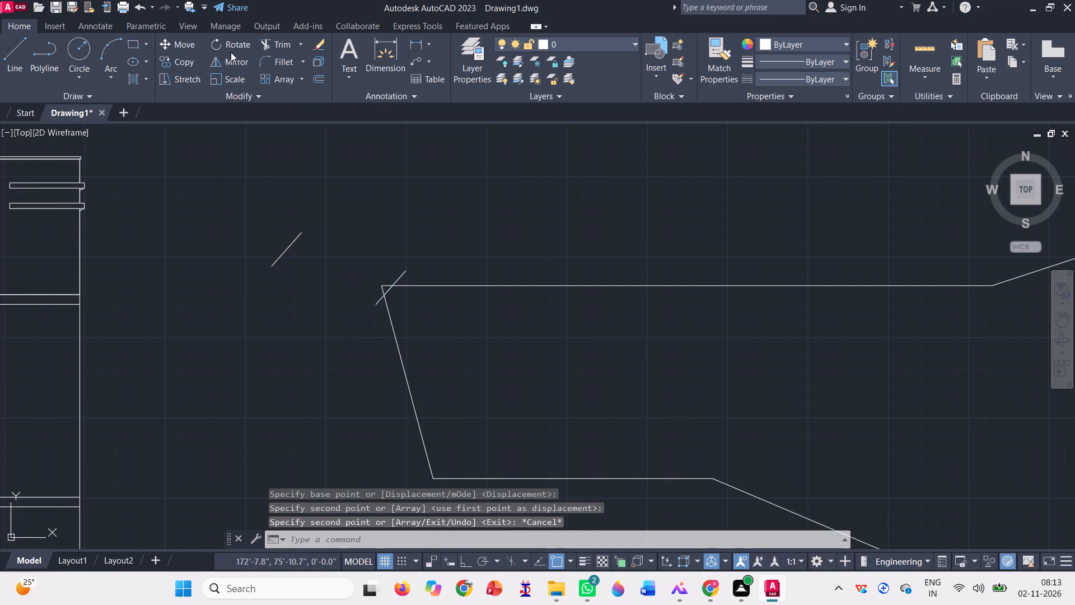
click(232, 41)
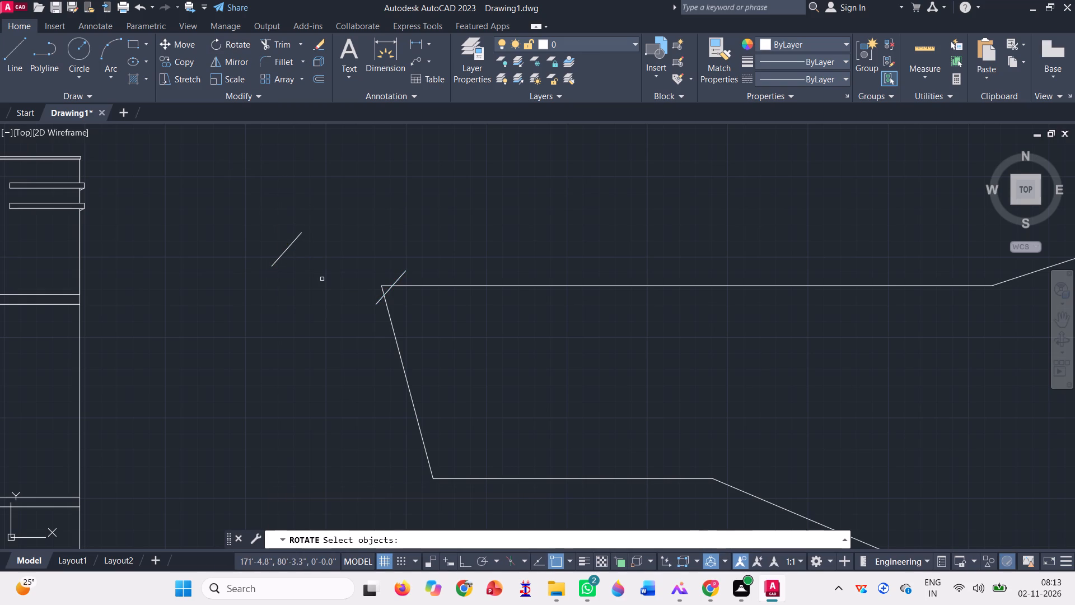
click(322, 280)
click(200, 198)
key(space)
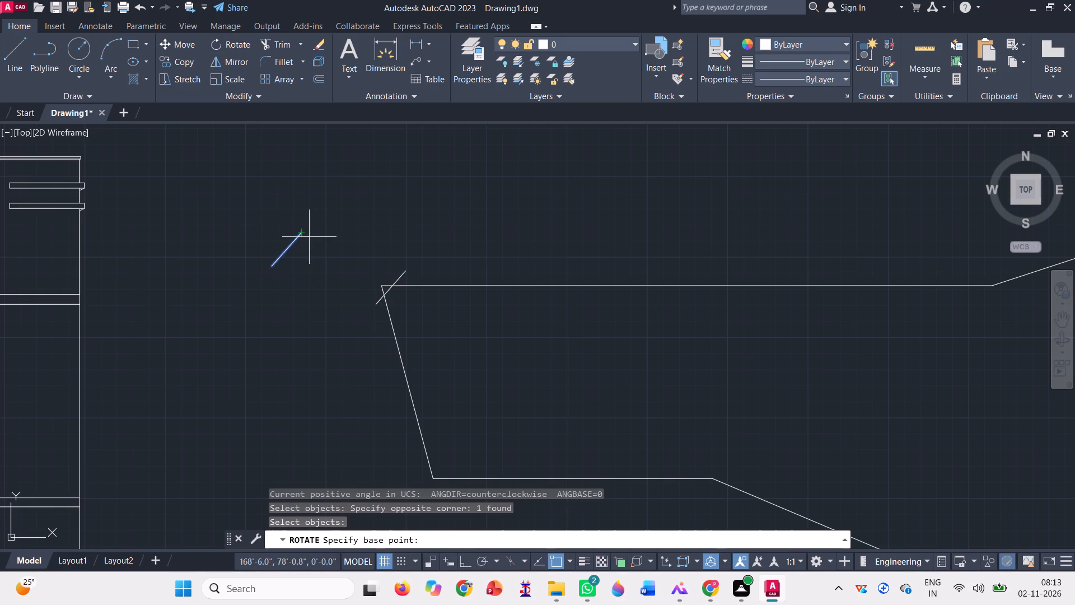
click(297, 230)
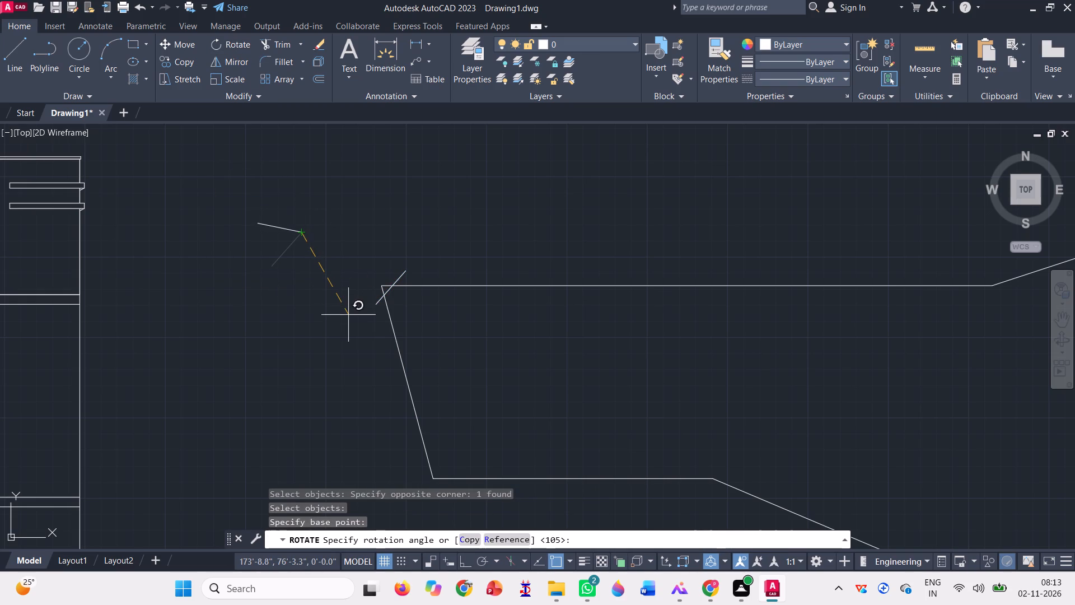
key(F8)
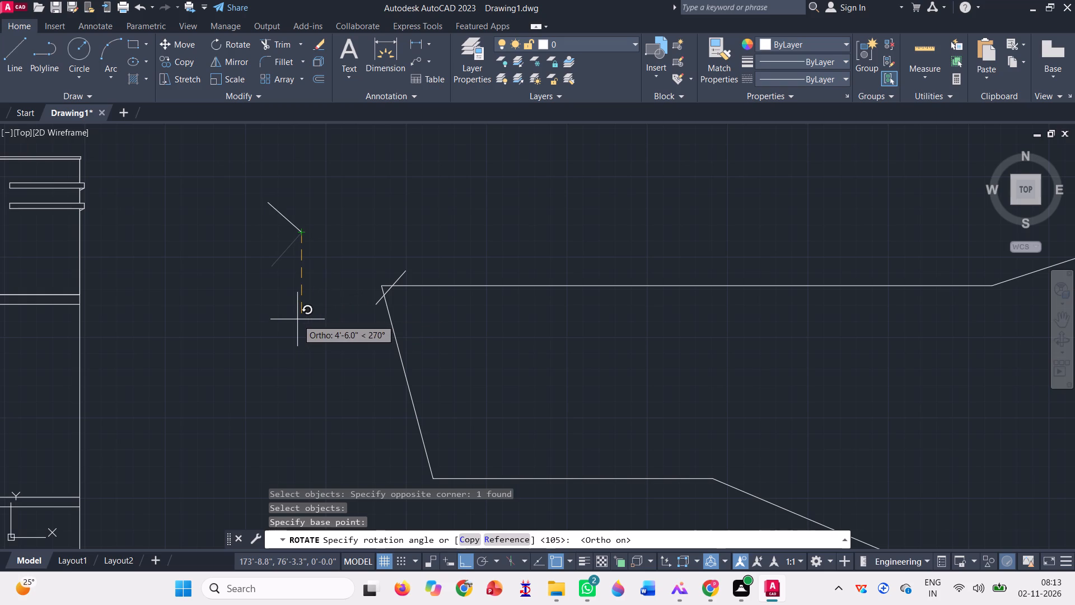
click(297, 319)
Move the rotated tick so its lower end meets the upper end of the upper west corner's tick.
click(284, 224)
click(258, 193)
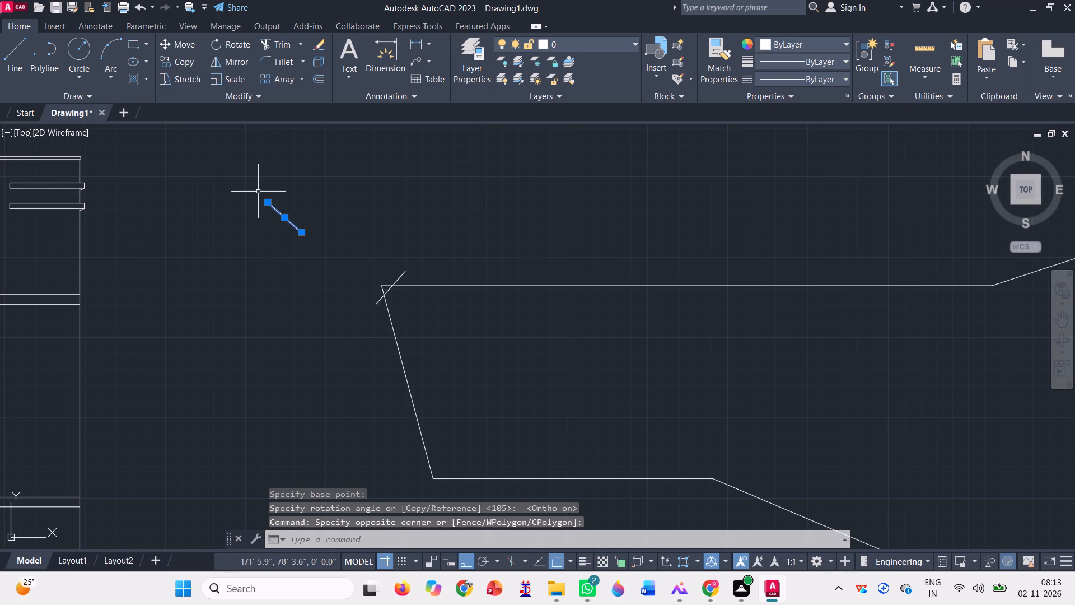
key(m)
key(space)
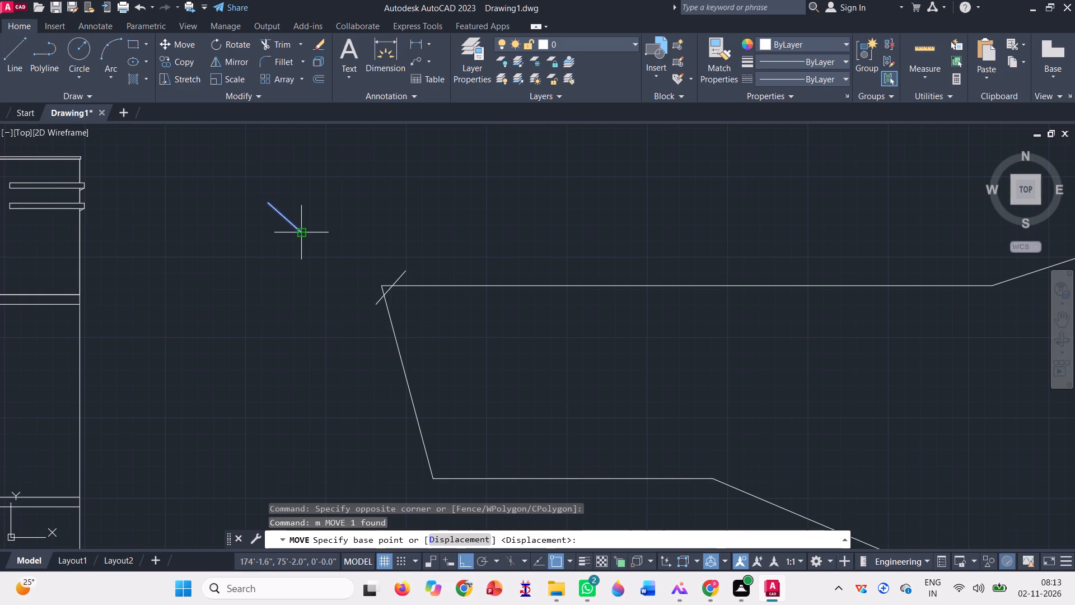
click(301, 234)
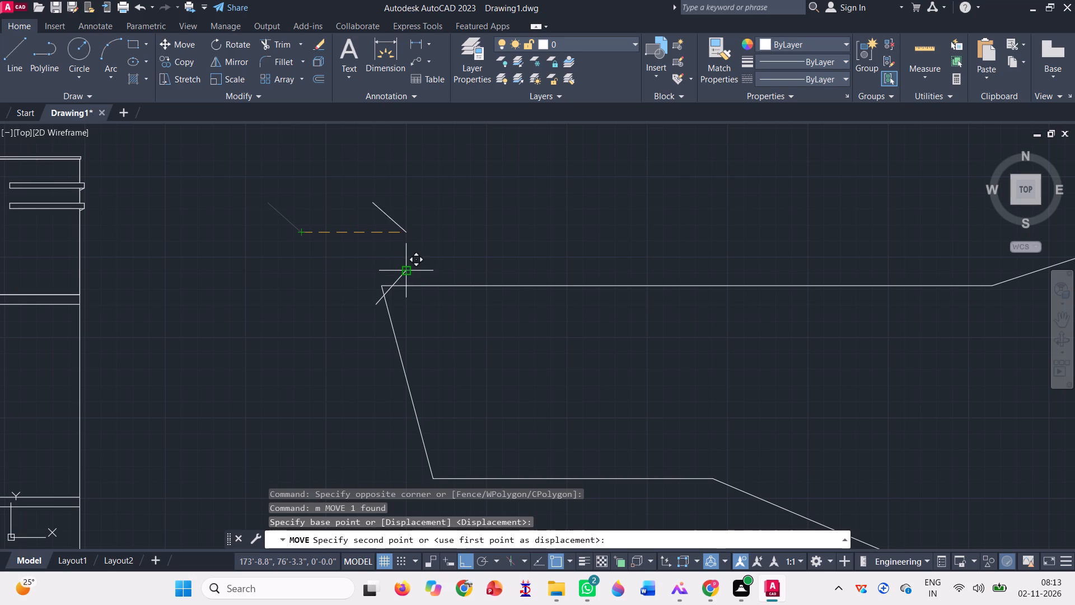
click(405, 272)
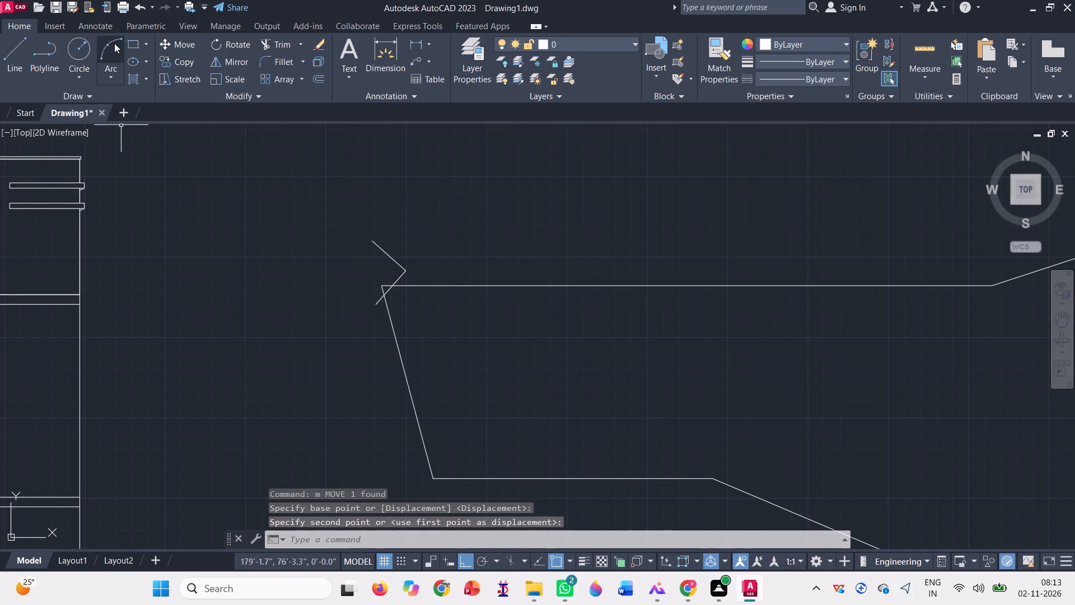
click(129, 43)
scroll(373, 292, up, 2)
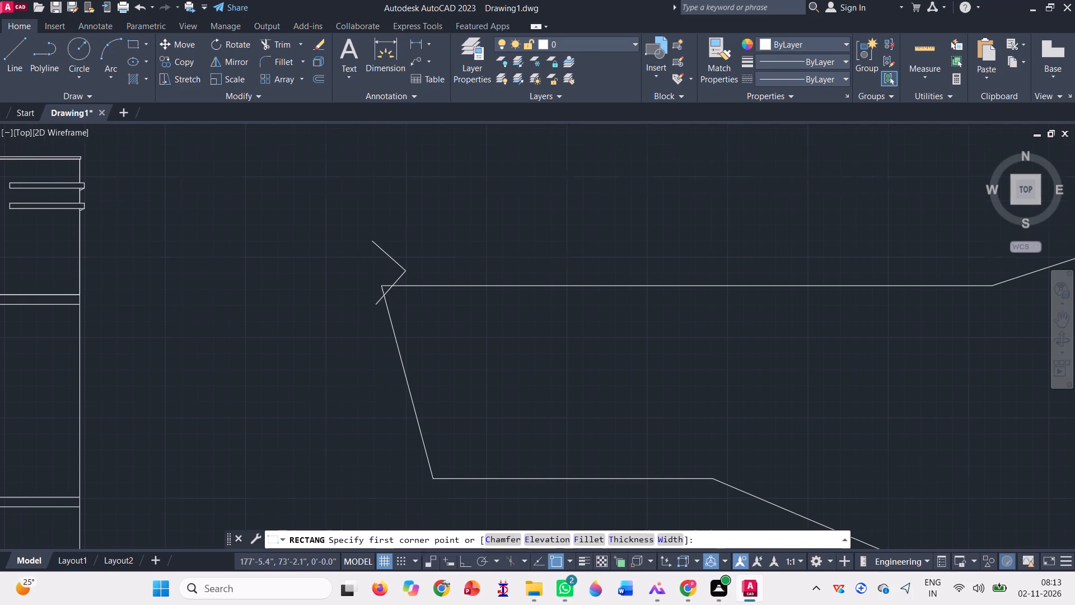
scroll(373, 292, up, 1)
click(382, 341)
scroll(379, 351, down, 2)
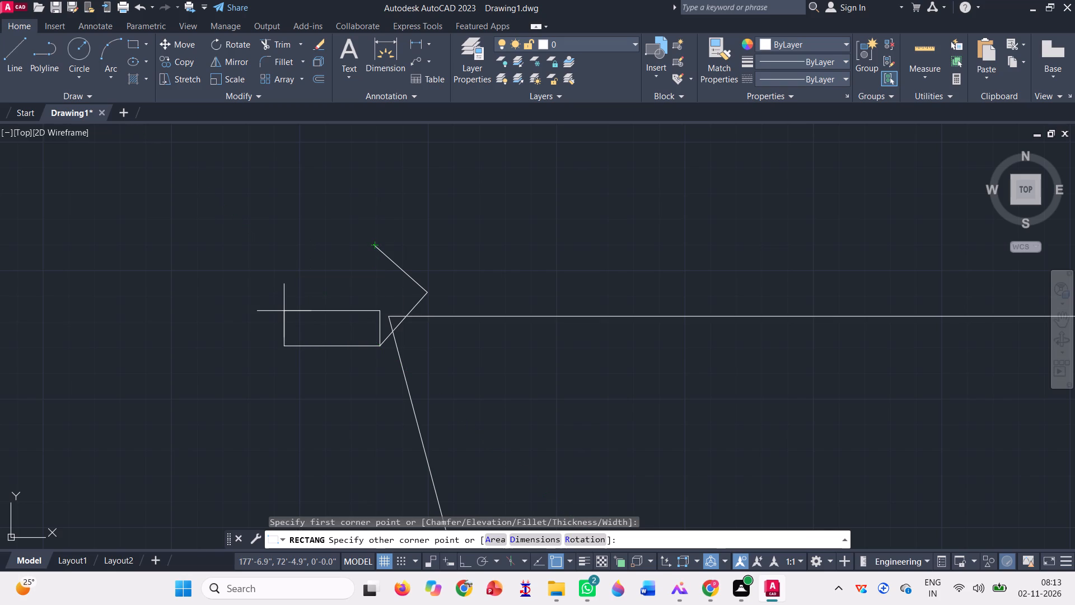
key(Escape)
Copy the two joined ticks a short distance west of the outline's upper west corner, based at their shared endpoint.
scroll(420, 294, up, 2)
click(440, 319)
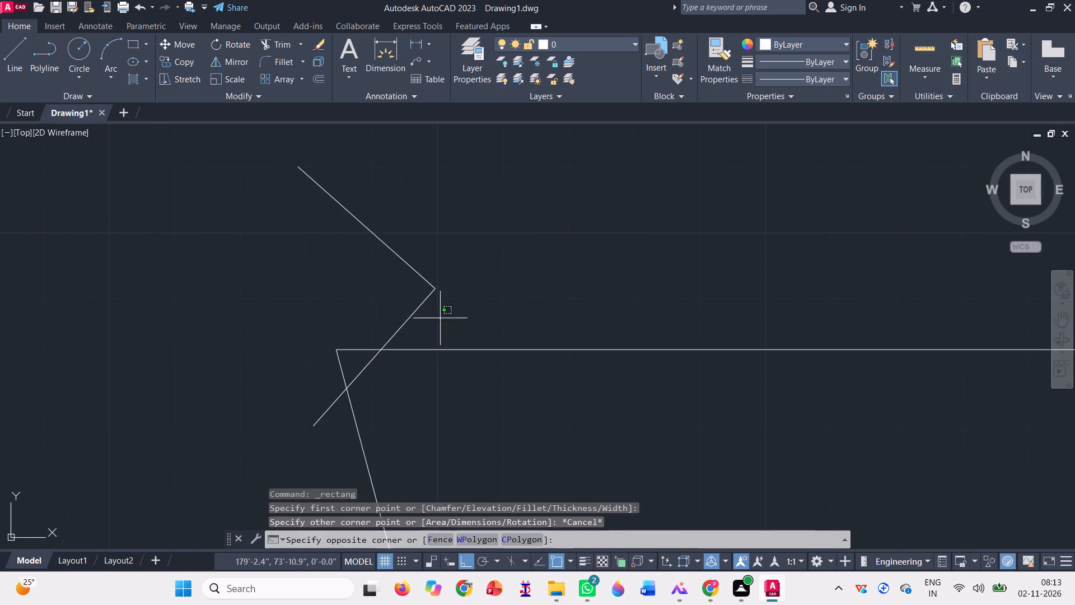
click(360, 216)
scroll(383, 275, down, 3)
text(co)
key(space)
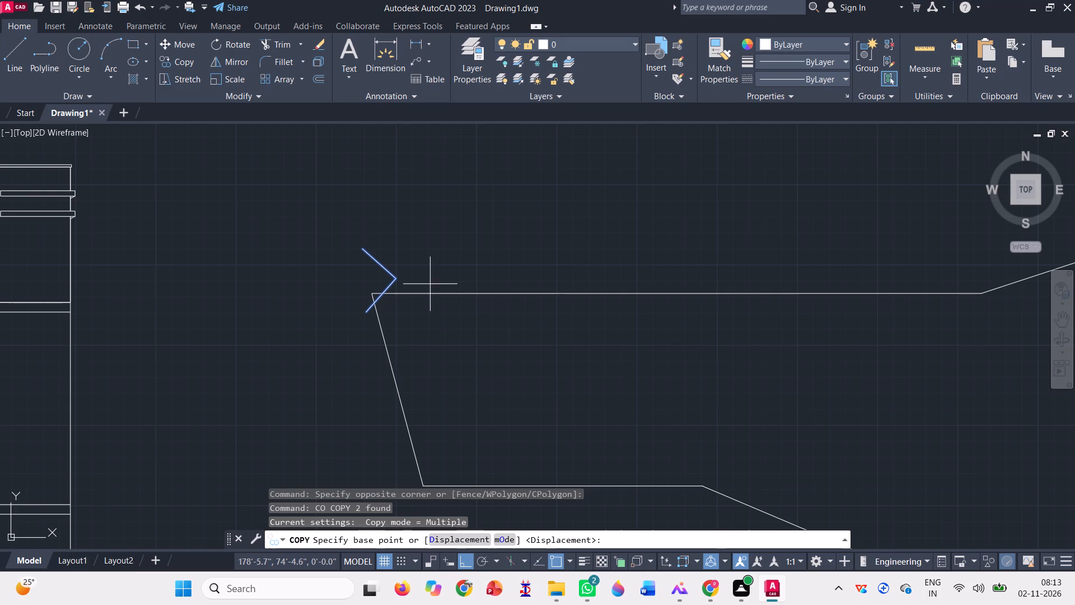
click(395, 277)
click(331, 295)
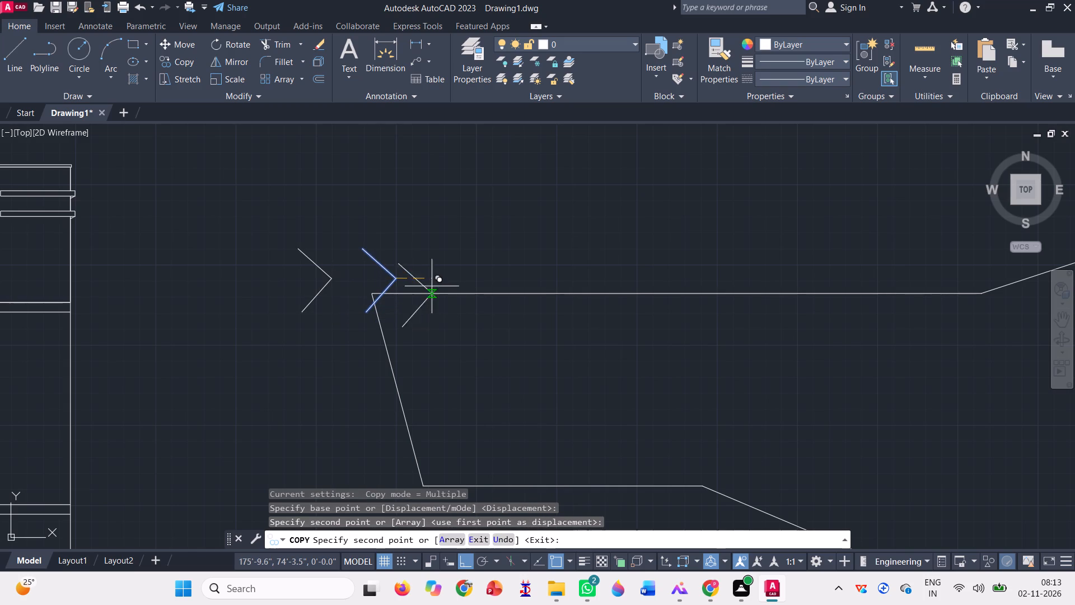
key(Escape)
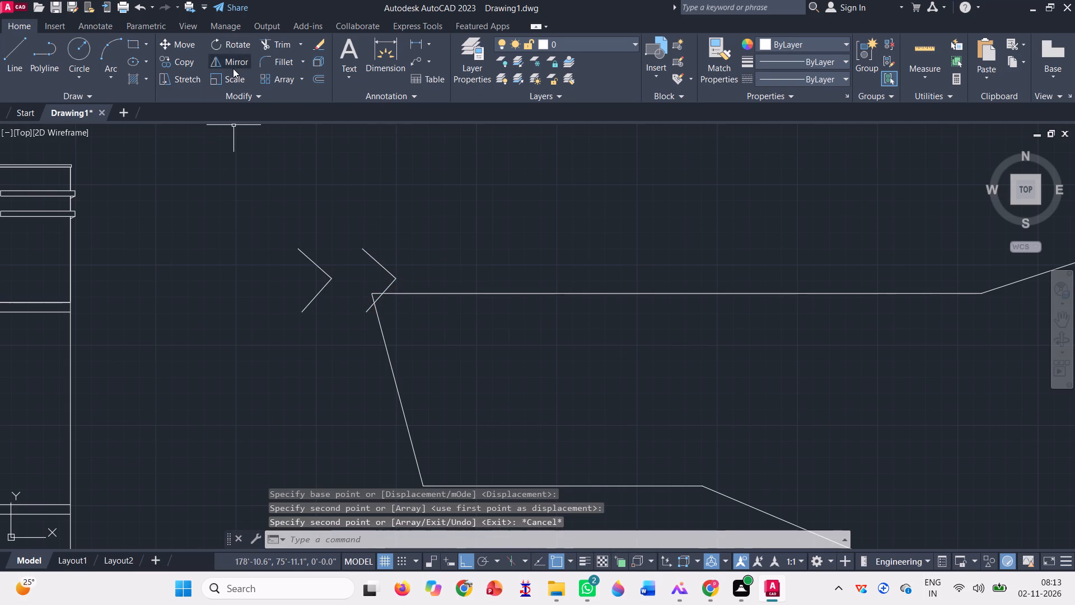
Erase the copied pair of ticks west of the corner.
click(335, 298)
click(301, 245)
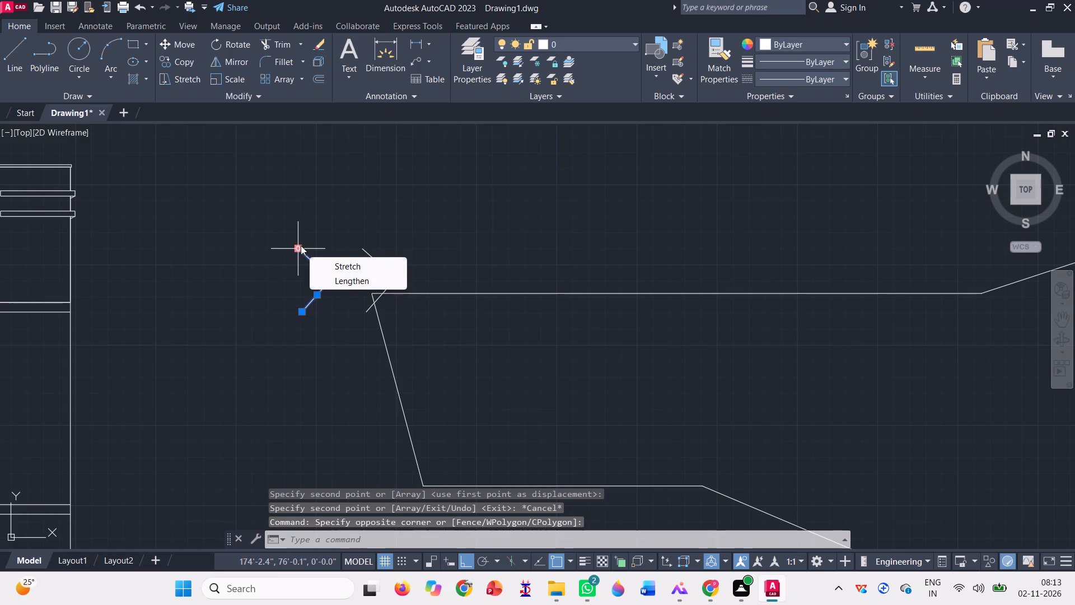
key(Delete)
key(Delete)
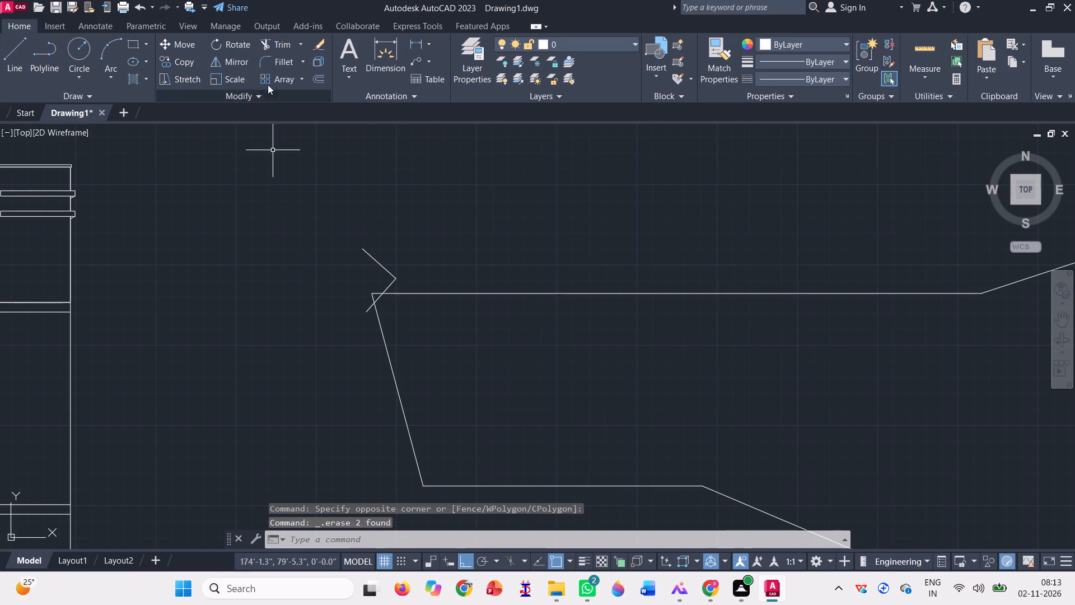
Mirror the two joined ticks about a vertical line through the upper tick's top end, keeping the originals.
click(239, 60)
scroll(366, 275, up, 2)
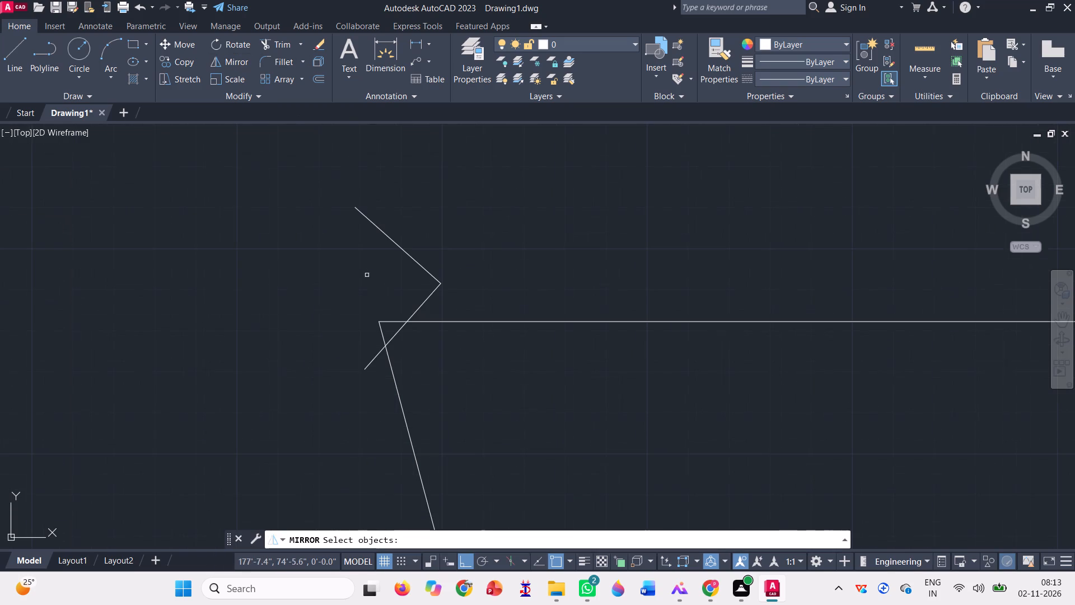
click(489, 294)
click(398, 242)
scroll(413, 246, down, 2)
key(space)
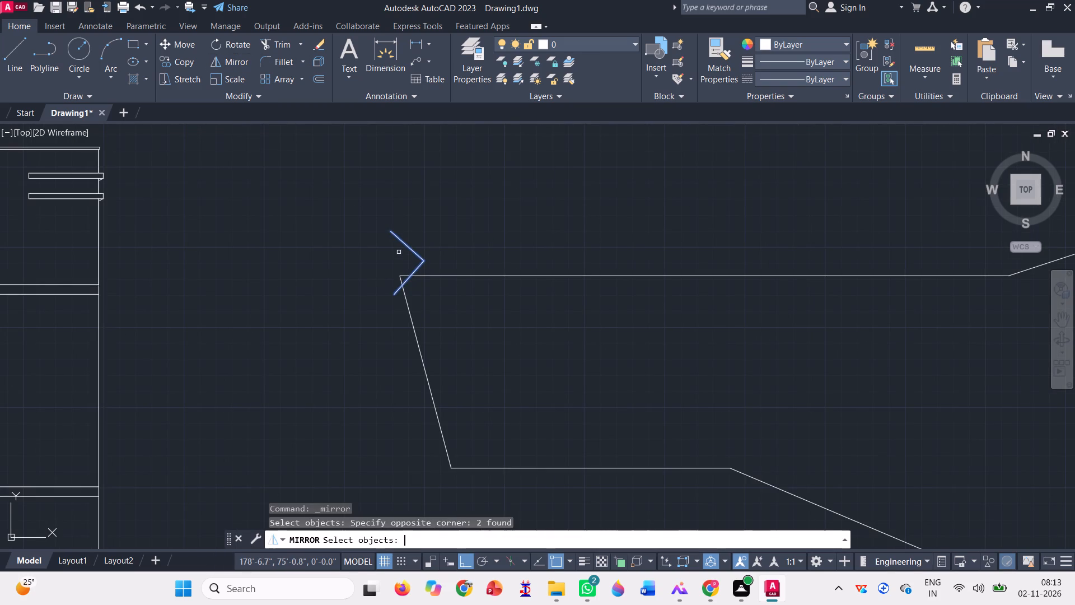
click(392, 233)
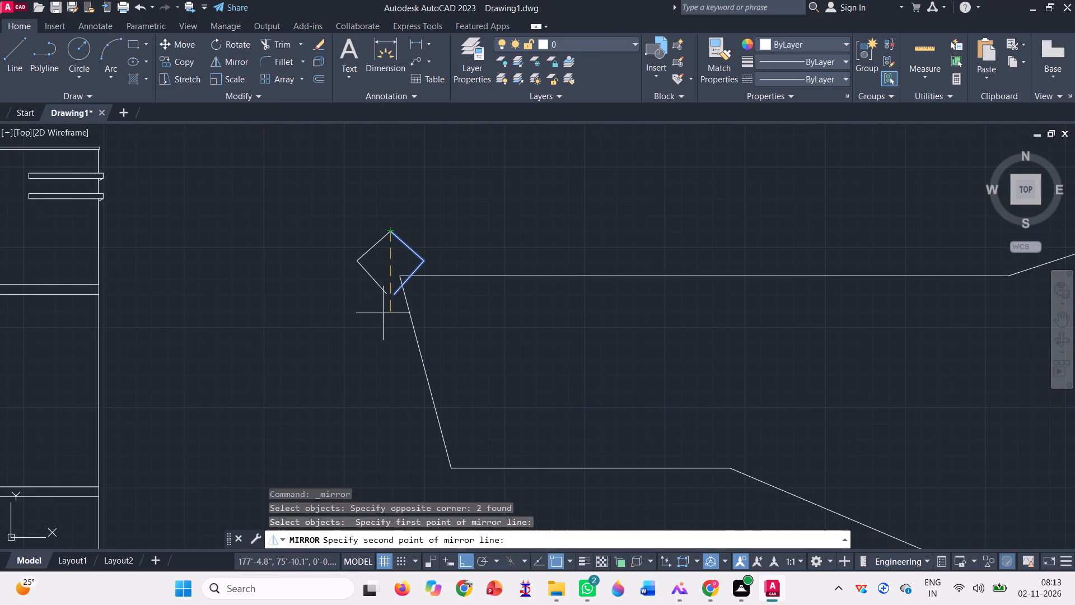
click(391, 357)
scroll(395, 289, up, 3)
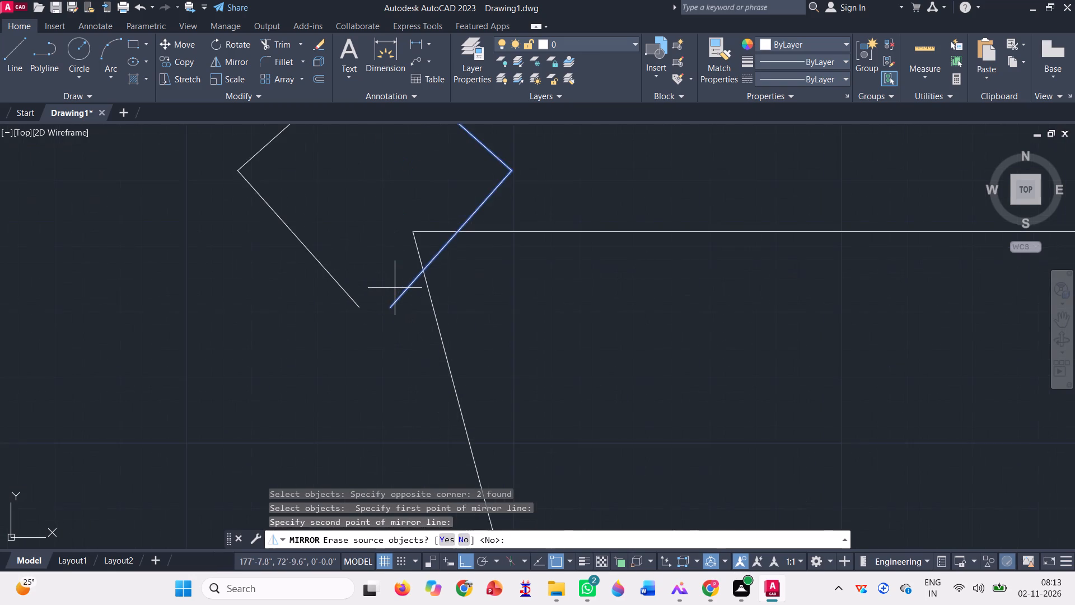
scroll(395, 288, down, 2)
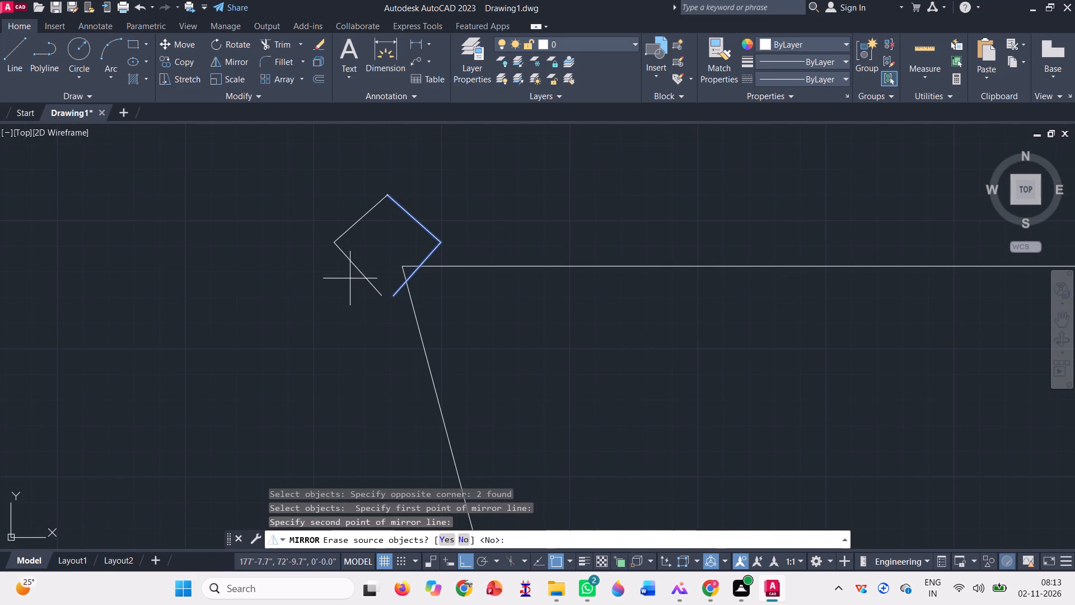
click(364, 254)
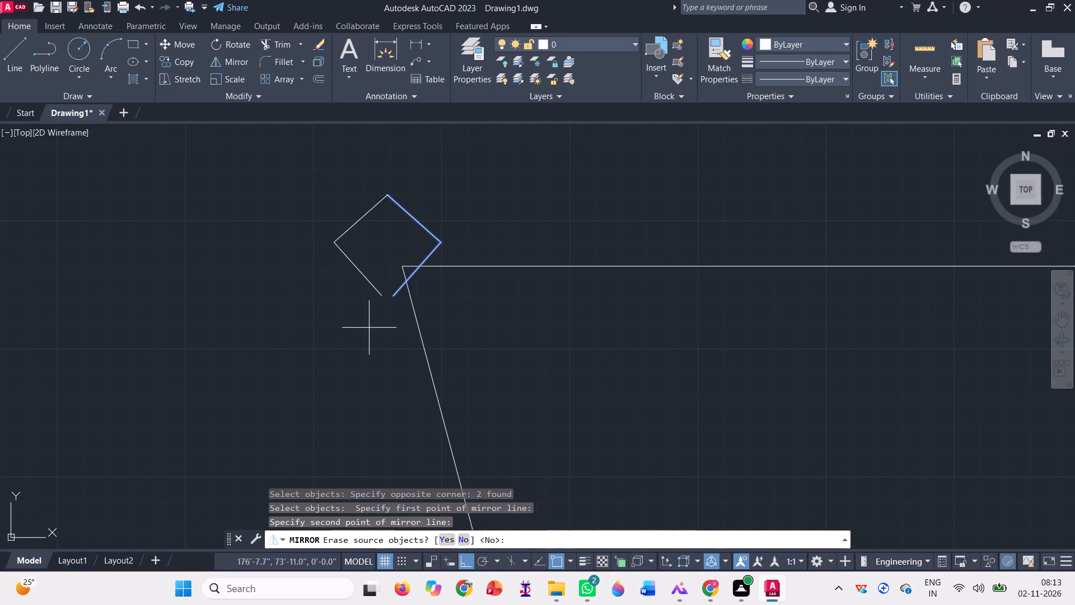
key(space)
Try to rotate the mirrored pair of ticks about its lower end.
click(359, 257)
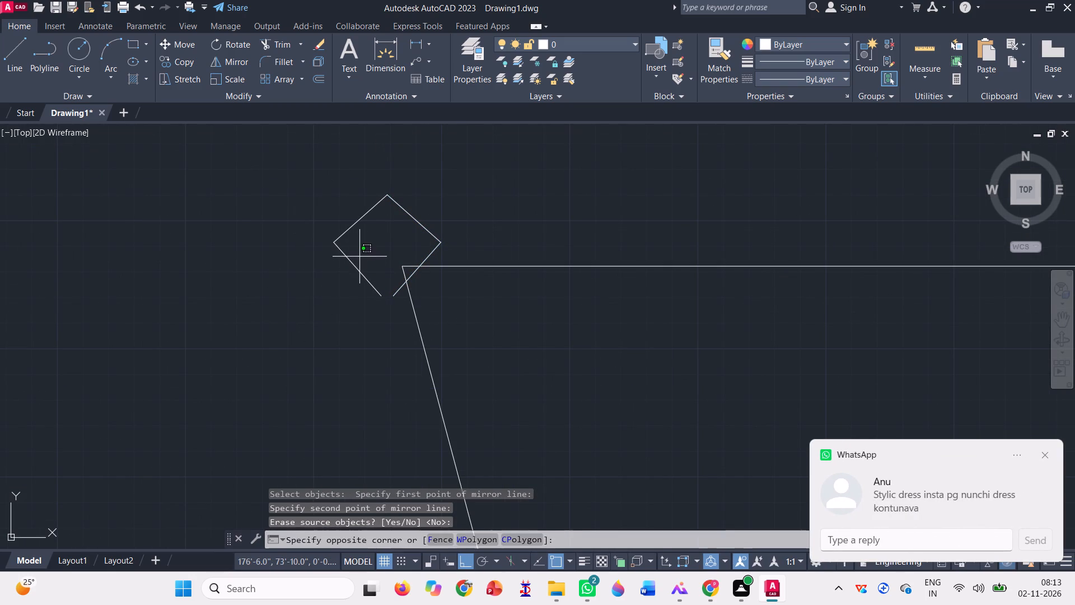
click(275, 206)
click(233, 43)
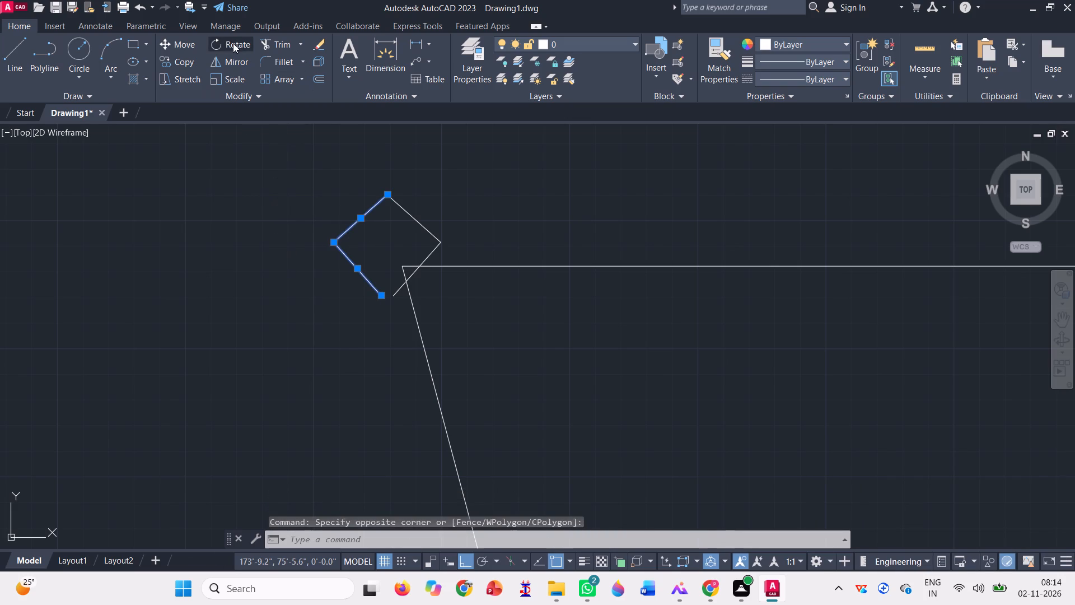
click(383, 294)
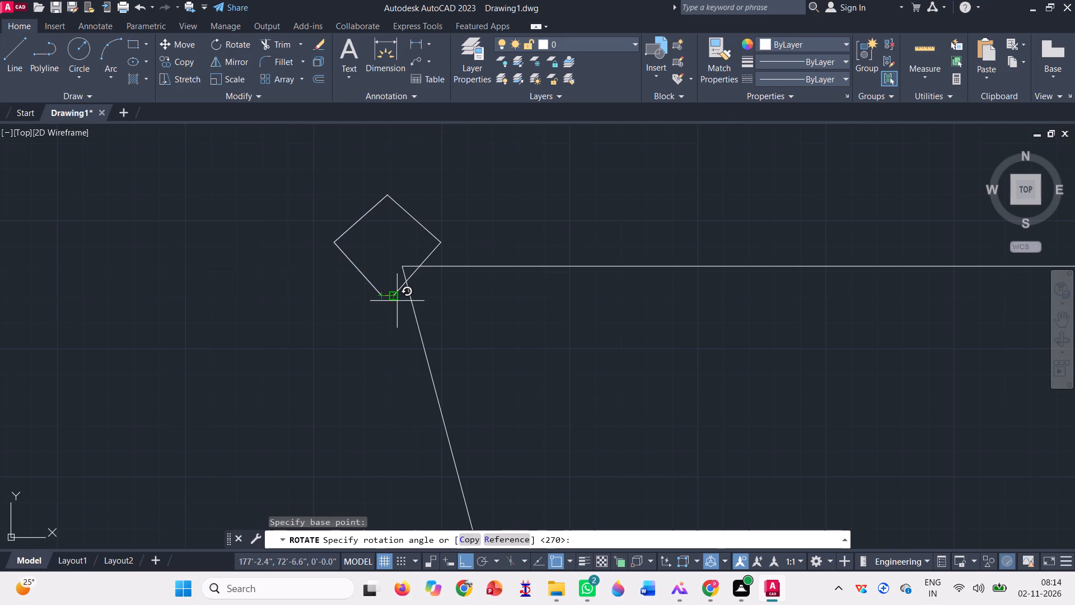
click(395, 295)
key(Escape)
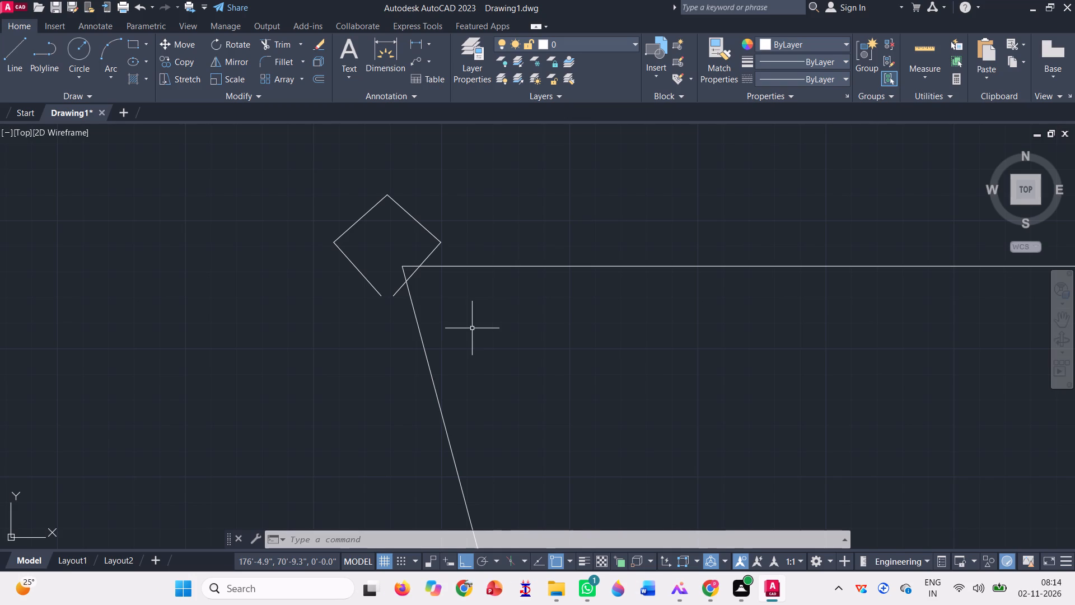
Erase all four tick lines around the outline's upper west corner.
scroll(386, 248, up, 2)
scroll(367, 299, down, 2)
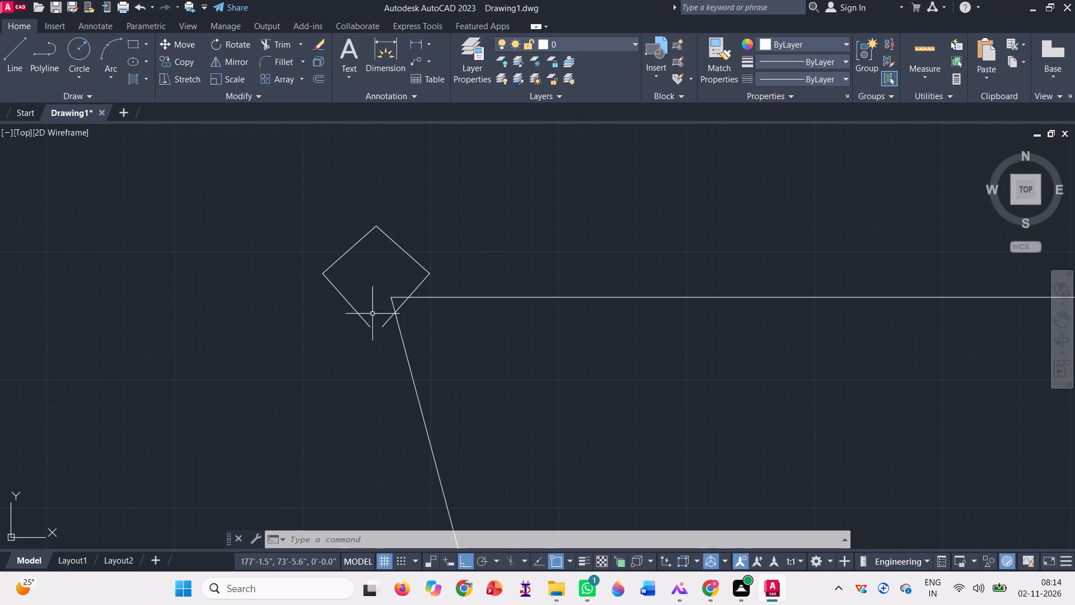
click(434, 289)
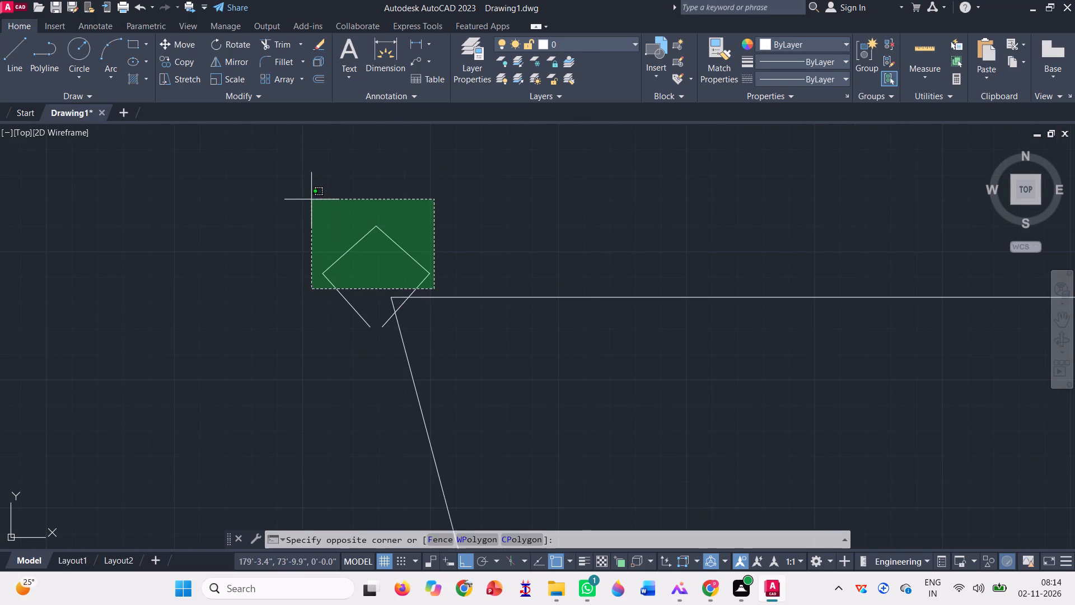
click(311, 199)
key(Delete)
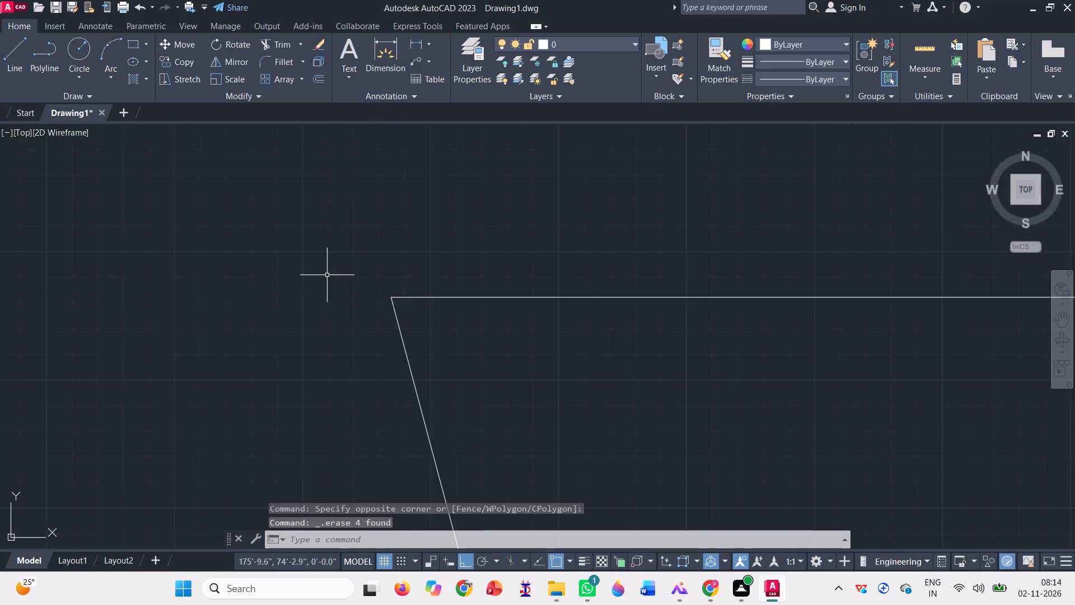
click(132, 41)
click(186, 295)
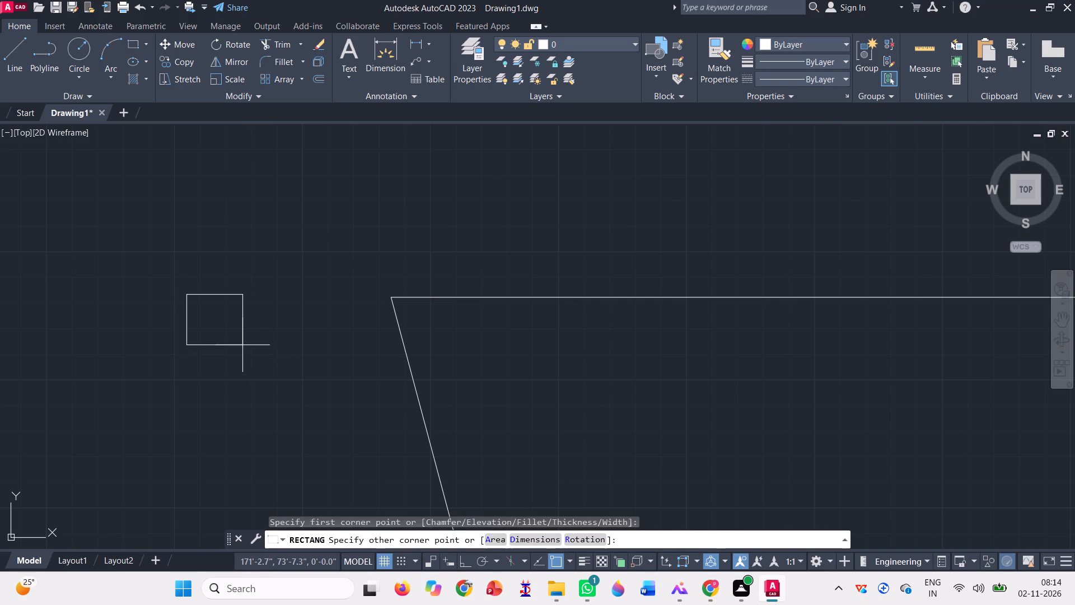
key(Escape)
Draw a closed square with 2' sides from lines in the empty space west of the outline's upper west corner.
key(l)
key(Return)
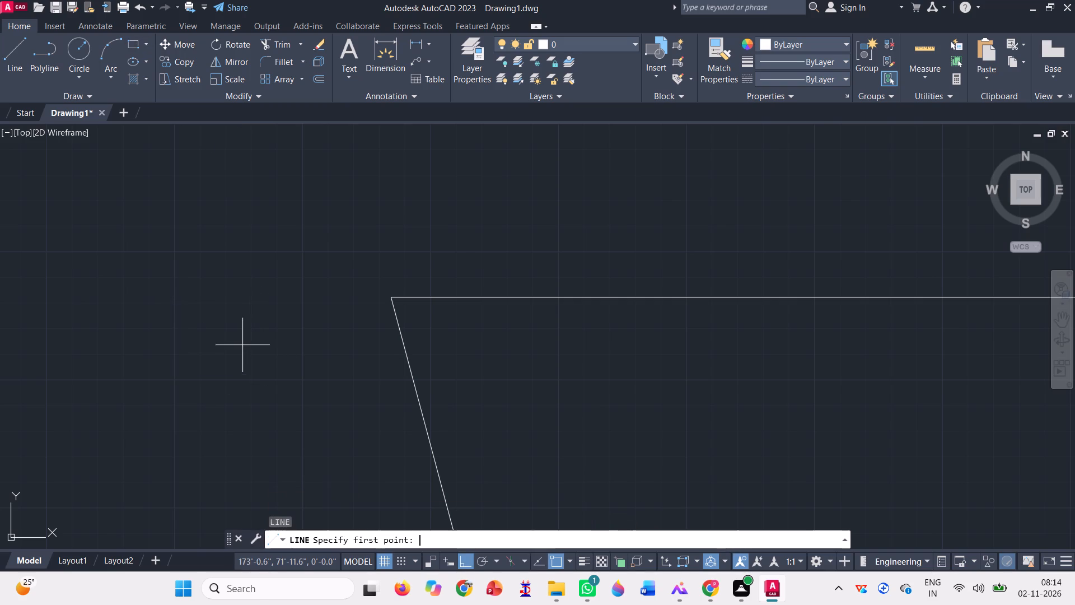
click(197, 340)
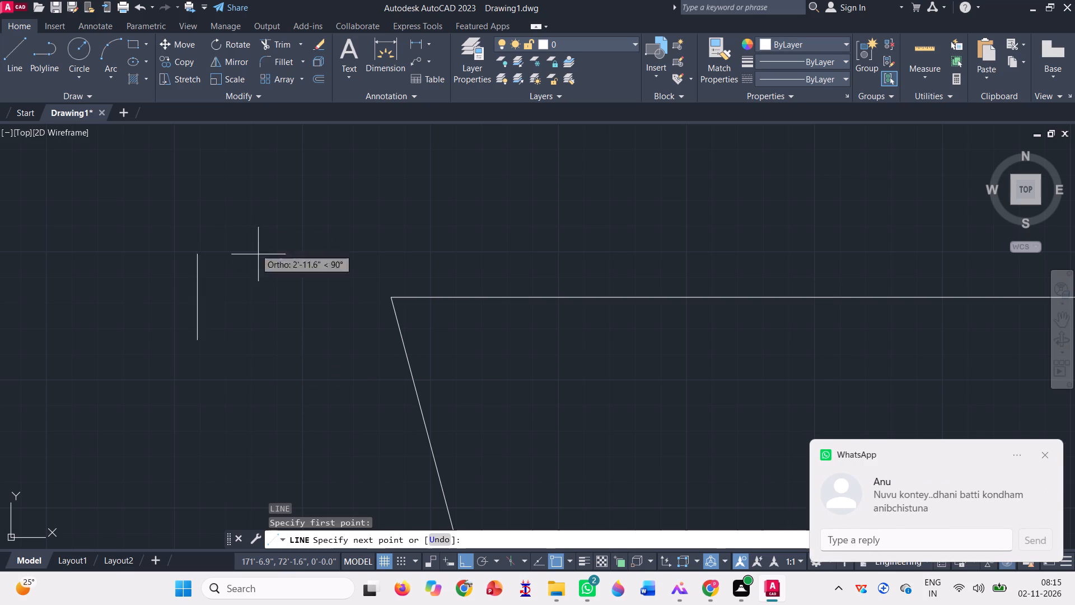
text(2')
key(Return)
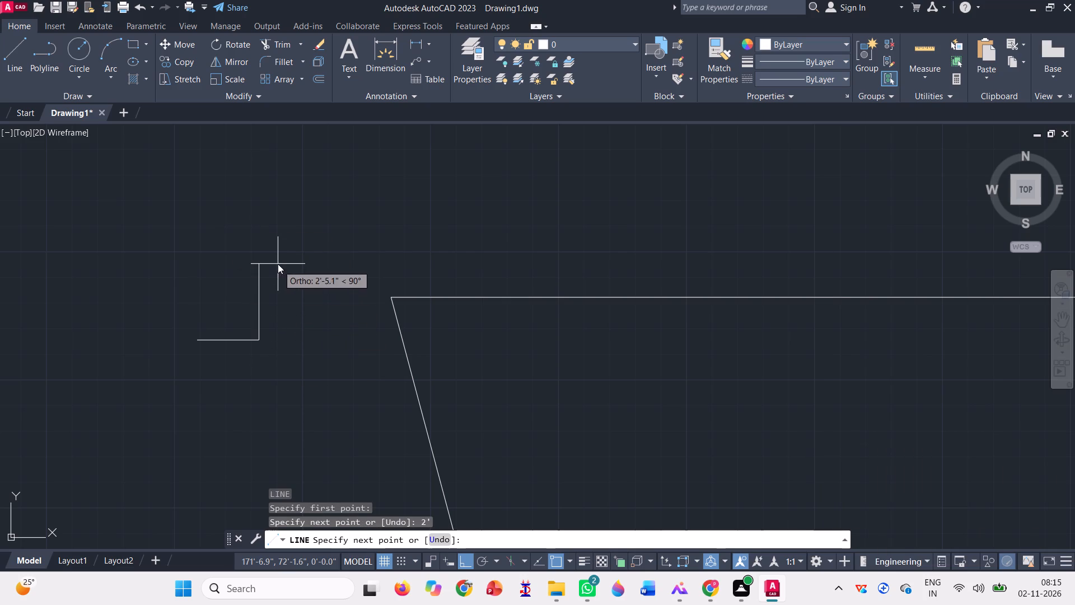
text(2')
key(Return)
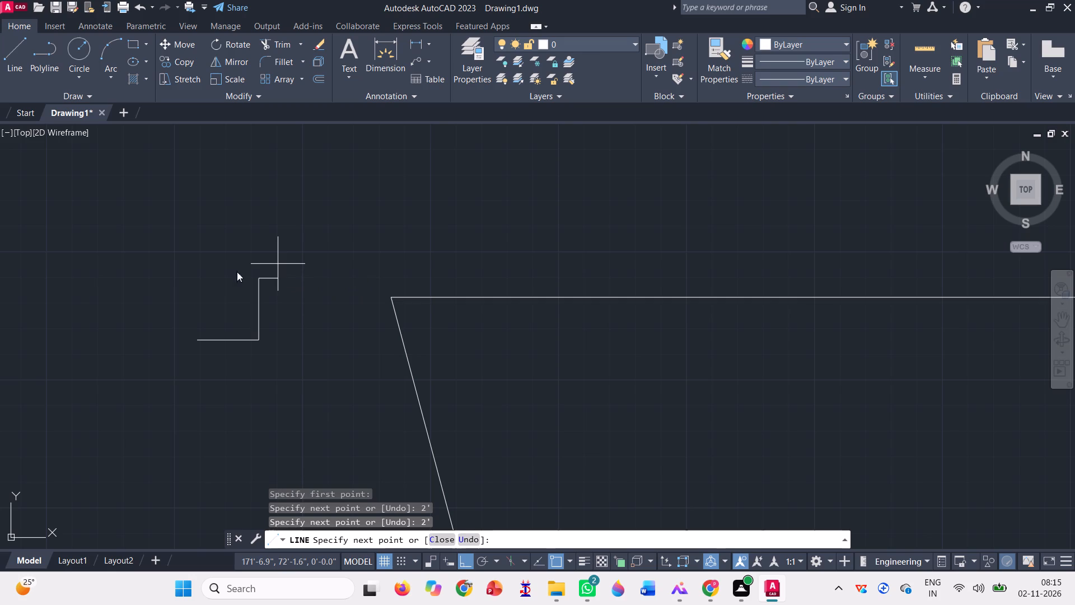
text(2')
key(Return)
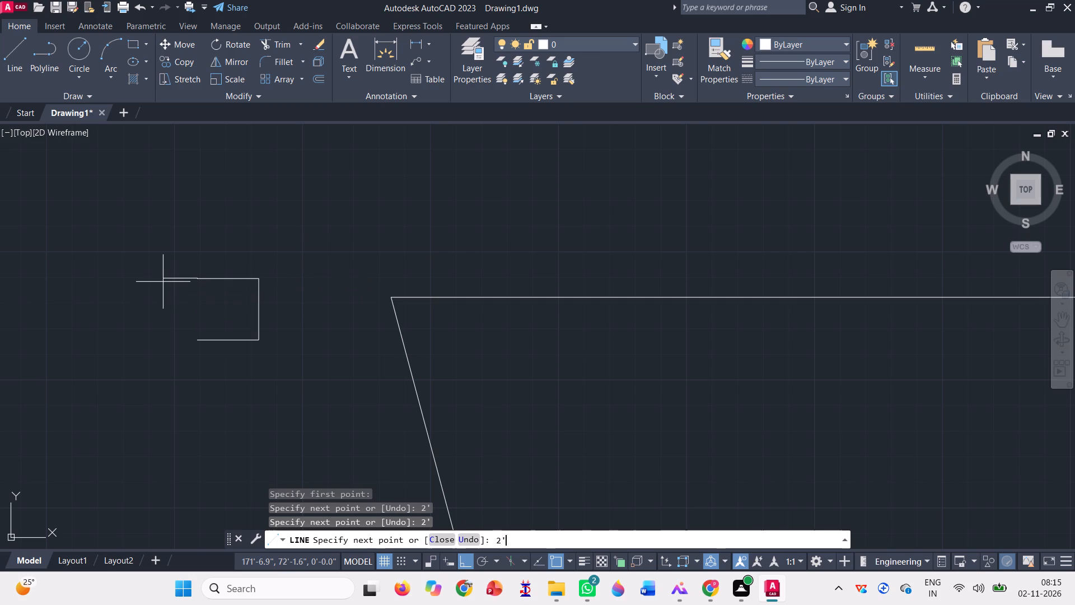
click(198, 343)
key(space)
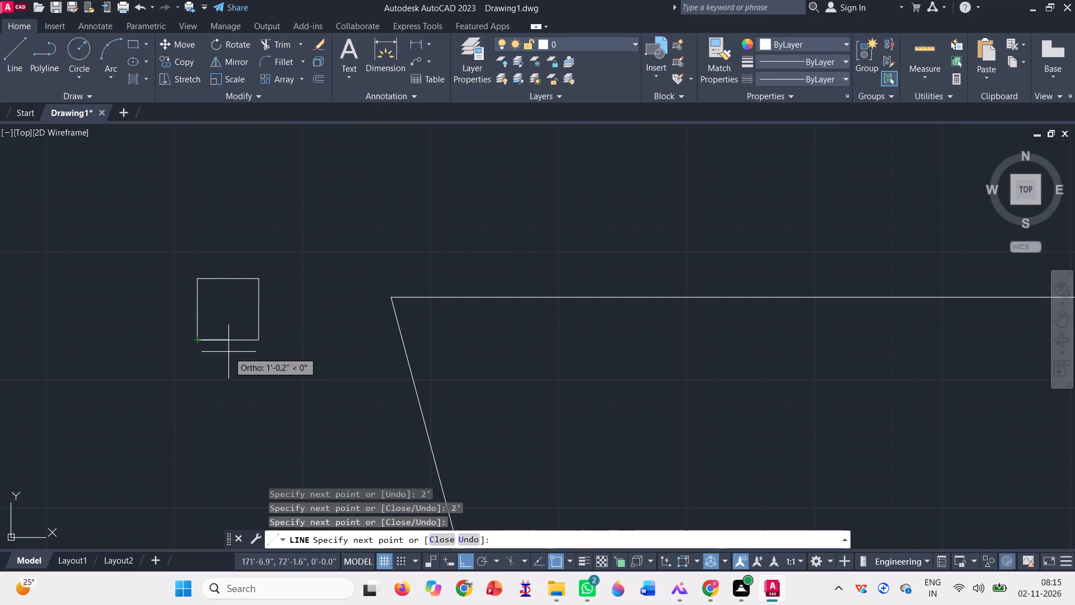
Join the square's four lines into a single polyline.
click(322, 401)
click(151, 215)
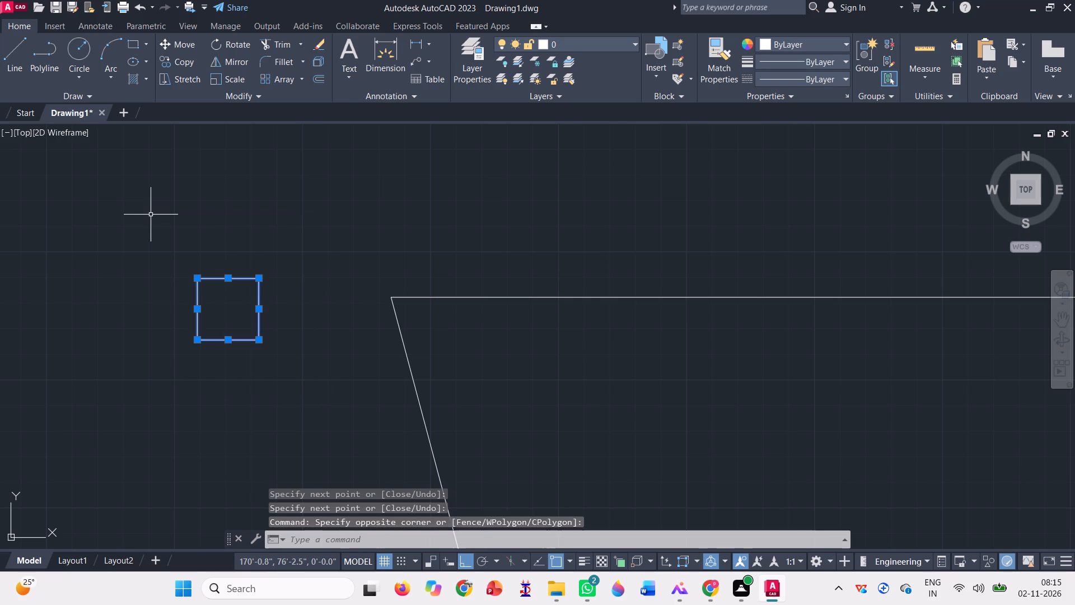
key(j)
key(Return)
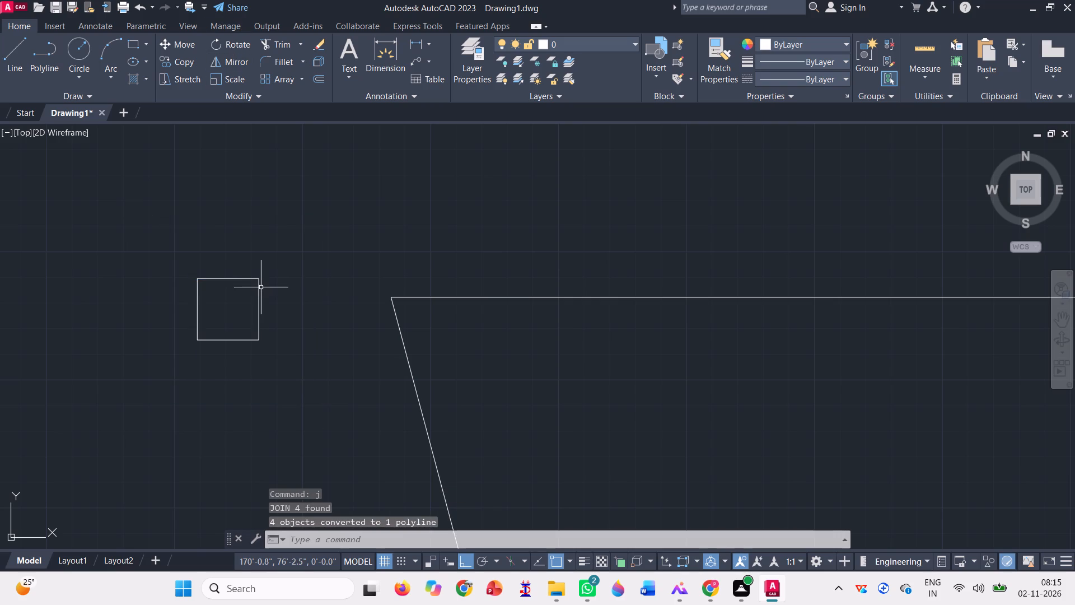
Turn on polar tracking and draw a line about 4'-10" long at 315° from the square's upper west corner through its opposite corner.
click(484, 558)
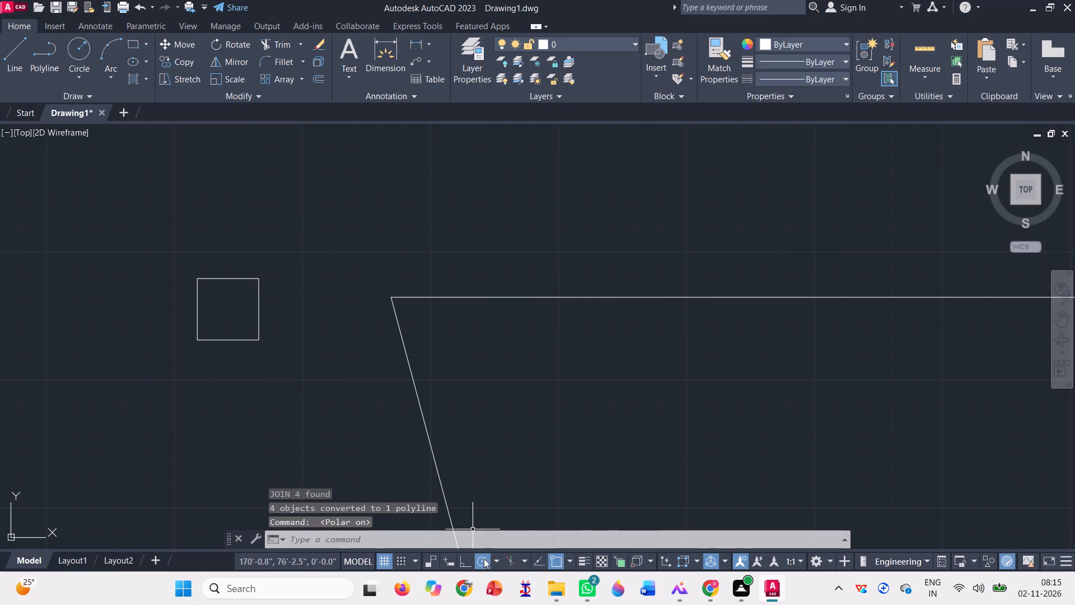
click(497, 555)
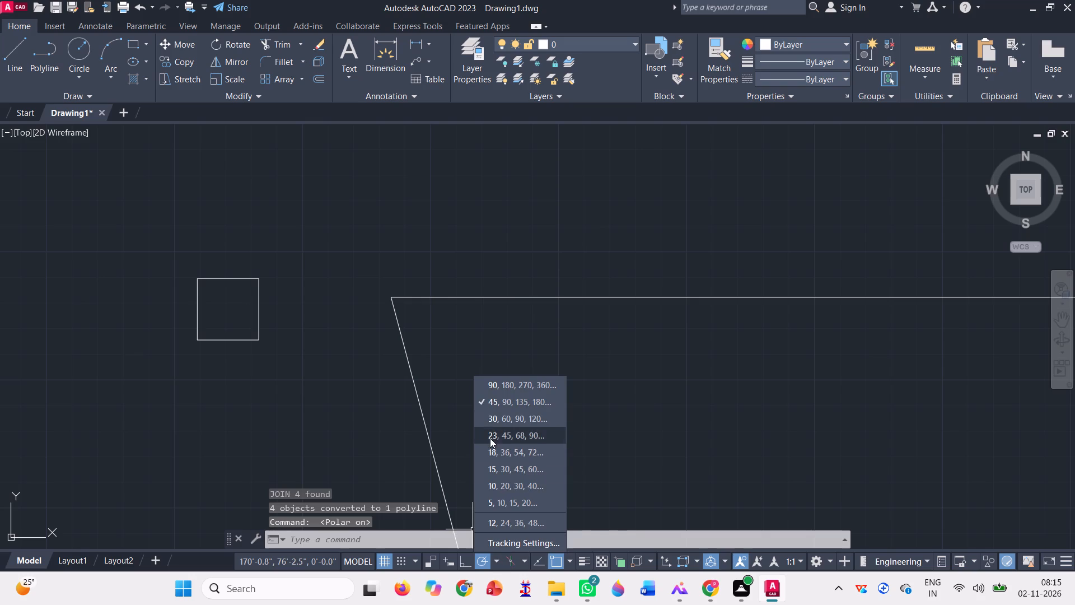
key(space)
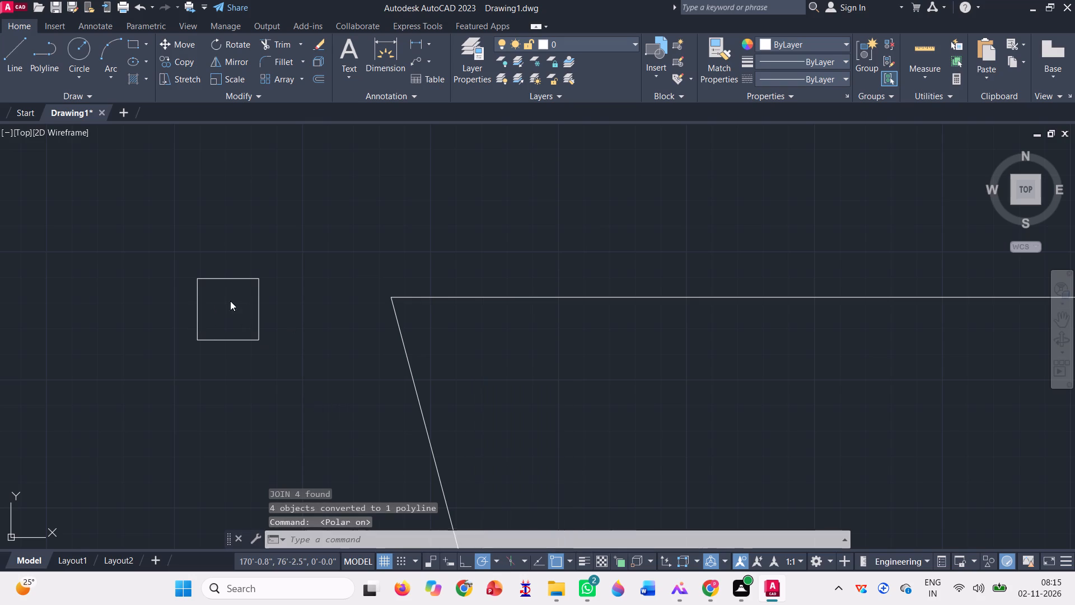
key(Escape)
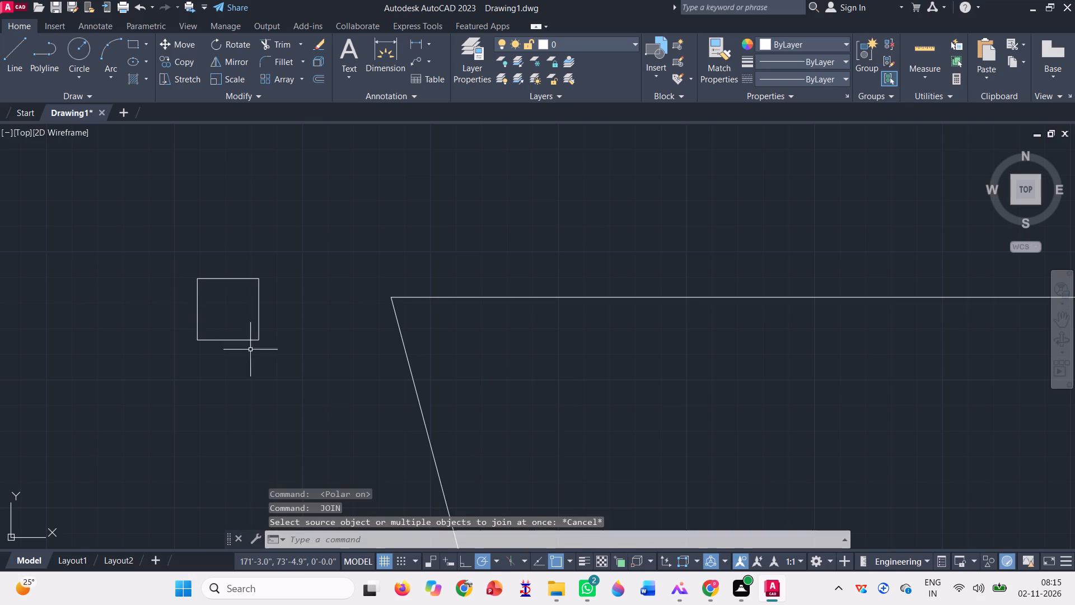
key(l)
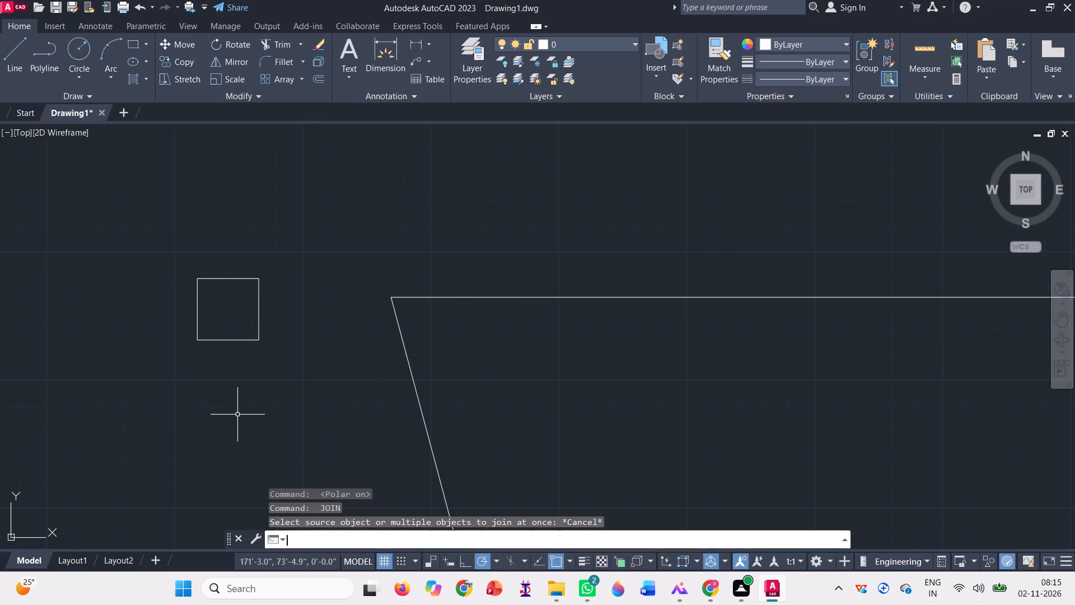
key(Return)
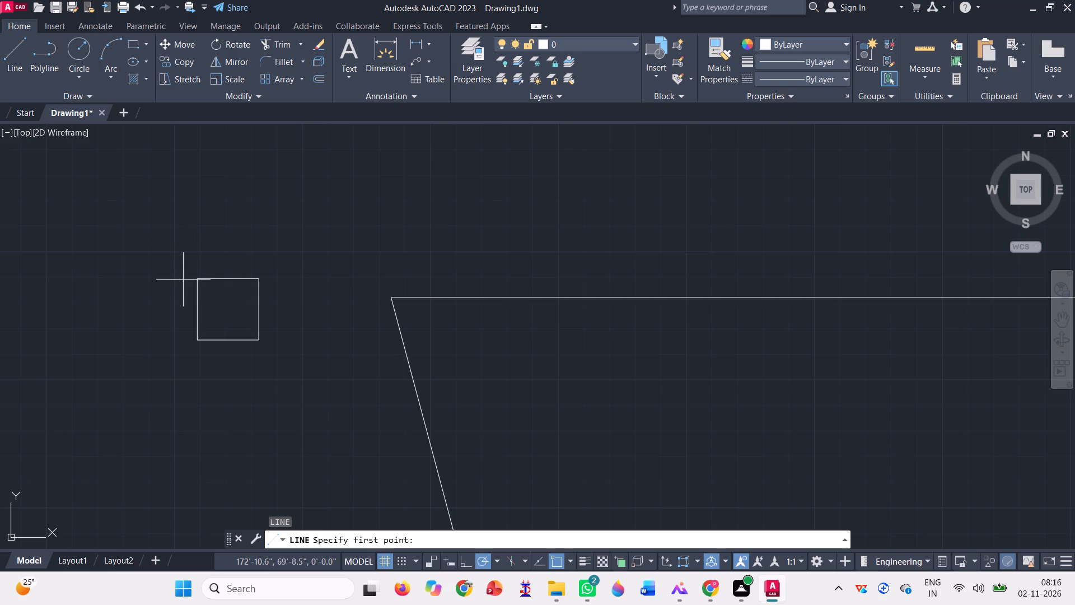
click(198, 277)
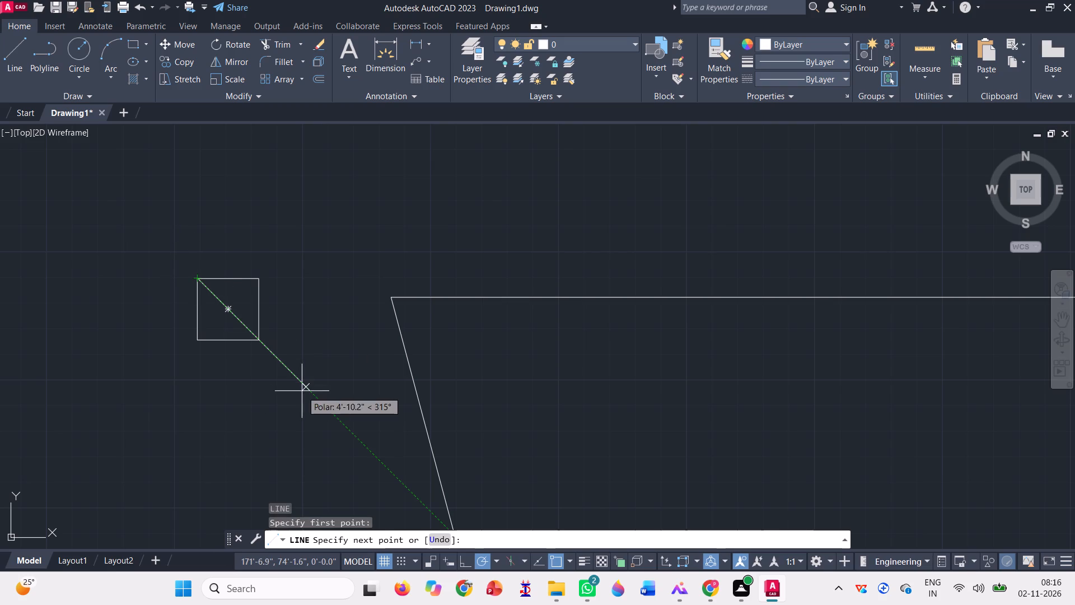
click(302, 391)
key(space)
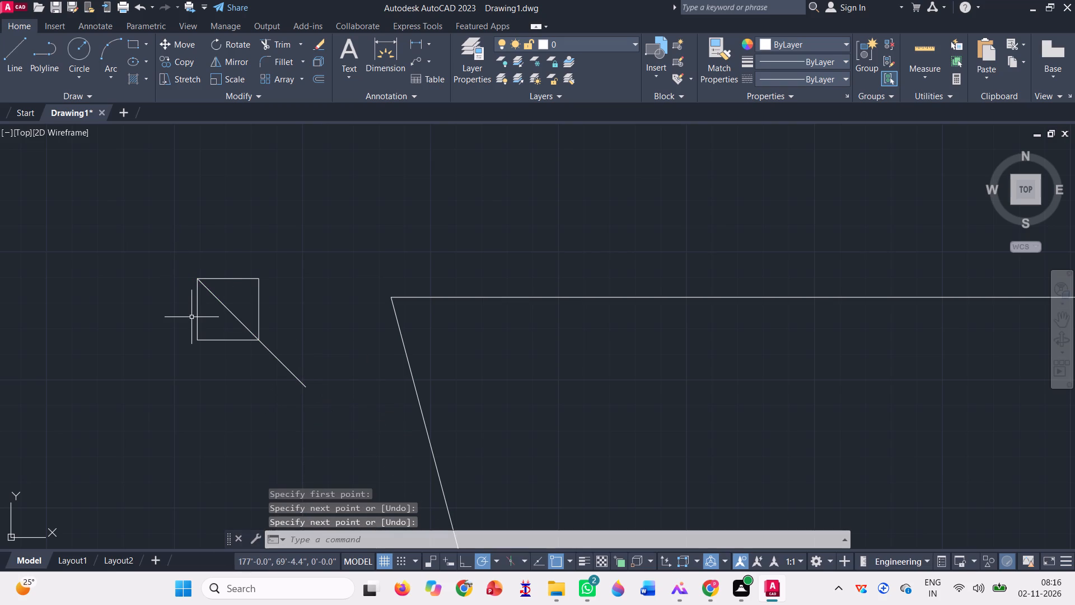
Rotate the 2' square about its upper west corner to align its top side with the 315° diagonal line.
click(221, 42)
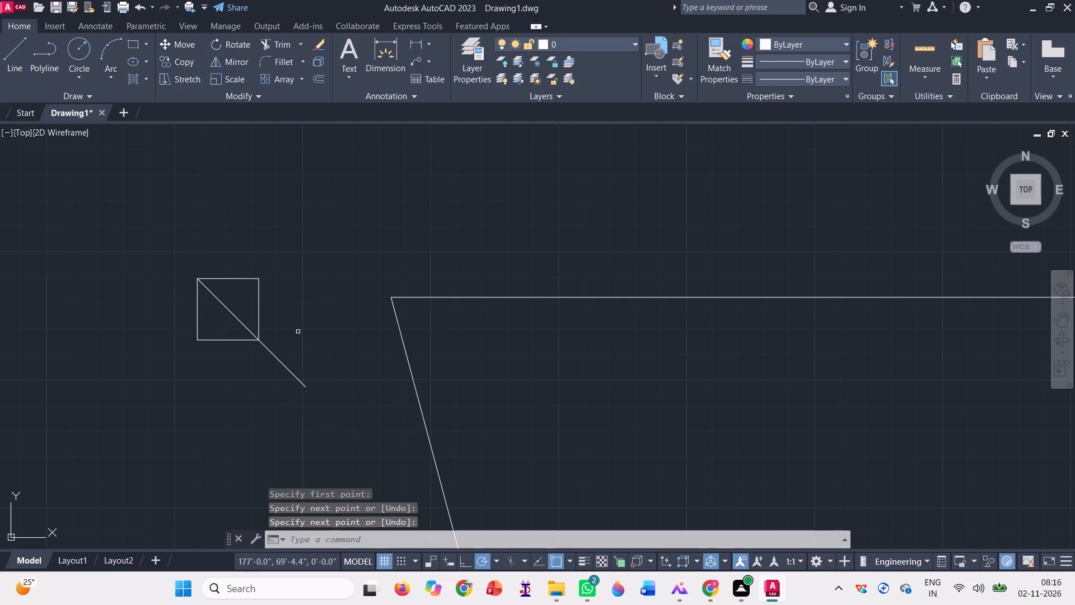
click(278, 306)
click(241, 238)
key(space)
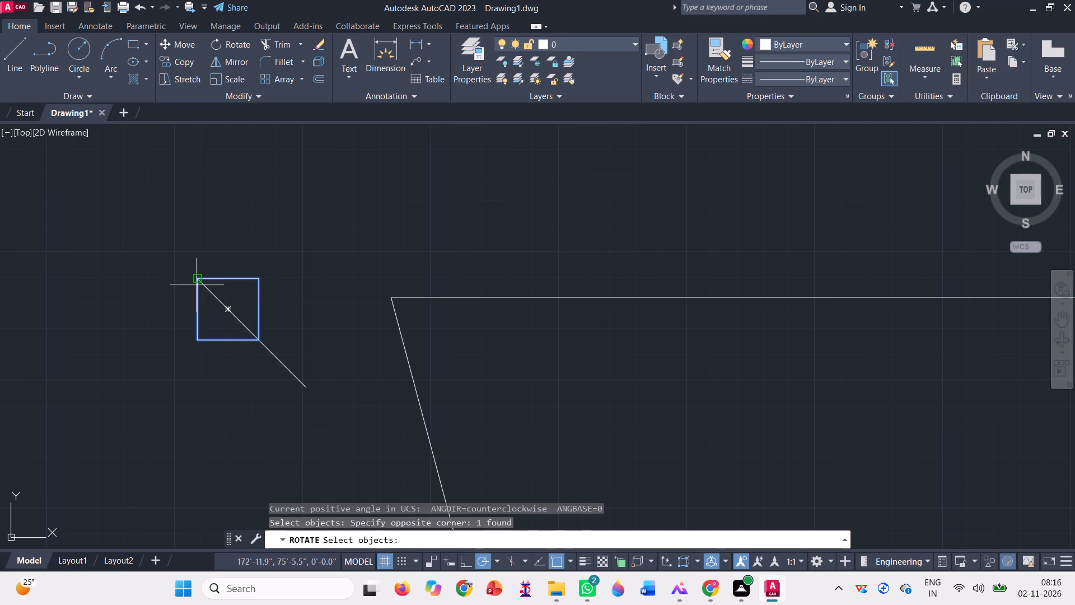
click(194, 276)
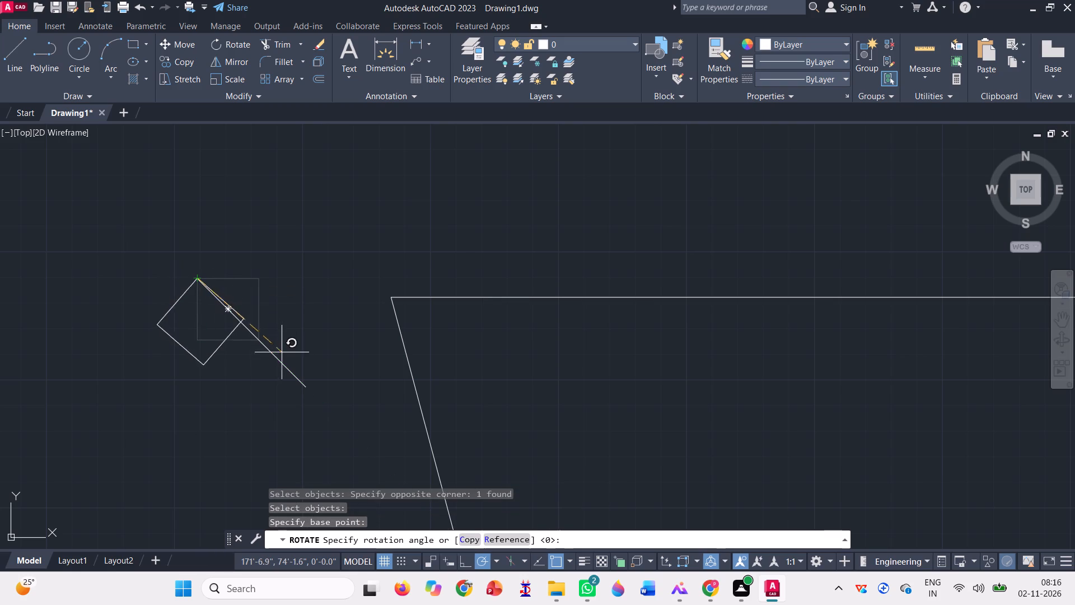
click(285, 366)
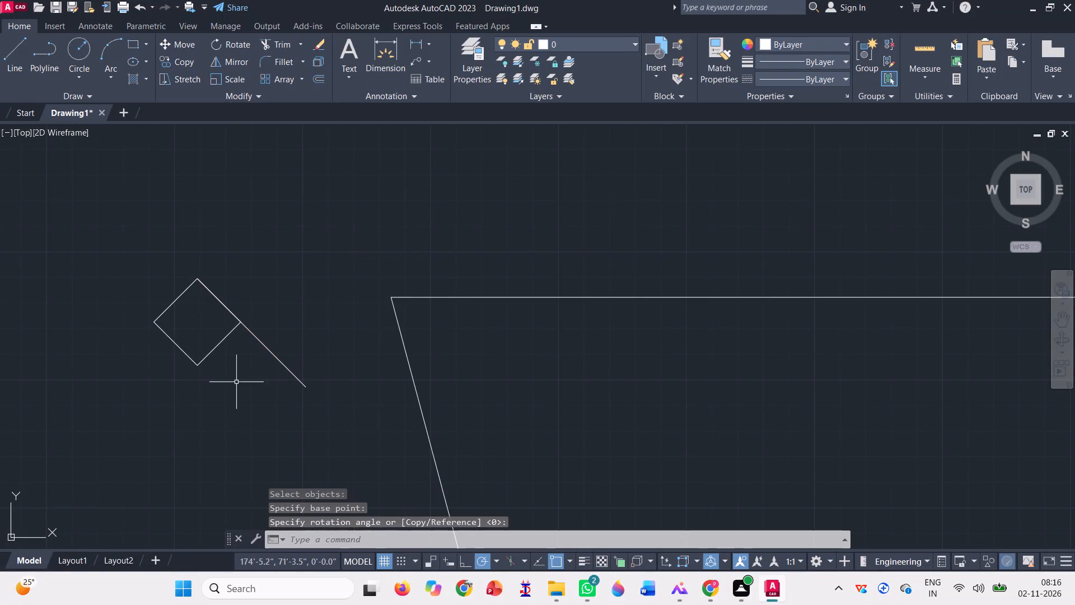
Copy the rotated square from its centre onto the outline's upper west corner.
click(231, 368)
click(159, 325)
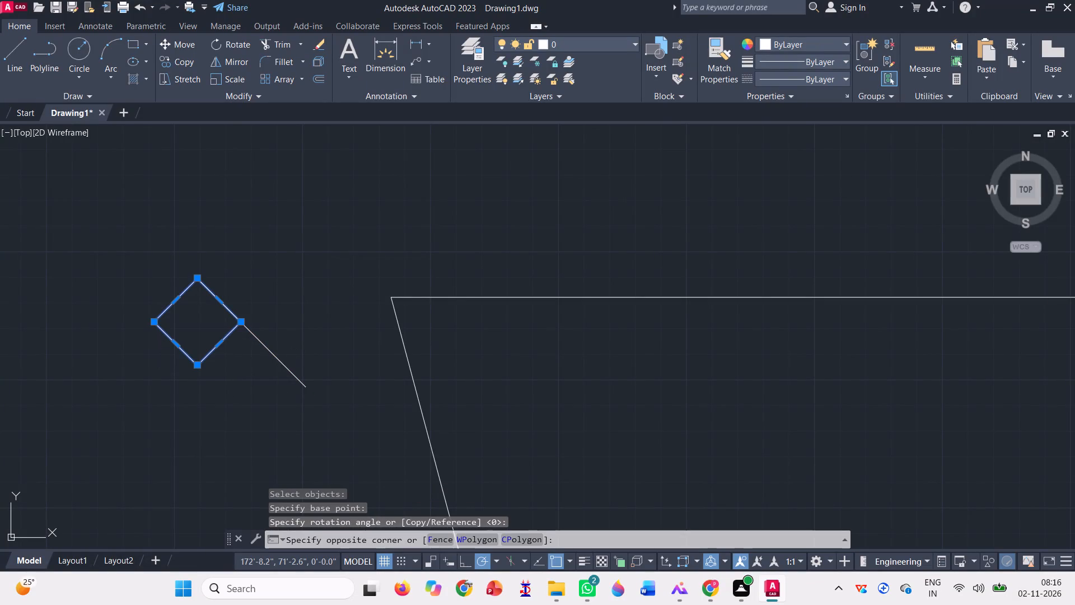
text(co)
key(space)
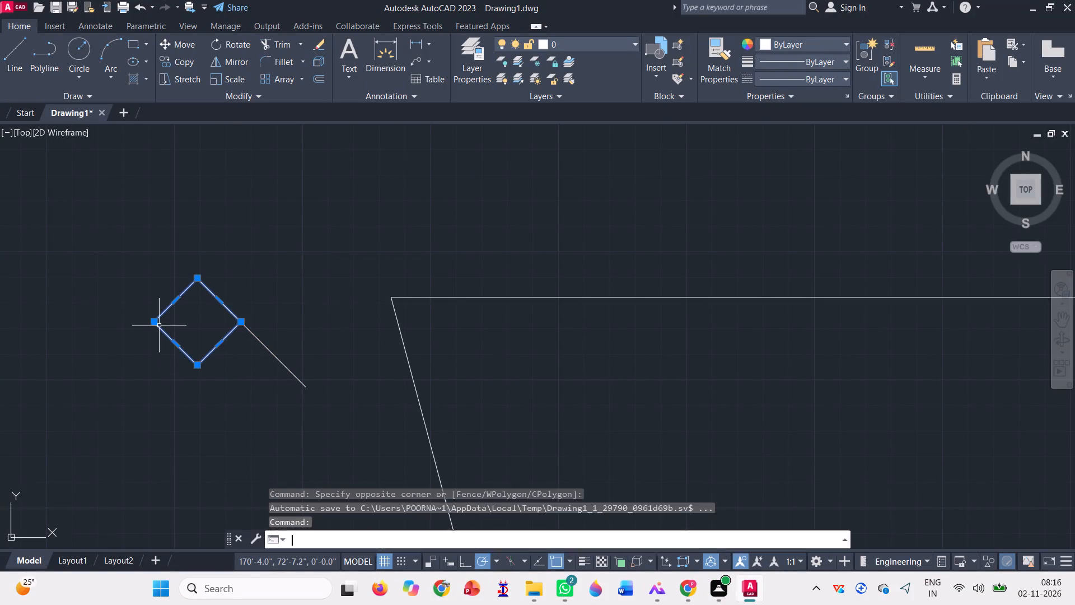
click(196, 325)
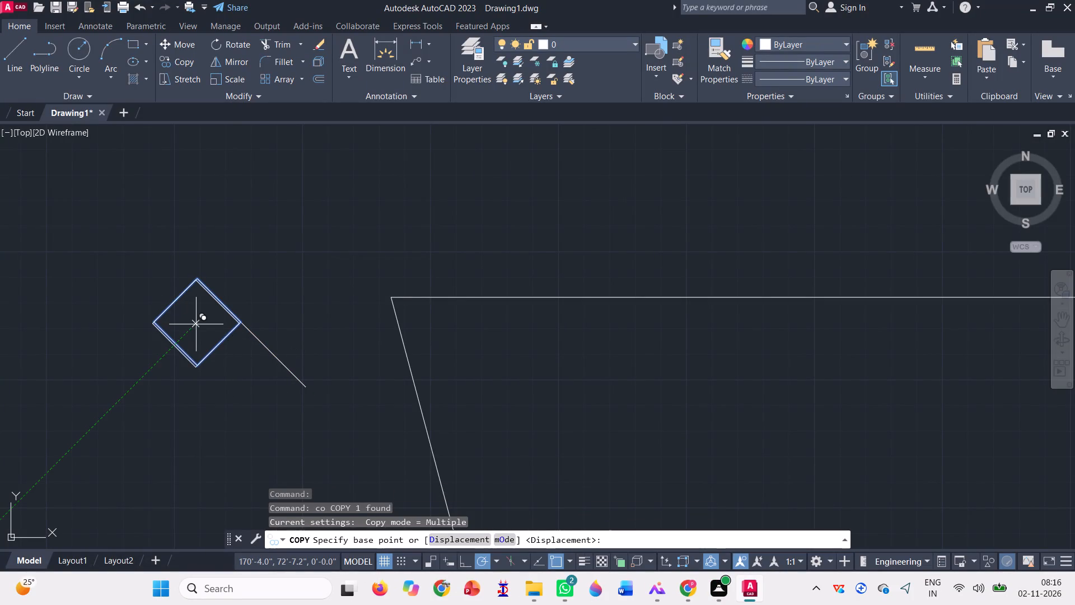
click(390, 295)
Examine how the diamond fits at the outline's remaining corners, without placing any more copies.
scroll(257, 326, down, 4)
scroll(432, 300, up, 3)
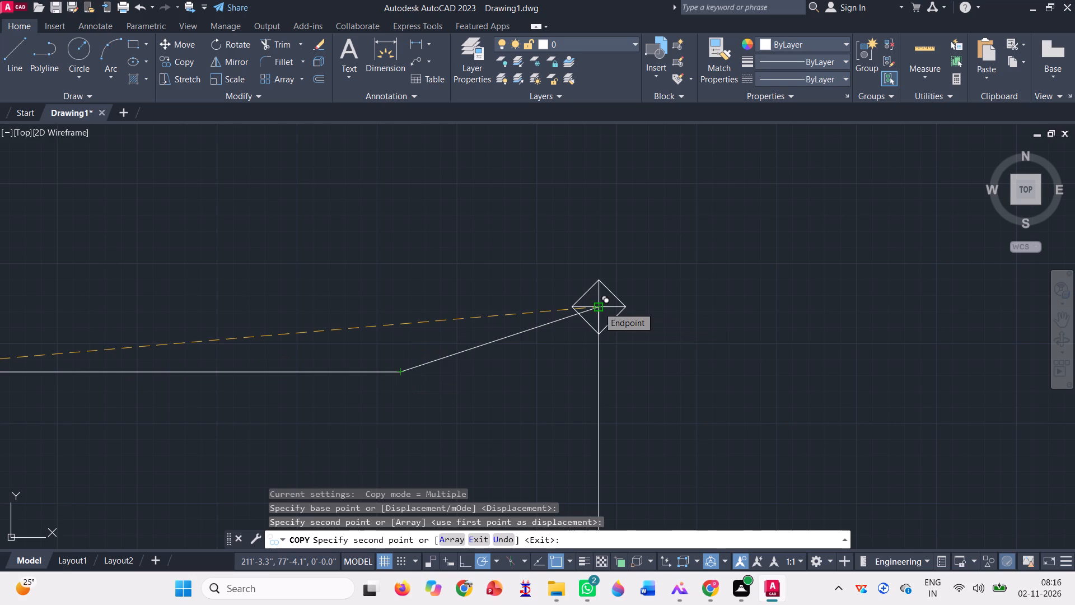
scroll(599, 305, down, 2)
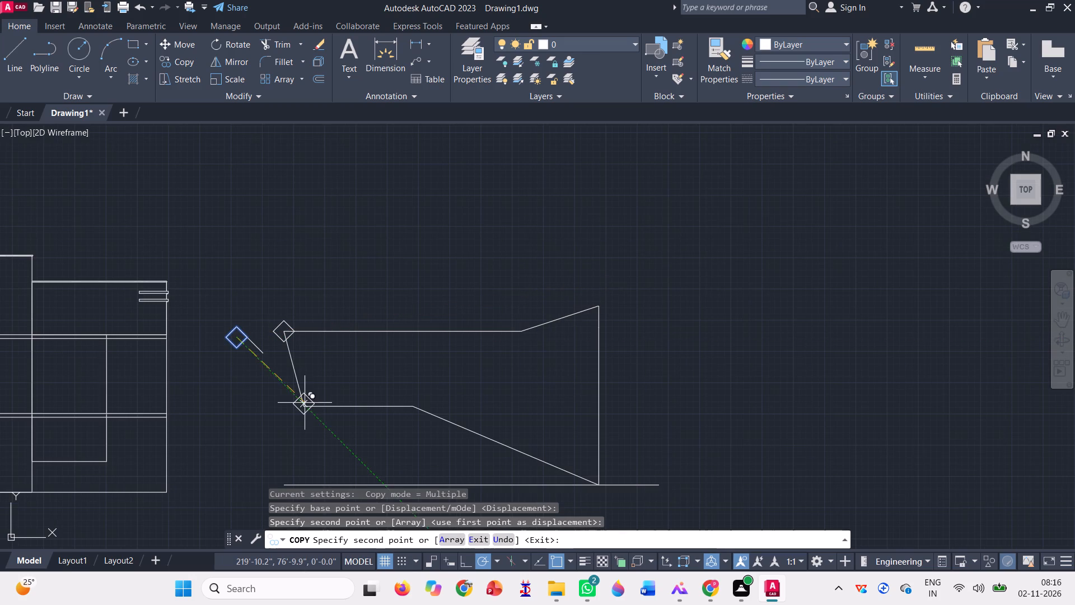
scroll(307, 404, up, 3)
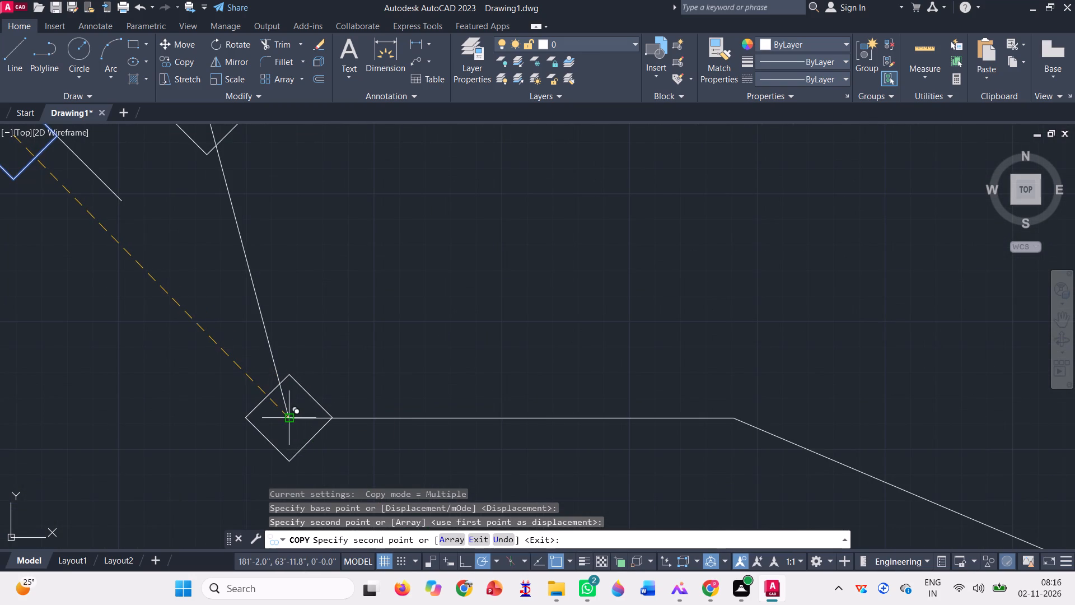
scroll(287, 418, down, 2)
scroll(410, 390, down, 1)
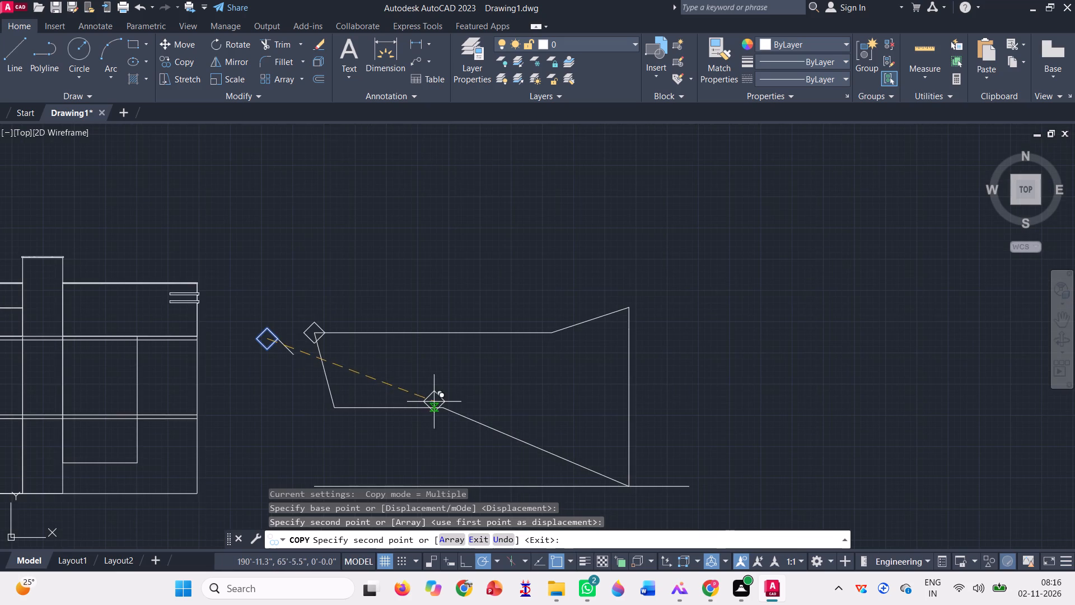
scroll(444, 406, up, 2)
scroll(369, 380, down, 2)
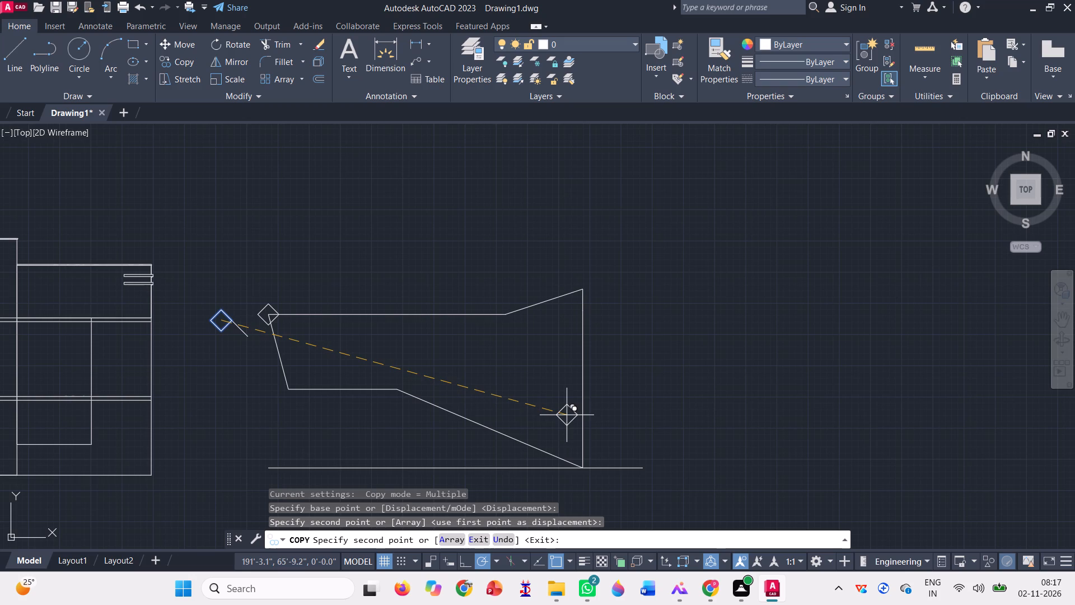
scroll(583, 468, up, 1)
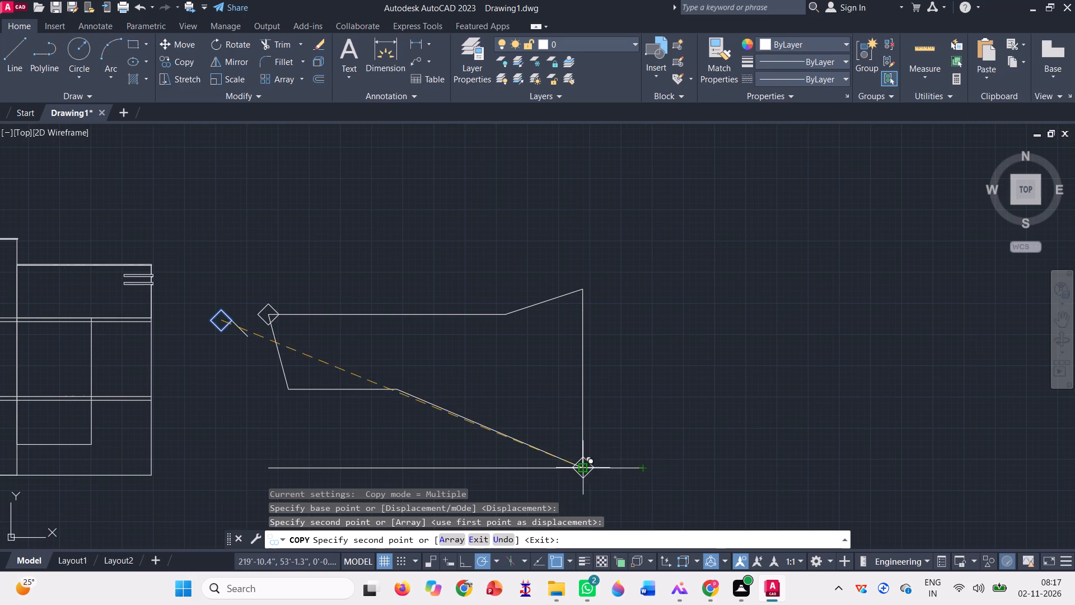
scroll(583, 468, up, 2)
scroll(582, 436, down, 1)
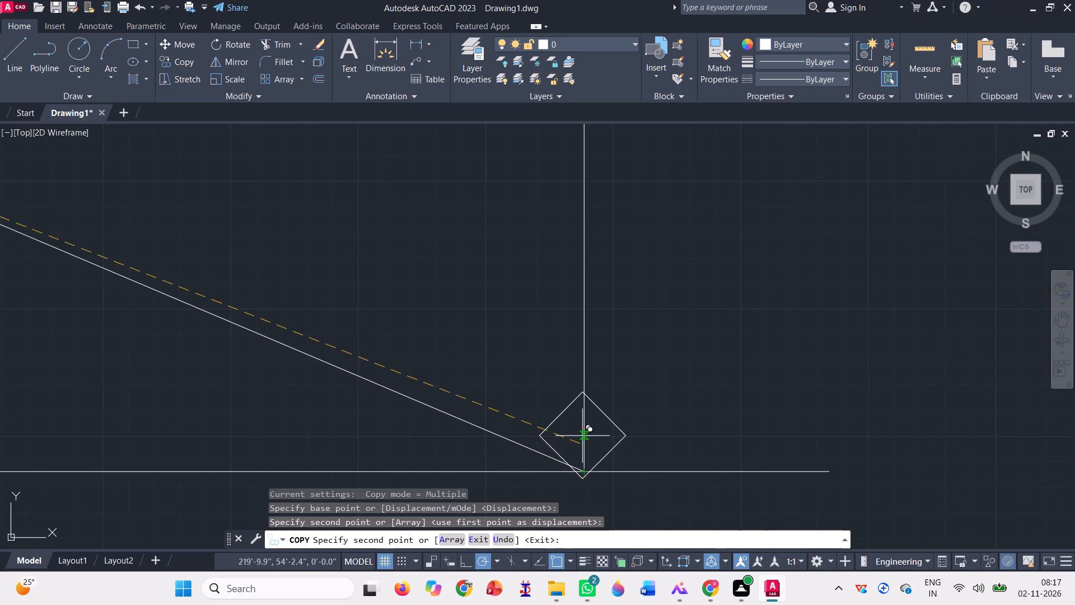
scroll(582, 436, down, 2)
scroll(288, 364, up, 2)
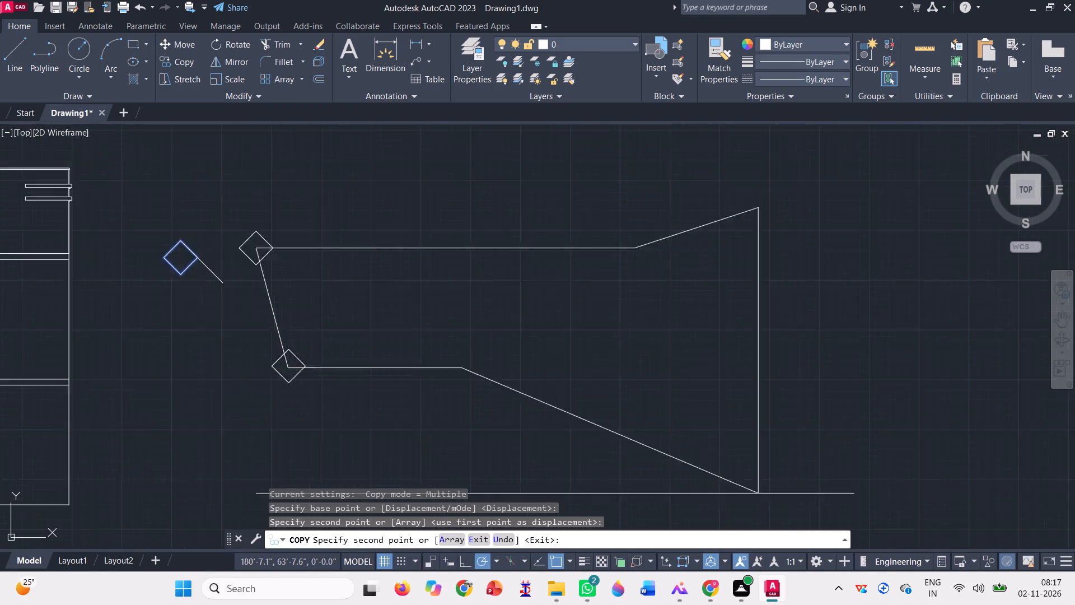
scroll(288, 363, up, 2)
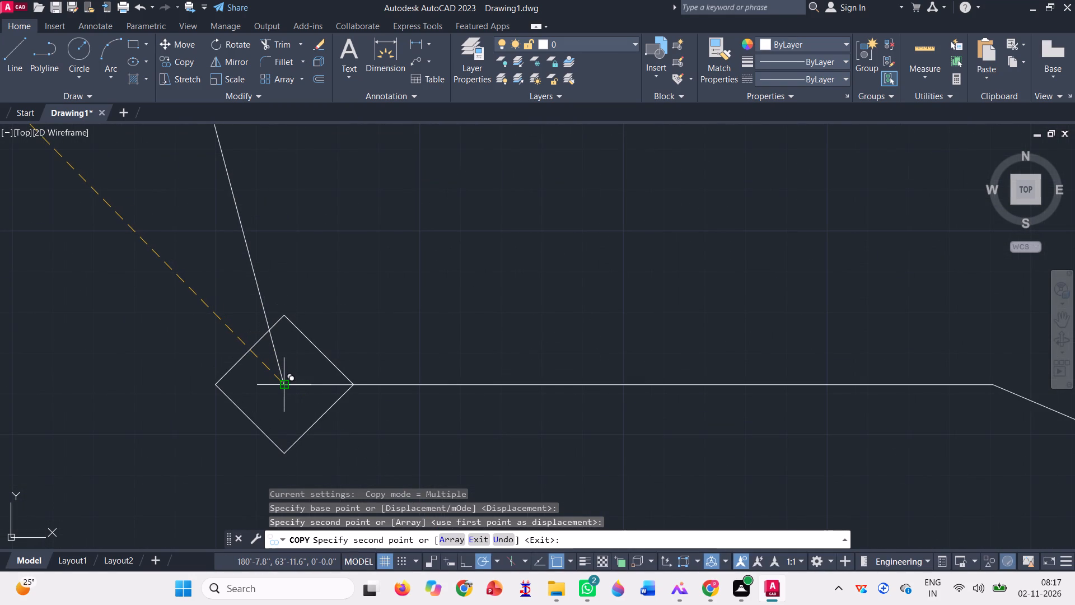
scroll(288, 378, down, 2)
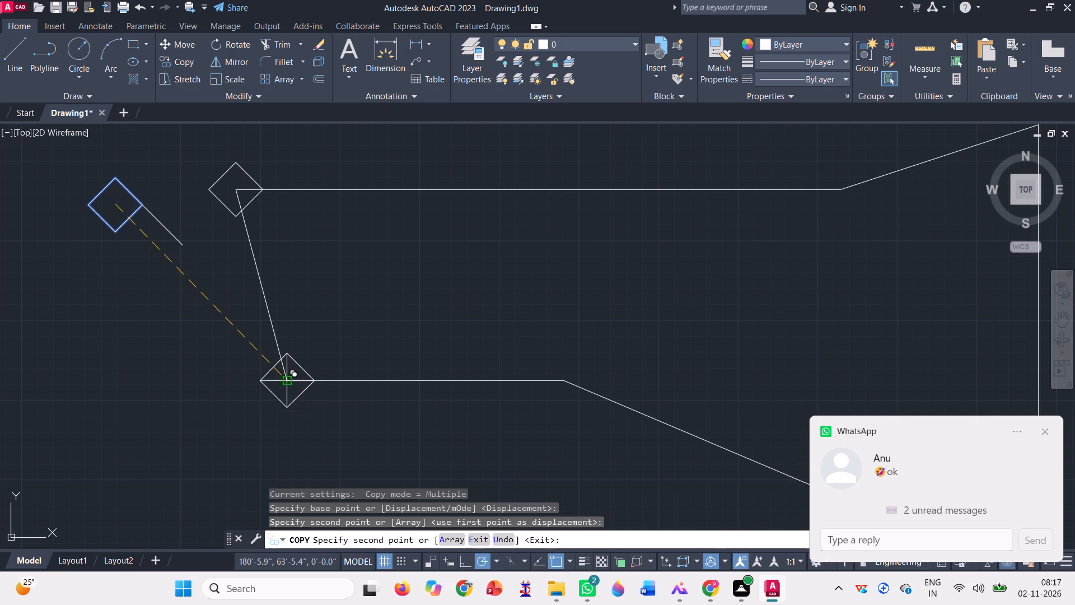
scroll(285, 381, down, 2)
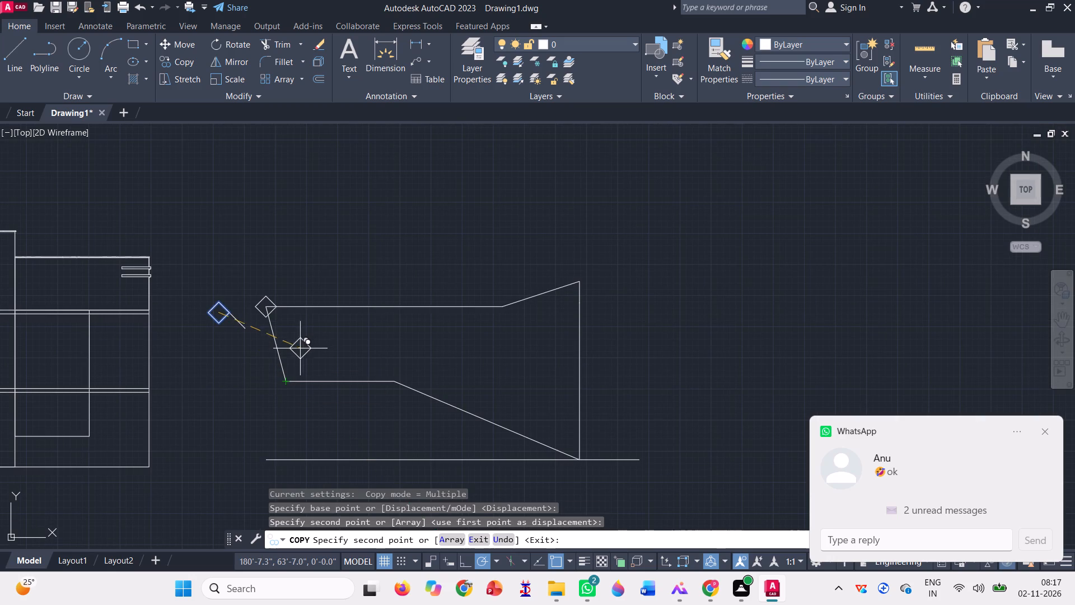
key(Escape)
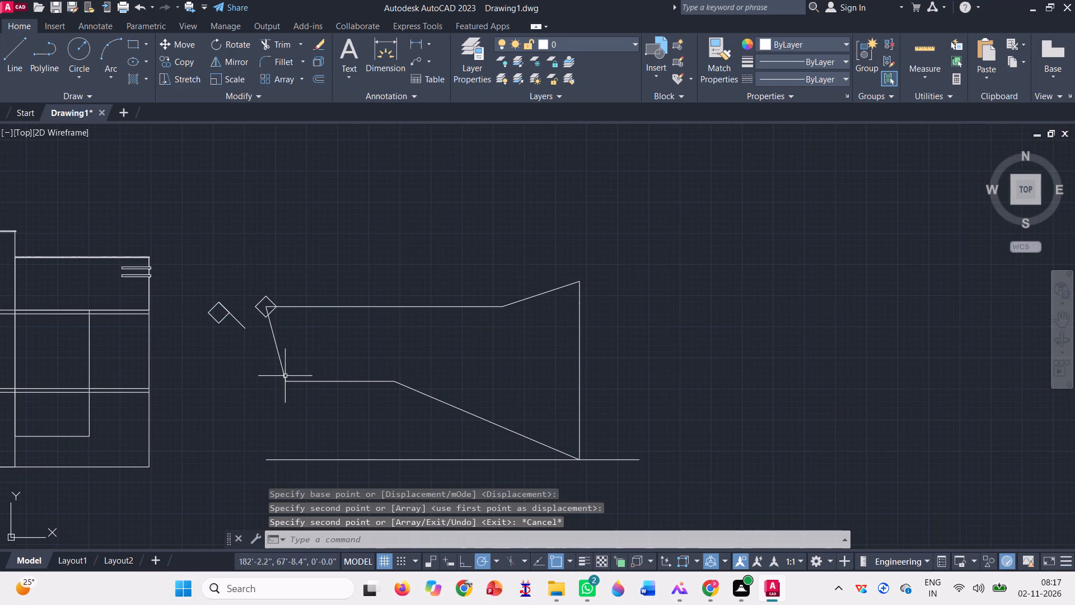
scroll(199, 311, up, 3)
scroll(251, 333, down, 2)
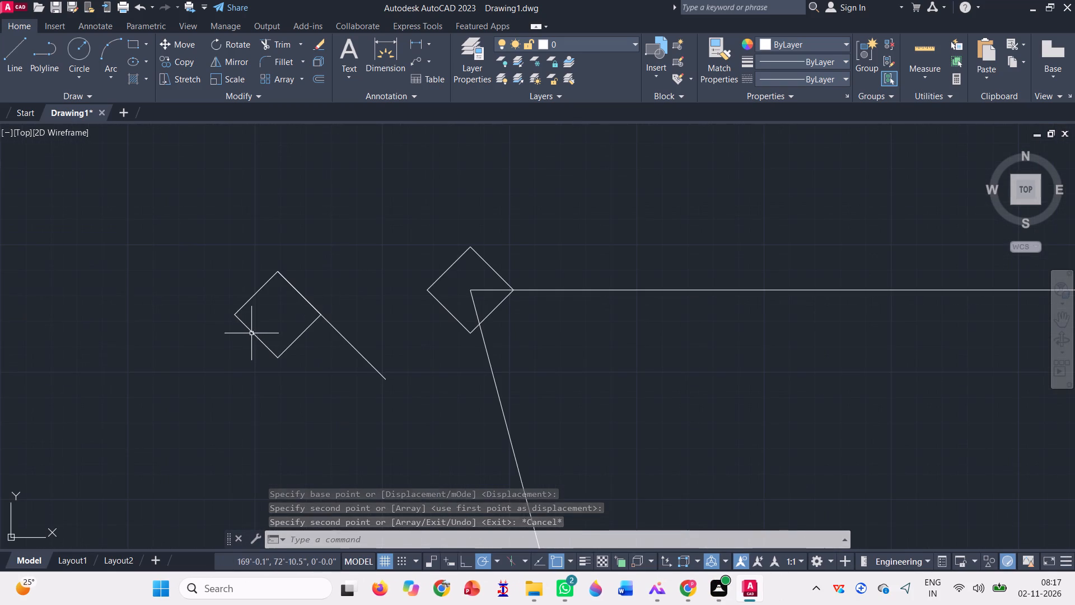
scroll(251, 333, down, 1)
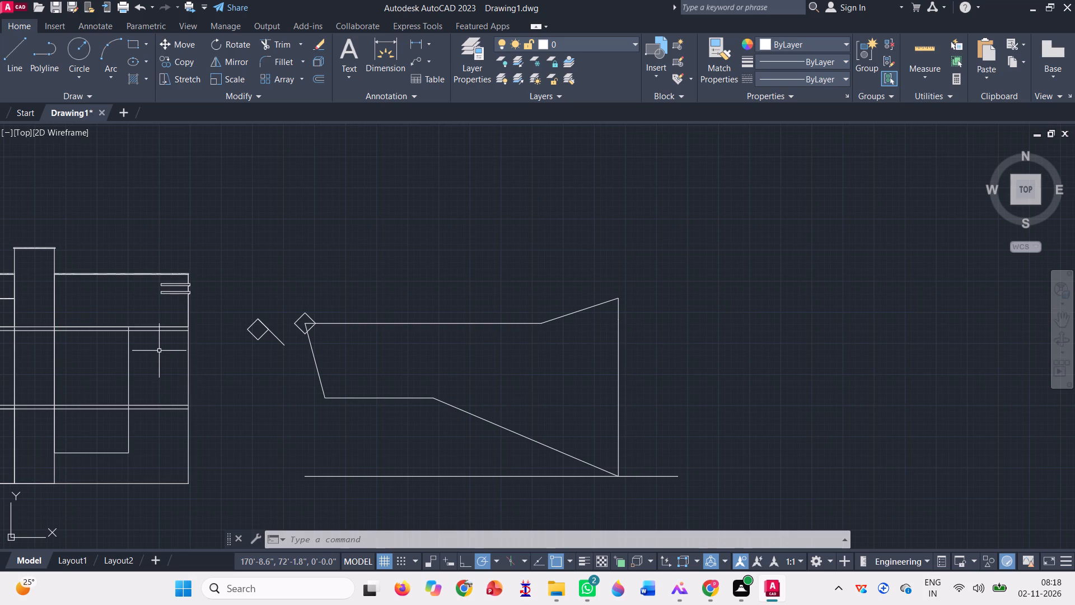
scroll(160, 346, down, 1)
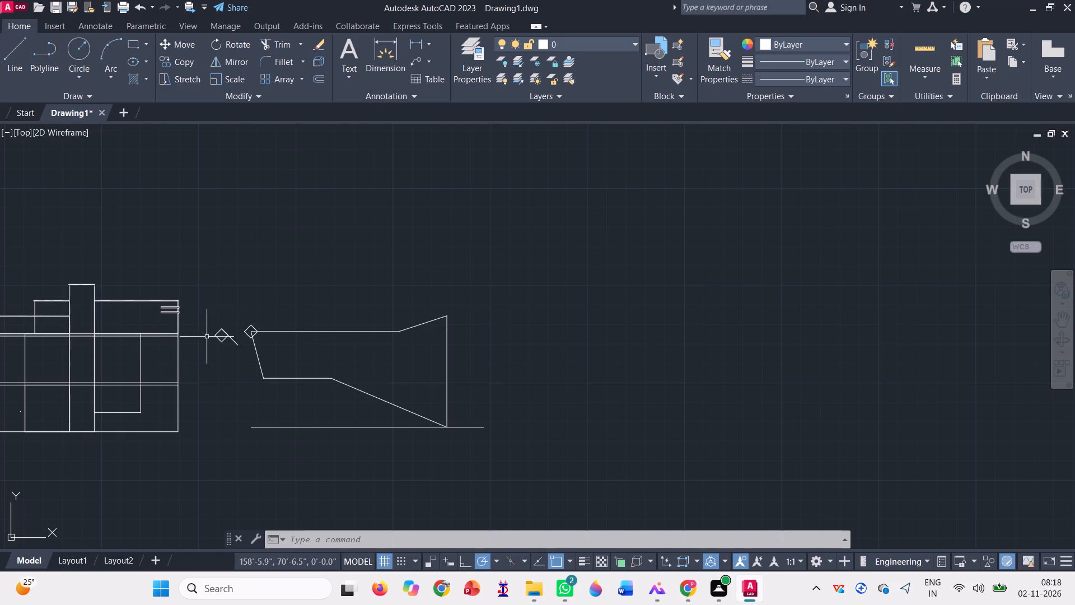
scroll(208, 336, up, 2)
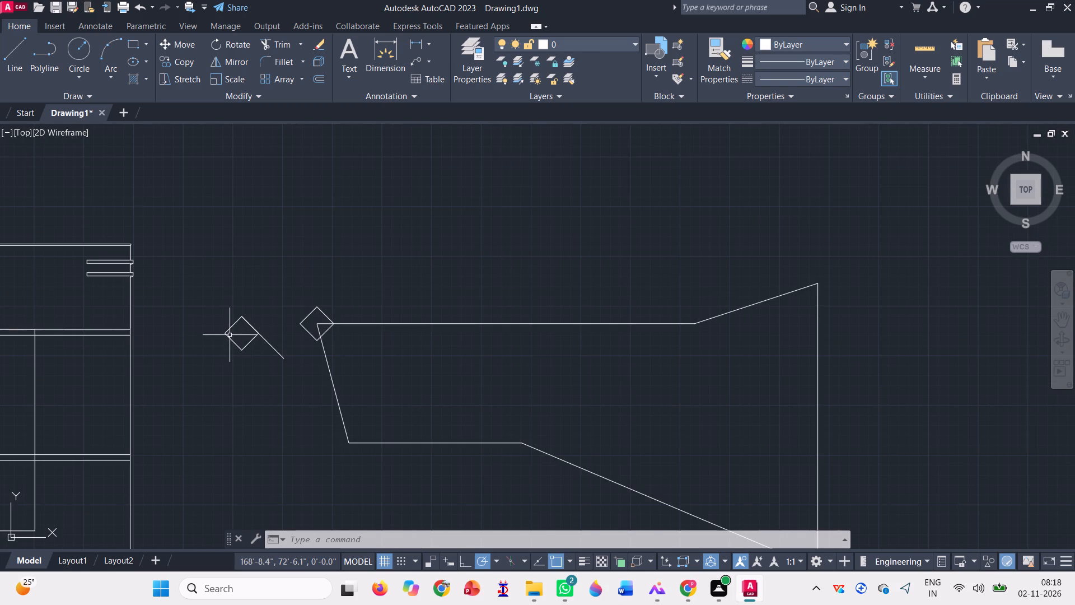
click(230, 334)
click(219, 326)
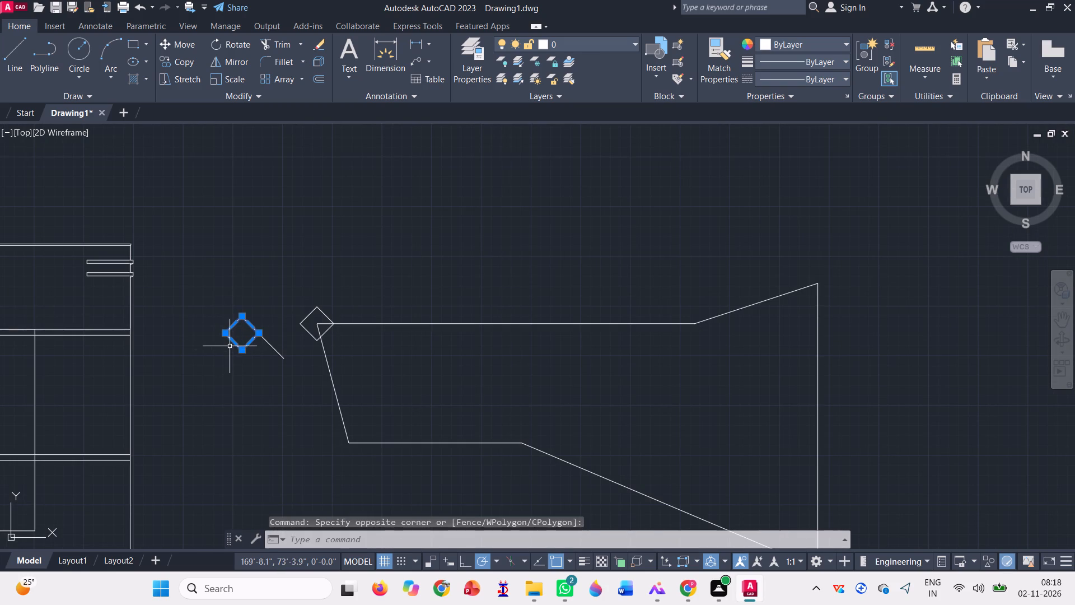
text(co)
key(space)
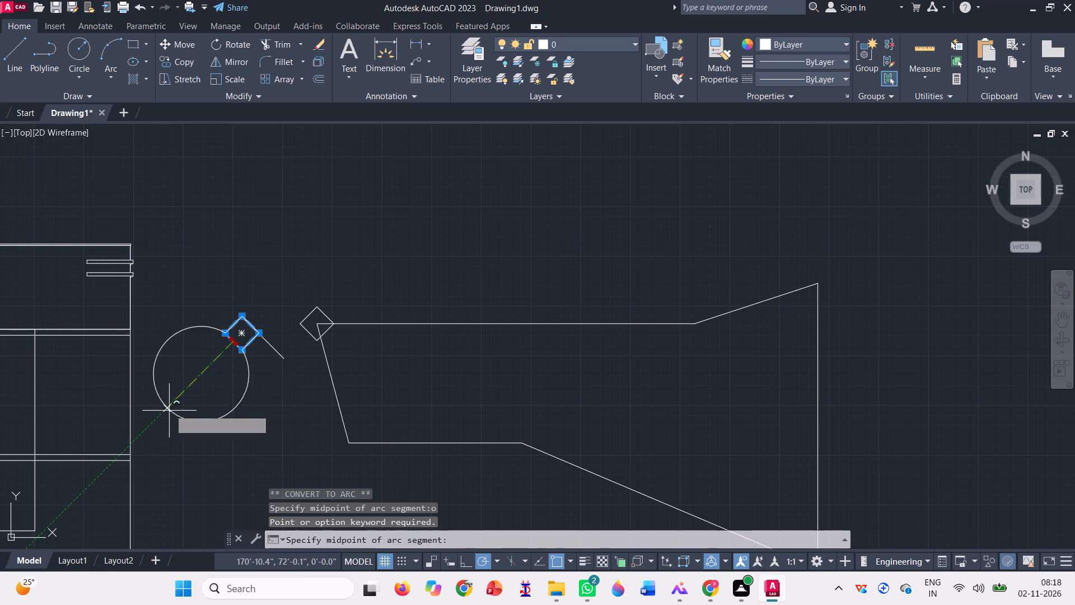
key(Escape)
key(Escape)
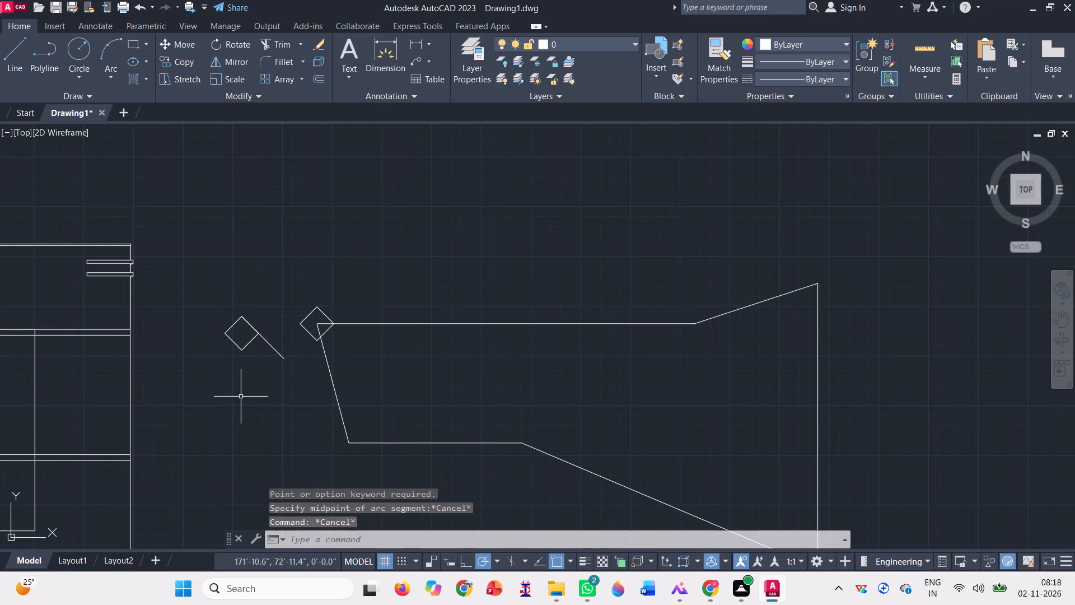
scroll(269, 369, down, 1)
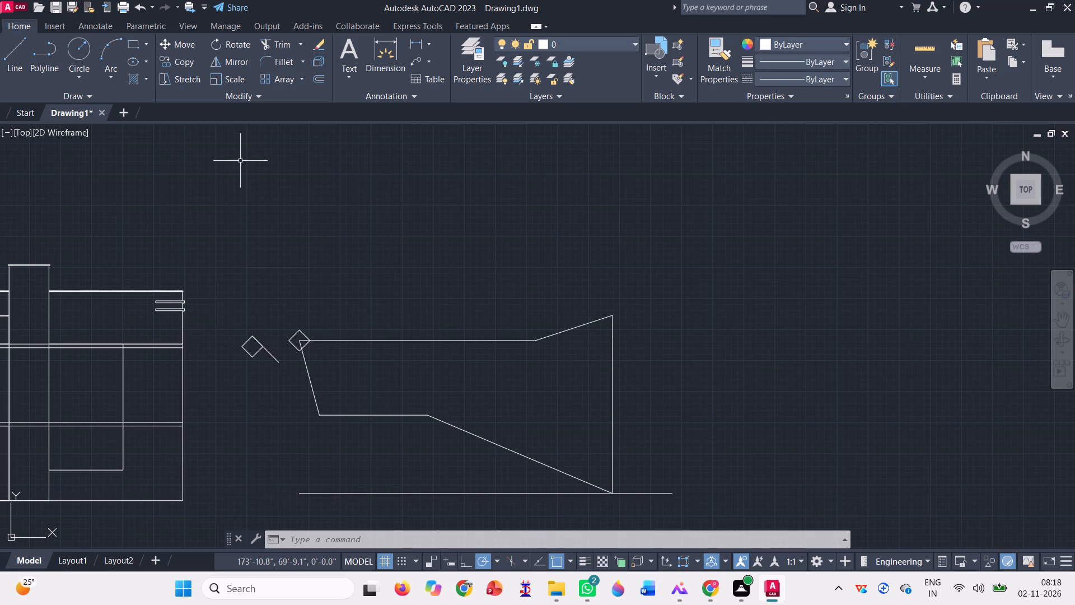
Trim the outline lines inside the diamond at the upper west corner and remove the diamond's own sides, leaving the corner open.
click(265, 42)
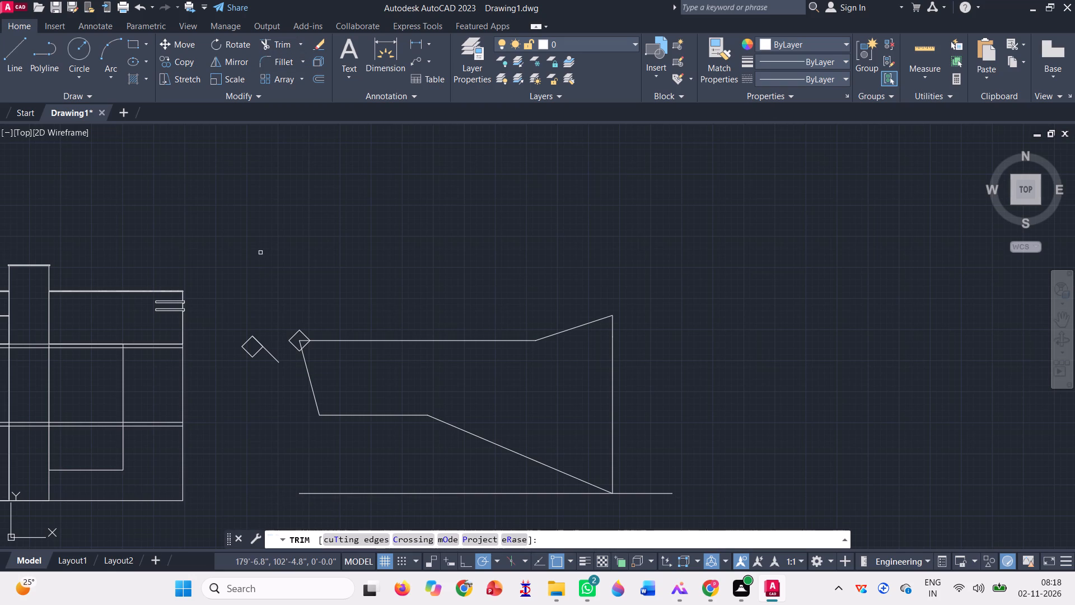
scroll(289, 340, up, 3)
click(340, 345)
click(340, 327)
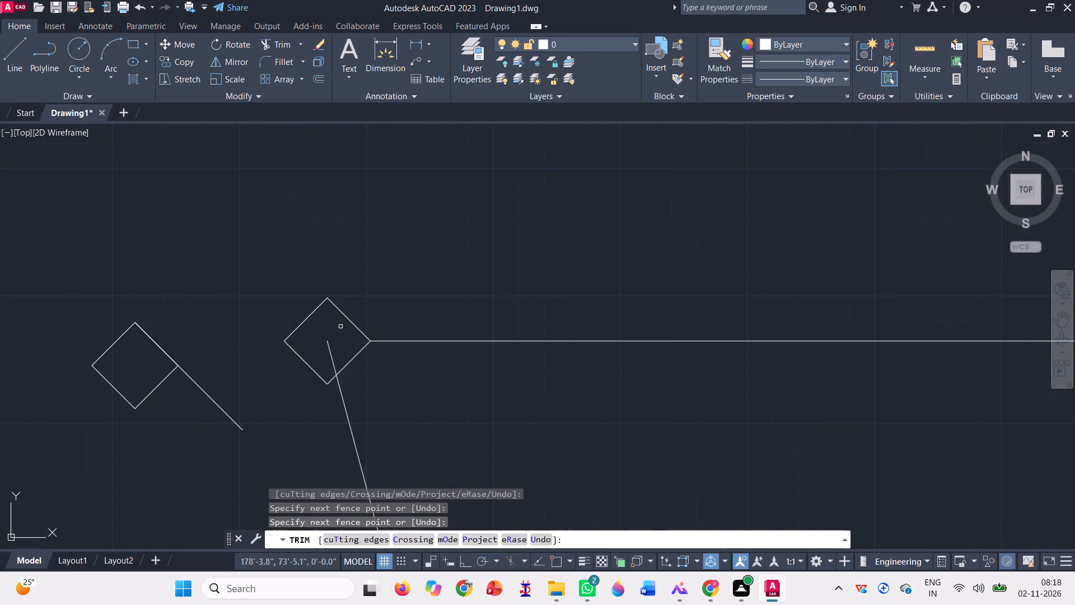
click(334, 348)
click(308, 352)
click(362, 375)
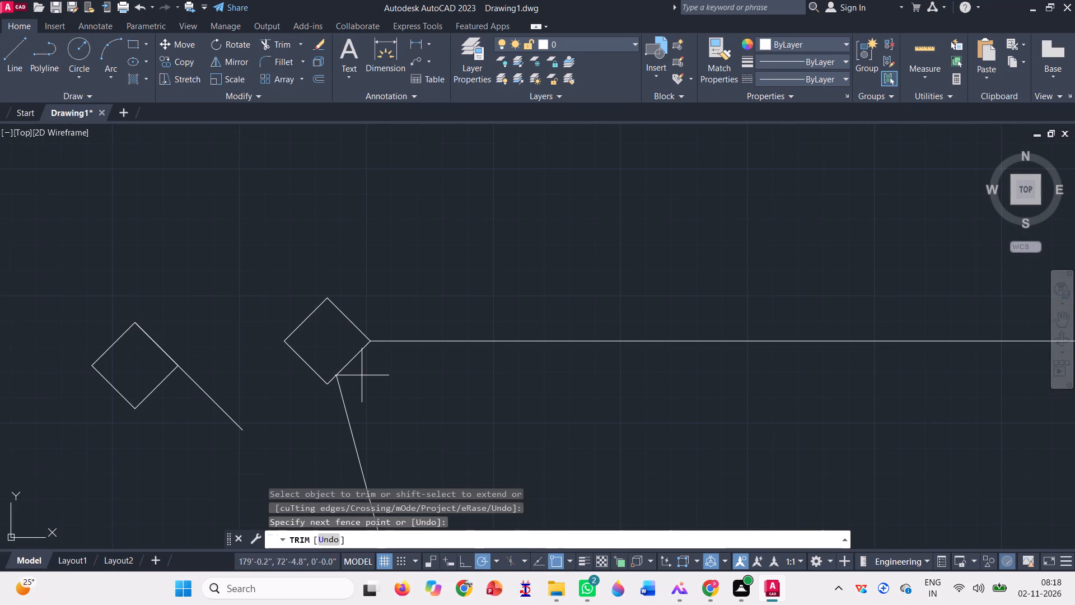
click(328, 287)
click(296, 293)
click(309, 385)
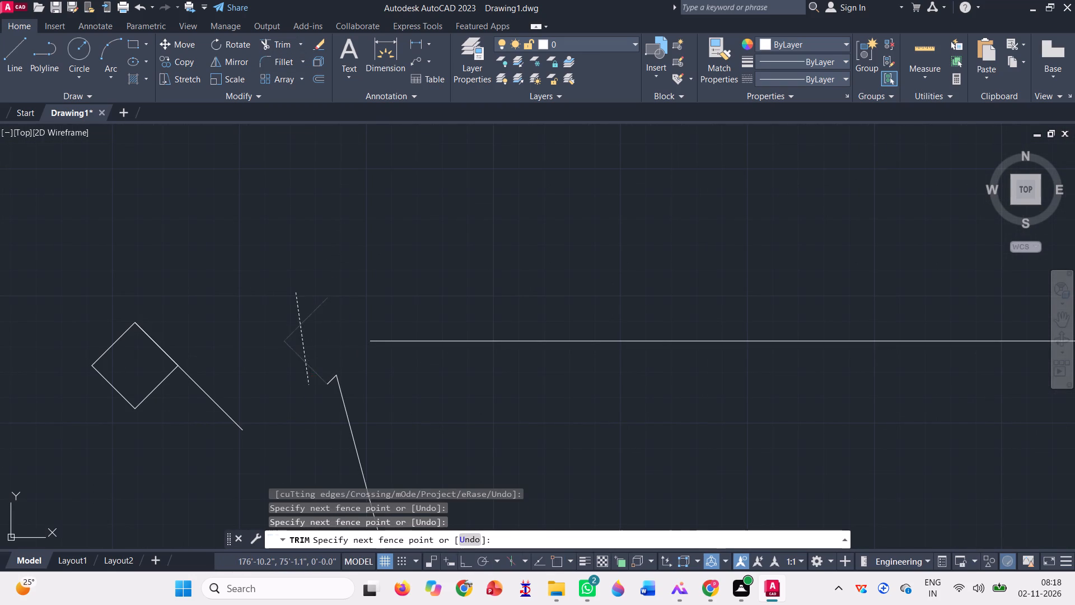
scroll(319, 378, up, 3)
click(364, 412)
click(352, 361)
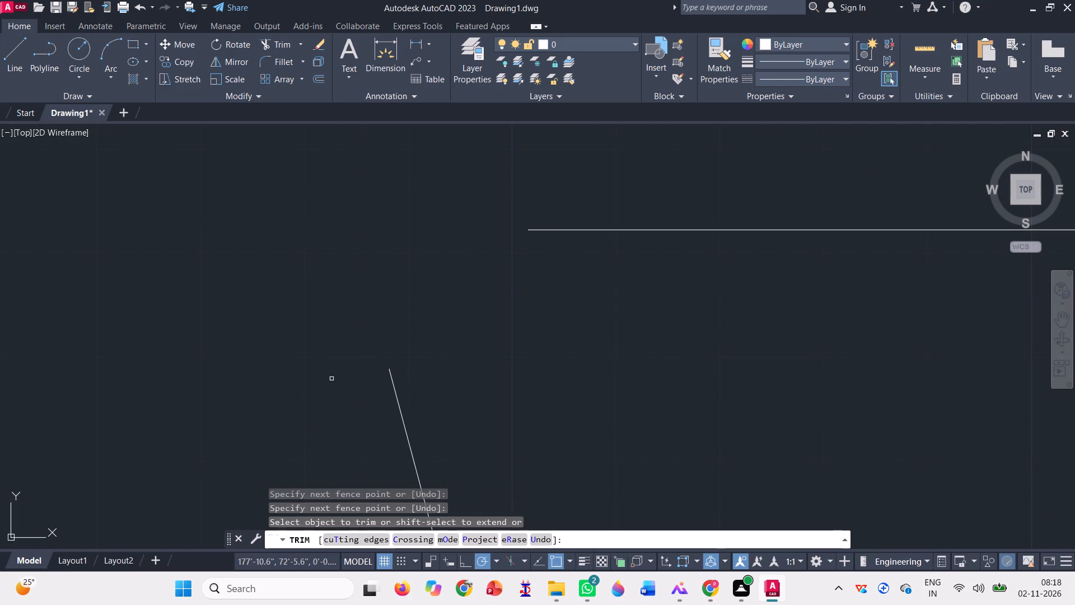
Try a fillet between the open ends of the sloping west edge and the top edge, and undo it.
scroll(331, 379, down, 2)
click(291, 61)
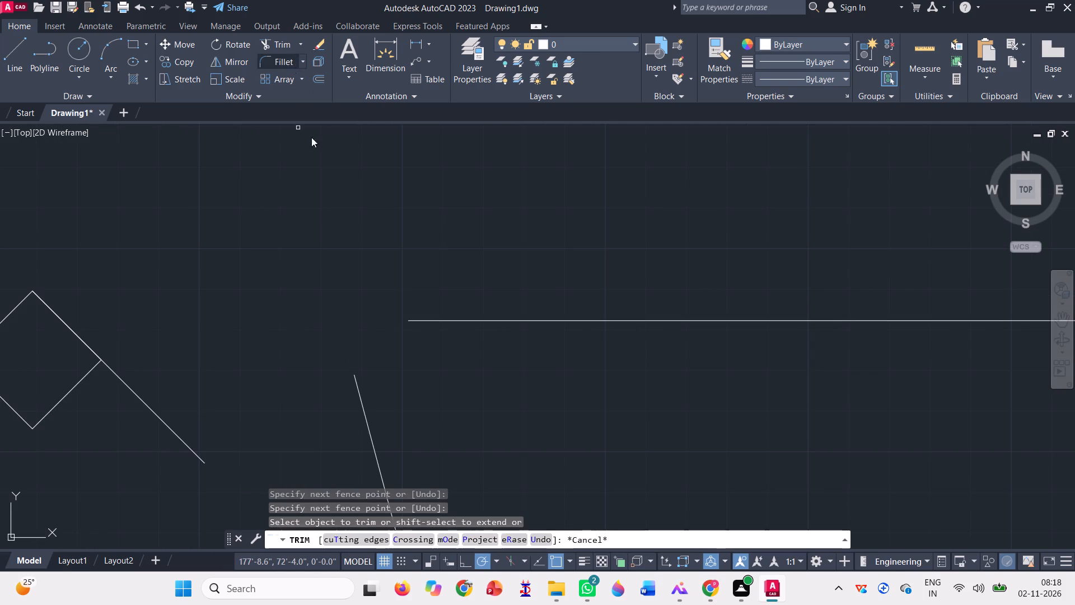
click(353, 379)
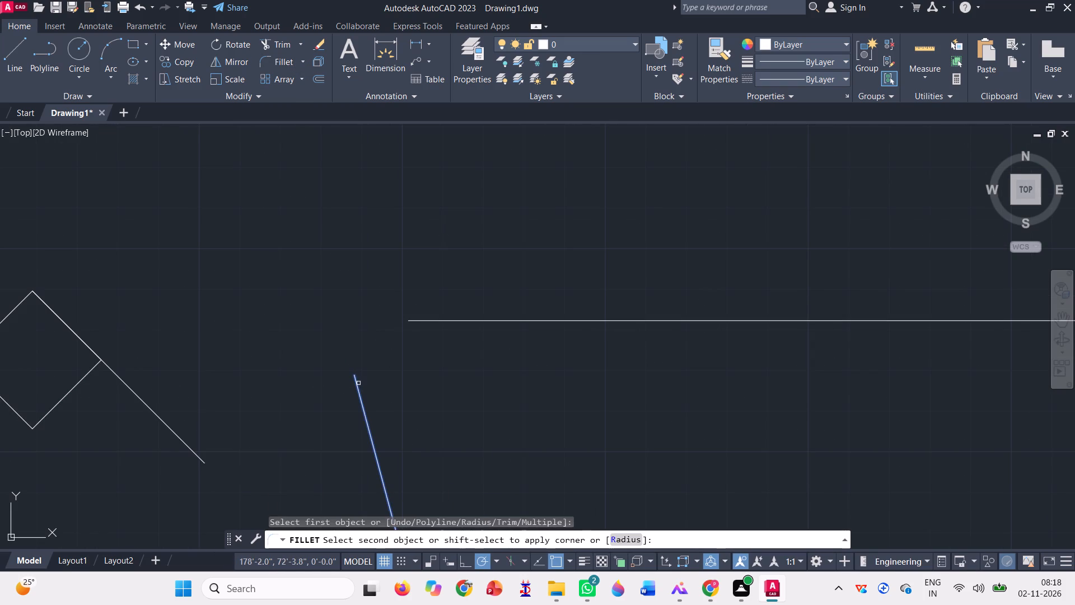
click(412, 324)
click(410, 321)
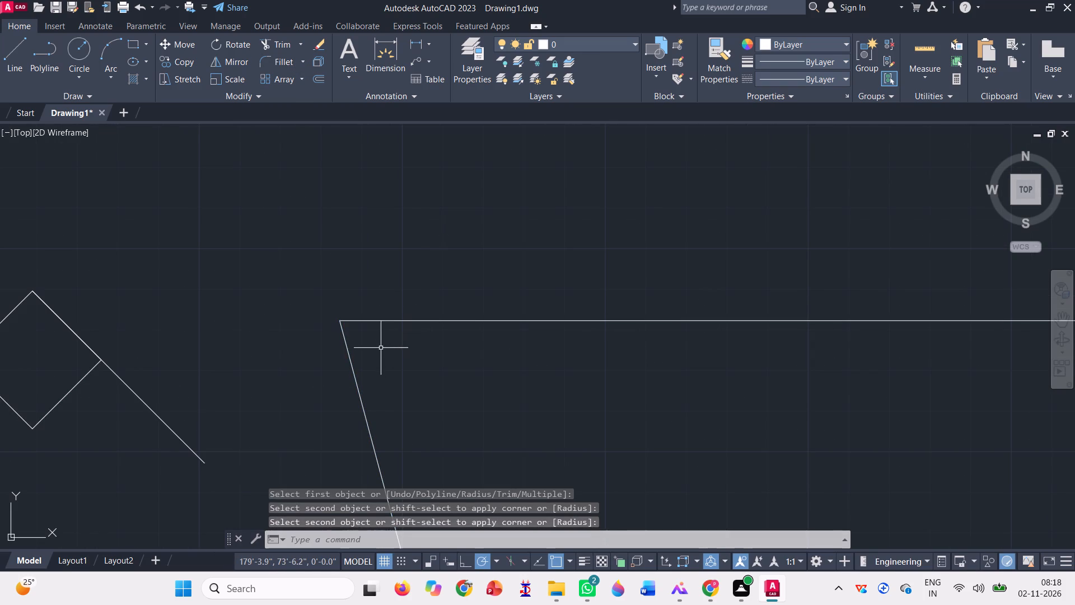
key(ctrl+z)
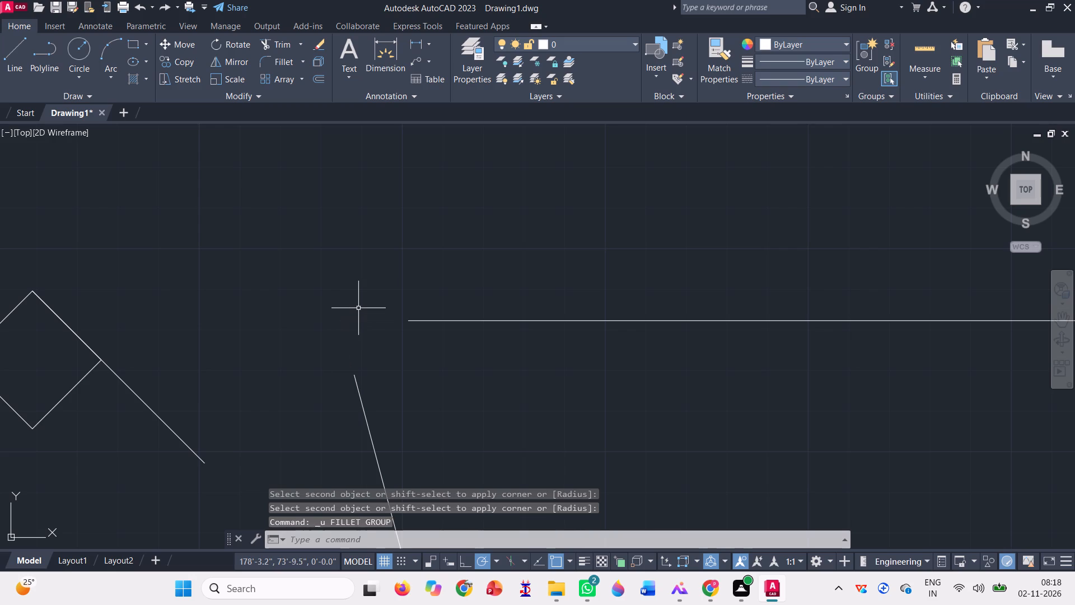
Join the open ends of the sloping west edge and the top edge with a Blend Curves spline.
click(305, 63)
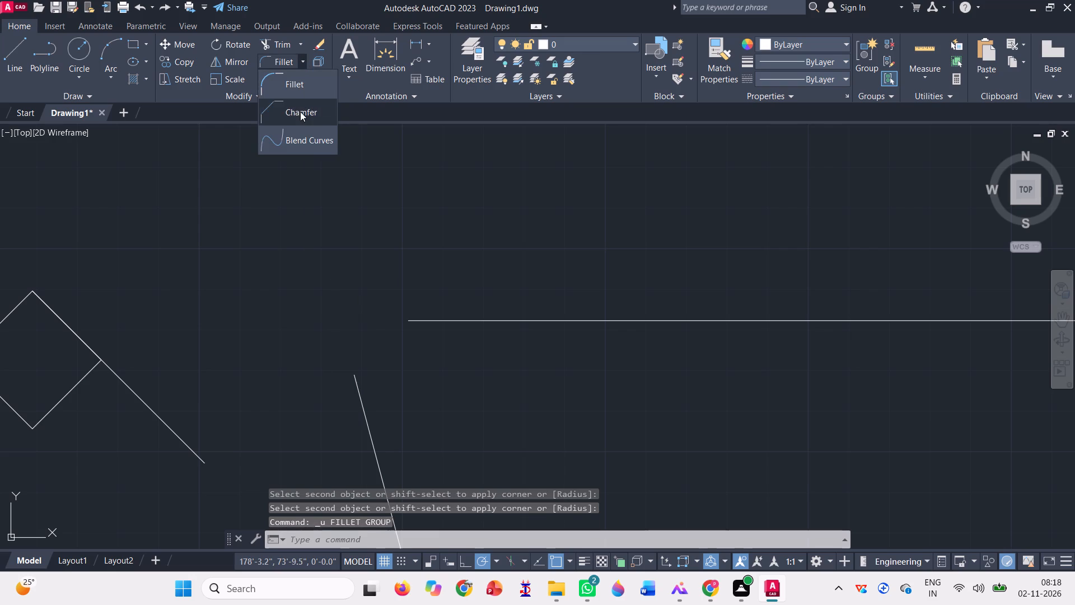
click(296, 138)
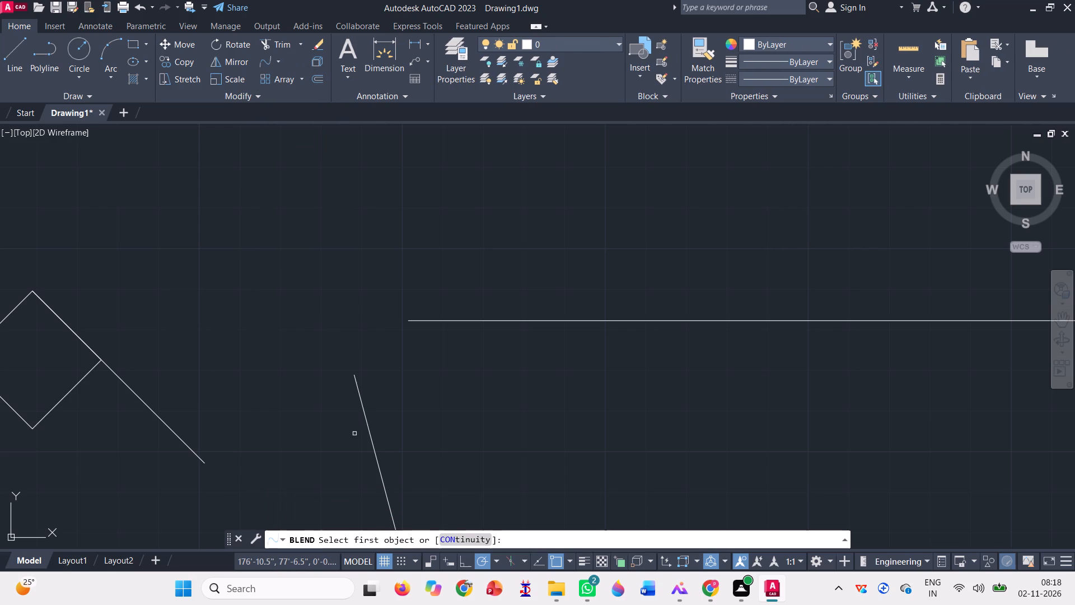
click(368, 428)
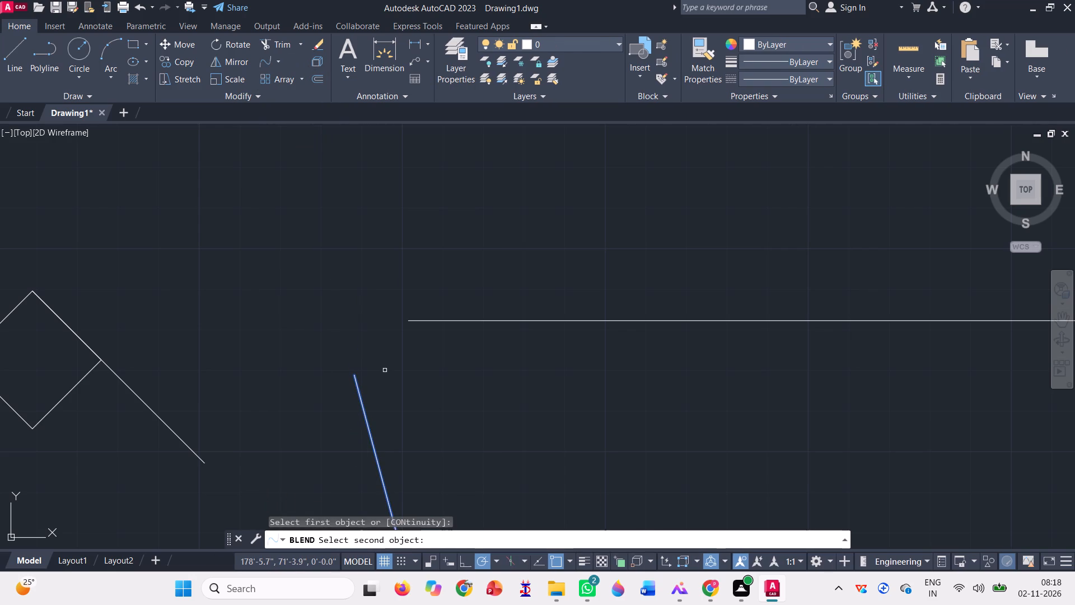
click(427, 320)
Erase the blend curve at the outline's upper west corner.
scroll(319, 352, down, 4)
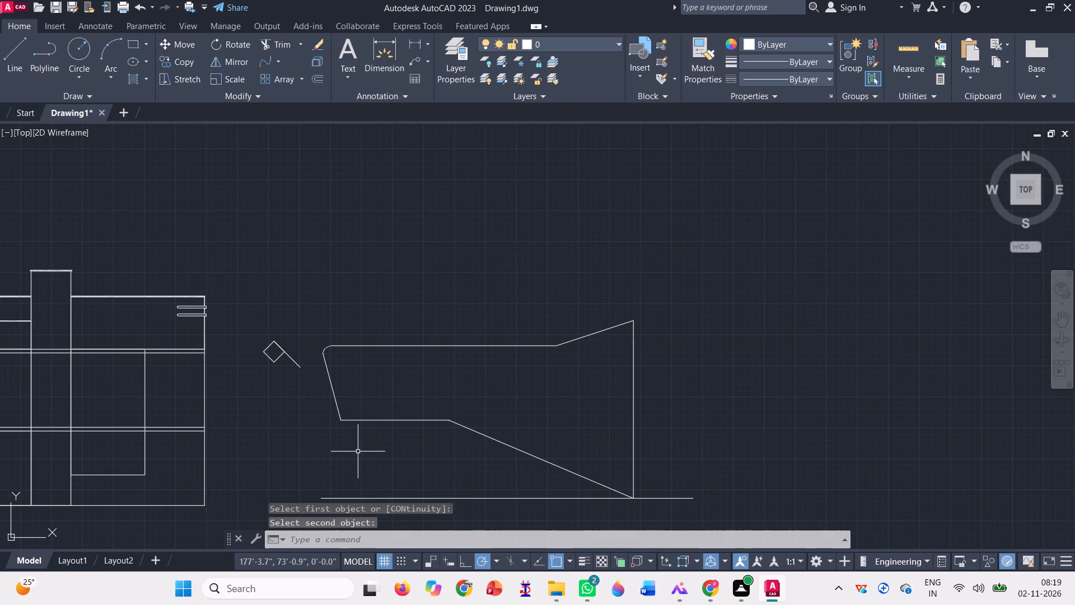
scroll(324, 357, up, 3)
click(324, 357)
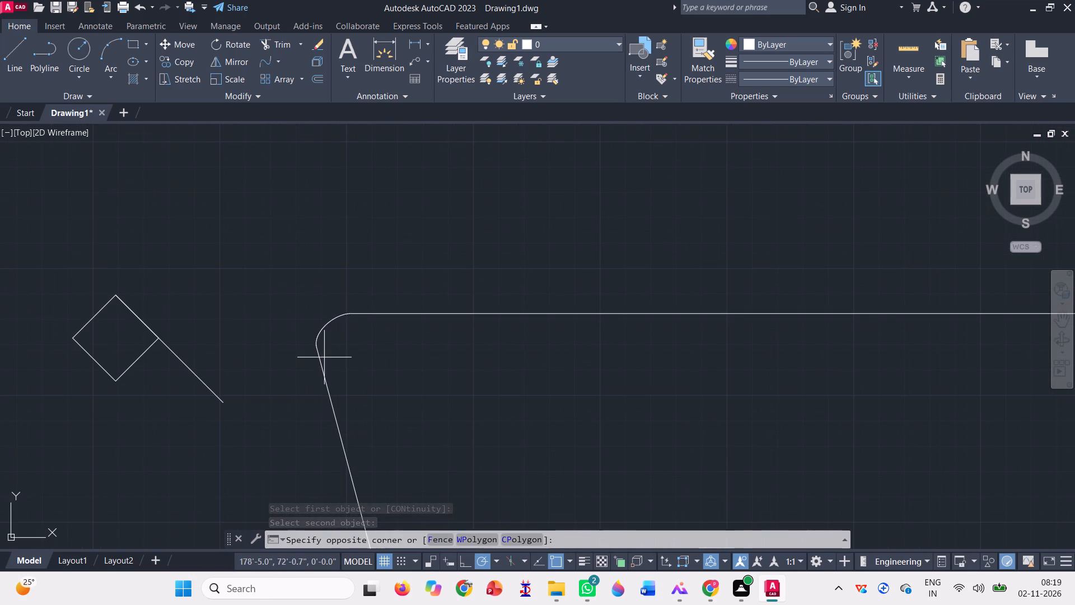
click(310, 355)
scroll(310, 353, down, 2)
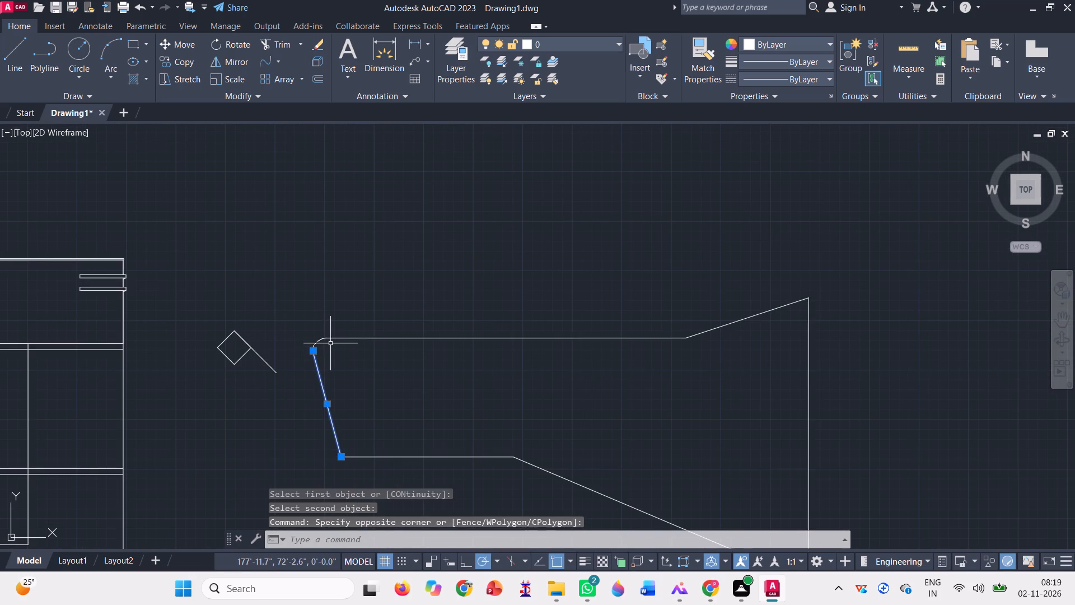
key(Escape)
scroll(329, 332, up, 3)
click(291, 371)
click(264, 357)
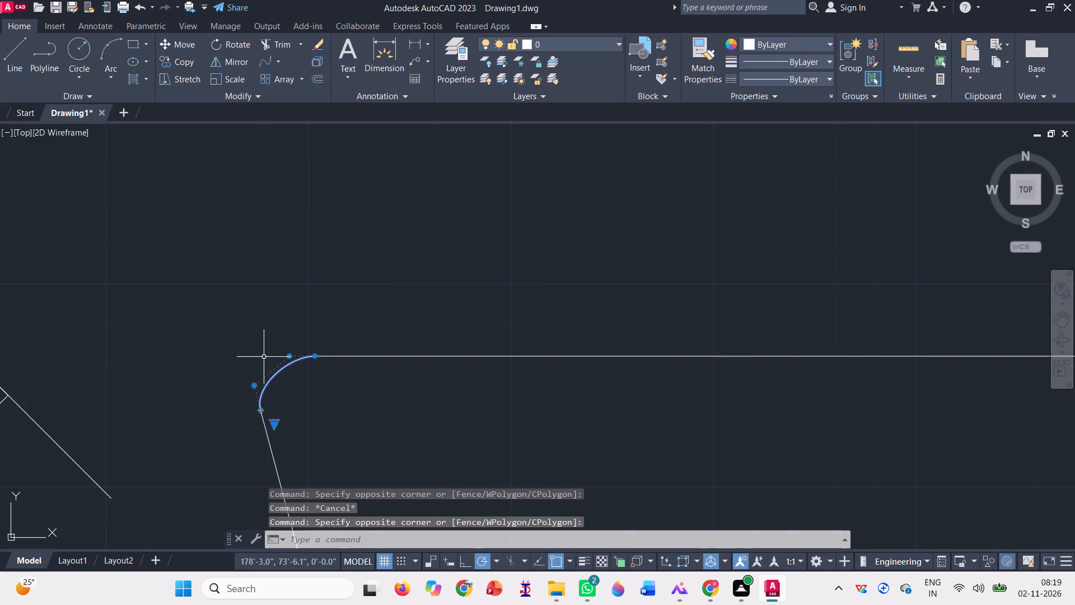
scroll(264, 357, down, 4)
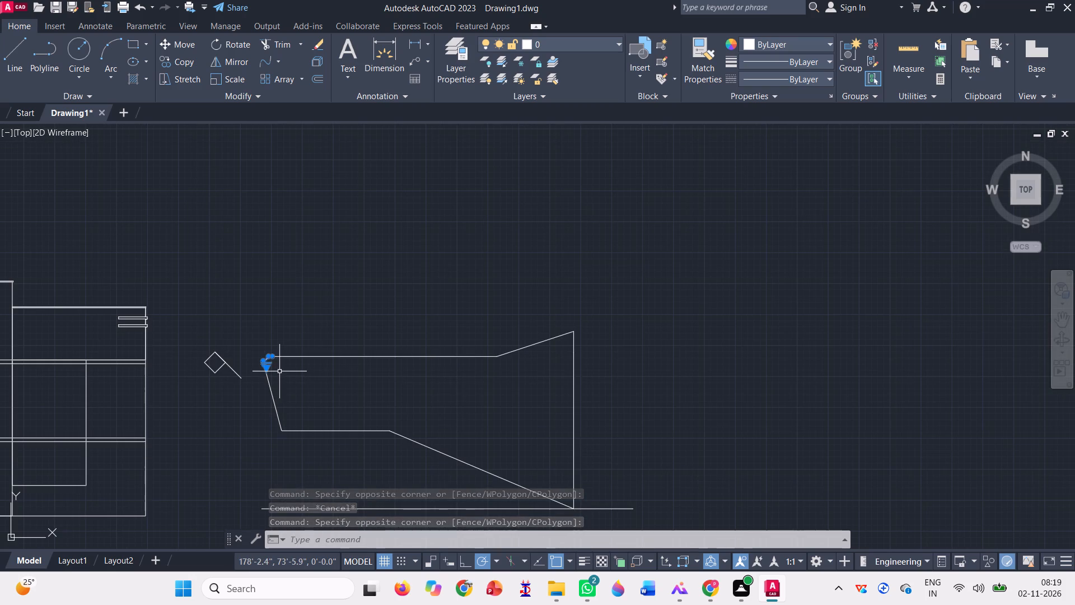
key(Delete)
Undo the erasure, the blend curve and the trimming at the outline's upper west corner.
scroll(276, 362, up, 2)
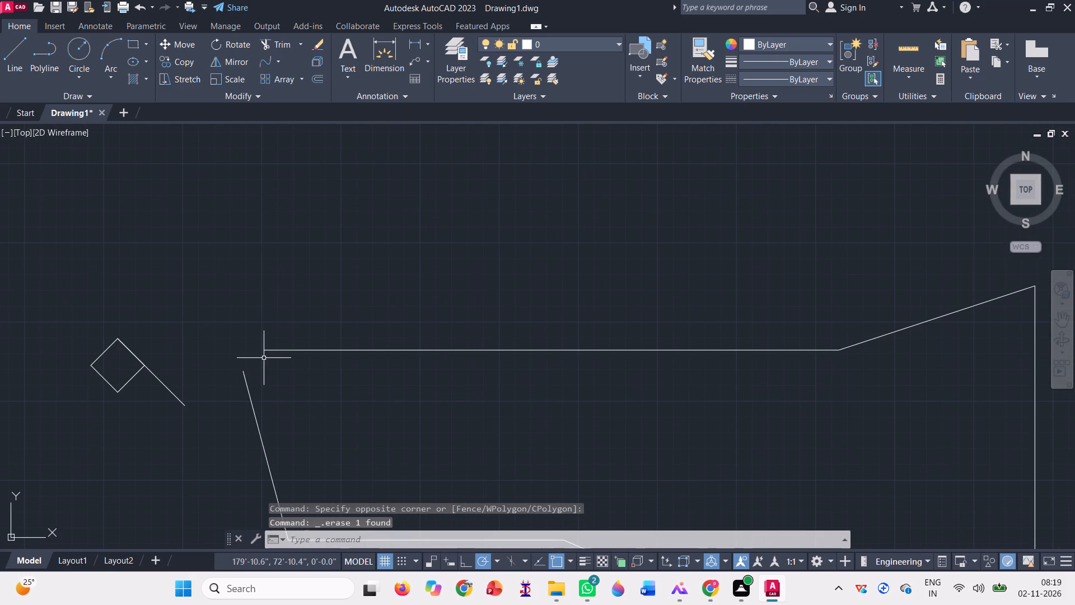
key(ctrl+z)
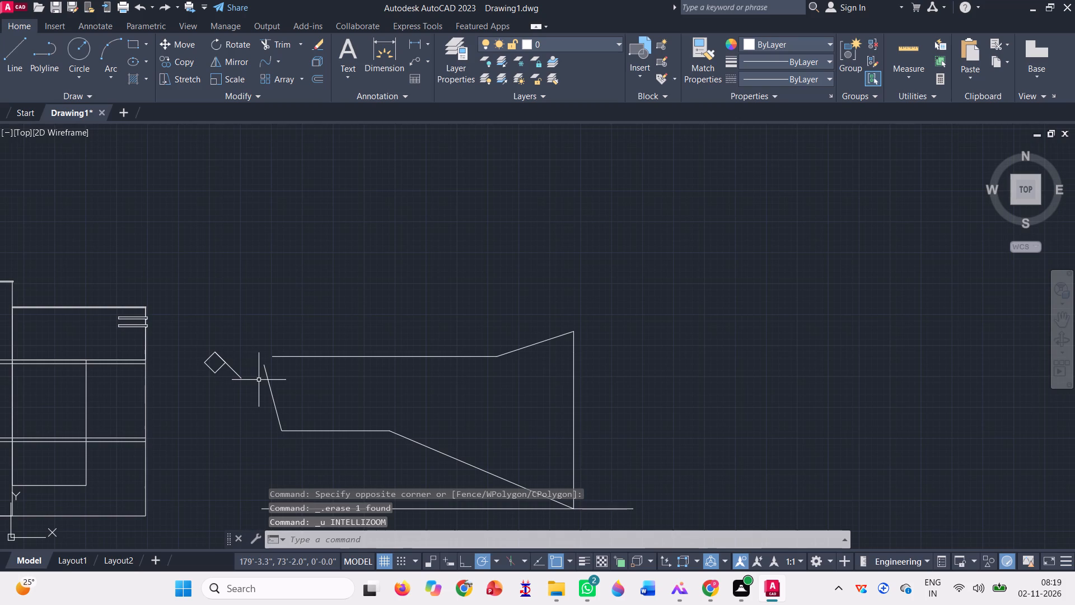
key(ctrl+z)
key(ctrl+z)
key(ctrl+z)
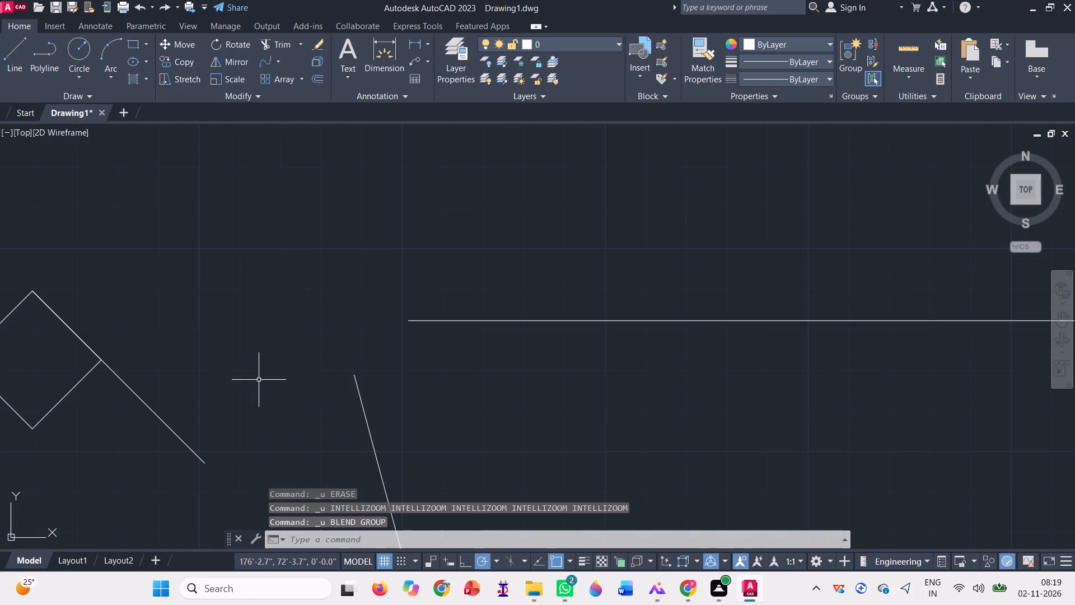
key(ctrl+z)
Erase the diamond copy centred on the outline's upper west corner.
scroll(278, 353, up, 3)
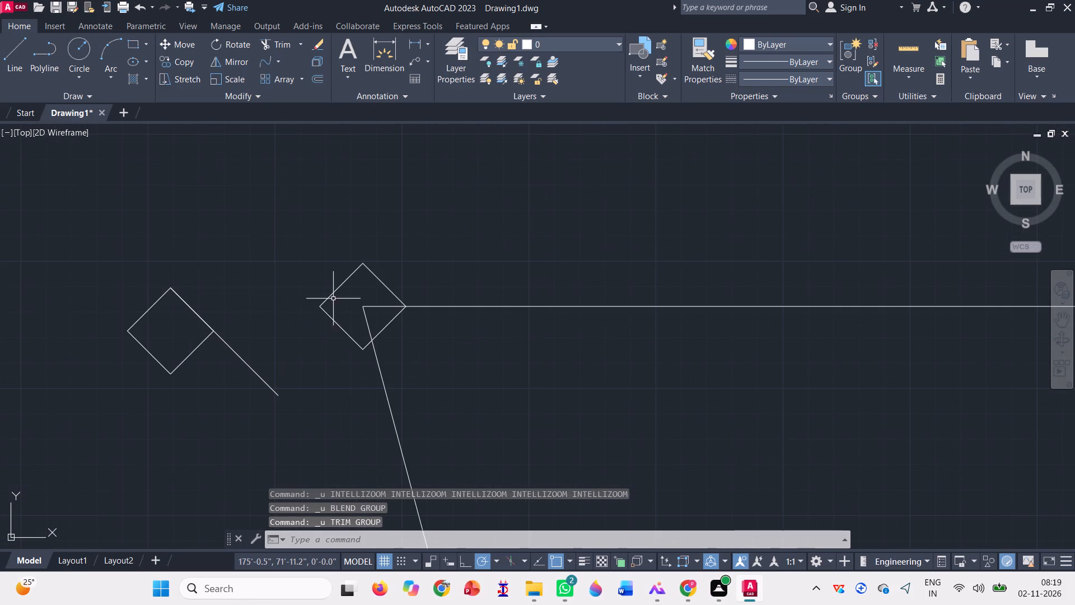
click(333, 295)
key(Delete)
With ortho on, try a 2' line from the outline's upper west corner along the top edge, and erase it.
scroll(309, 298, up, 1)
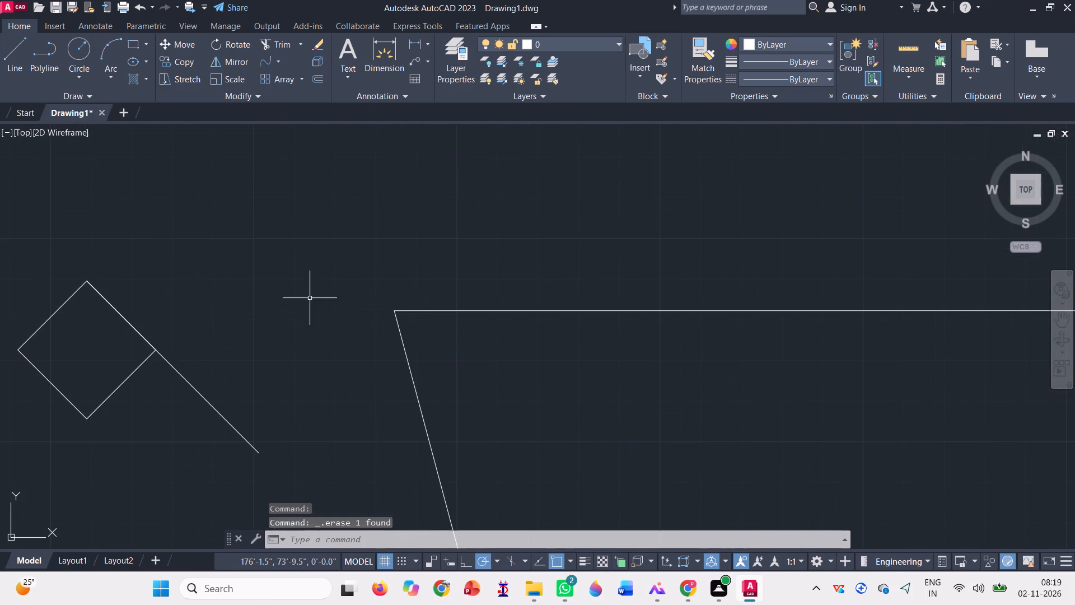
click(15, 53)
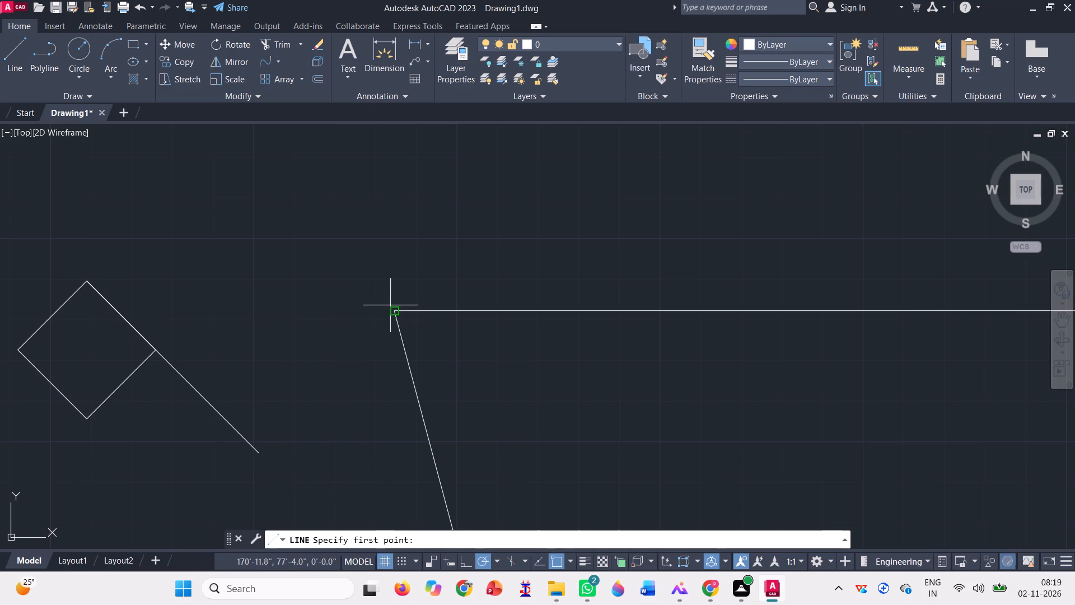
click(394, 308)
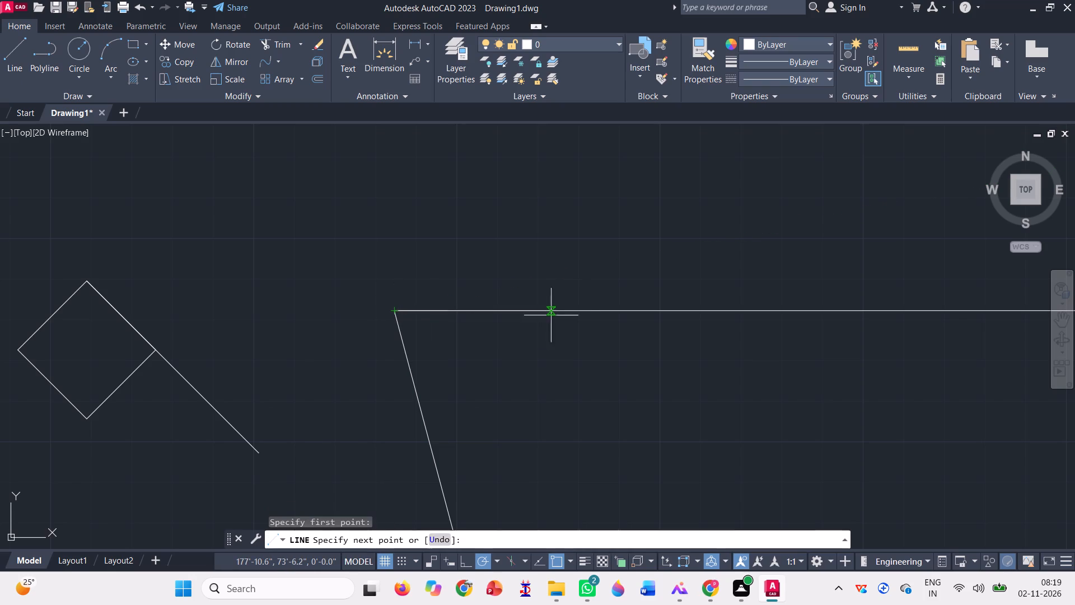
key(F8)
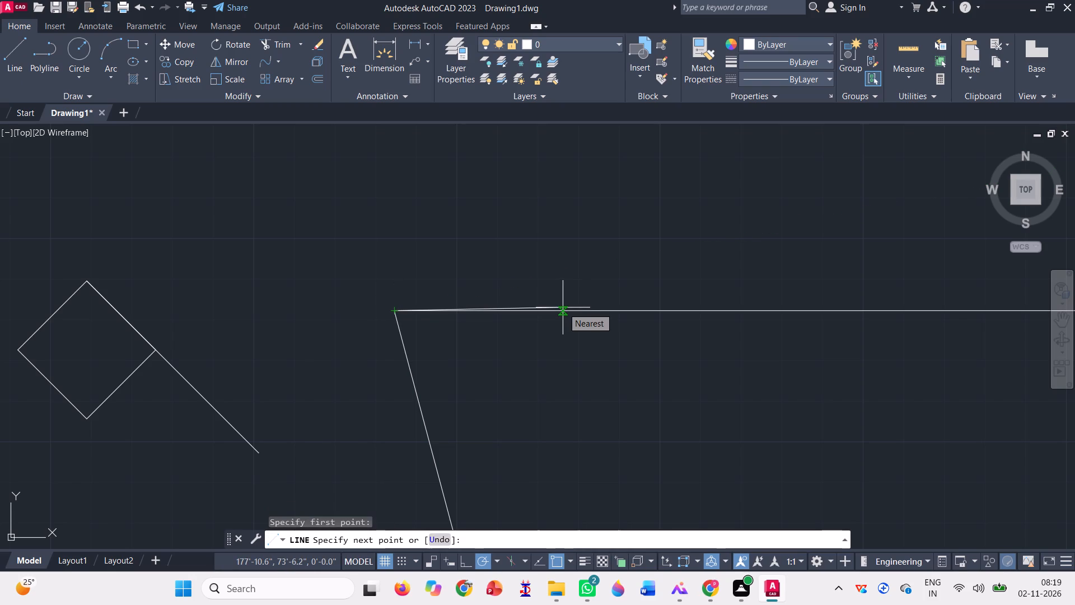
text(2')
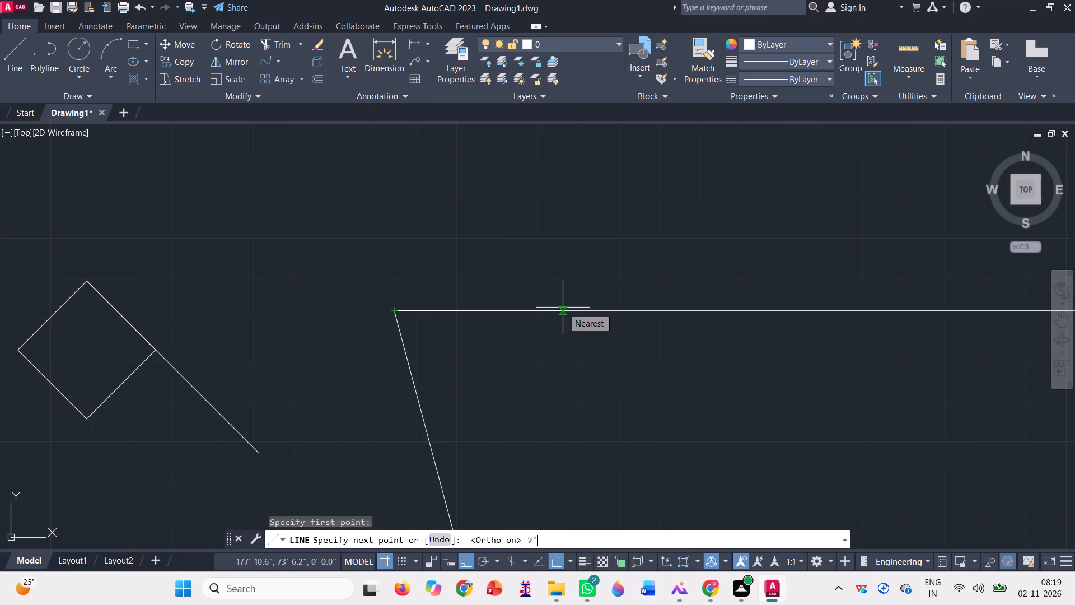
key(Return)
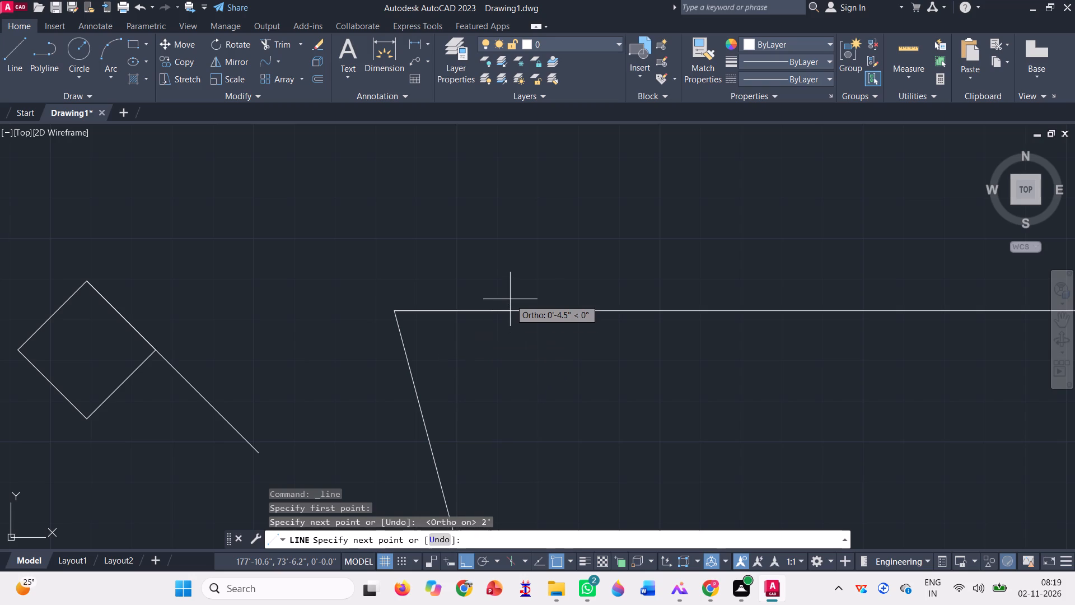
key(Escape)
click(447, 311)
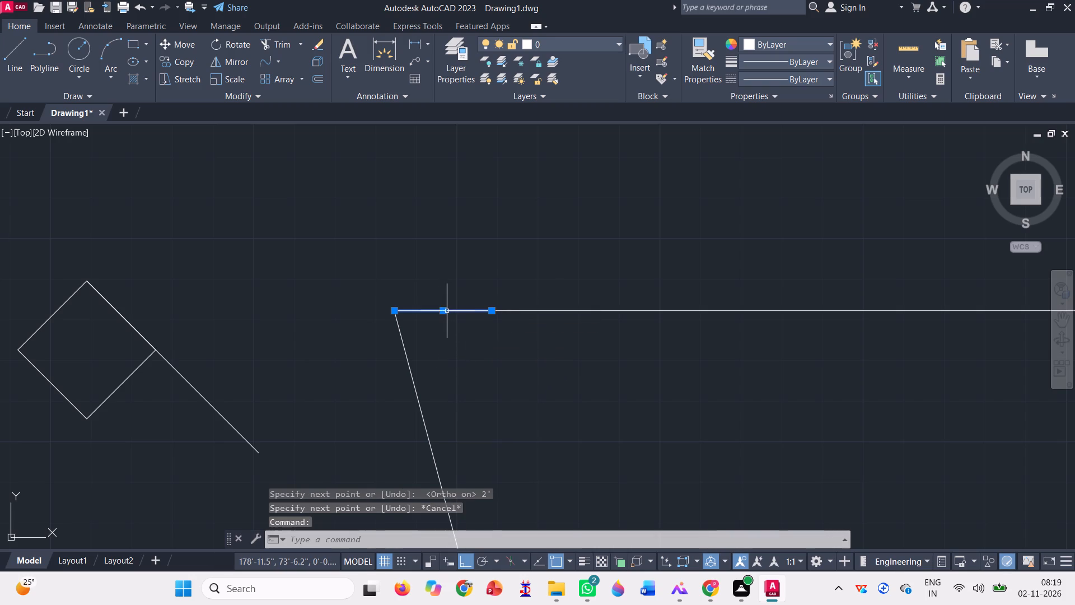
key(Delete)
Draw a 1' horizontal line from the outline's upper west corner east along the top edge.
key(l)
key(Return)
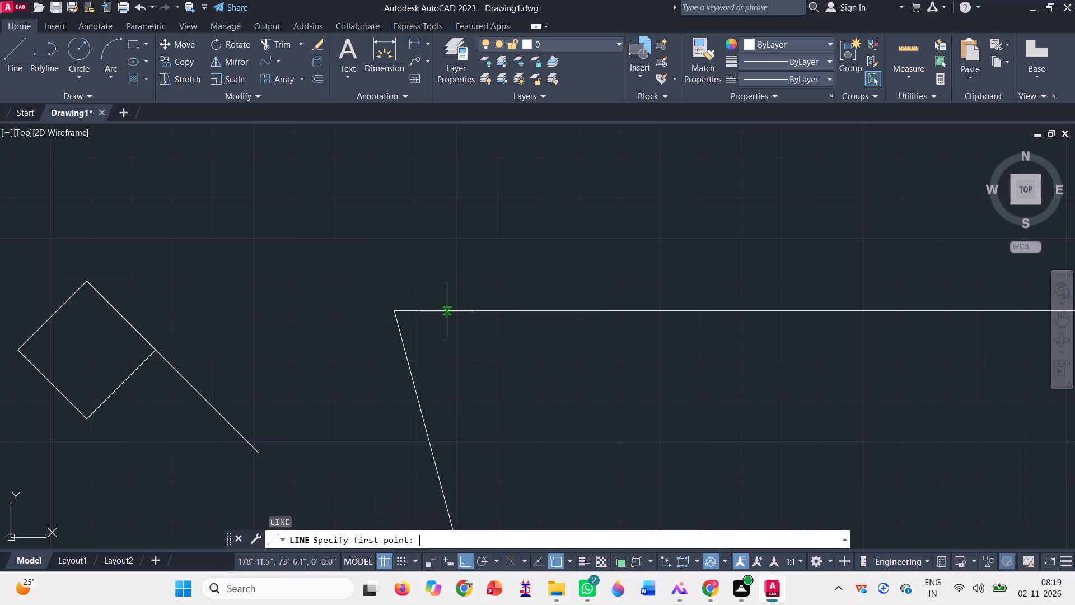
click(391, 309)
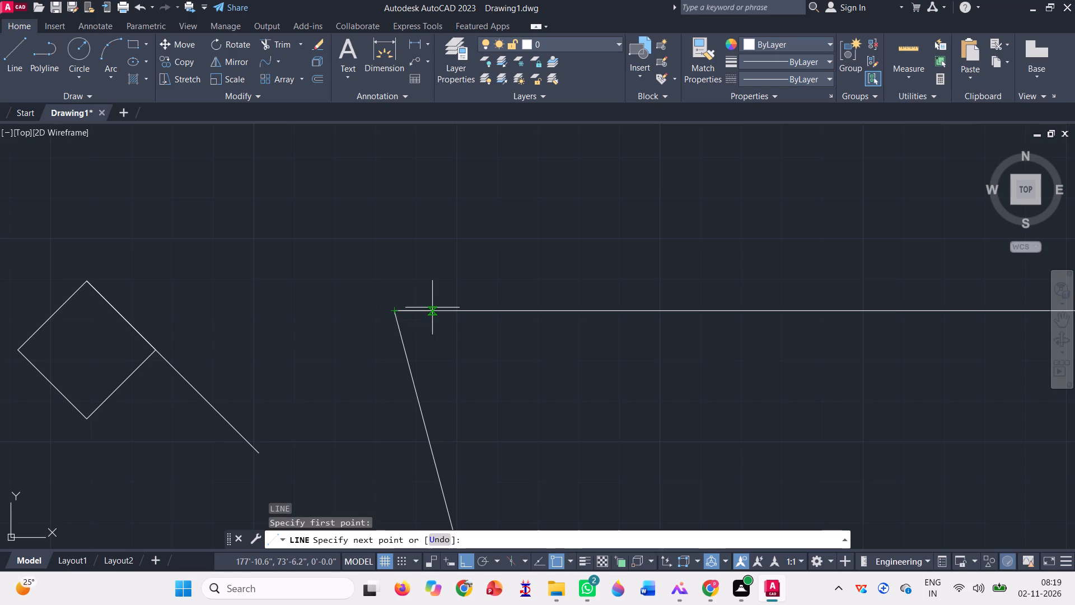
text(1')
key(Return)
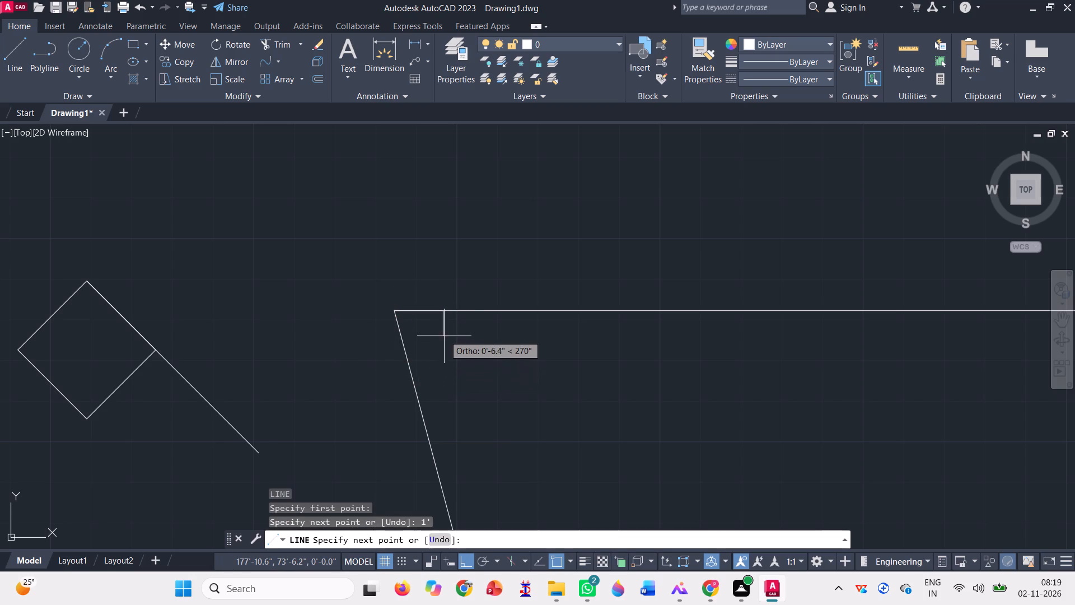
key(space)
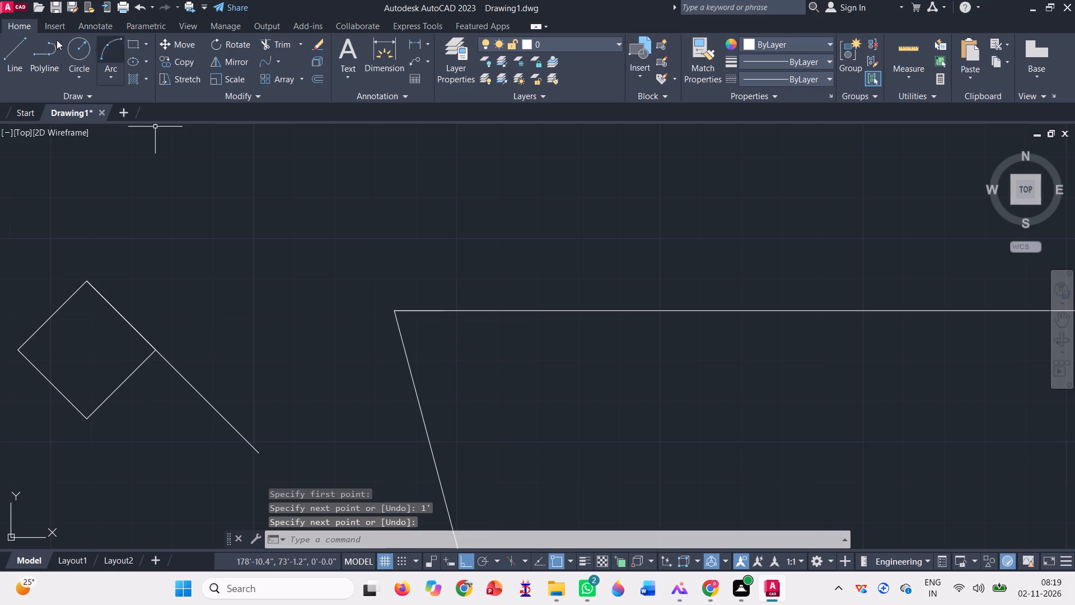
With ortho off, draw a 2' line down the sloping edge from the upper west corner, to the 1' setback's end, then to the 2' line's midpoint.
click(8, 61)
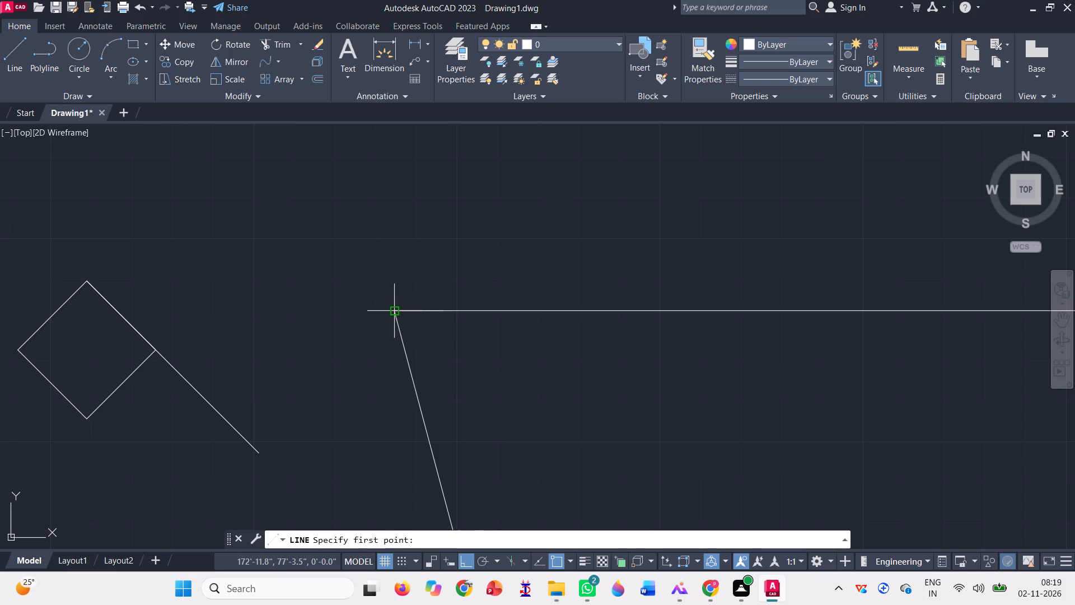
click(397, 310)
key(F8)
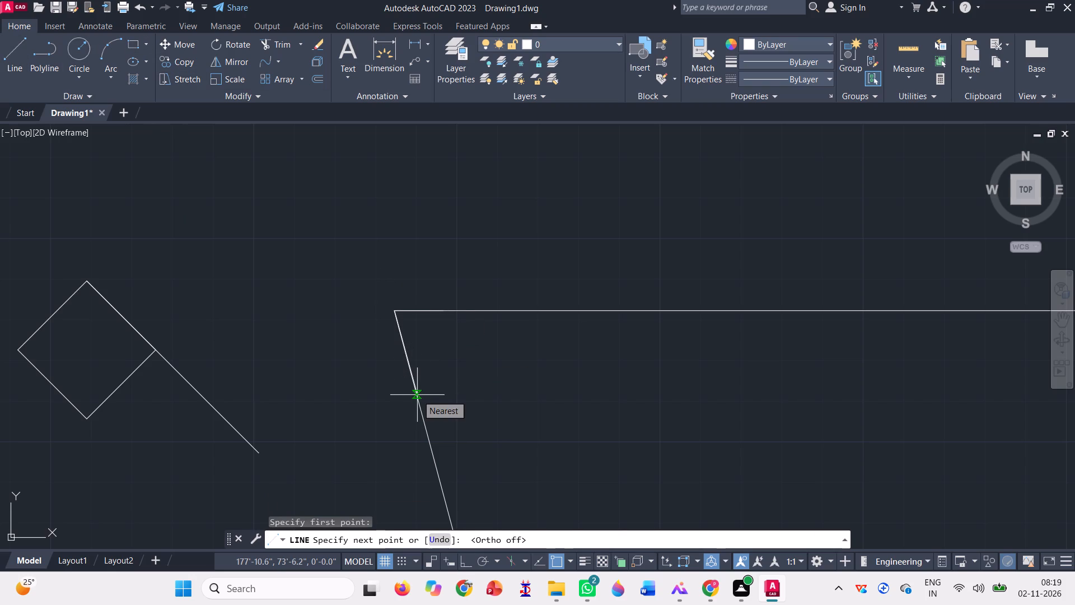
scroll(417, 394, up, 3)
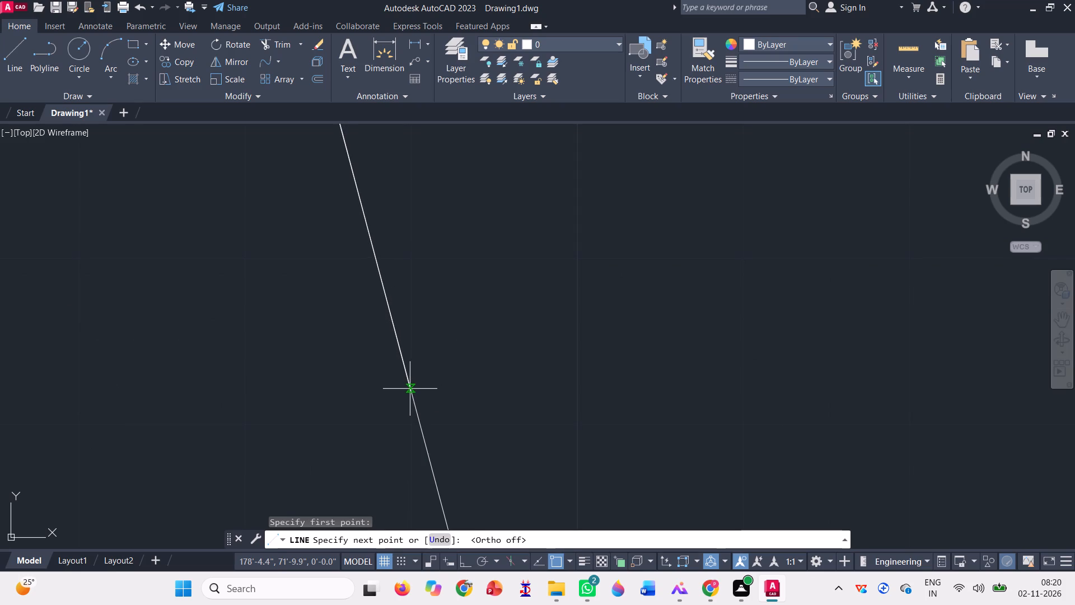
text(2')
key(Return)
scroll(410, 389, down, 2)
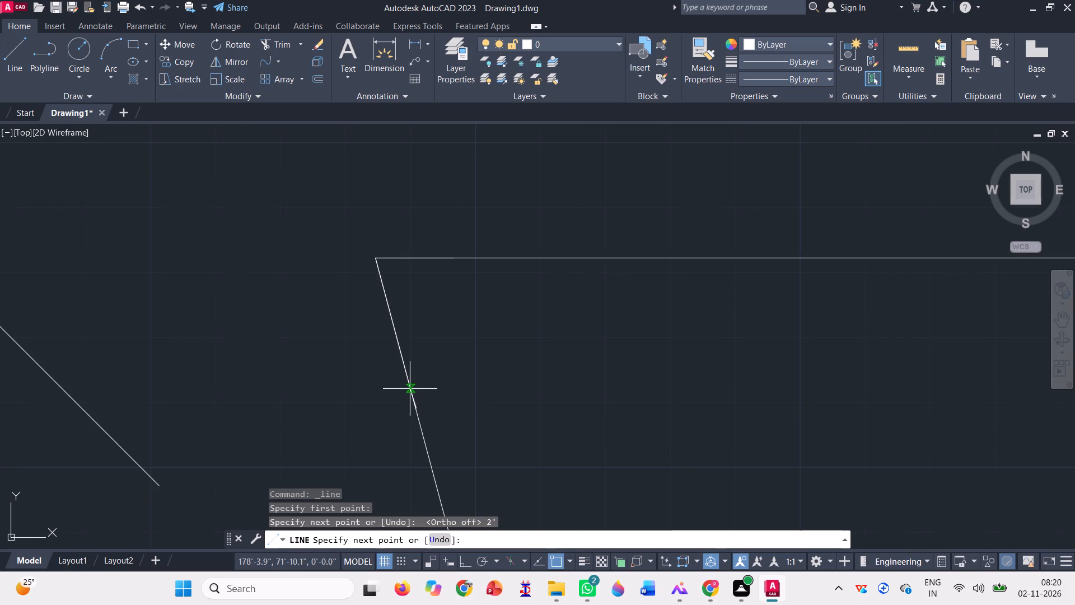
click(452, 258)
scroll(330, 337, down, 1)
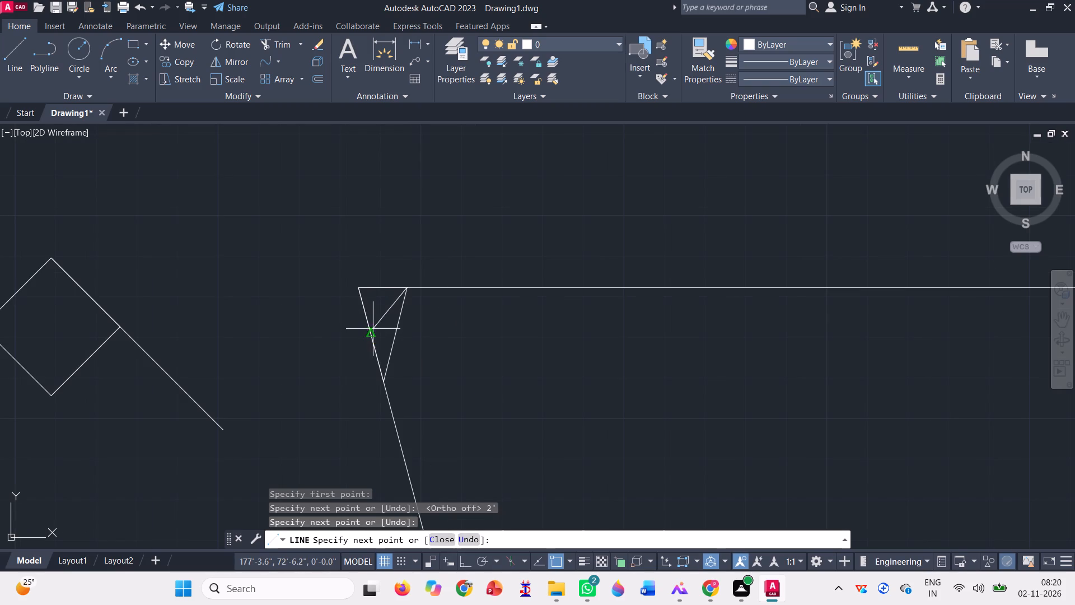
click(370, 334)
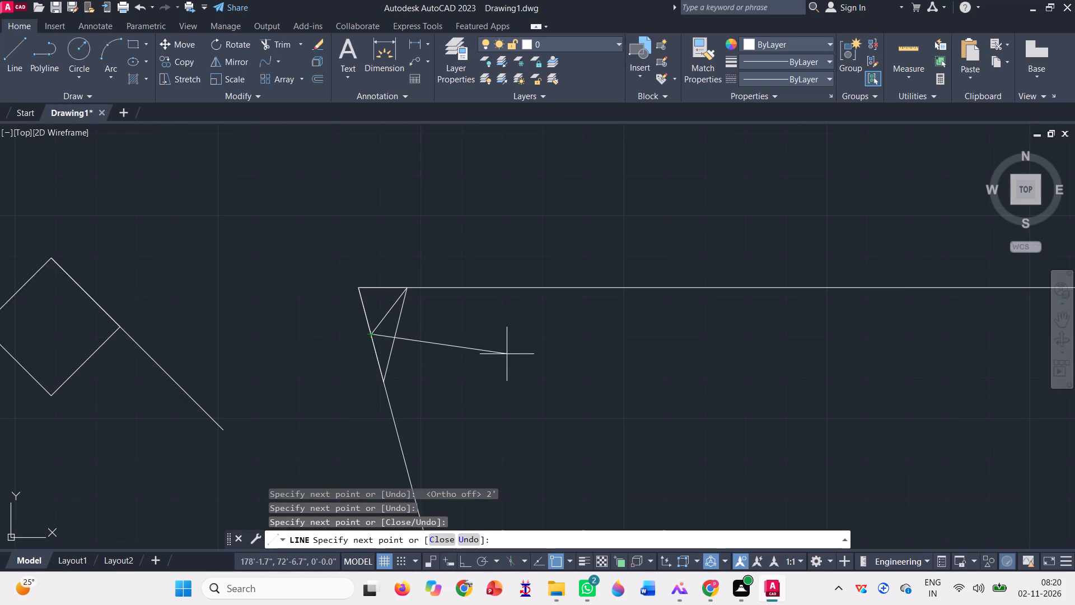
key(space)
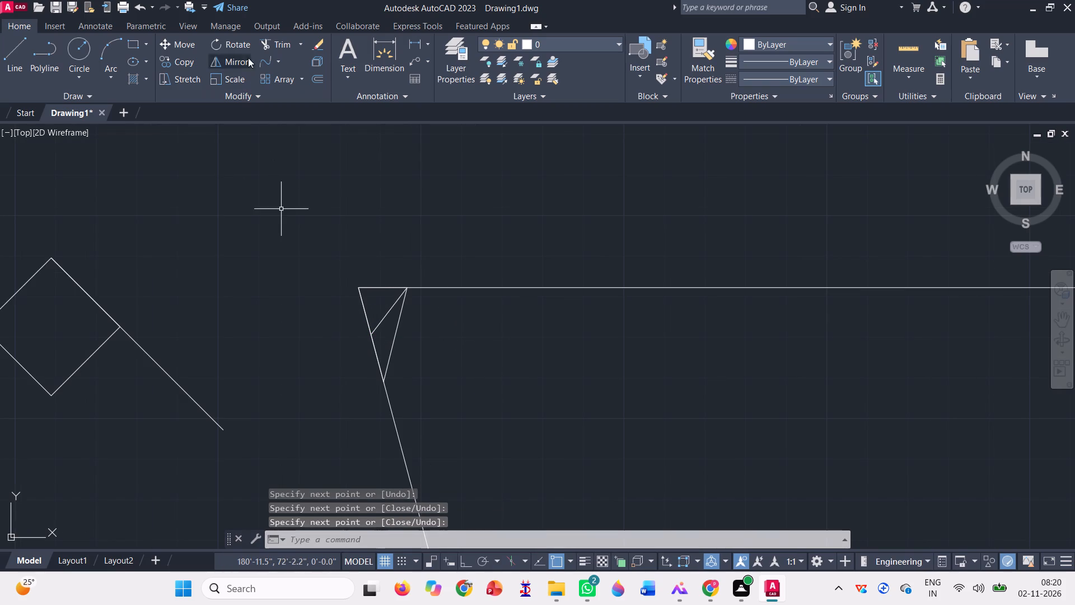
Trim off the outline's upper west corner outside the short diagonal joining the two setback points.
click(286, 43)
click(342, 322)
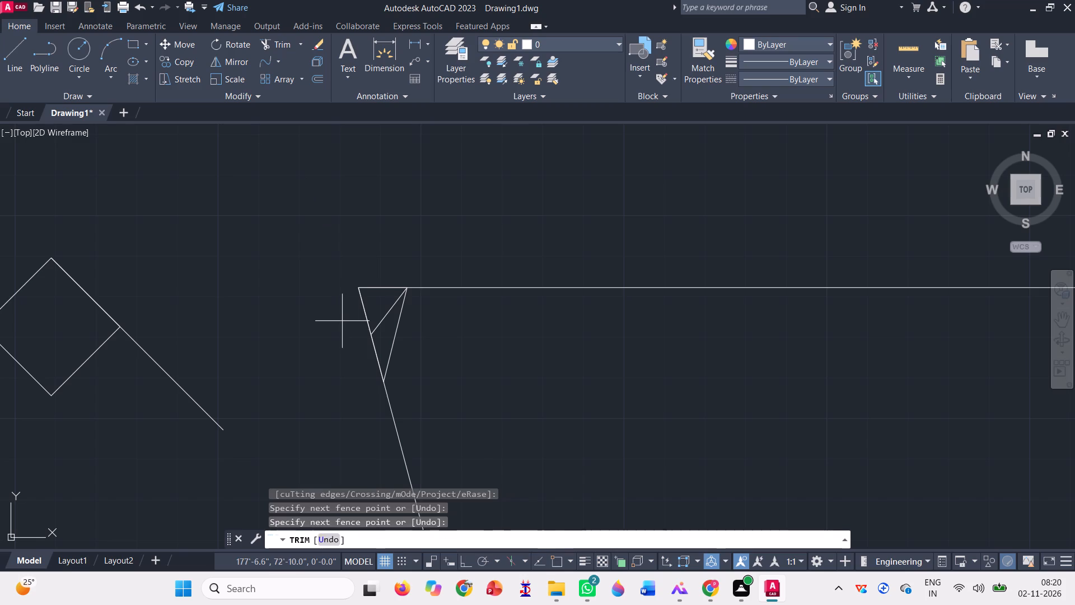
click(391, 257)
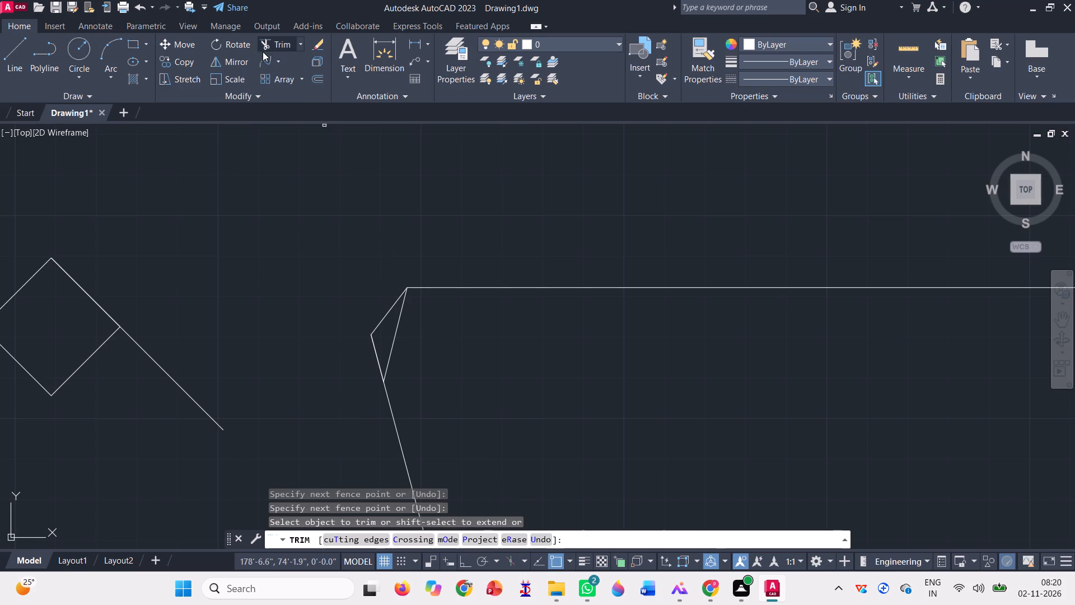
Blend the outline's top edge into the sloping west edge with a curve across the trimmed upper corner.
click(264, 61)
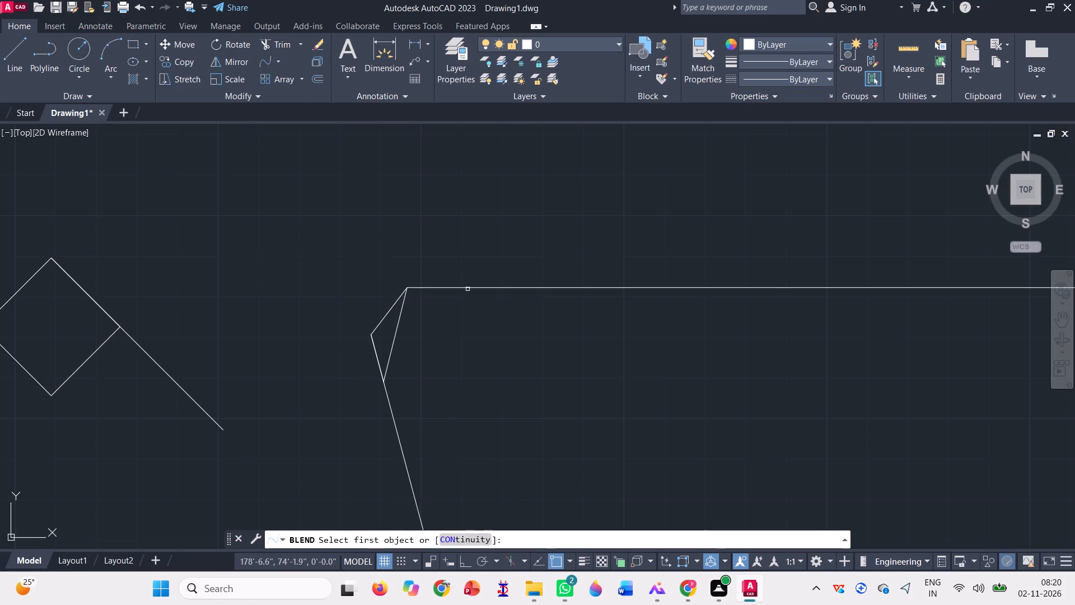
click(468, 289)
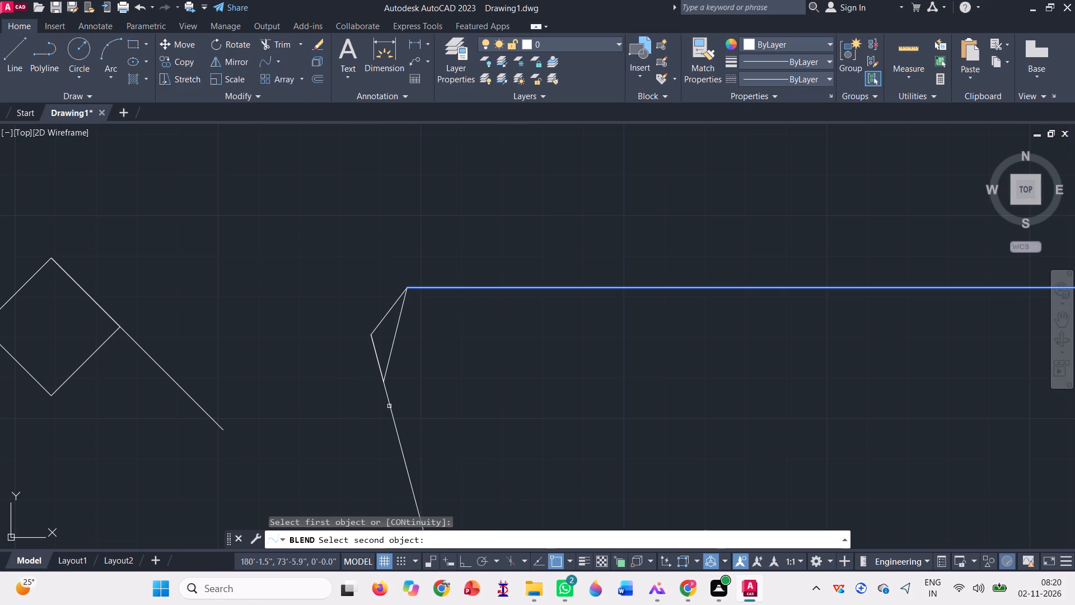
click(389, 406)
Trim away the two construction diagonals inside the outline's blended upper west corner.
scroll(423, 361, up, 2)
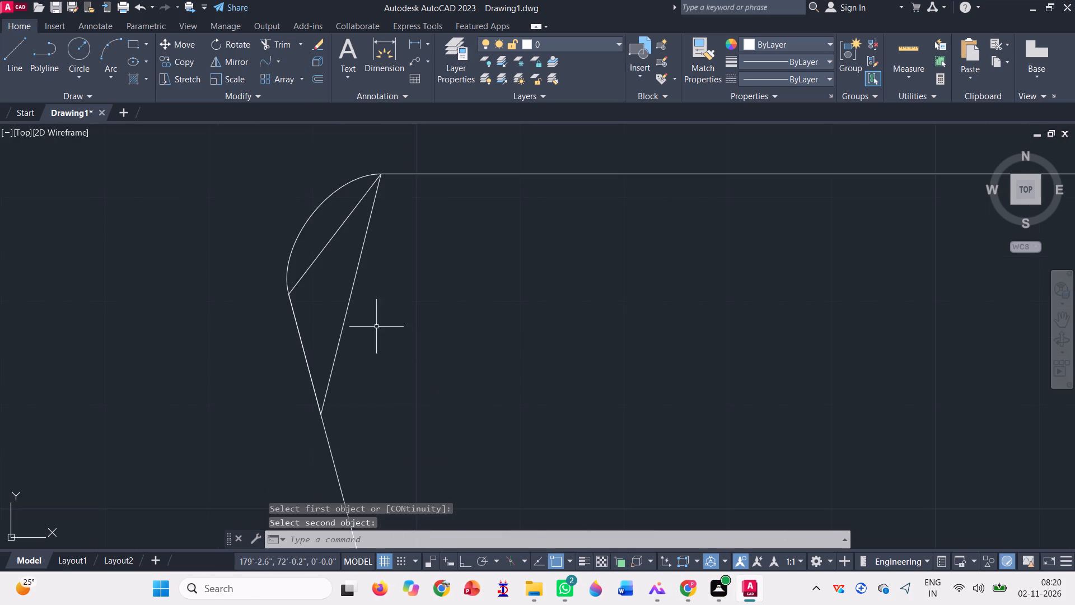
click(278, 39)
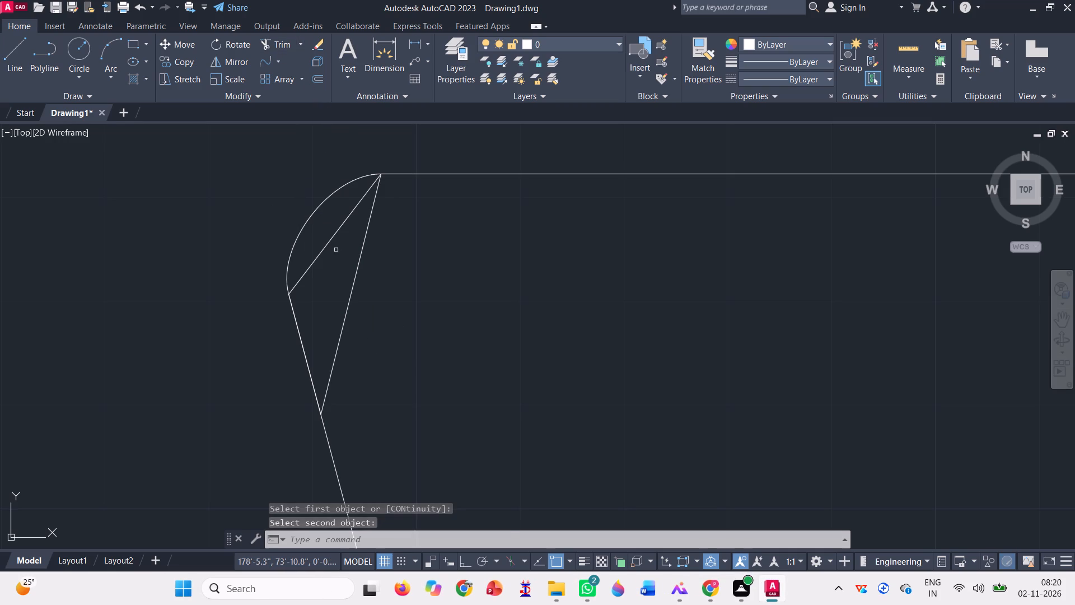
click(319, 230)
click(446, 311)
scroll(390, 294, down, 2)
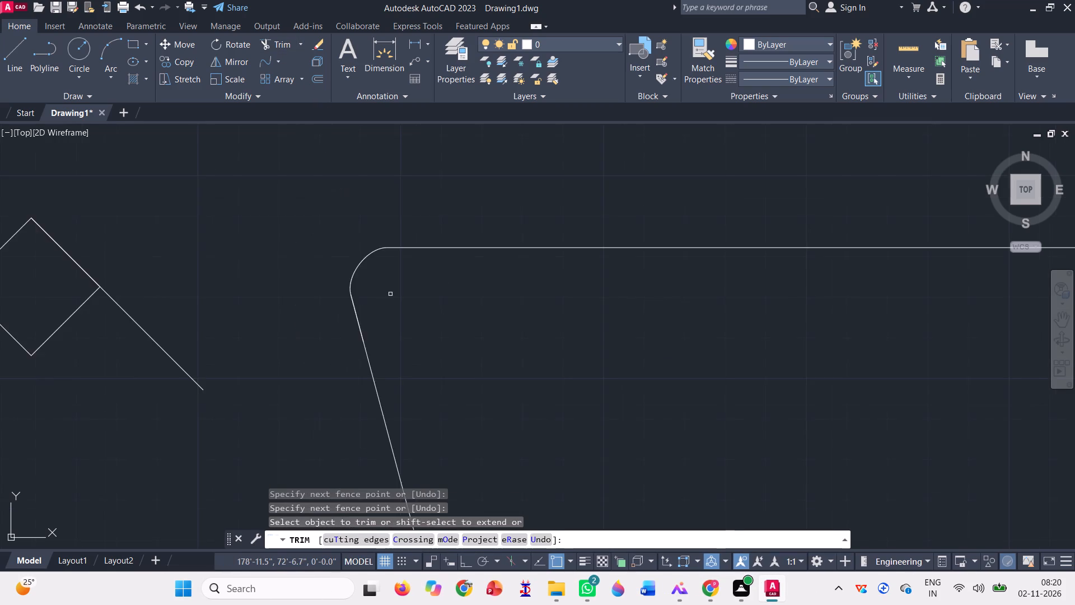
scroll(298, 302, down, 4)
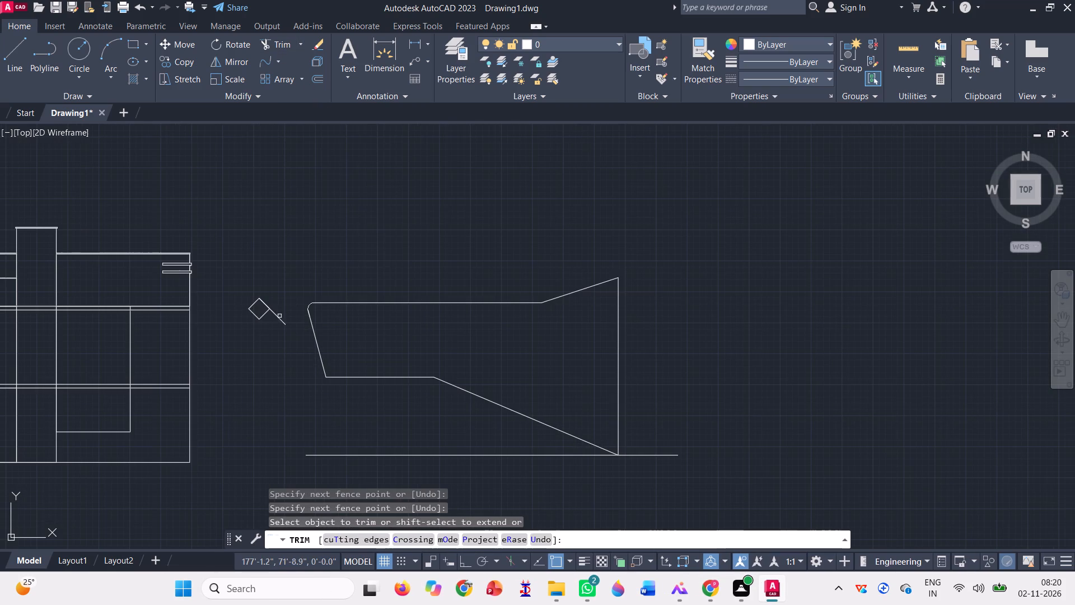
key(Escape)
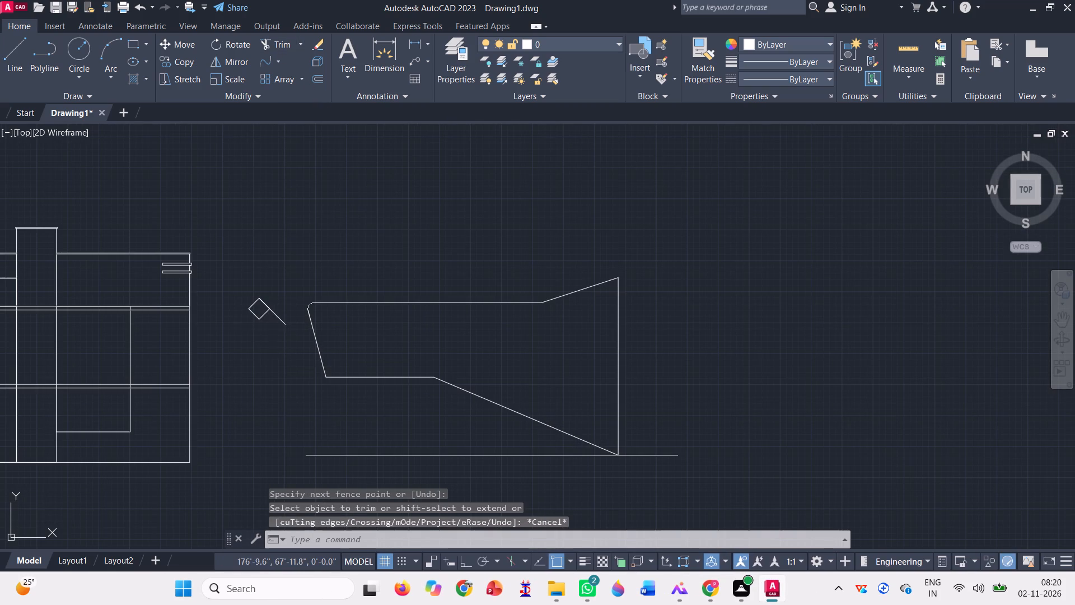
Erase the leftover diamond and its diagonal line between the elevation and the outline.
click(274, 325)
click(237, 276)
key(Delete)
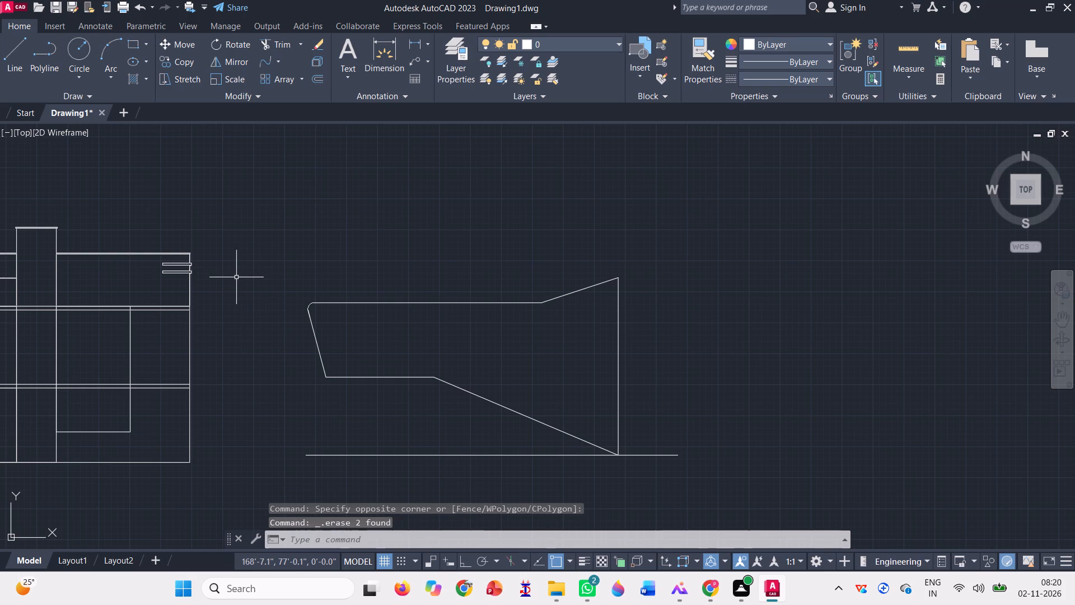
Draw a 1' line from the outline's lower west corner east along the bottom edge.
click(11, 50)
scroll(340, 378, up, 3)
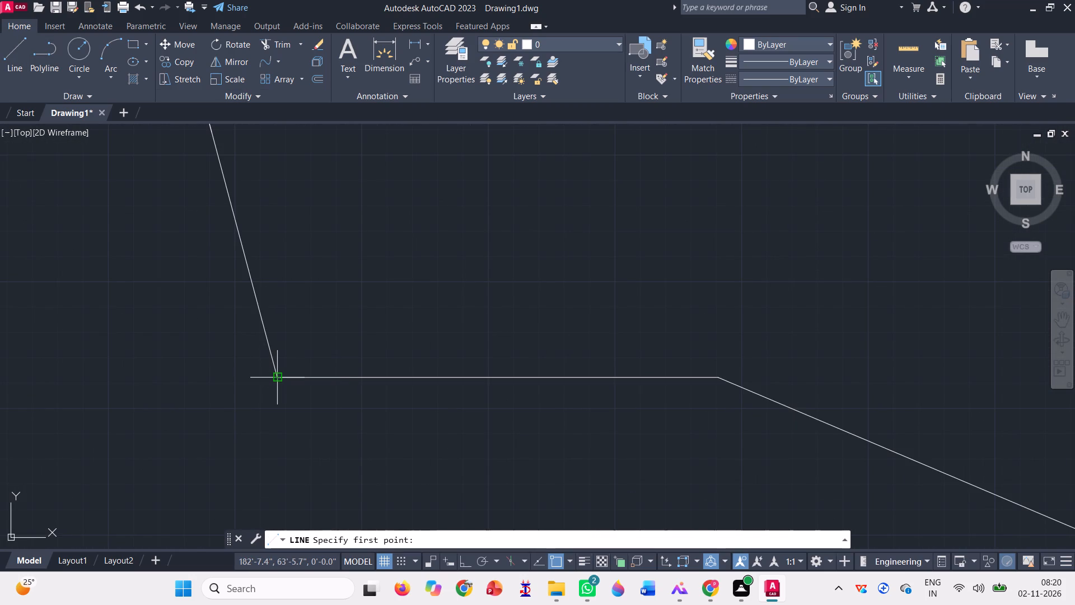
click(275, 376)
key(1)
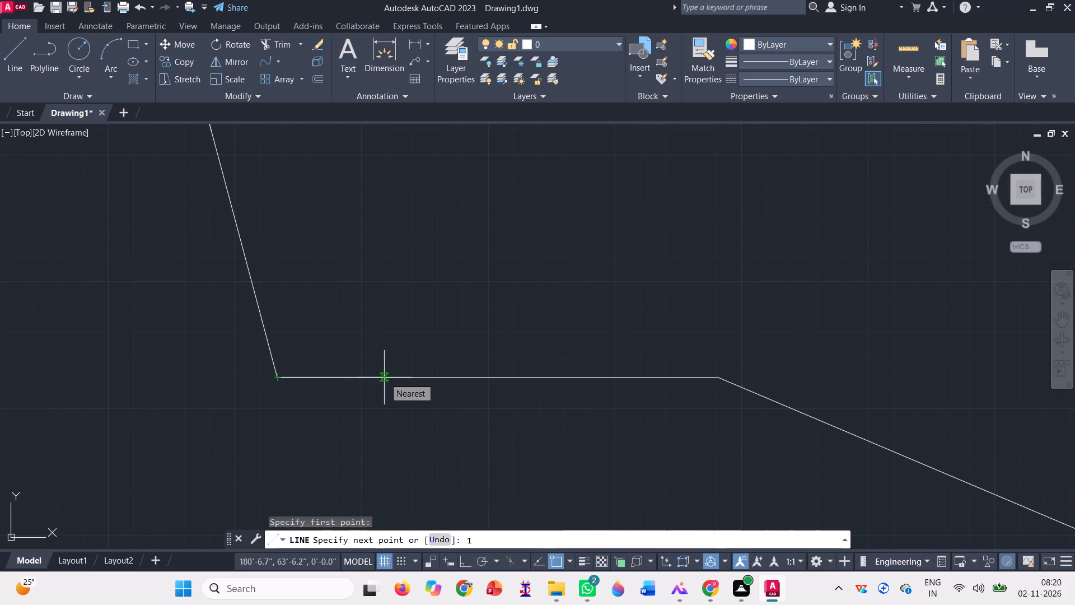
key(apostrophe)
key(Return)
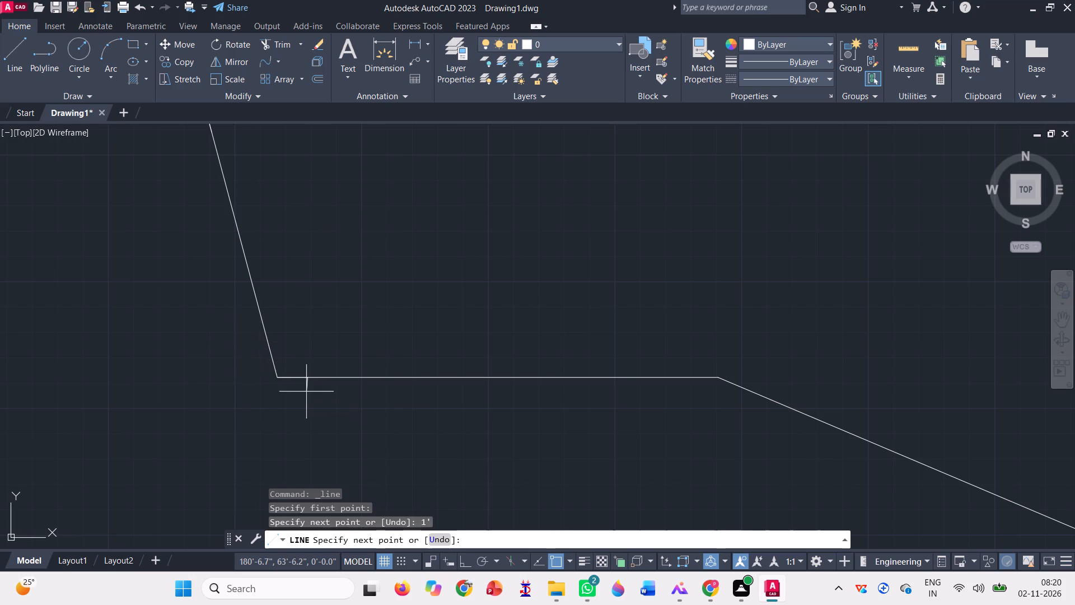
key(space)
Draw a 1' line from the lower west corner up the sloping edge and join it diagonally to the bottom setback's end.
text(l)
key(Return)
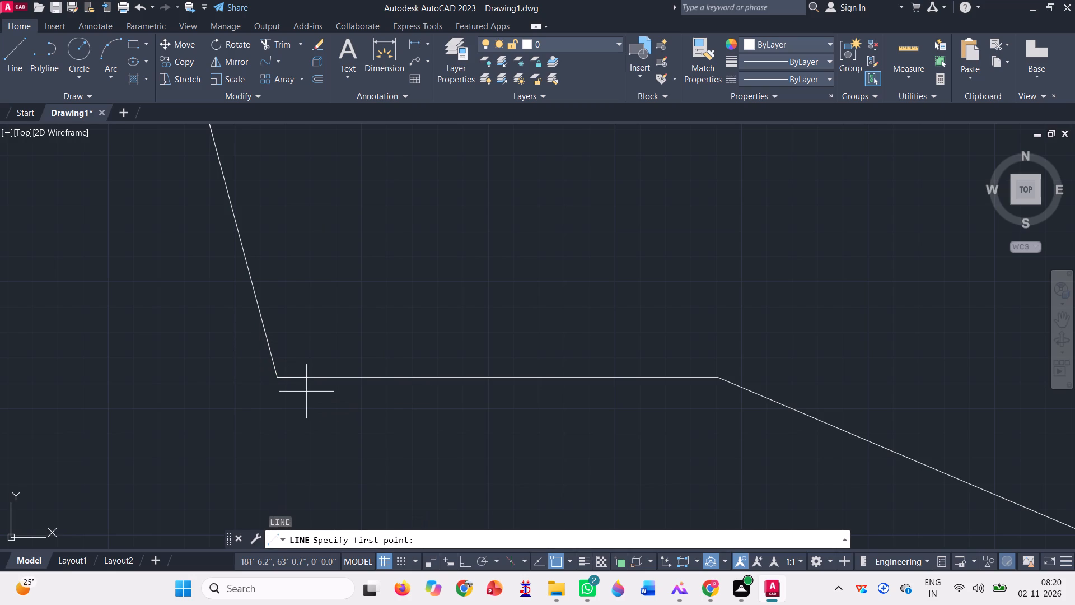
click(278, 379)
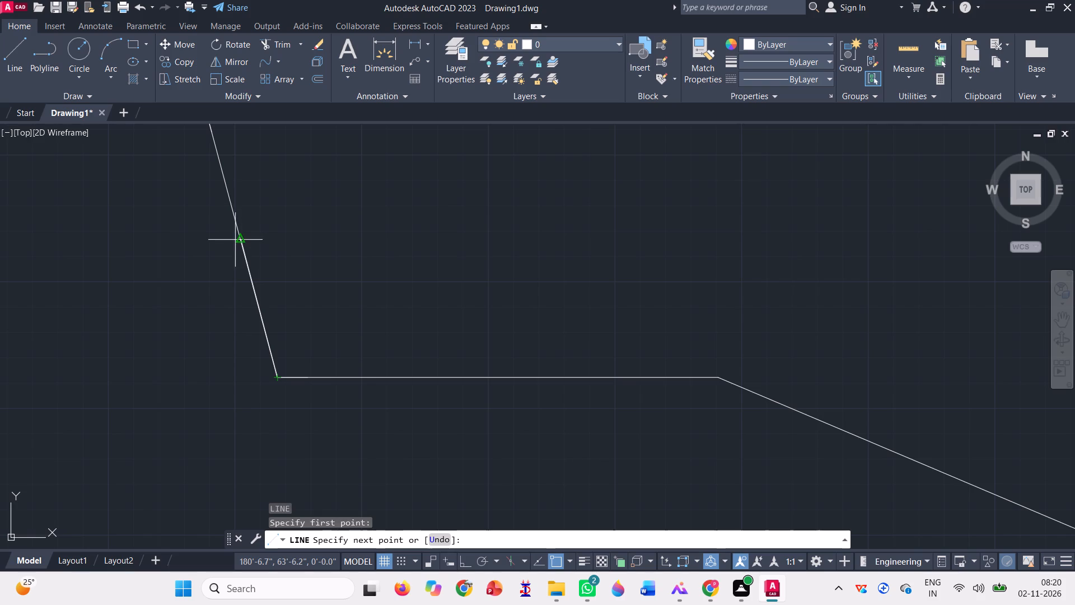
text(1')
key(Return)
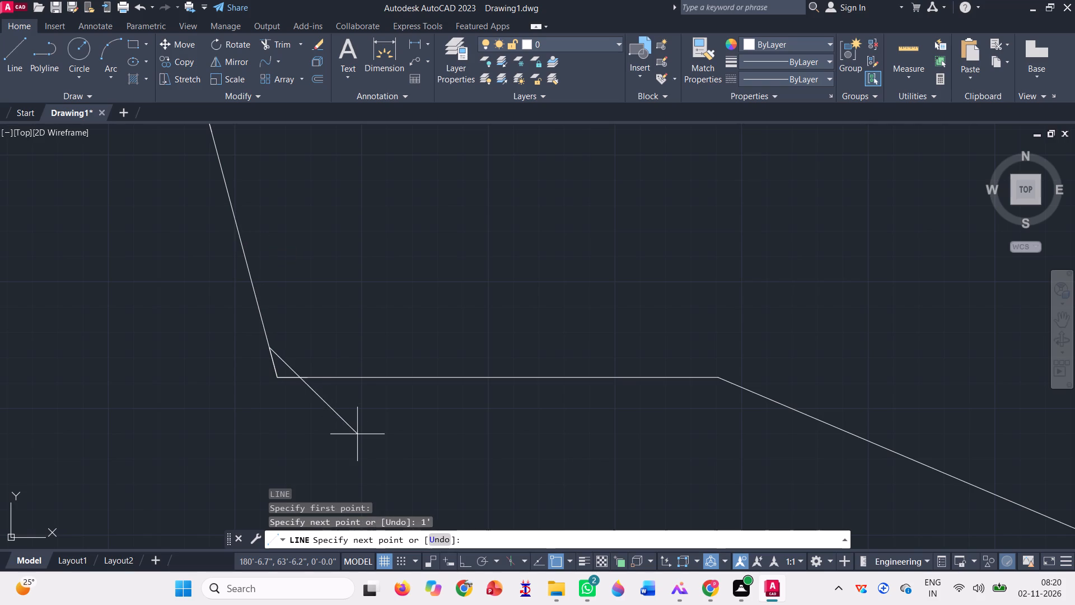
click(307, 375)
key(space)
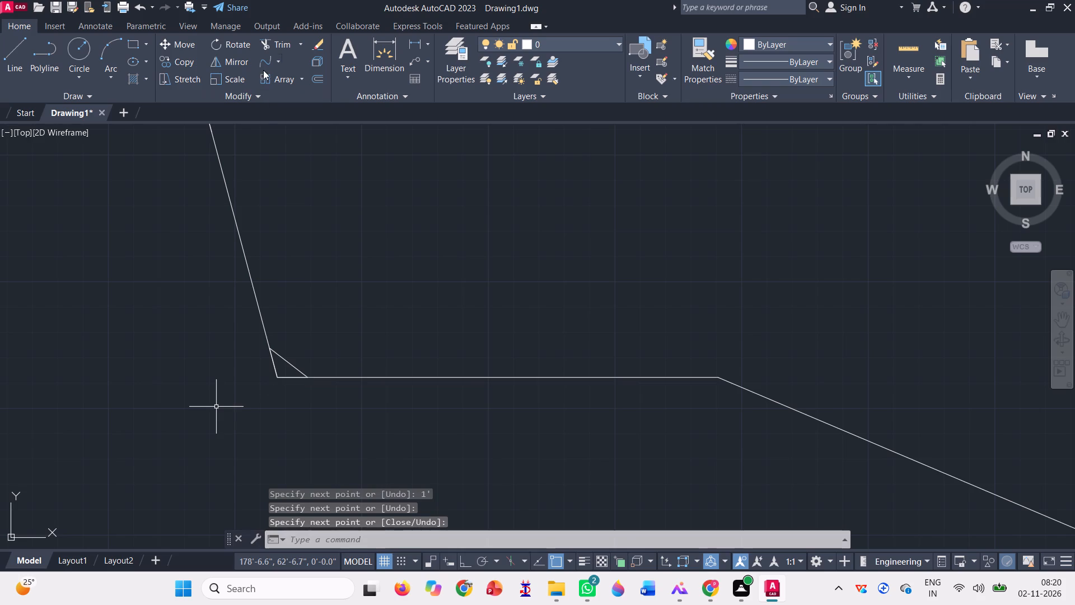
Trim away the outline's lower west corner and the diagonal across it, leaving a gap between the two edges.
click(270, 43)
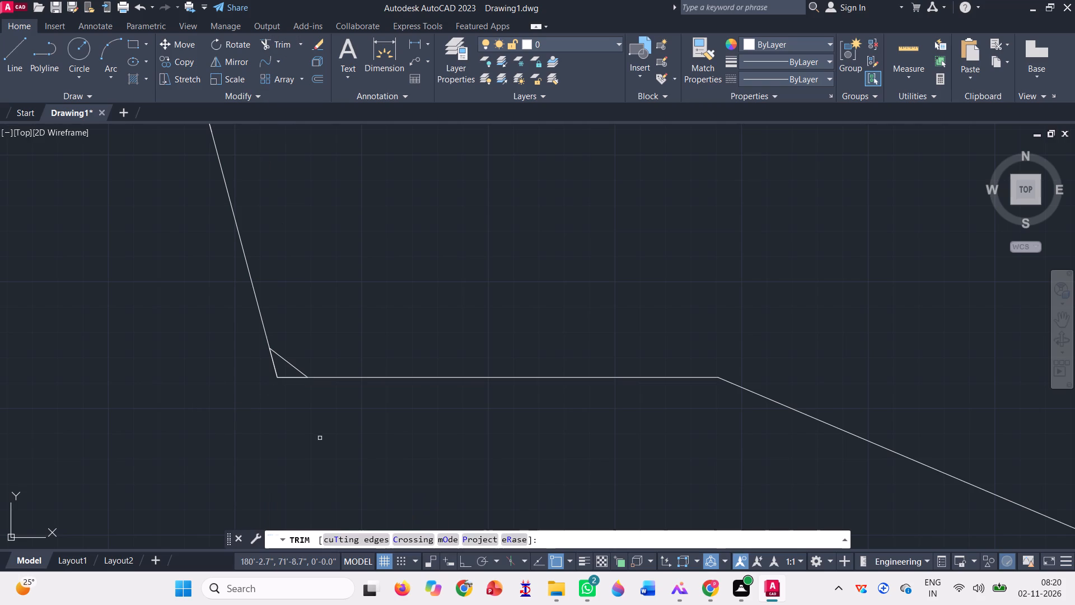
click(267, 362)
click(291, 391)
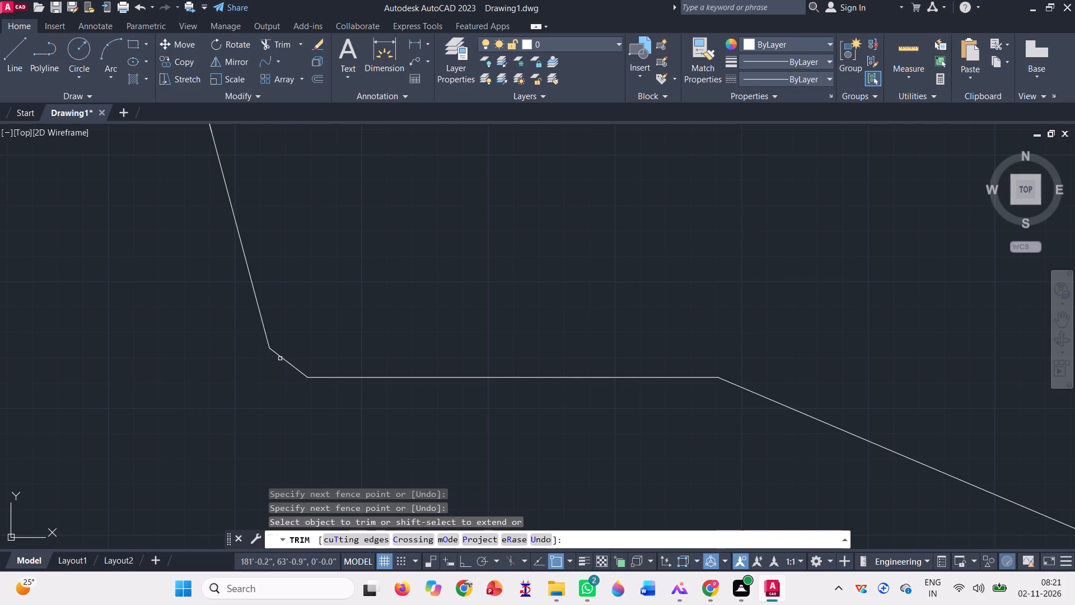
click(279, 351)
click(287, 376)
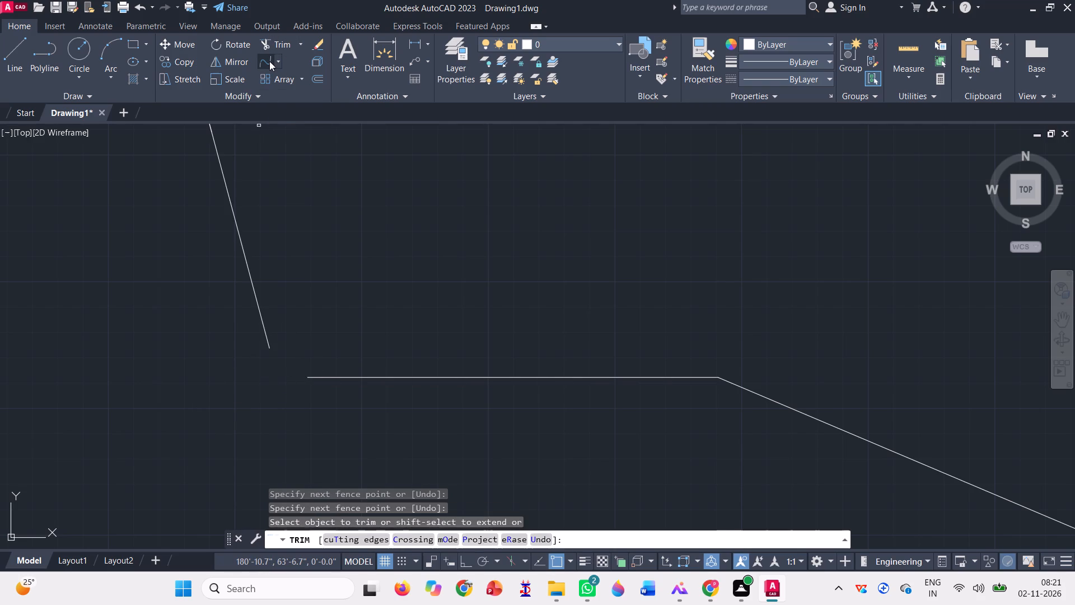
Blend the outline's bottom edge into the sloping west edge with a curve across the lower corner gap.
click(269, 59)
click(219, 302)
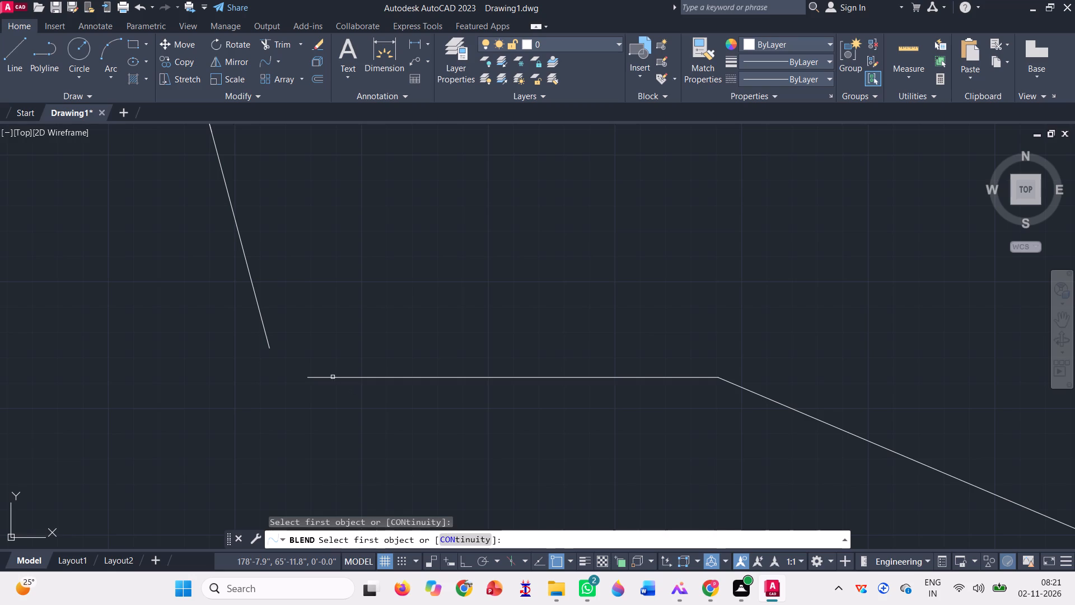
click(332, 376)
click(267, 336)
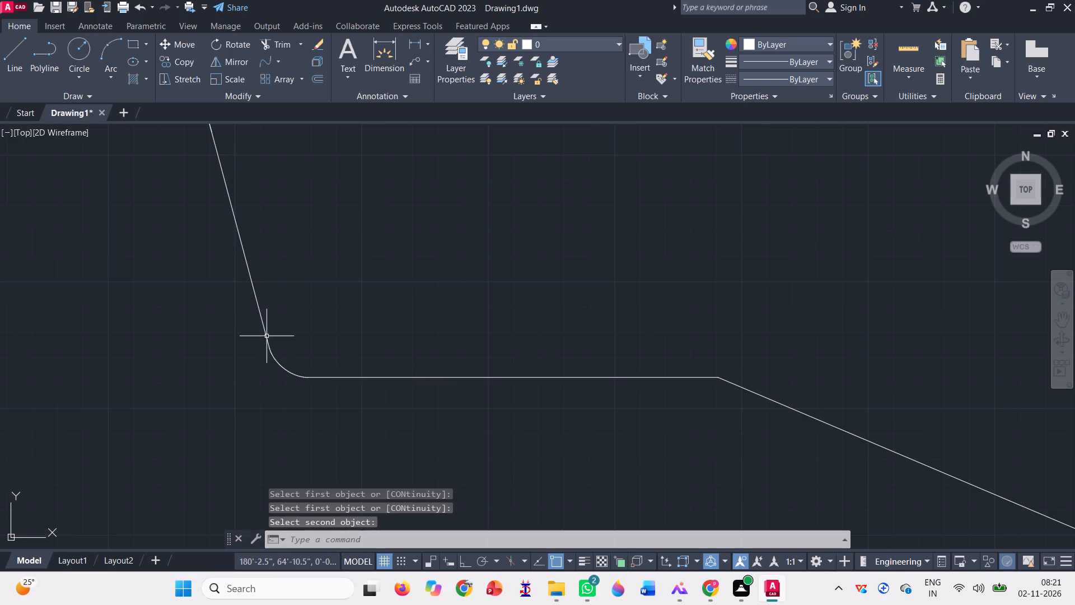
Draw a 1' line from the bottom edge's east end, where the lower sloping edge begins, west along the bottom edge.
scroll(268, 395, down, 1)
scroll(217, 348, down, 1)
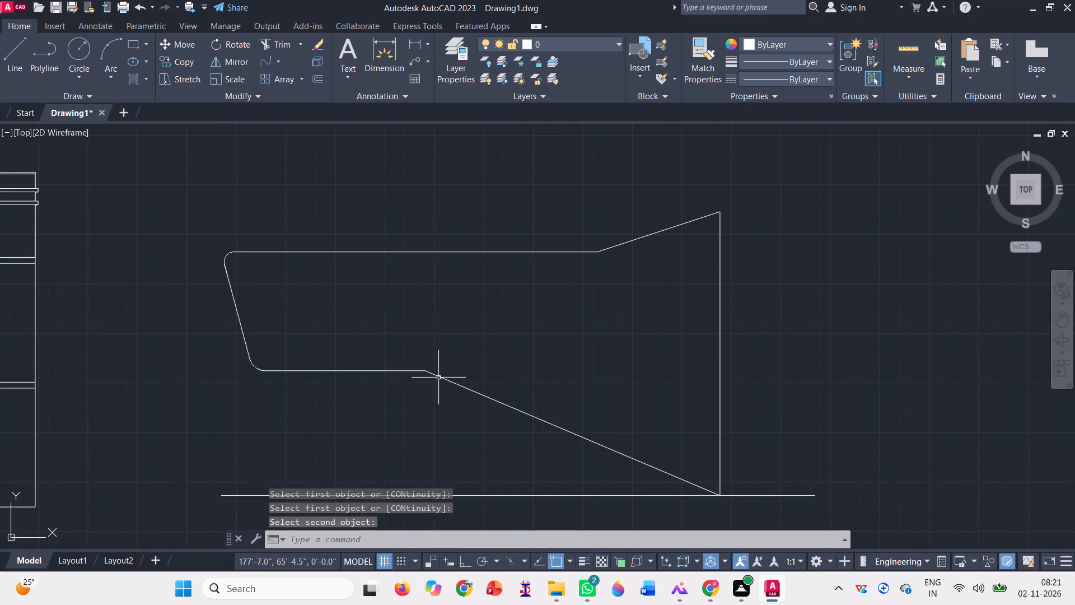
scroll(471, 374, up, 1)
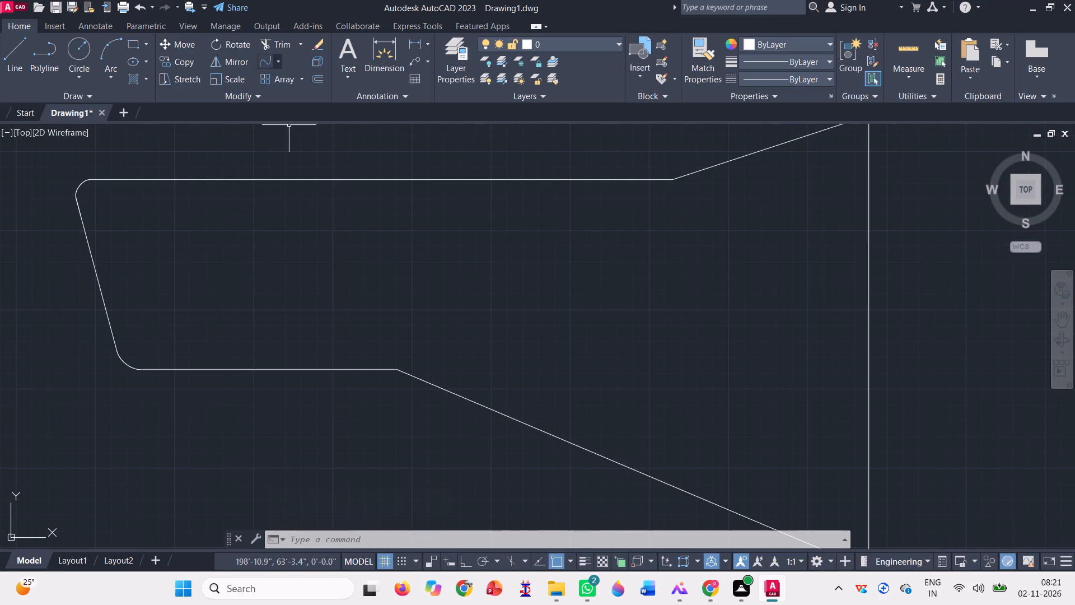
key(l)
key(Return)
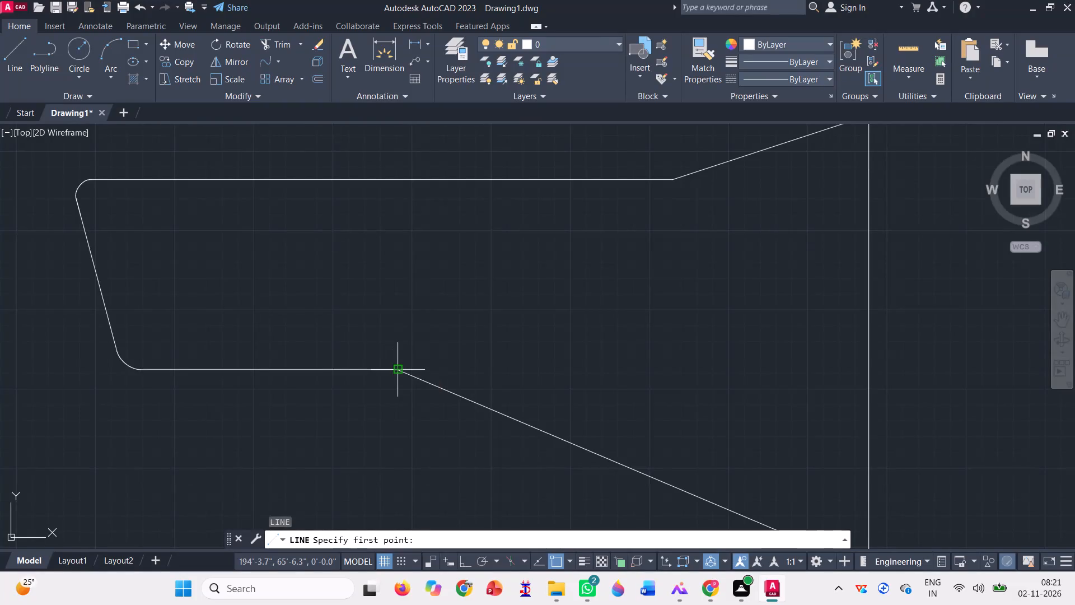
click(394, 369)
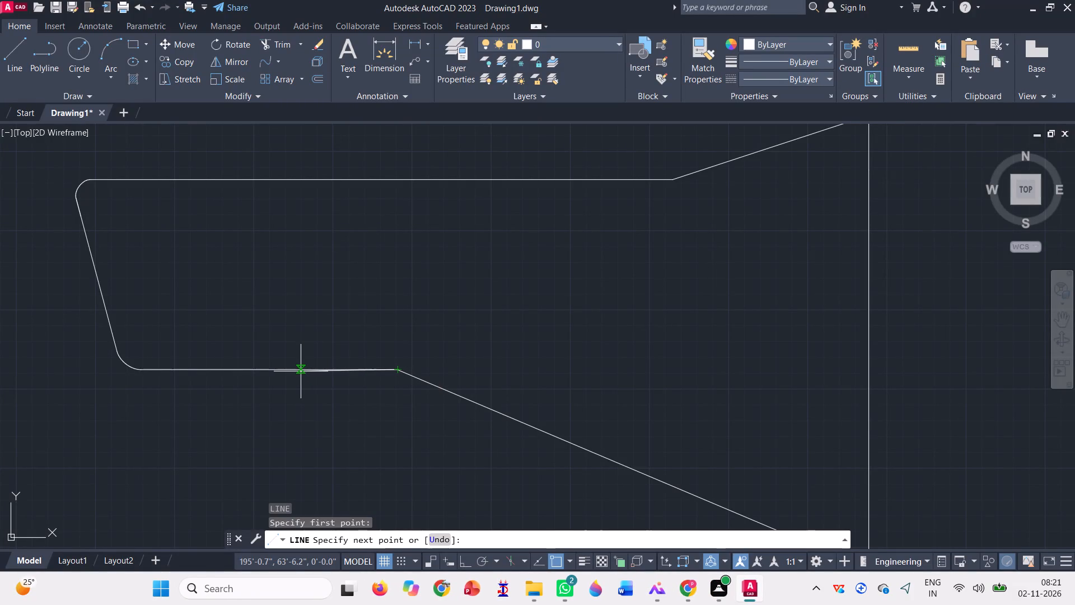
key(1)
key(F8)
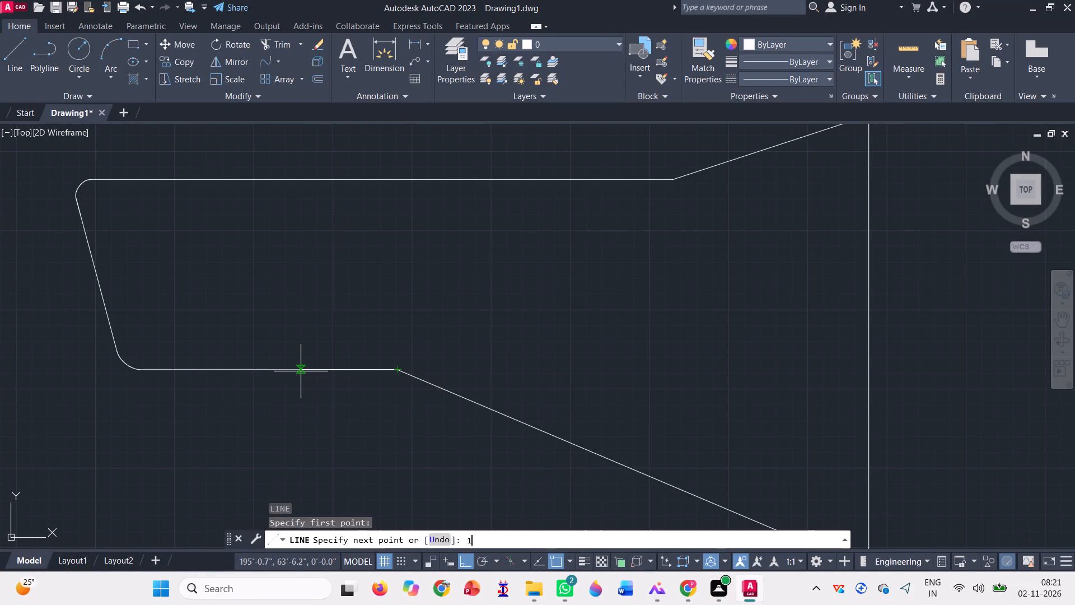
key(BackSpace)
key(F8)
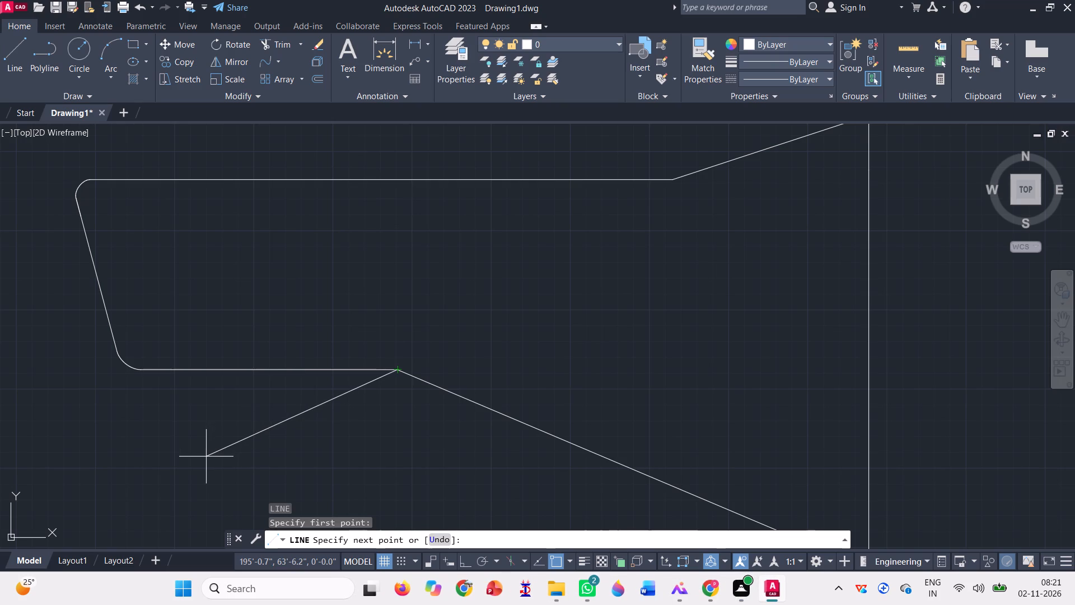
key(F9)
key(F9)
key(F8)
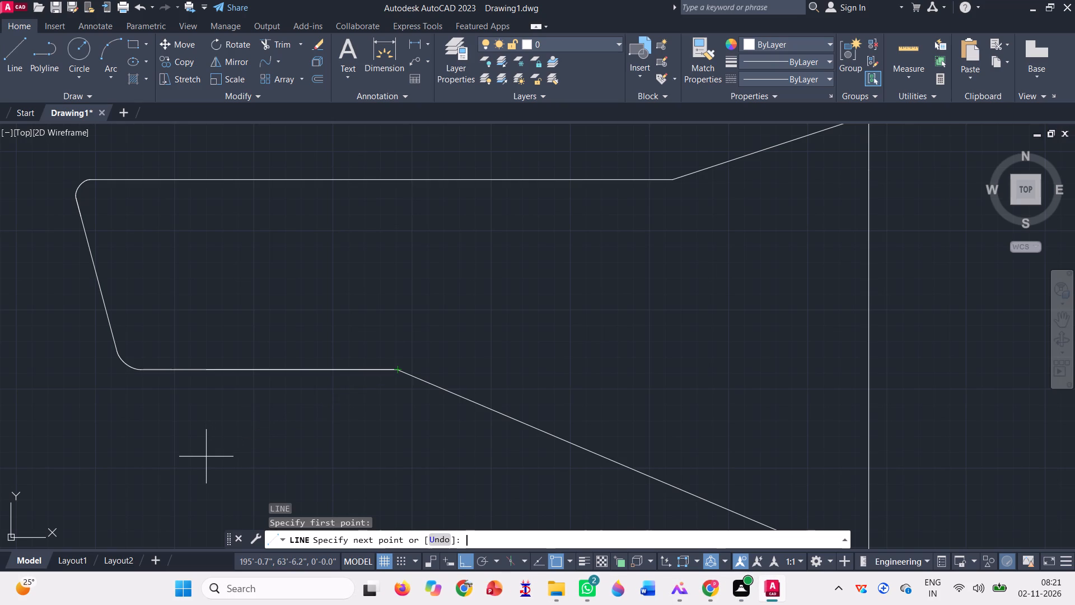
text(1')
key(Return)
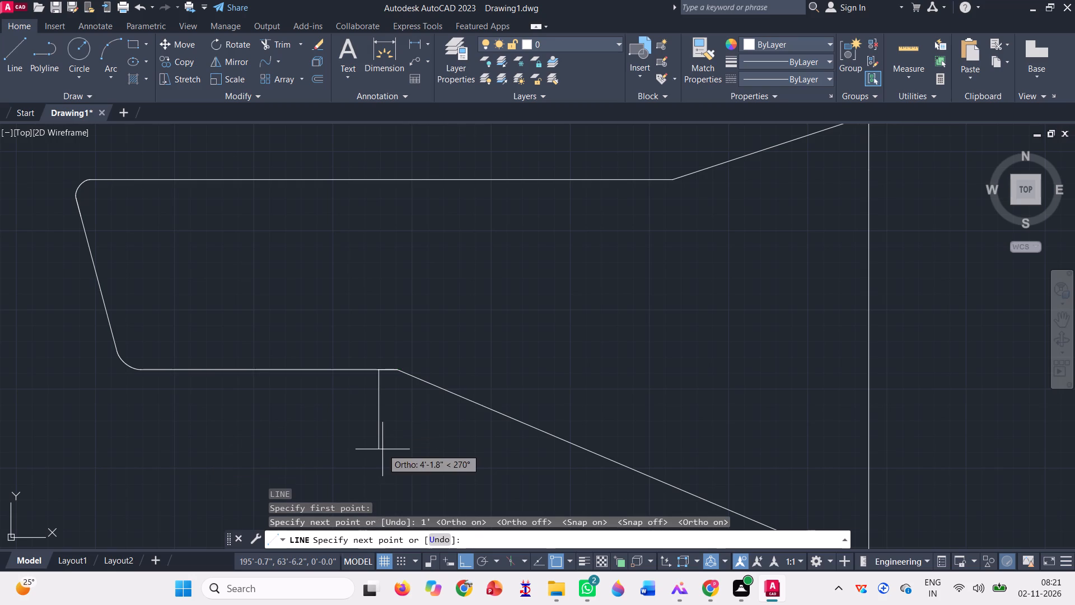
key(Escape)
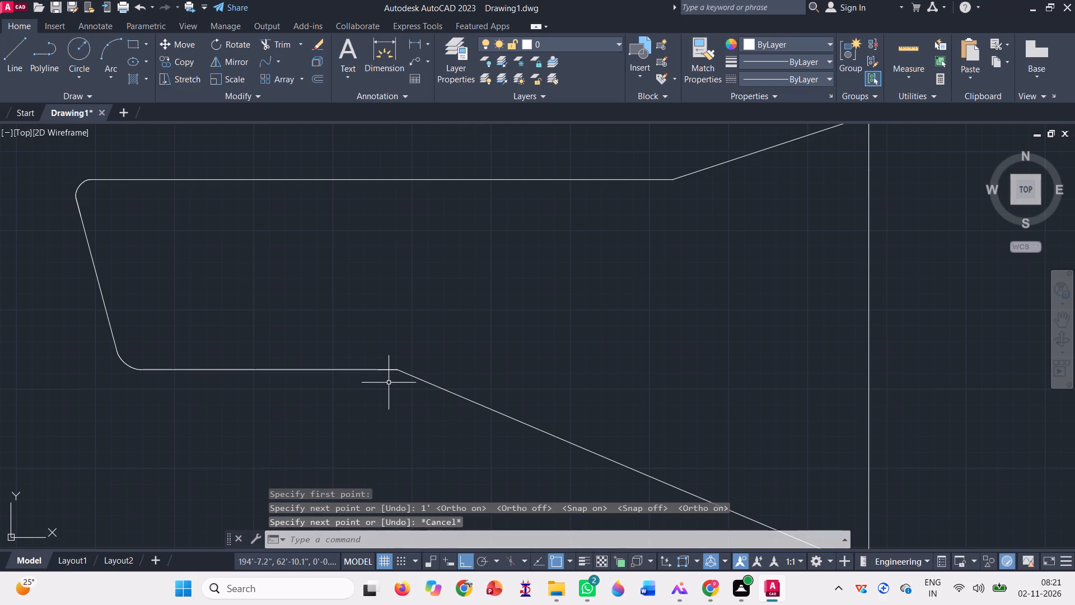
Draw a 1' line from the same corner down the lower sloping edge and join it diagonally to the bottom setback's end.
key(l)
key(Return)
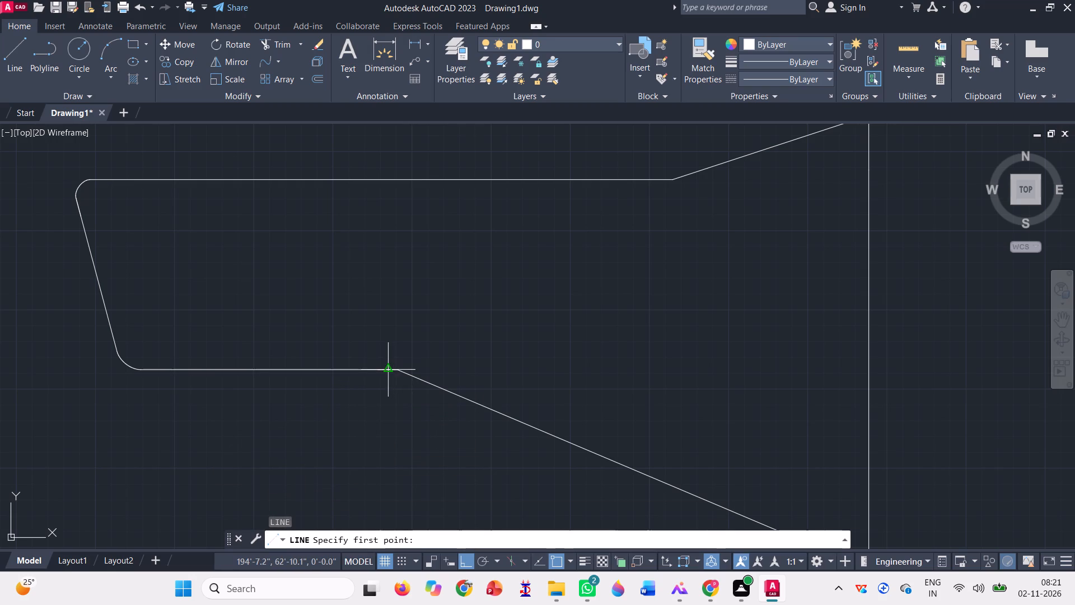
click(400, 367)
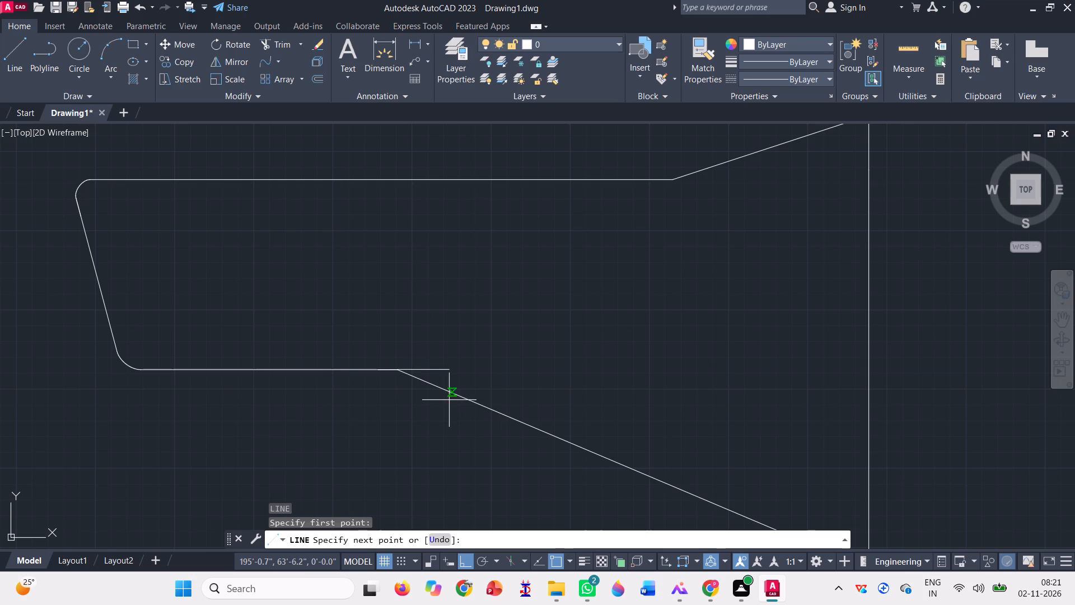
key(F8)
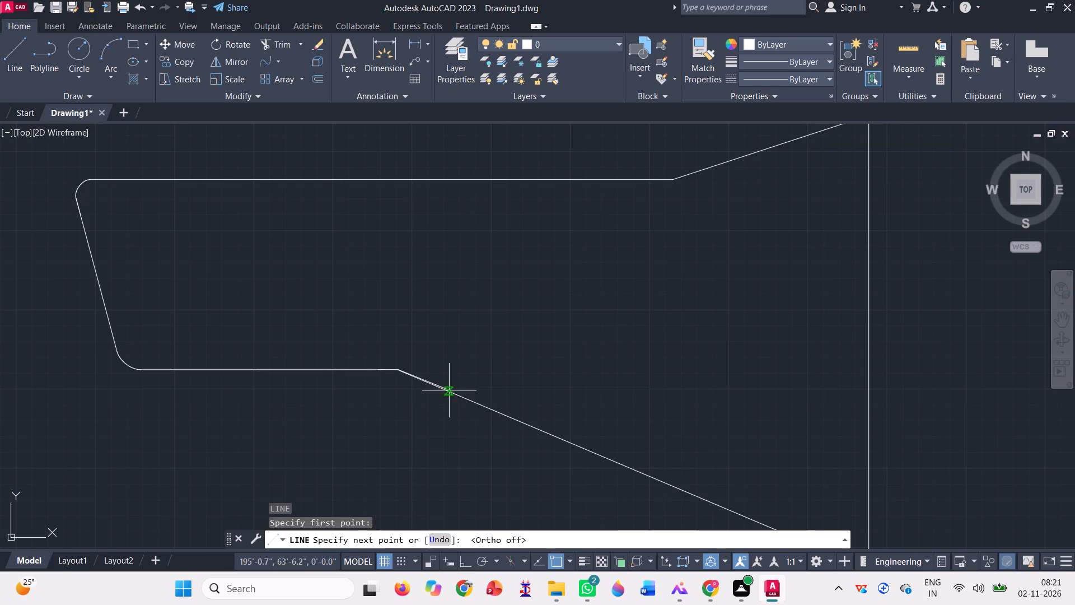
scroll(626, 435, down, 2)
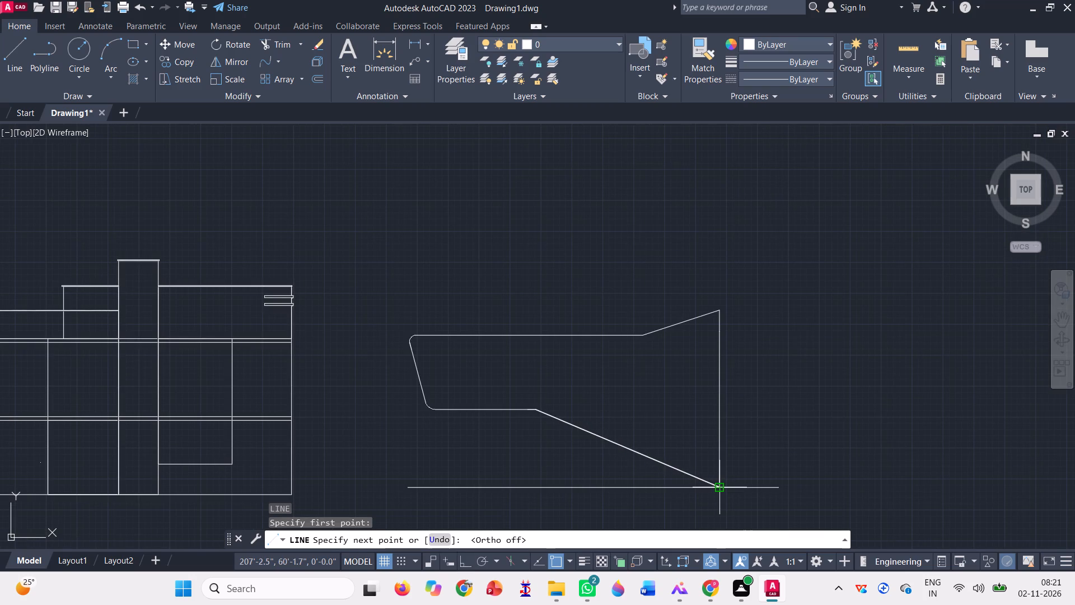
text(1')
key(Return)
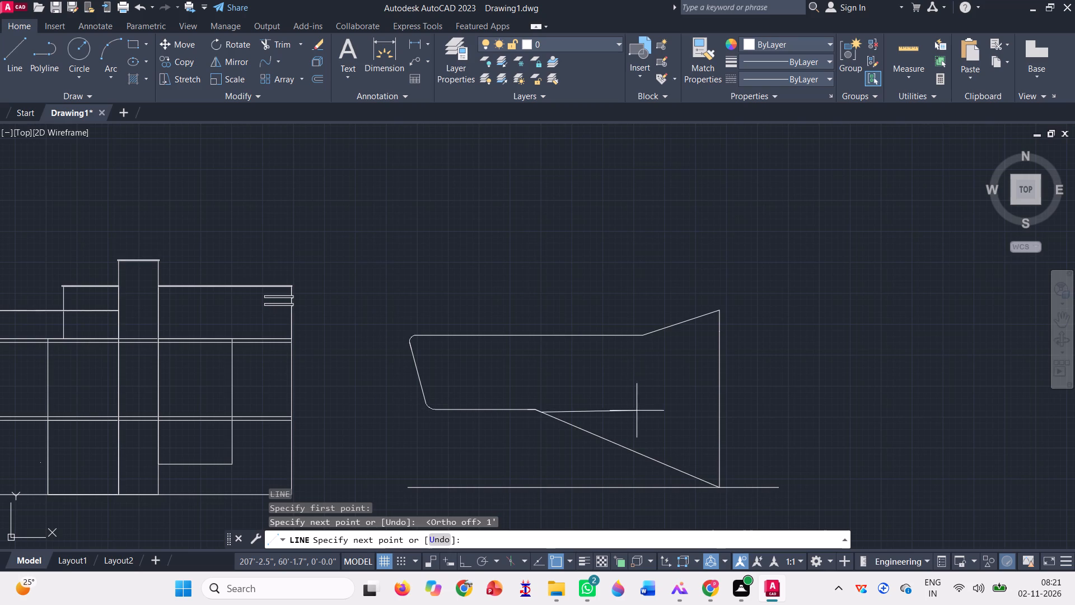
scroll(643, 421, up, 2)
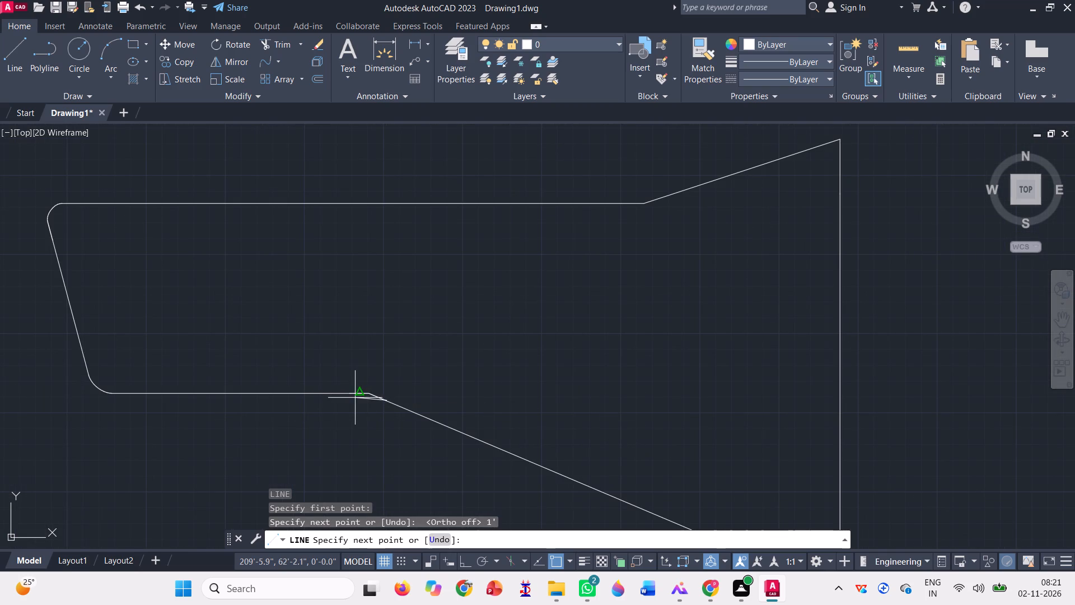
scroll(354, 398, up, 3)
click(333, 384)
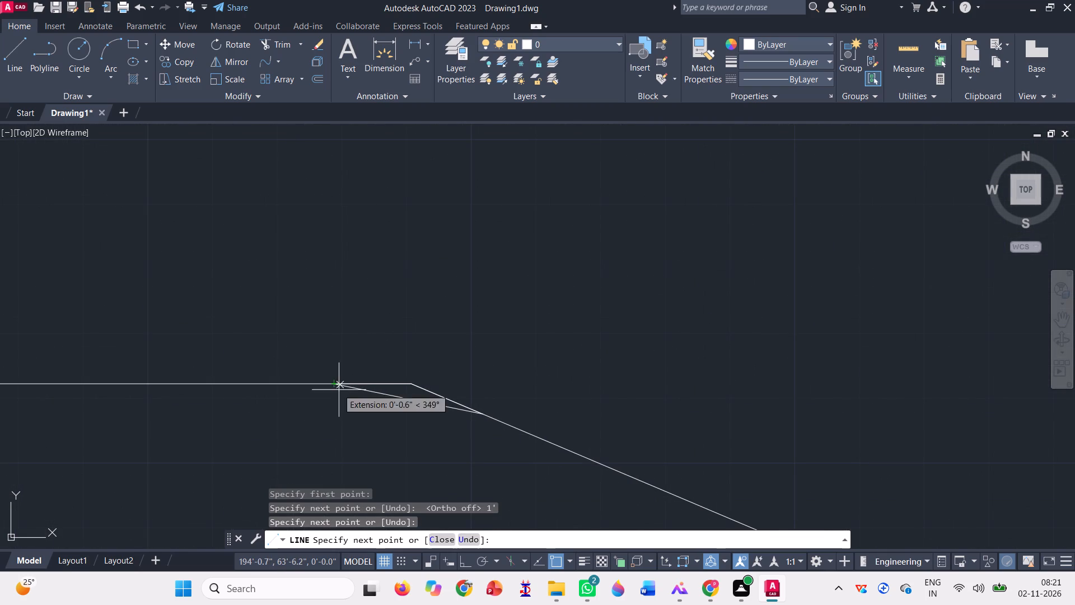
key(space)
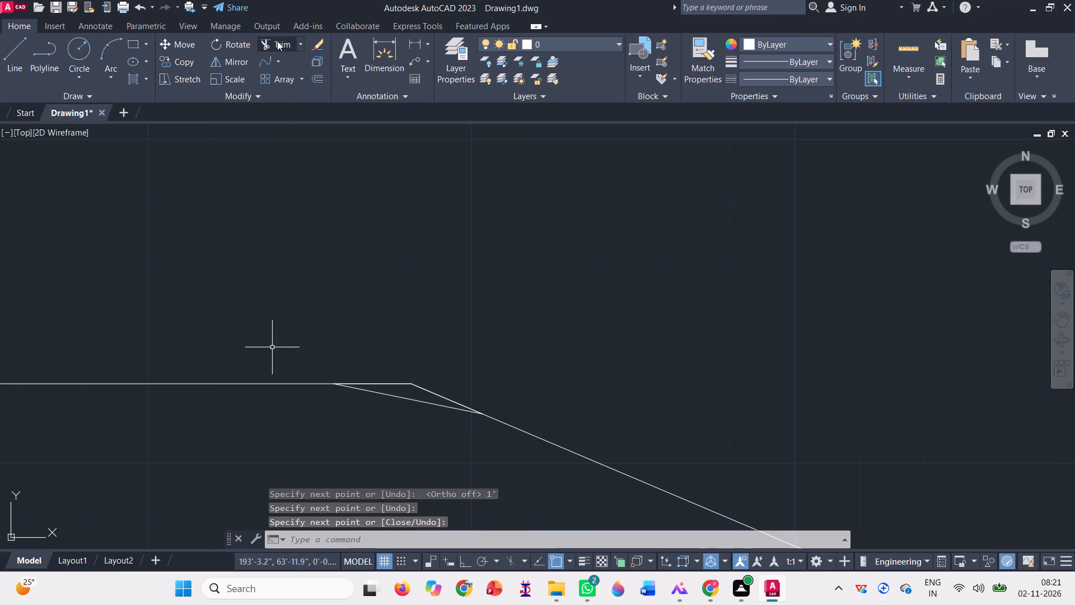
Trim away the corner between the bottom edge and lower sloping edge, plus the diagonal across it, leaving a gap.
click(278, 40)
click(392, 381)
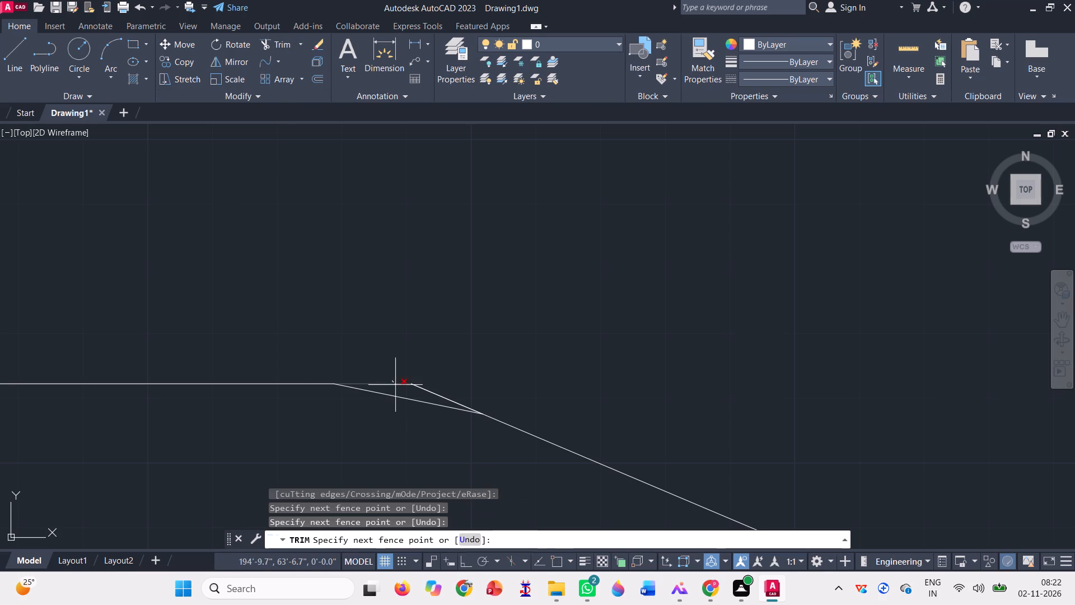
click(437, 390)
click(418, 399)
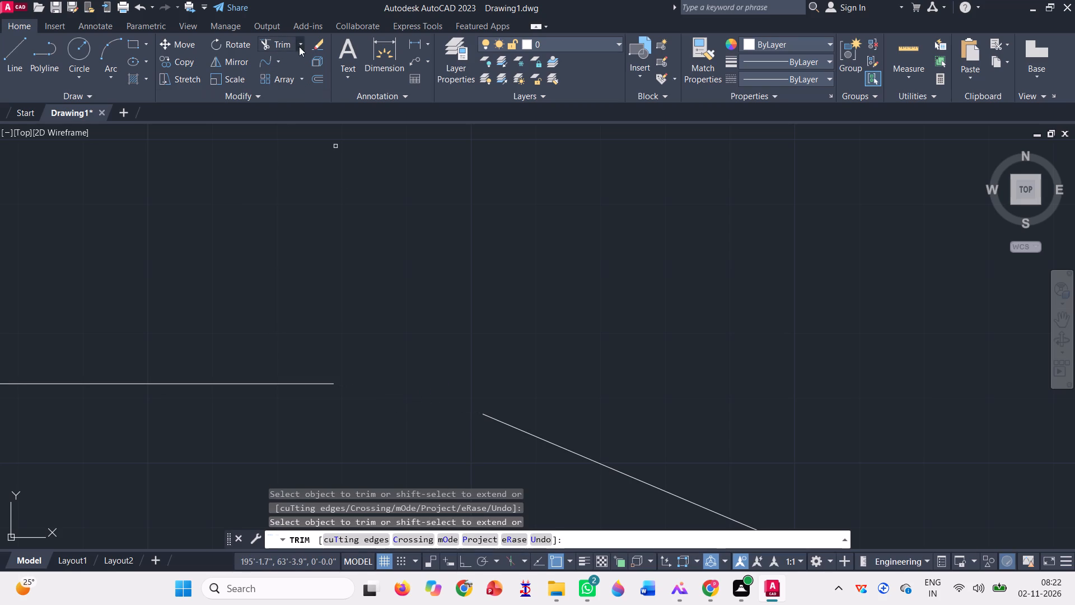
Blend the bottom edge into the lower sloping edge with a curve across the gap.
click(264, 59)
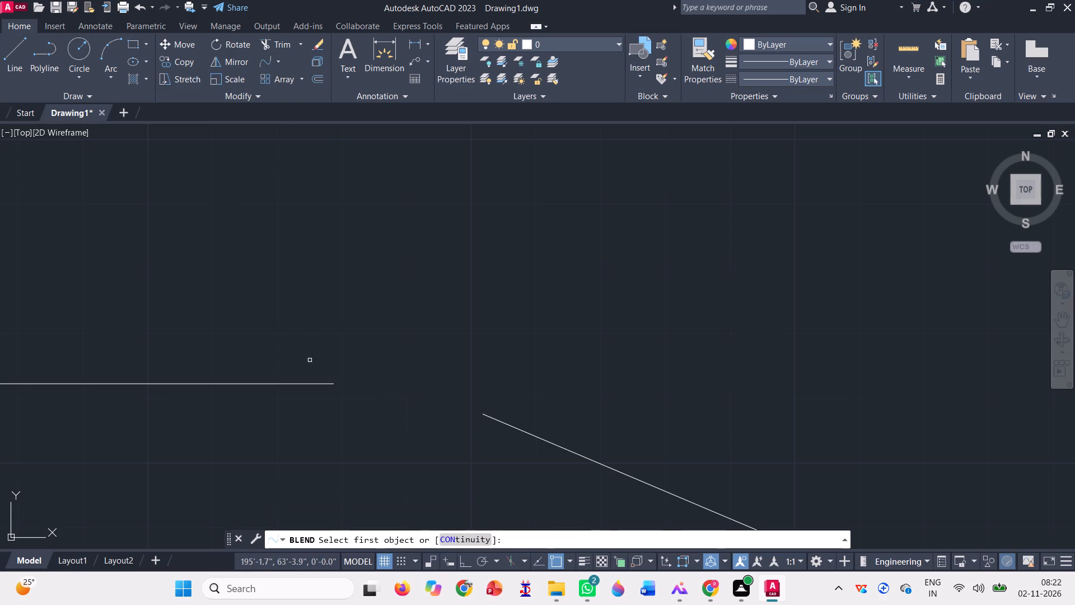
click(324, 384)
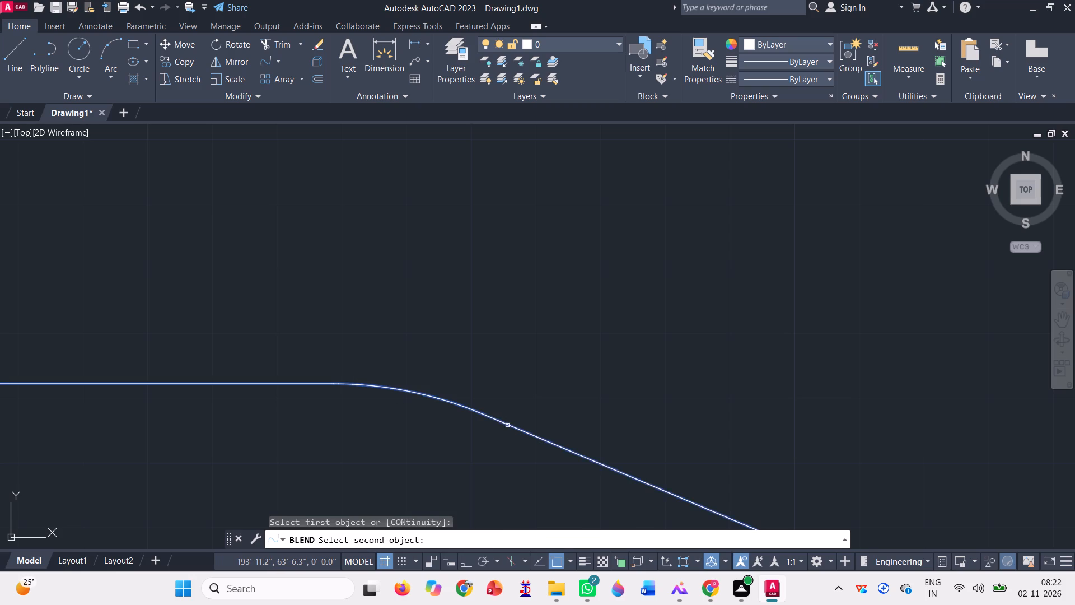
click(507, 424)
Draw a 1' line from the top edge's east end up along the upper sloping edge.
scroll(289, 365, down, 4)
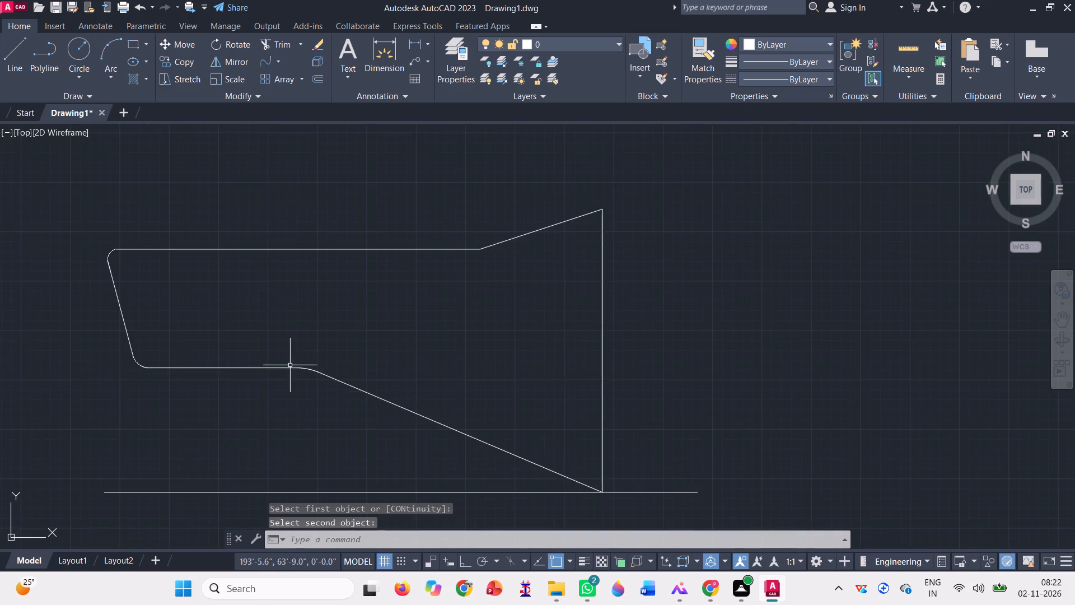
scroll(320, 327, down, 1)
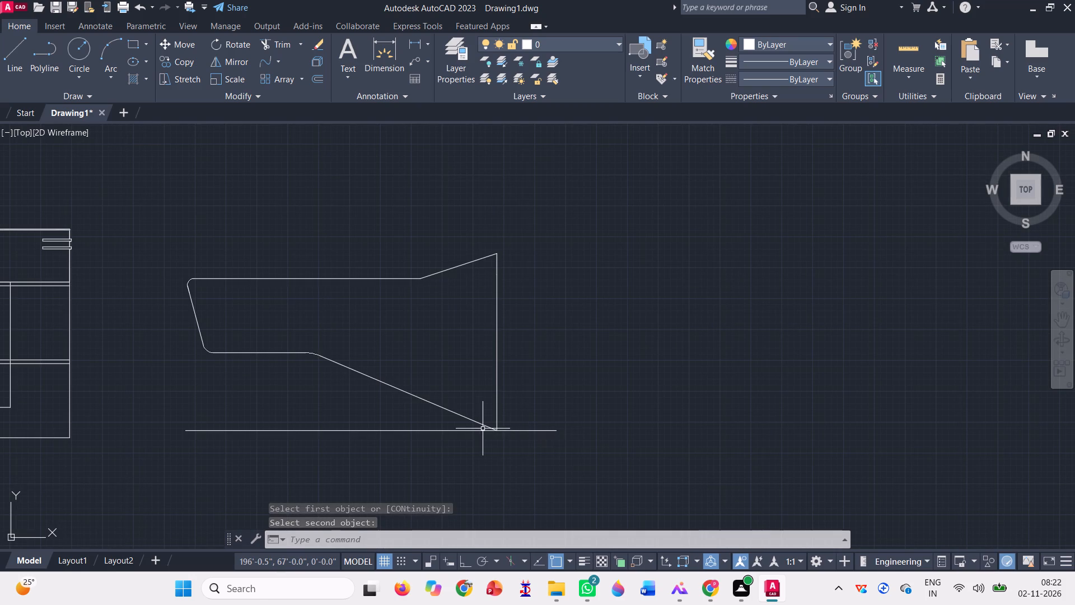
key(l)
key(Return)
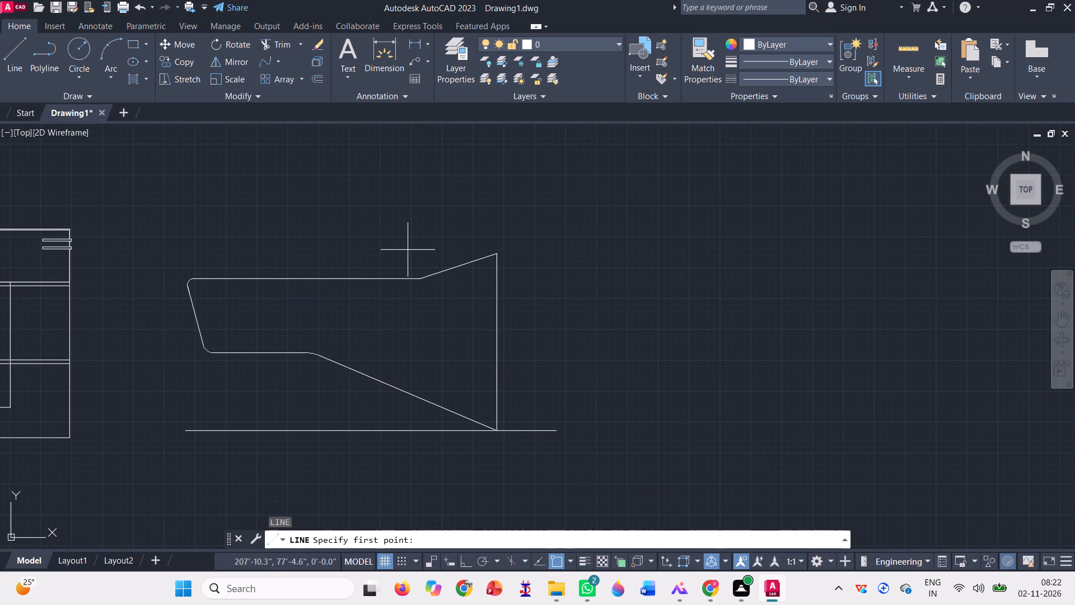
scroll(410, 261, up, 2)
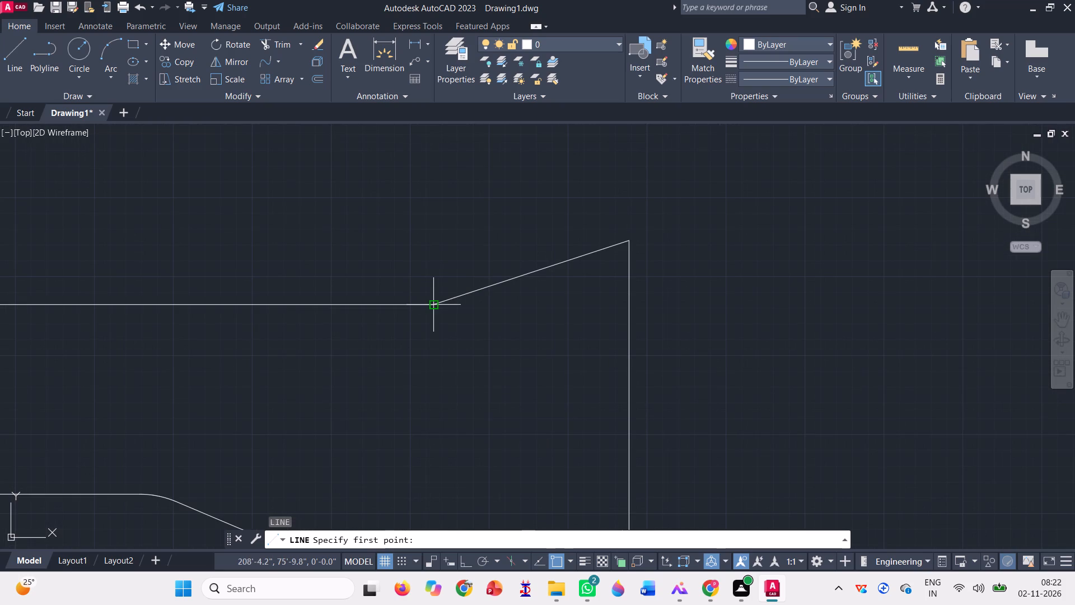
click(437, 306)
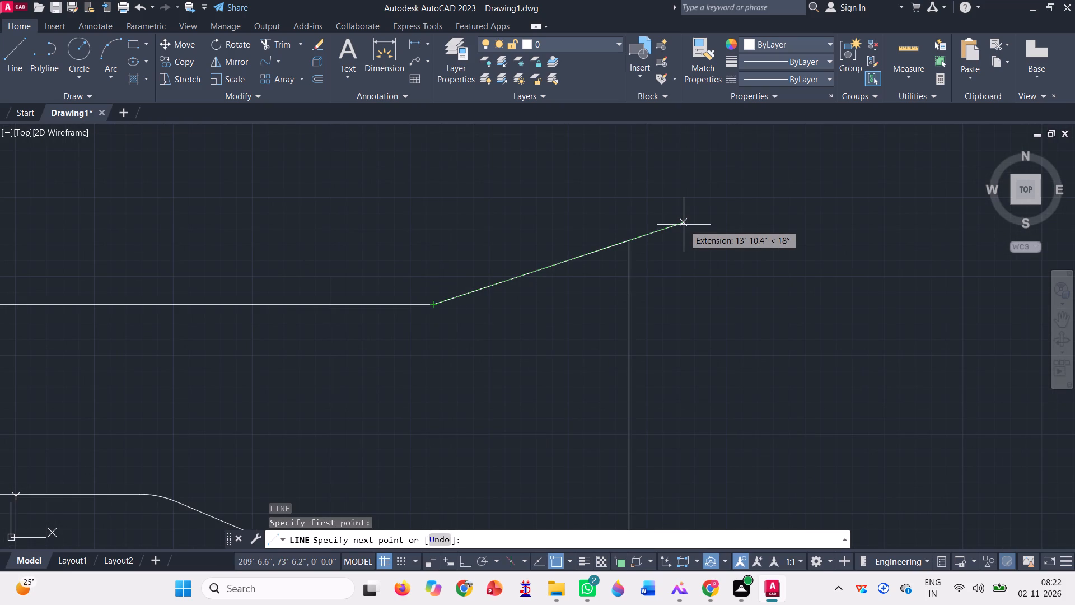
text(1')
key(Return)
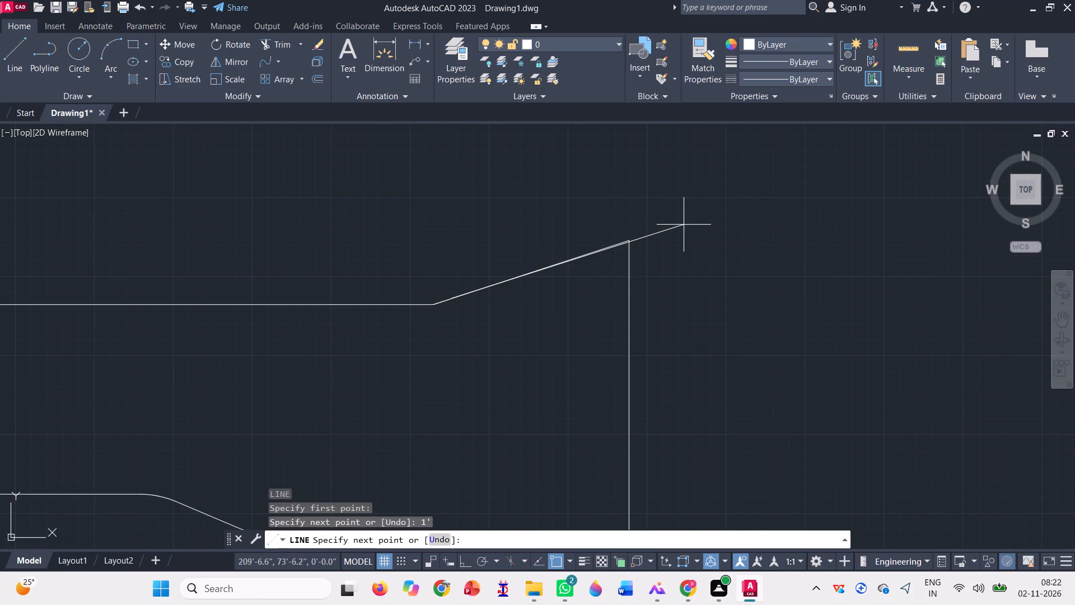
key(space)
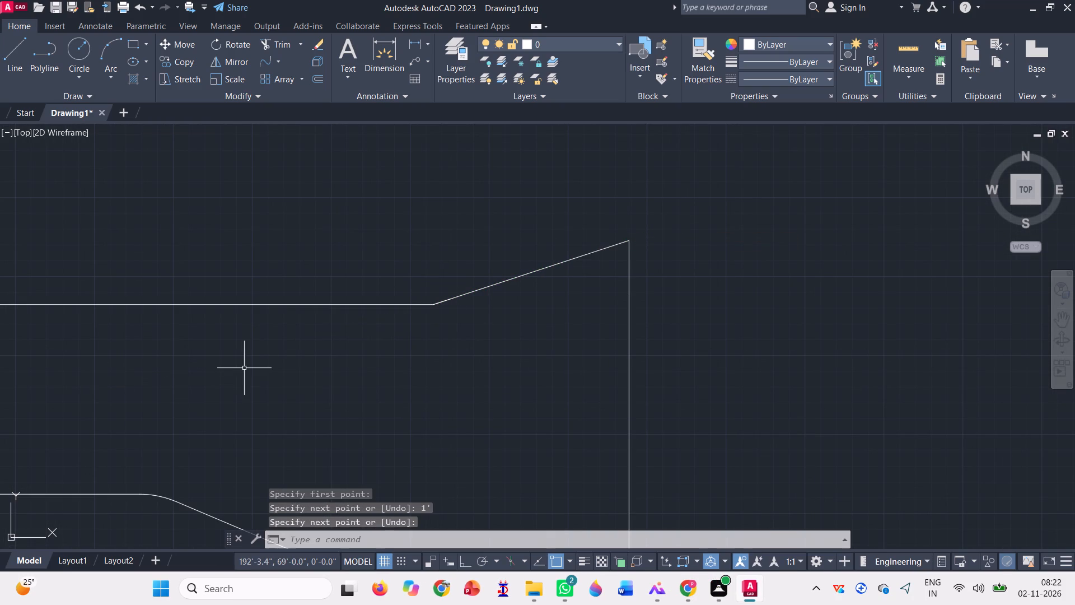
Draw a 1' line west along the top edge from its east corner and join it diagonally to the upper sloping setback's end.
scroll(393, 294, up, 2)
scroll(392, 292, down, 1)
key(l)
key(Return)
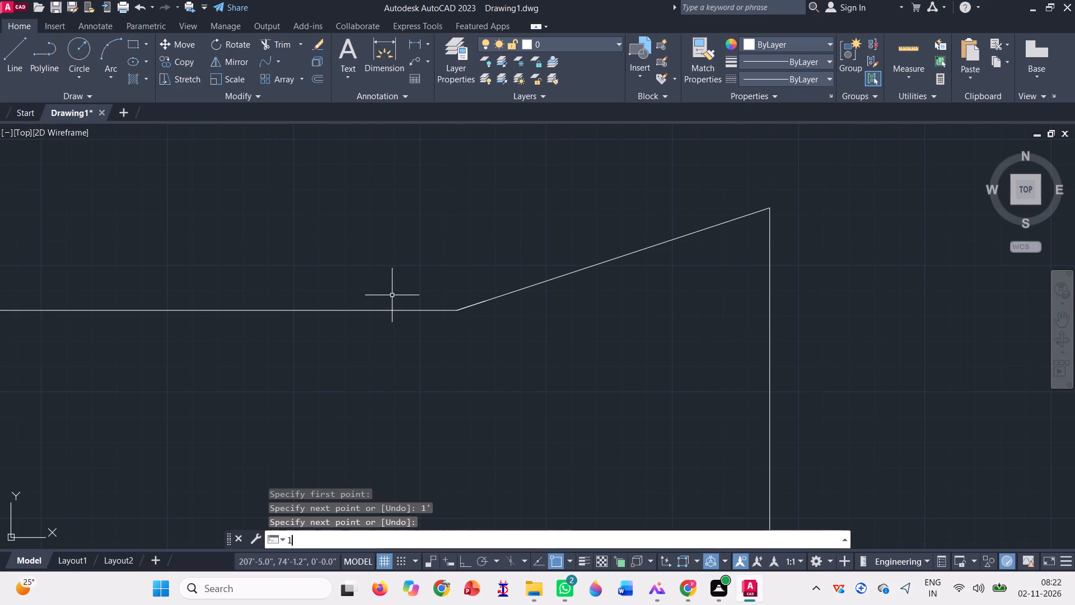
click(455, 309)
key(F8)
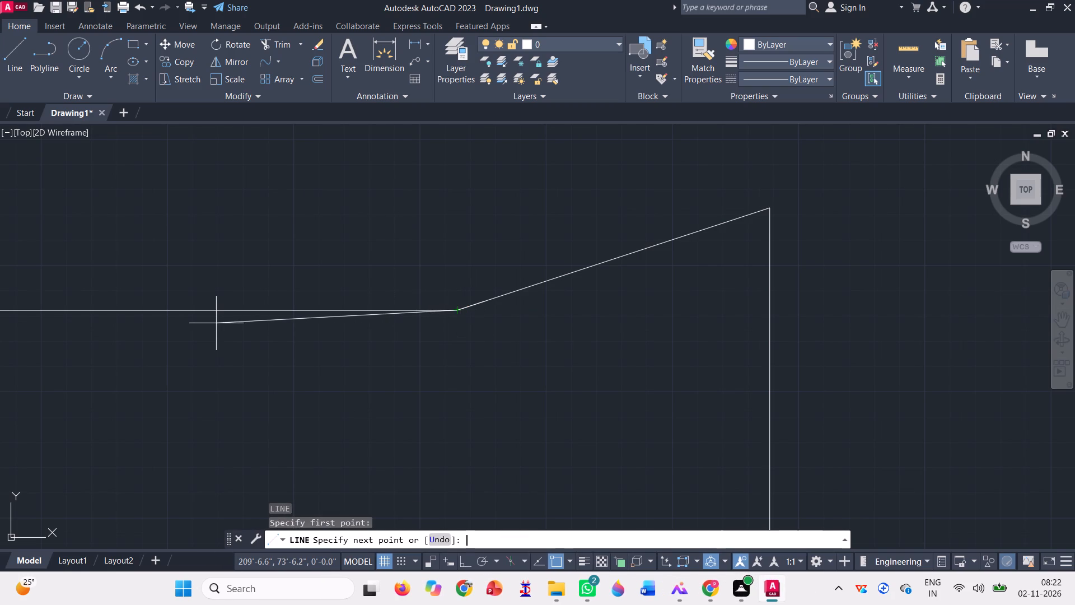
text(1')
key(Return)
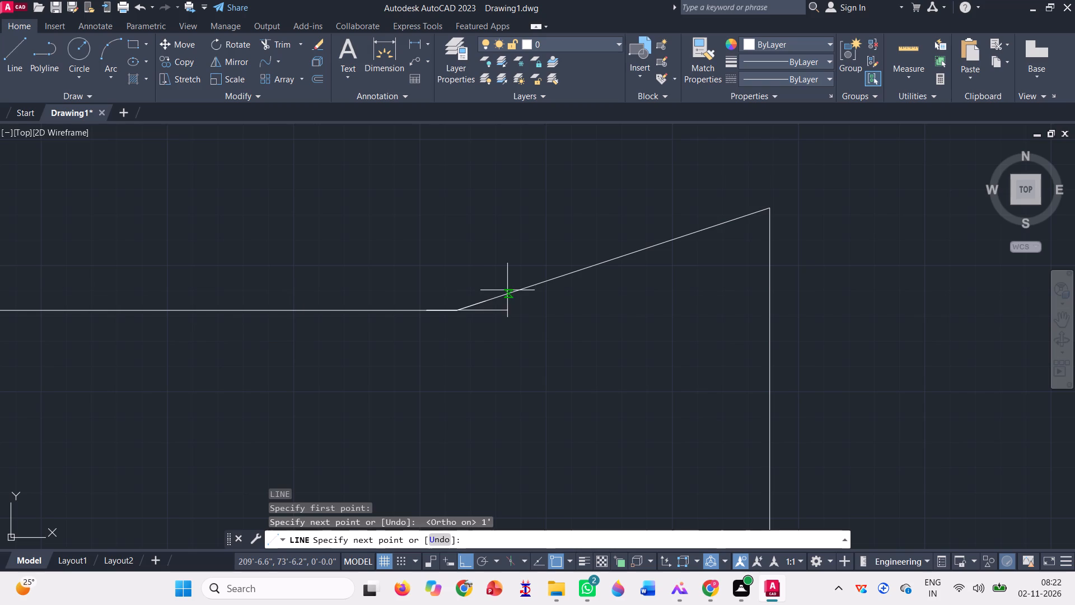
scroll(469, 309, up, 2)
key(F8)
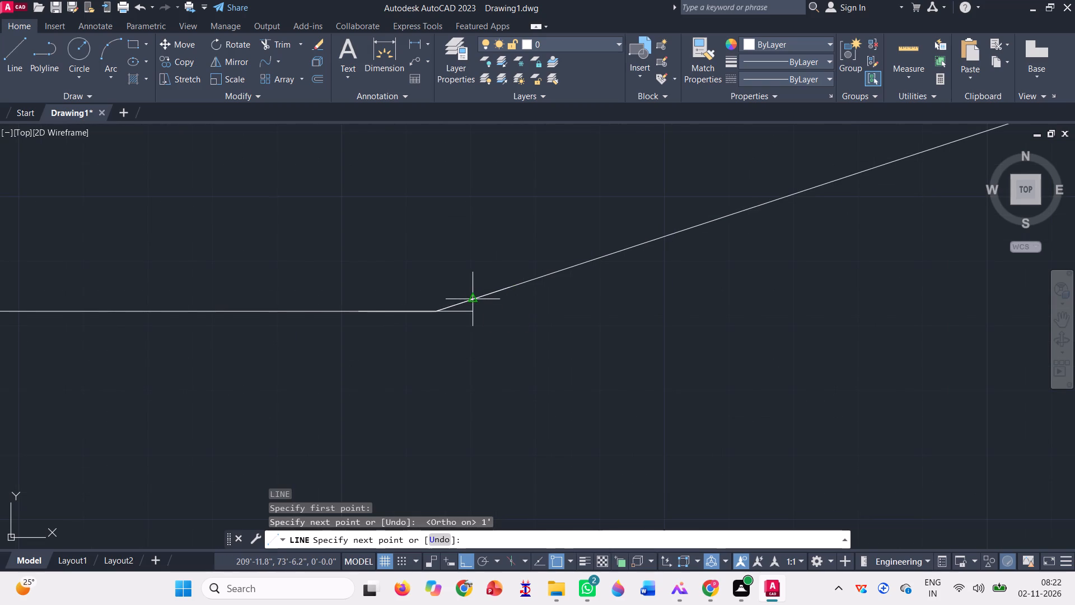
scroll(483, 296, up, 1)
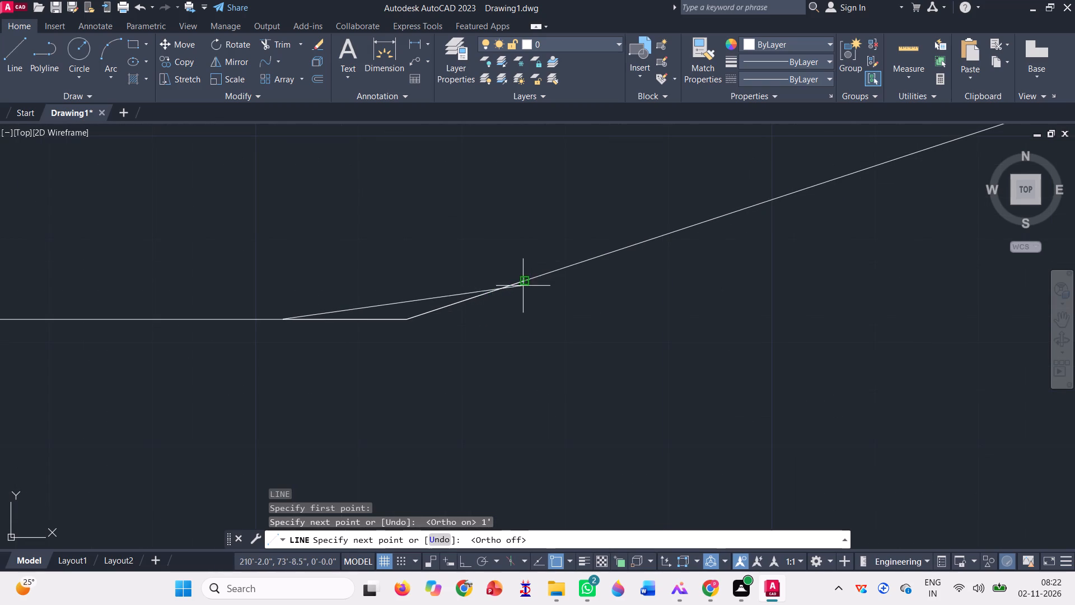
click(524, 279)
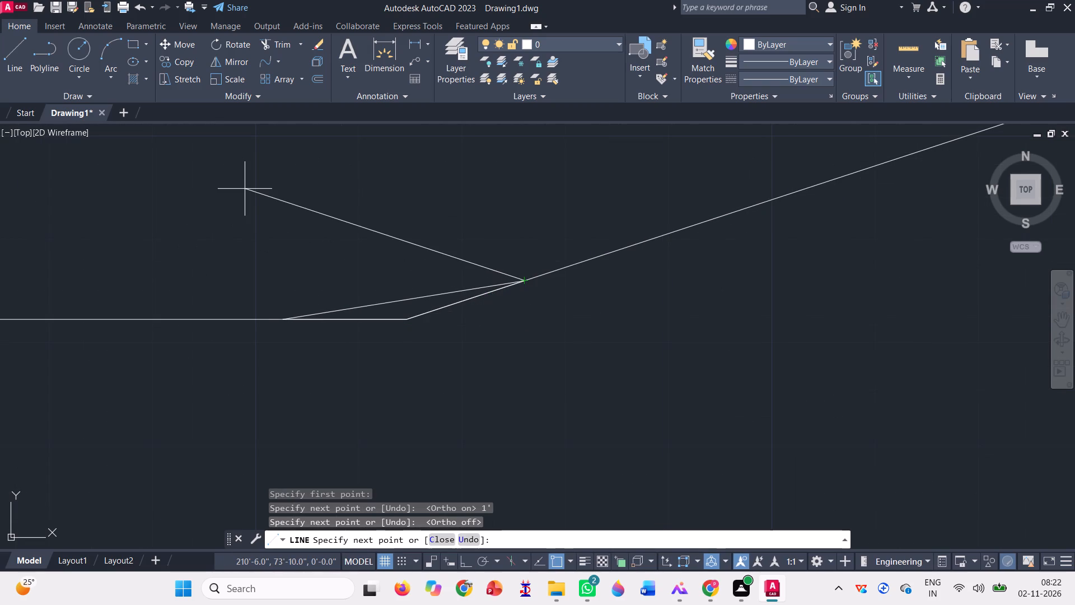
key(space)
Trim away the corner between the top edge and upper sloping edge, plus the diagonal across it, leaving a gap.
click(268, 36)
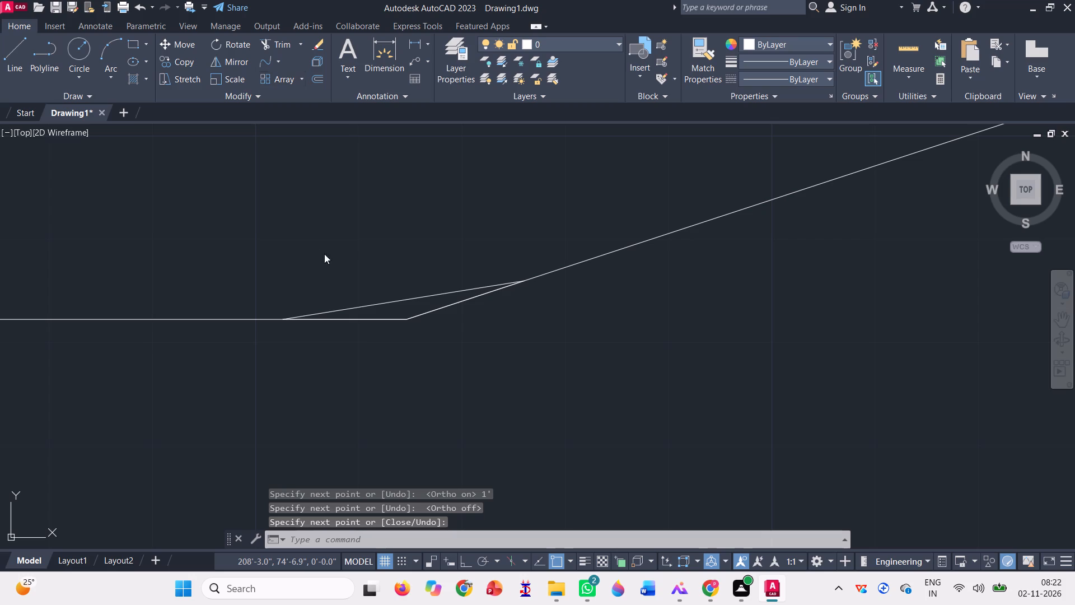
click(277, 39)
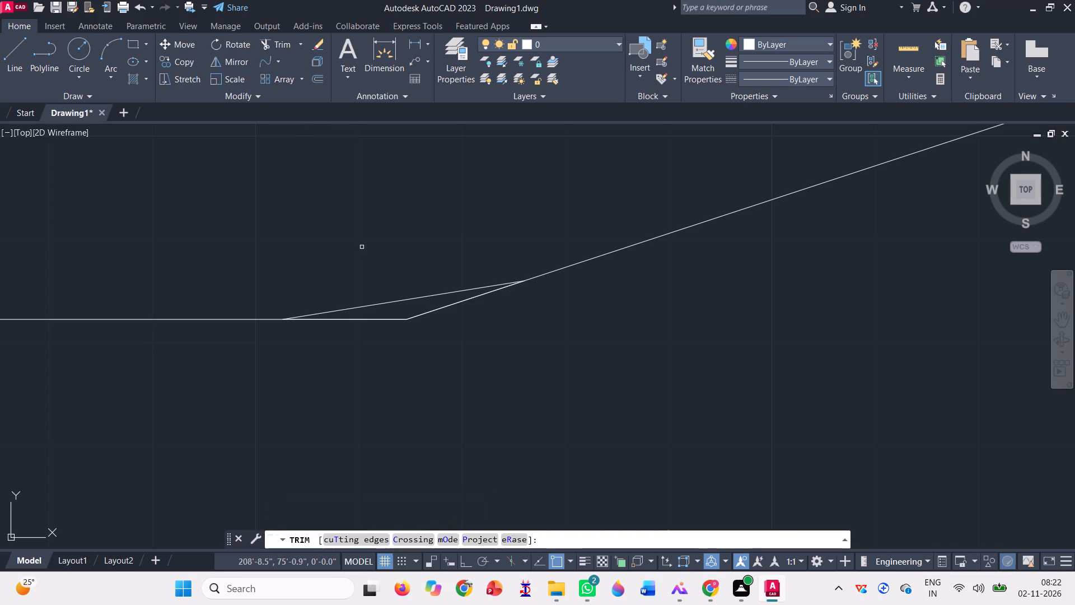
click(364, 250)
click(413, 366)
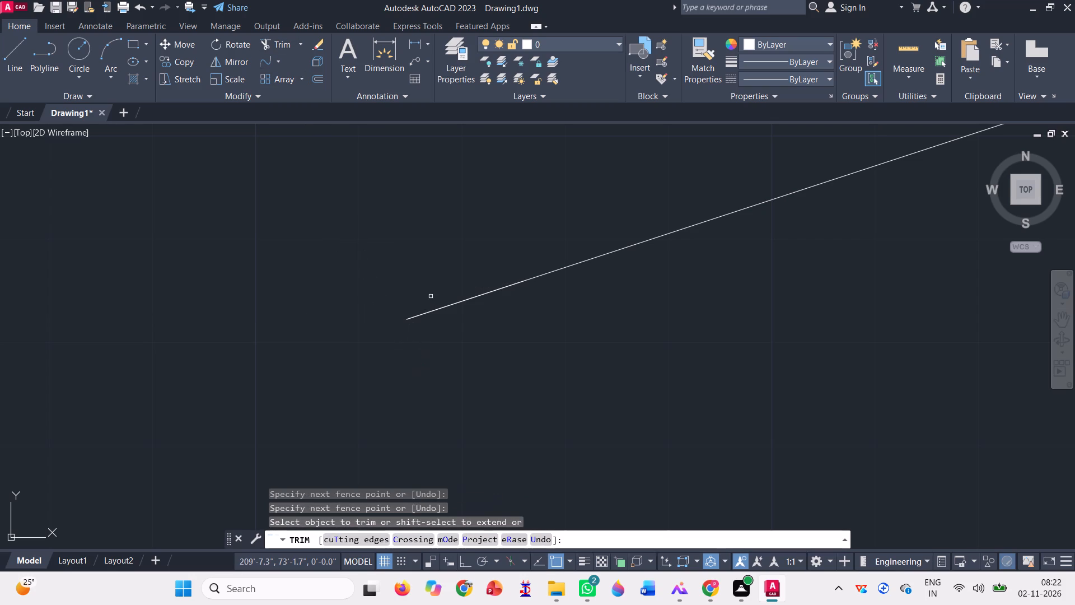
scroll(465, 331, down, 2)
key(ctrl+z)
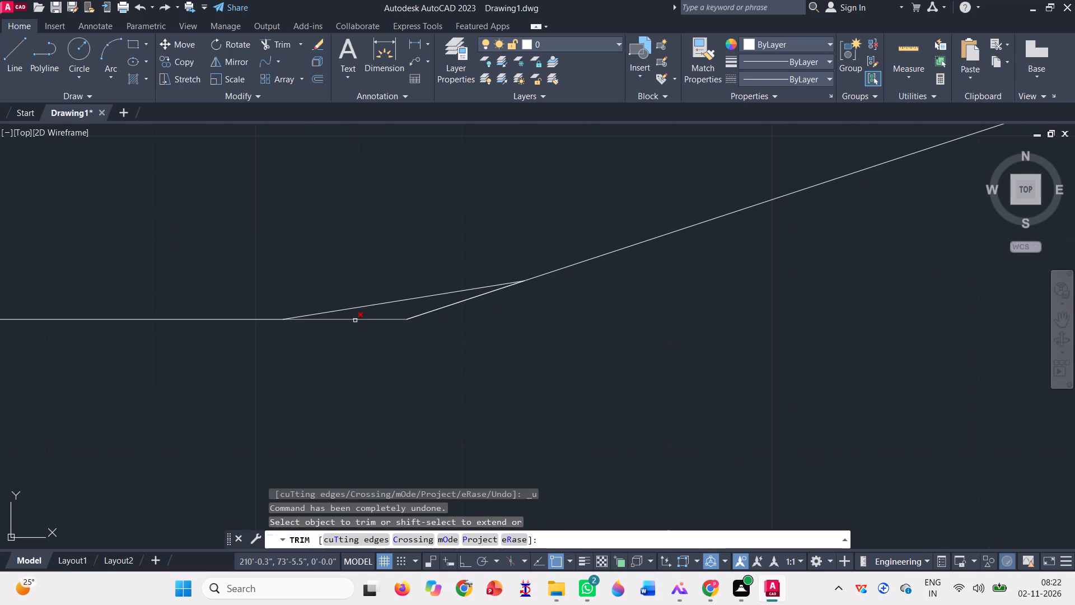
click(331, 336)
click(432, 314)
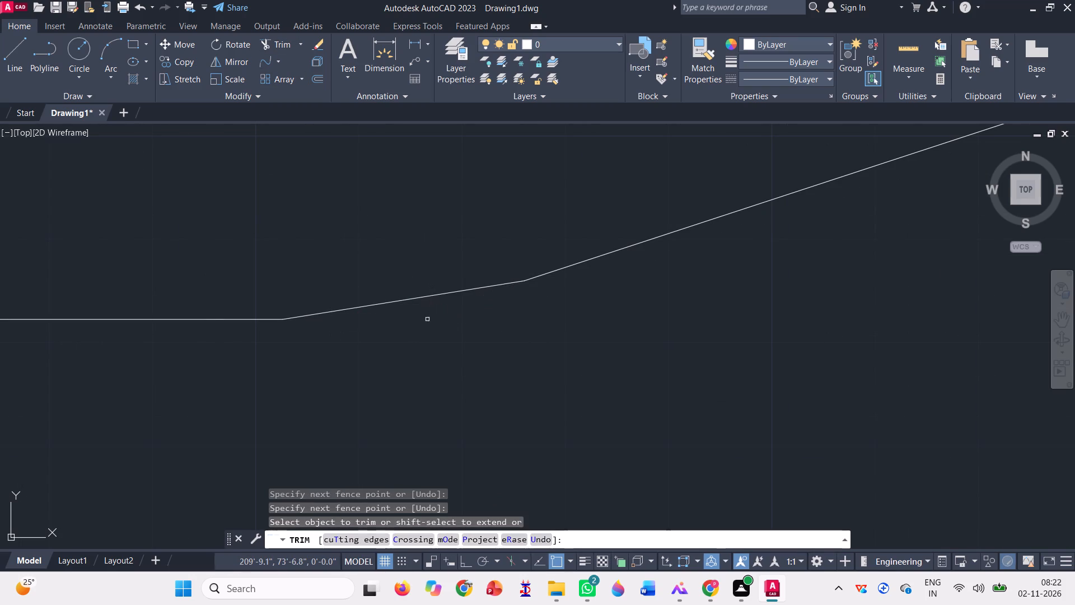
click(370, 278)
click(396, 341)
key(Escape)
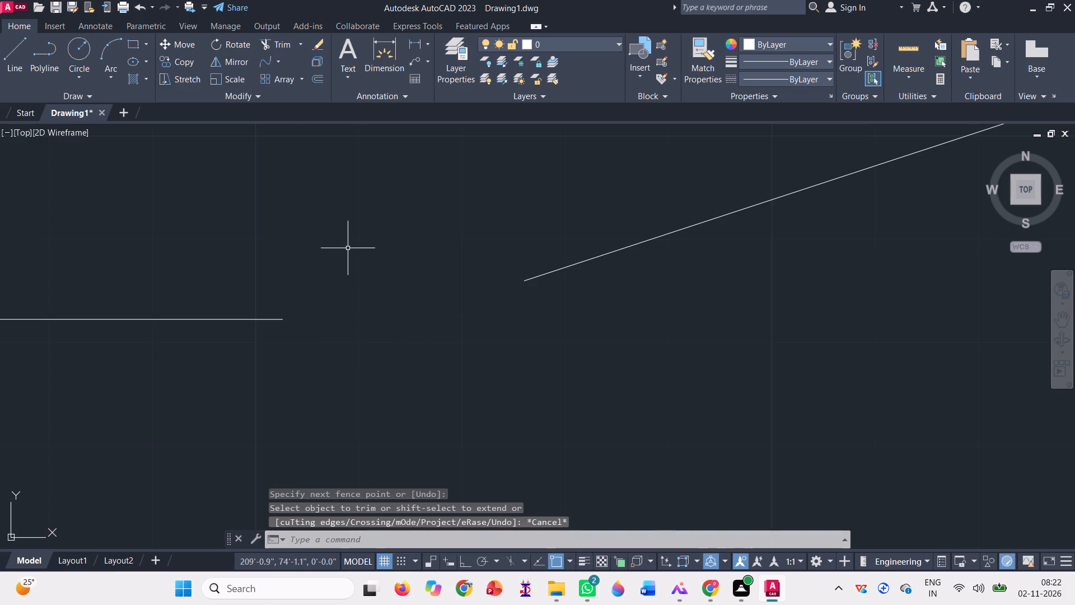
Blend the top edge into the upper sloping edge with a curve across the gap.
click(265, 63)
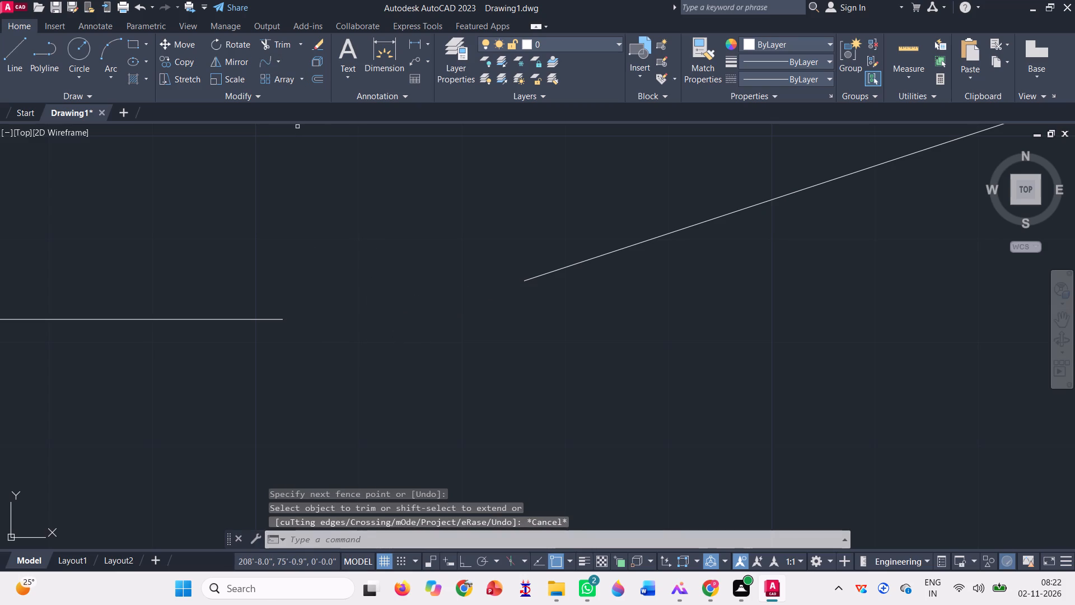
click(232, 323)
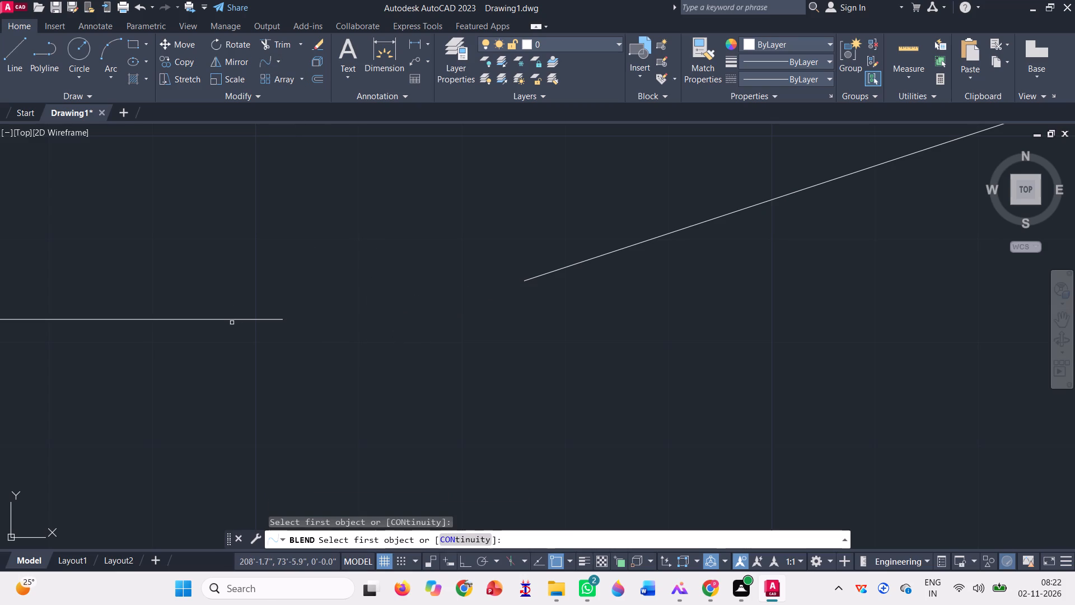
click(222, 319)
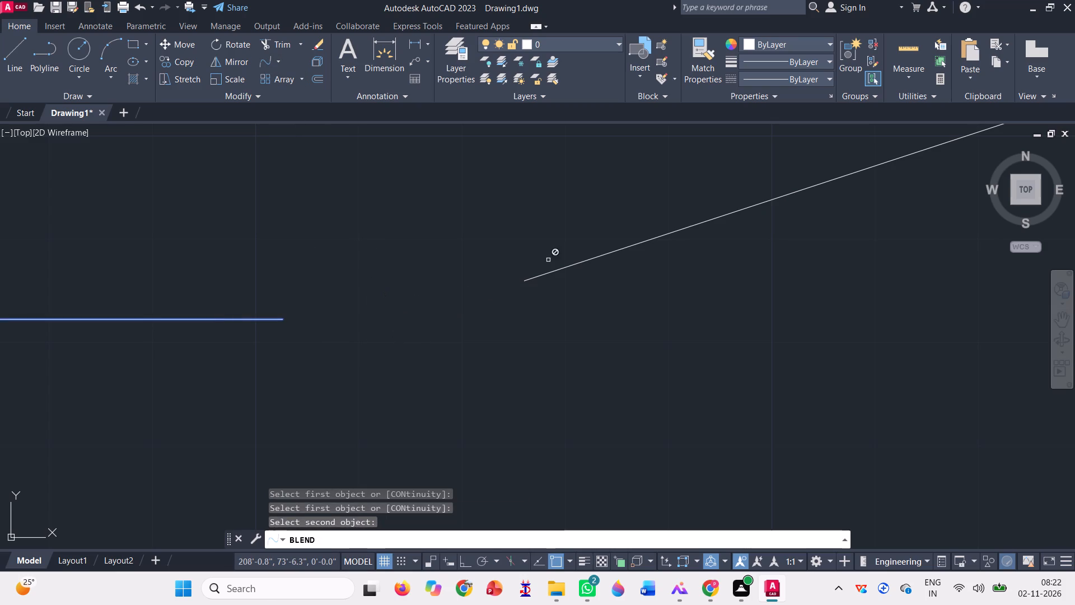
click(559, 267)
Draw a 1' line down the vertical east edge from its top corner with the upper sloping edge.
scroll(349, 304, down, 4)
scroll(420, 265, down, 2)
scroll(461, 257, up, 3)
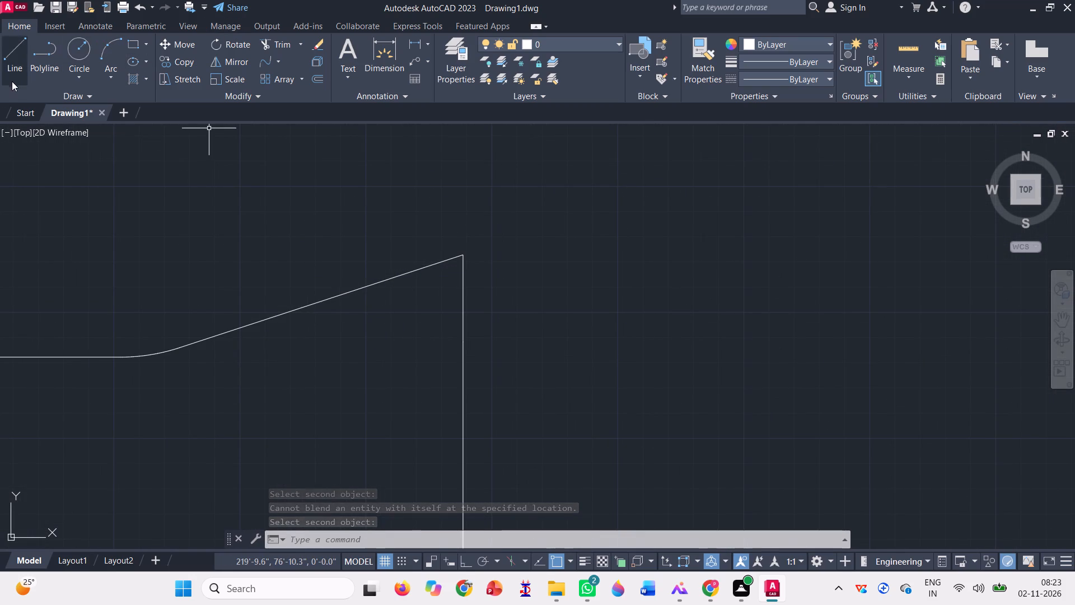
click(16, 56)
scroll(448, 290, up, 1)
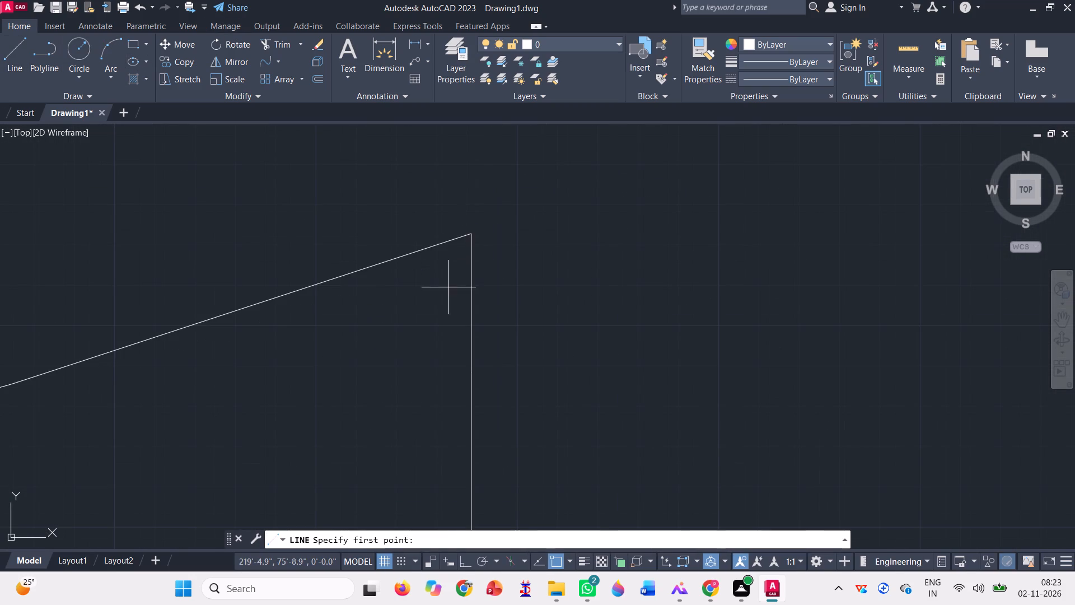
click(472, 231)
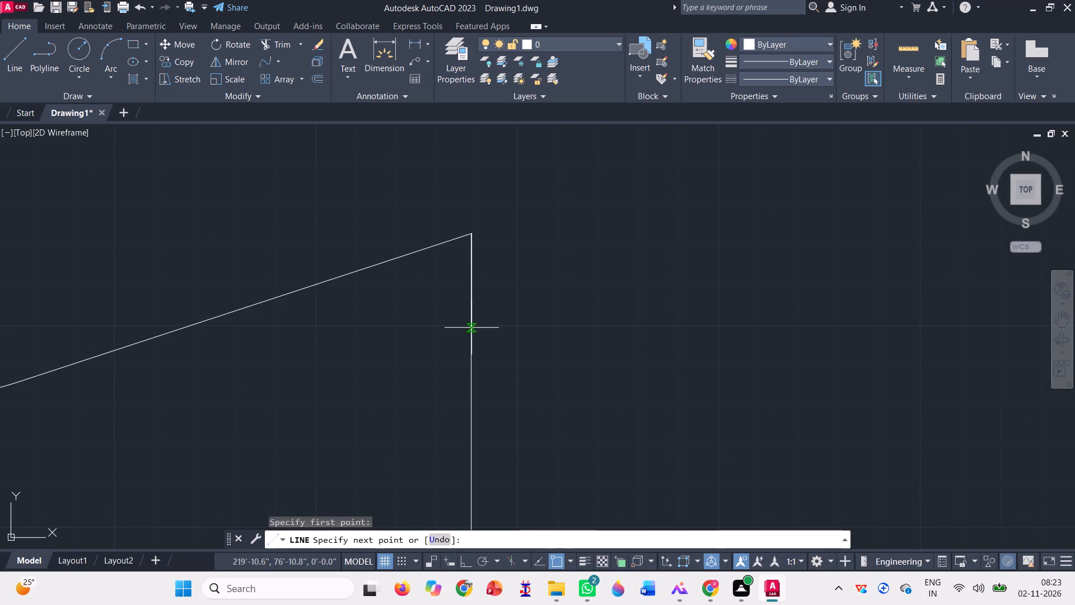
text(1')
key(Return)
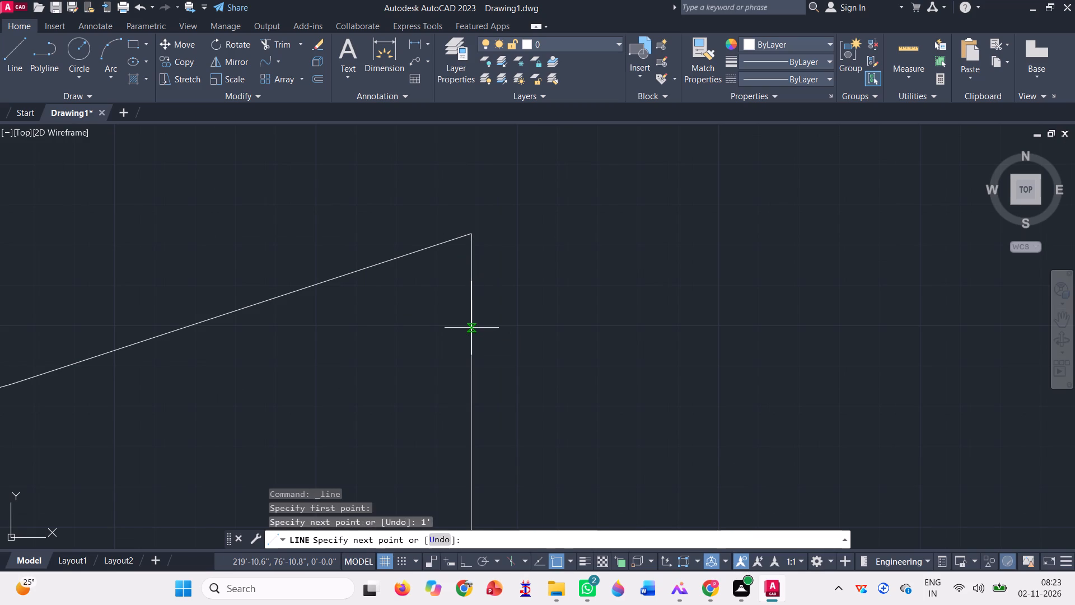
key(v)
key(l)
key(BackSpace)
key(BackSpace)
key(BackSpace)
key(b)
key(BackSpace)
key(space)
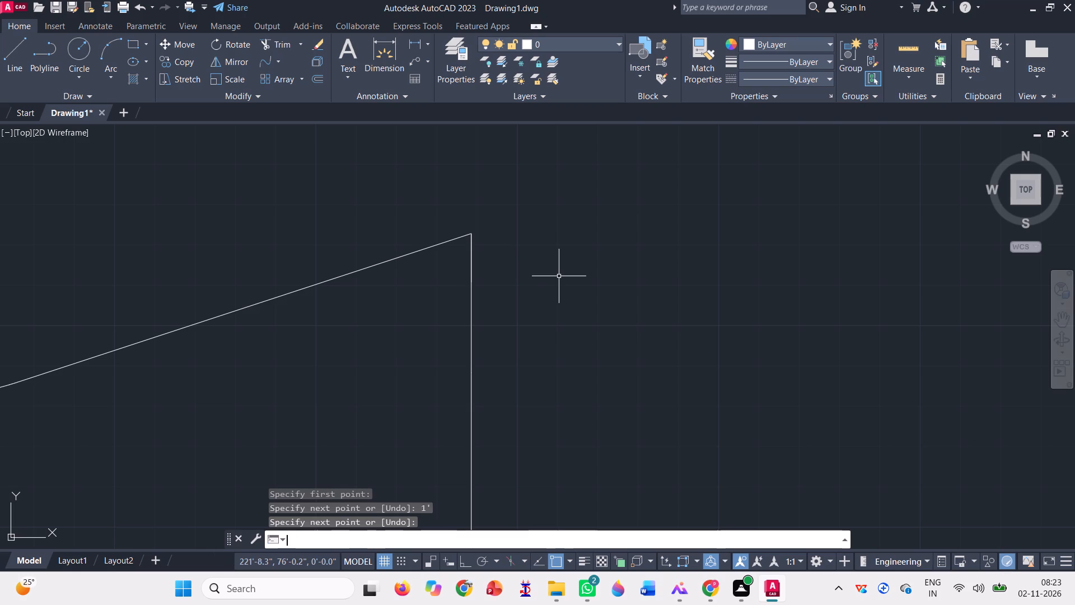
Draw a 1' line from the same corner down the upper sloping edge and join it diagonally to the vertical setback's end.
key(l)
key(Return)
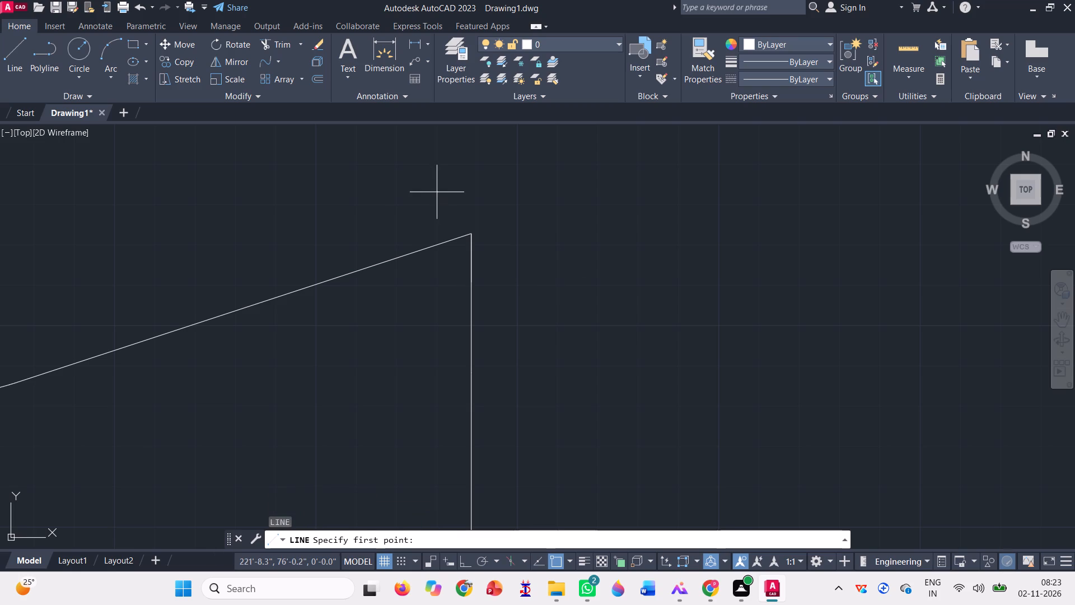
click(469, 232)
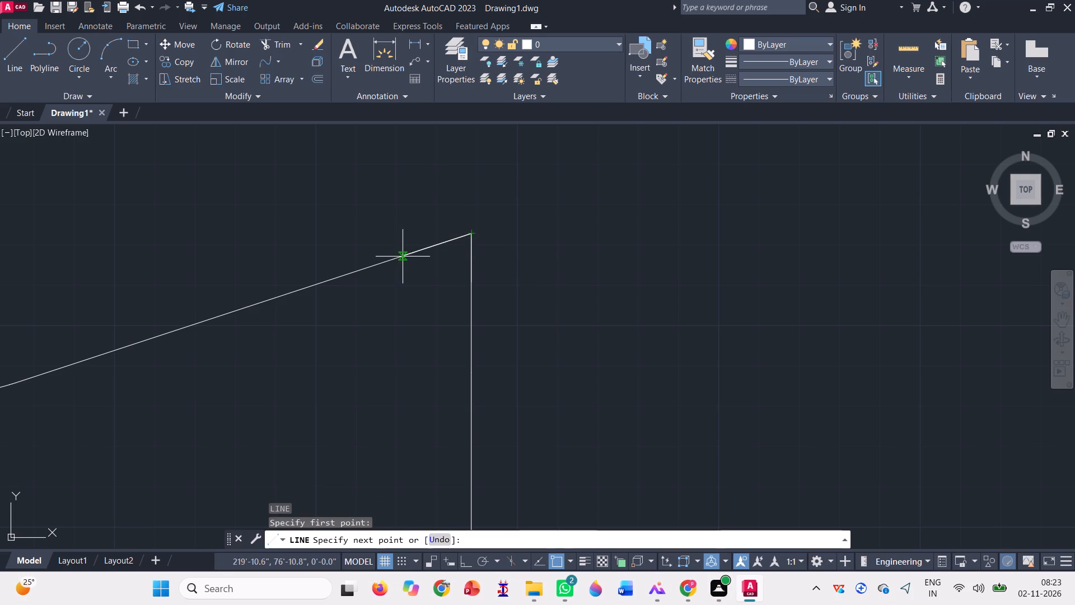
scroll(487, 182, down, 2)
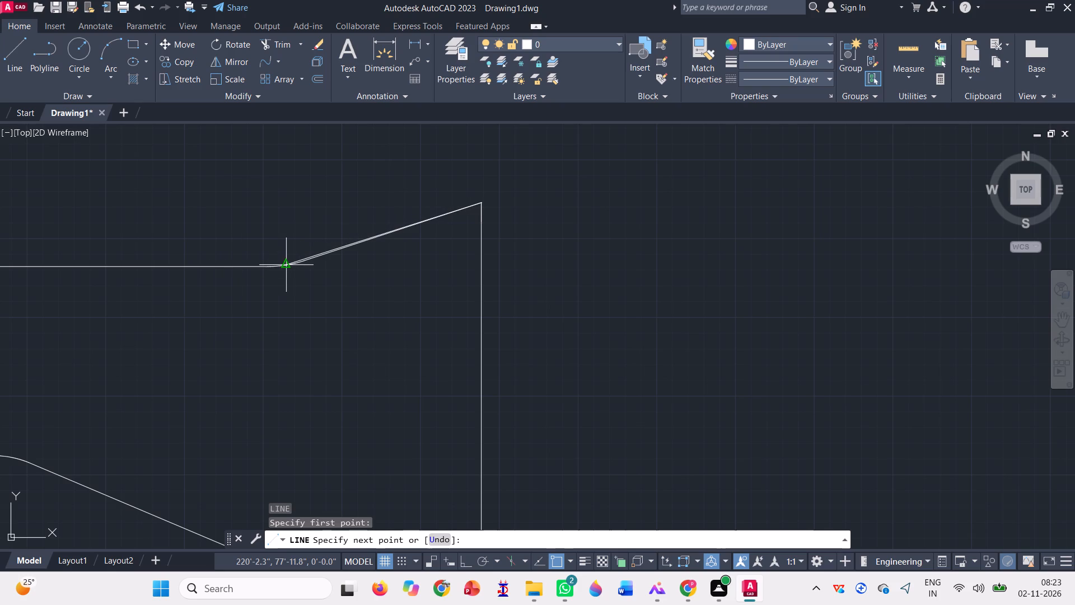
scroll(285, 262, up, 1)
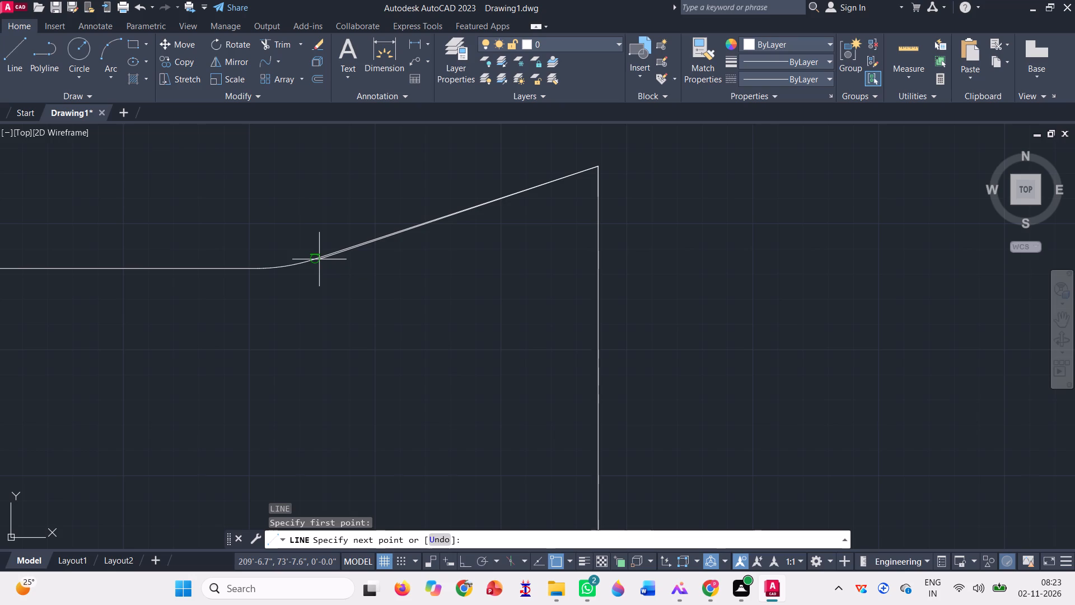
scroll(513, 160, up, 3)
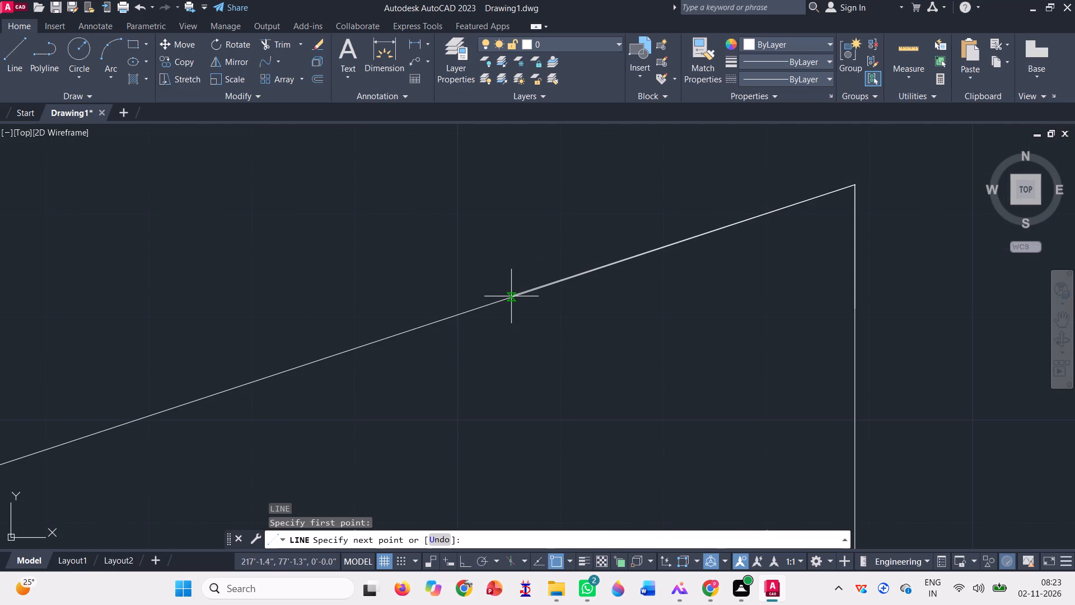
text(1')
key(Return)
scroll(518, 308, down, 1)
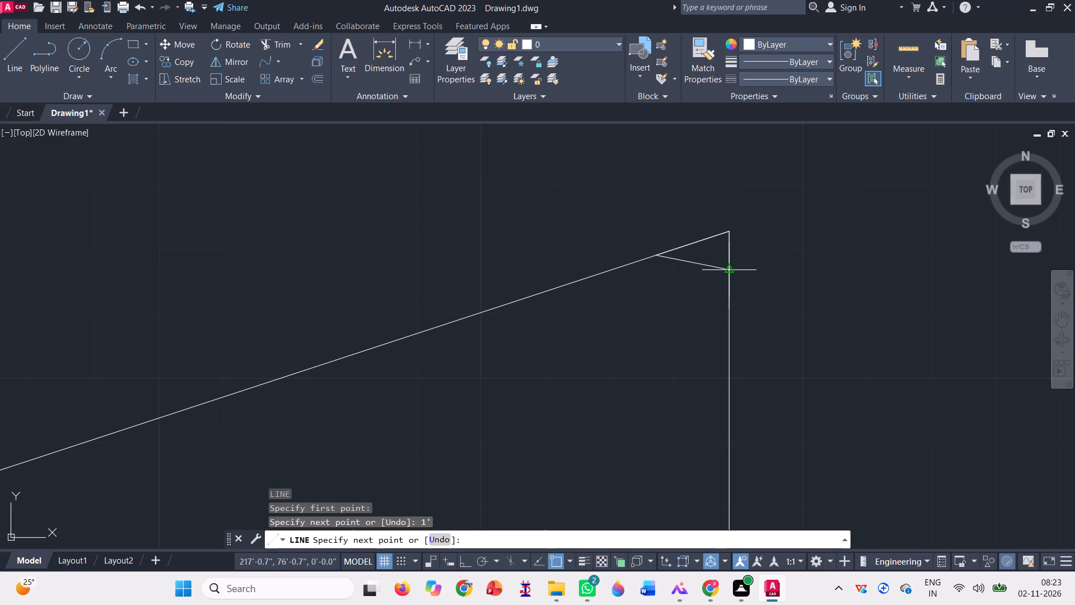
click(730, 309)
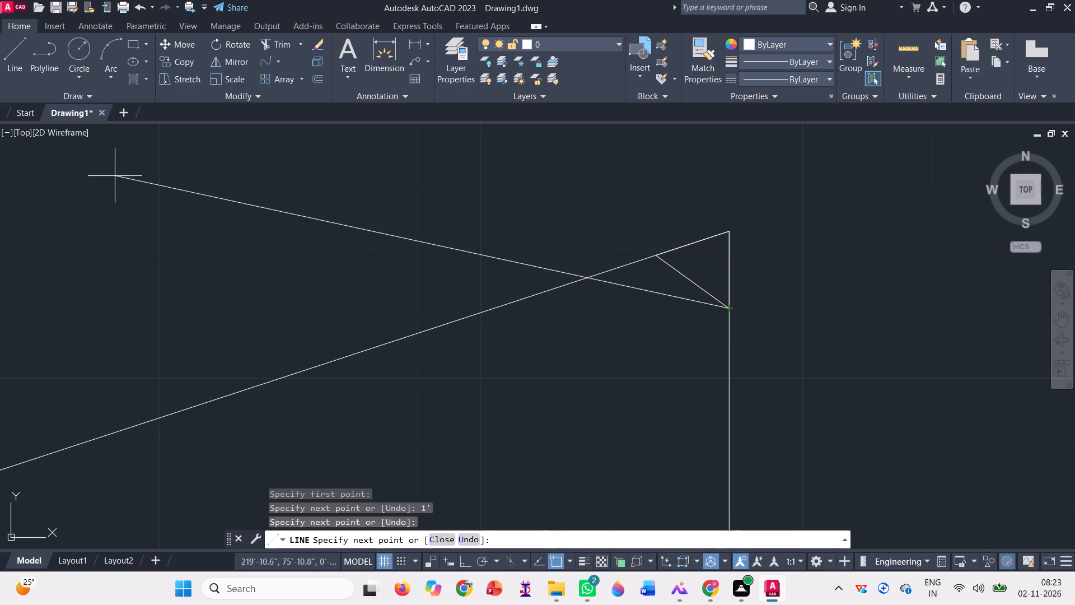
key(space)
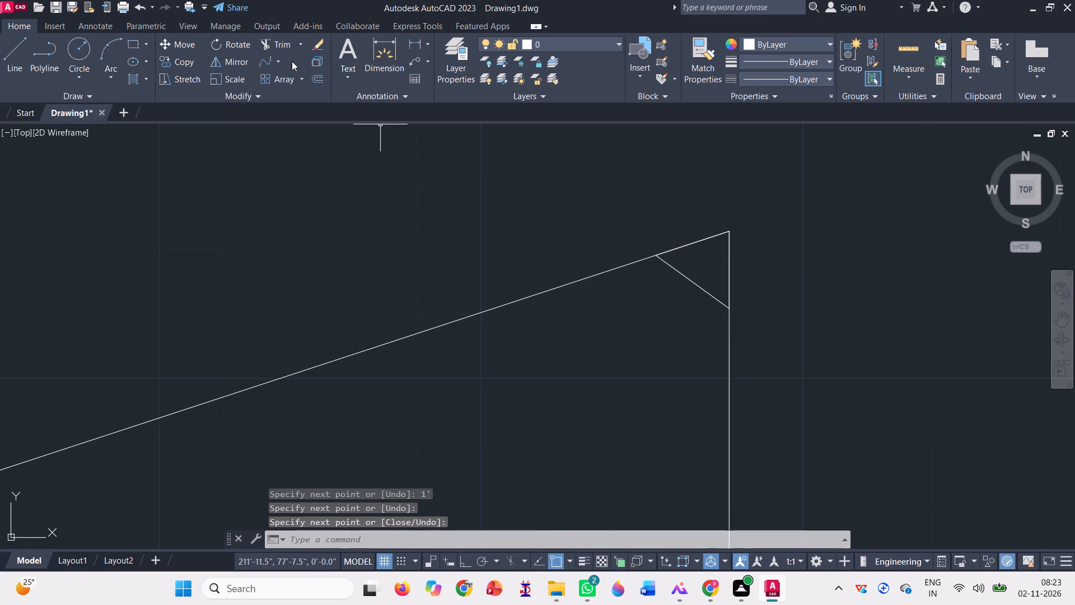
Trim away the corner between the upper sloping edge and vertical east edge, plus the diagonal across it, leaving a gap.
click(281, 47)
click(650, 232)
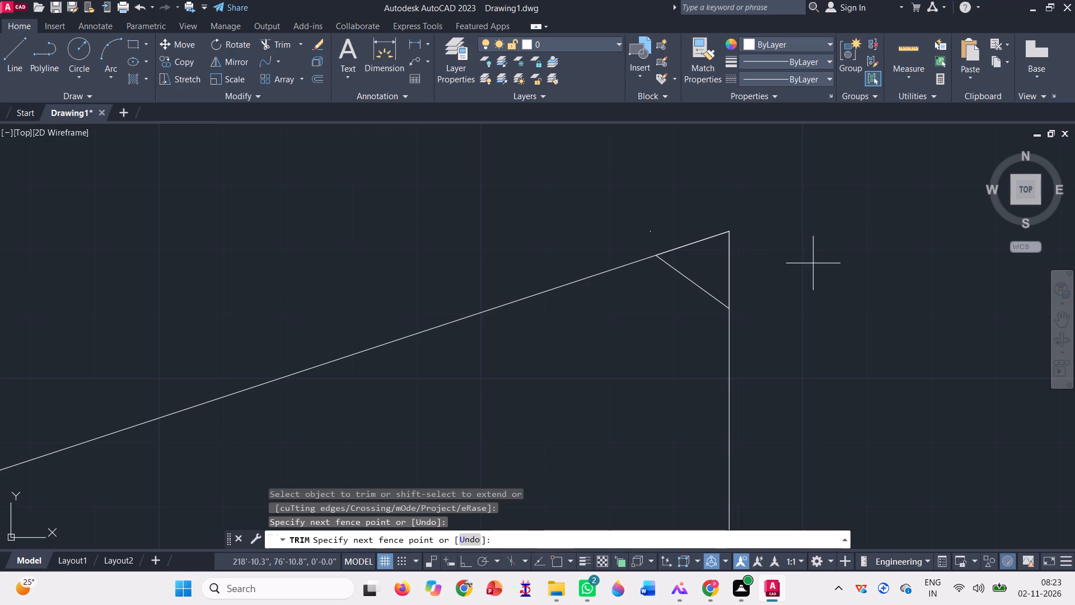
click(814, 259)
click(737, 278)
click(629, 313)
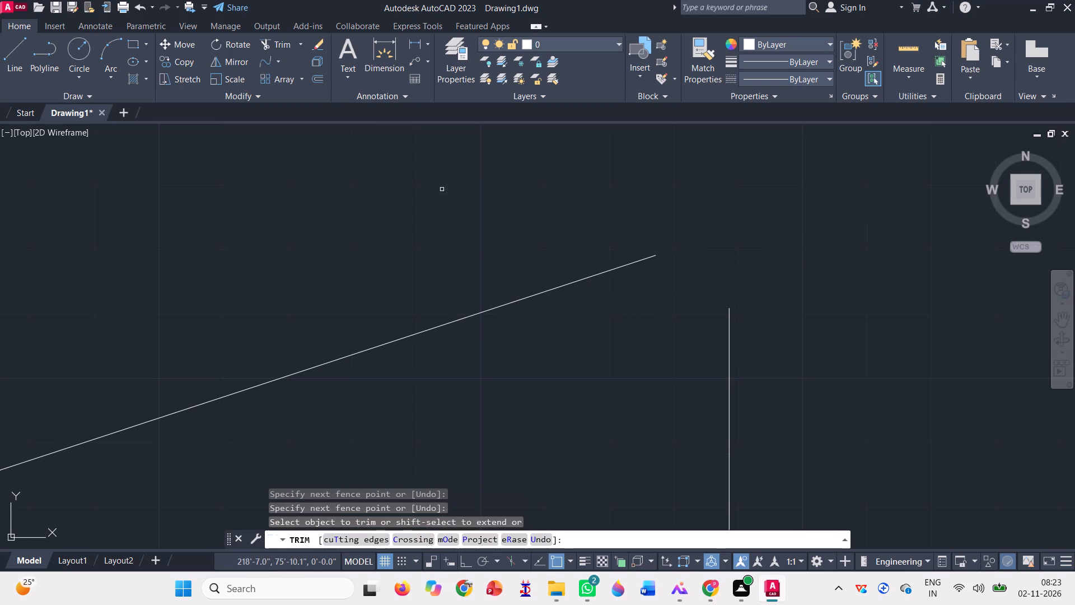
Blend the upper sloping edge into the vertical east edge with a curve across the gap.
click(262, 68)
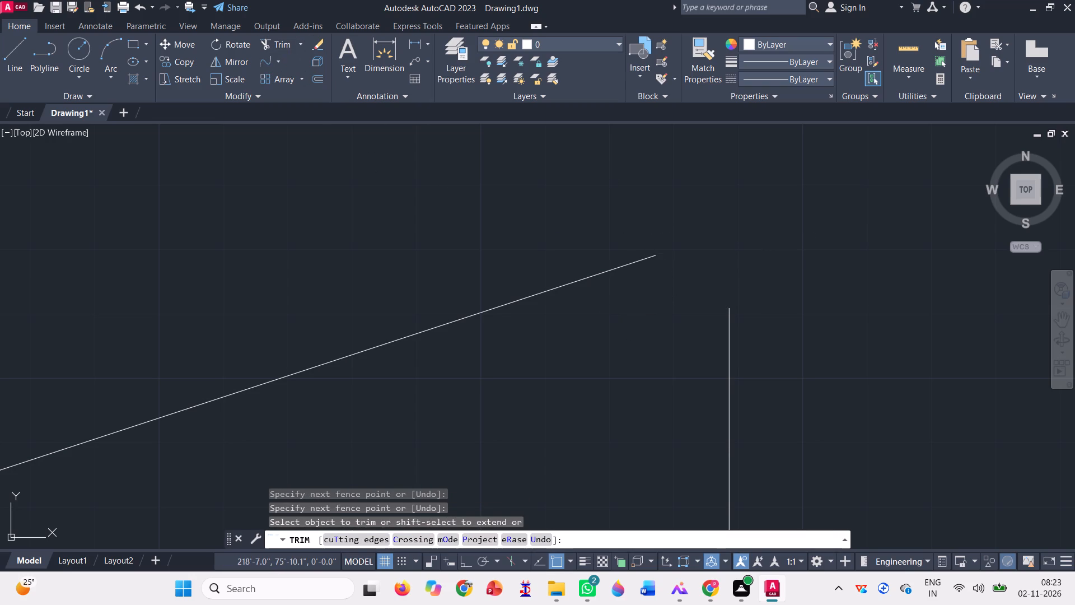
click(643, 272)
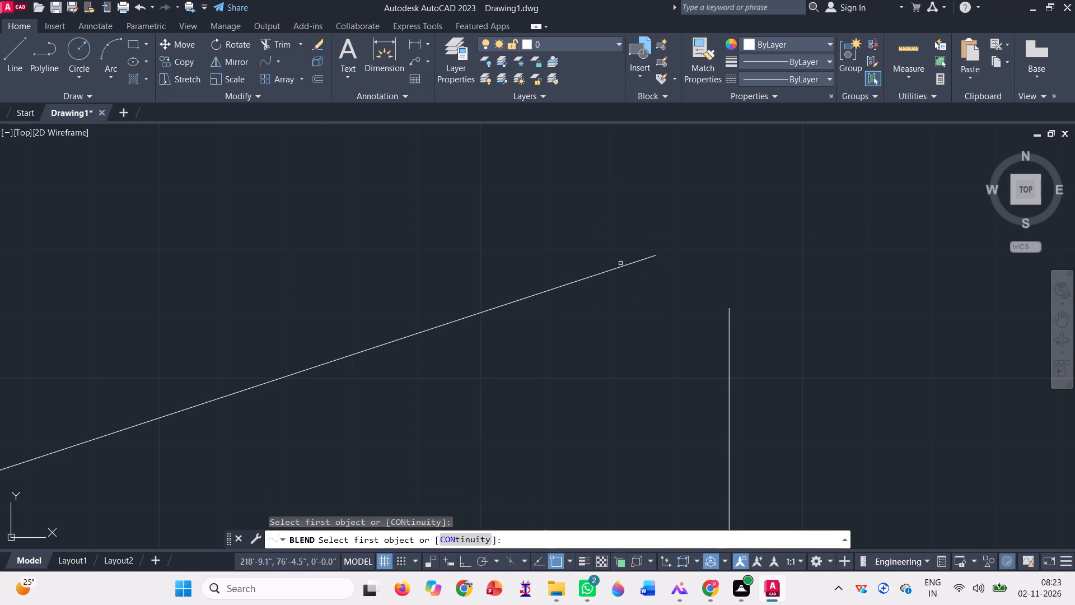
click(625, 266)
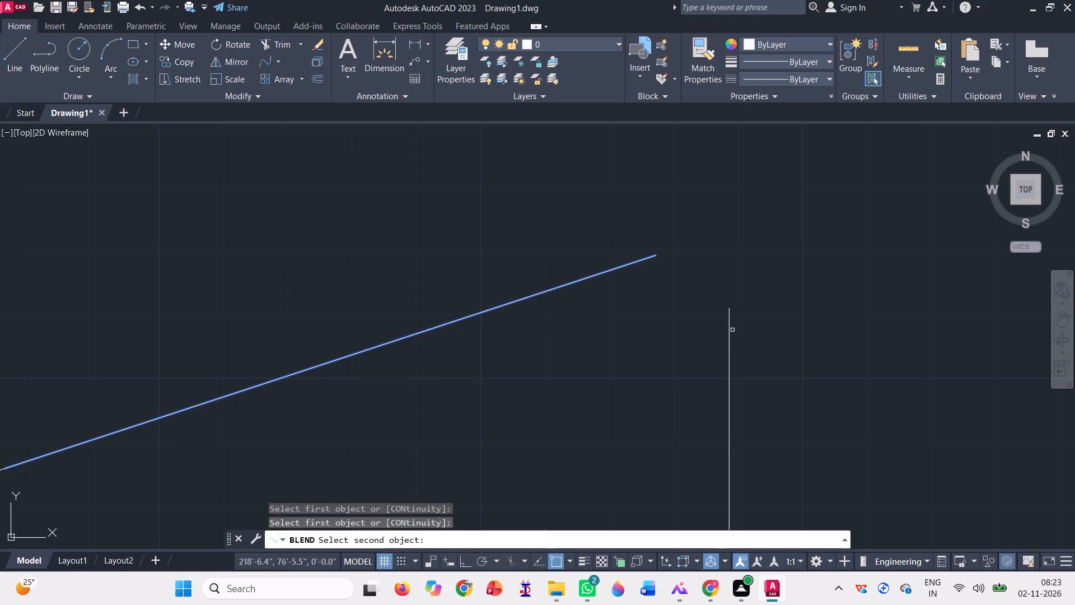
click(729, 330)
With Ortho on, draw a short line inward from the east edge level with the lower horizontal edge, continuing straight down past the baseline.
scroll(600, 273, down, 6)
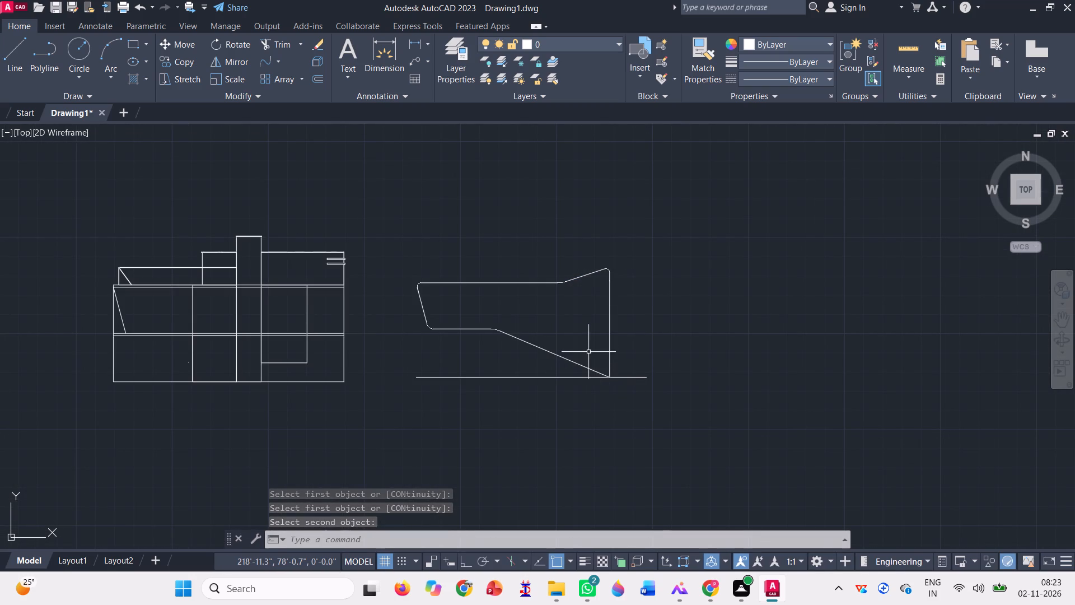
scroll(623, 370, up, 1)
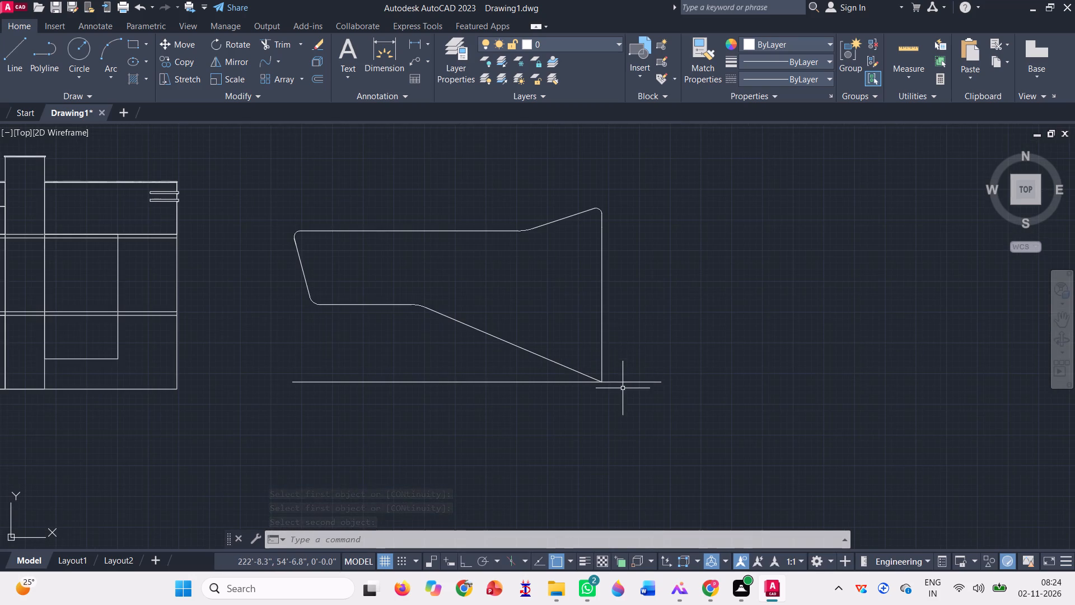
scroll(623, 388, down, 1)
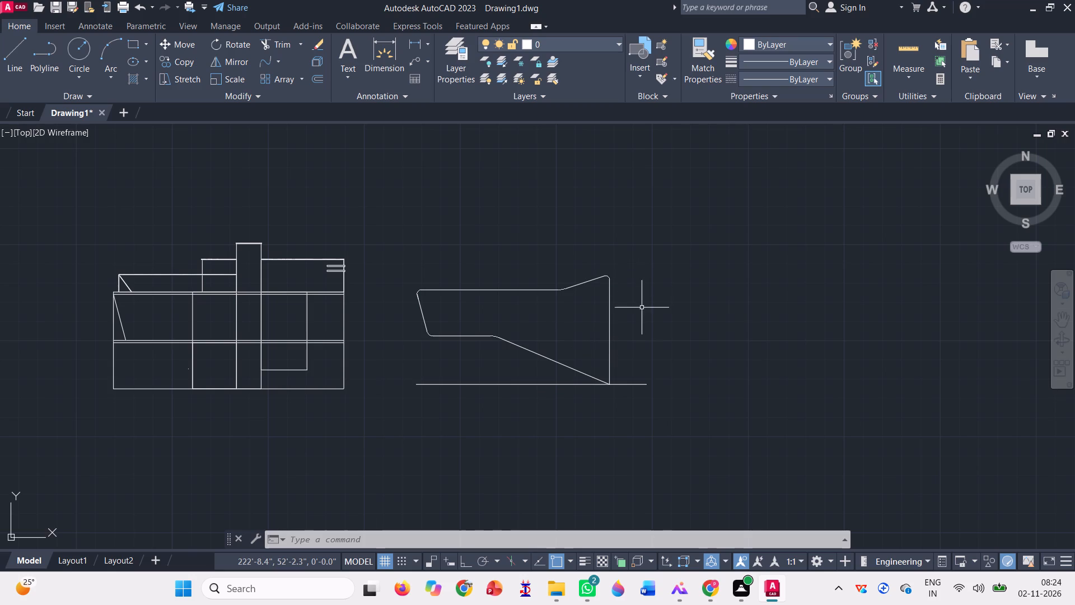
scroll(590, 288, up, 1)
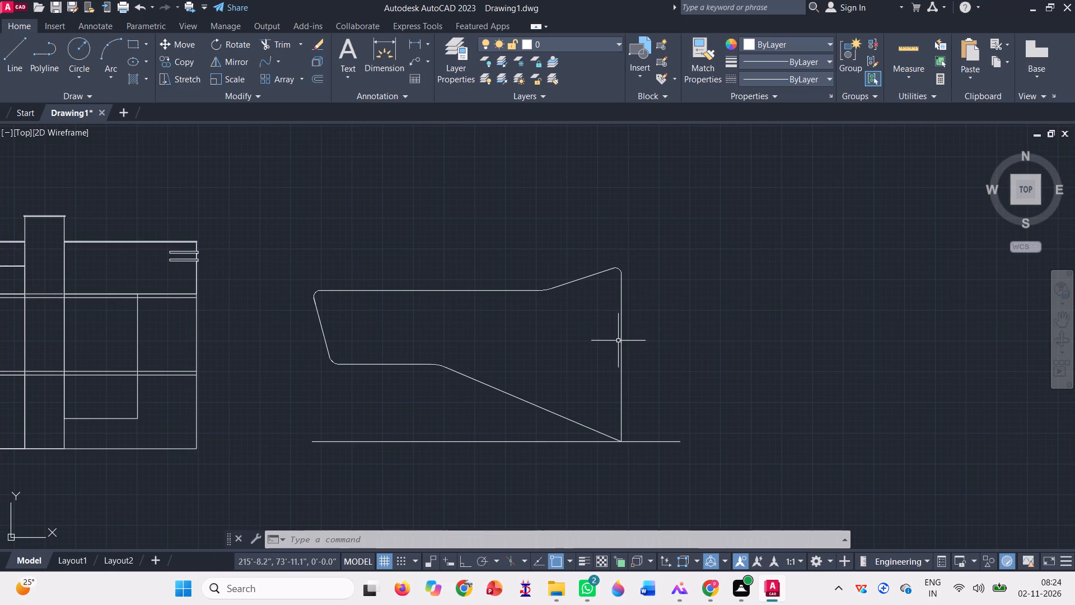
click(16, 63)
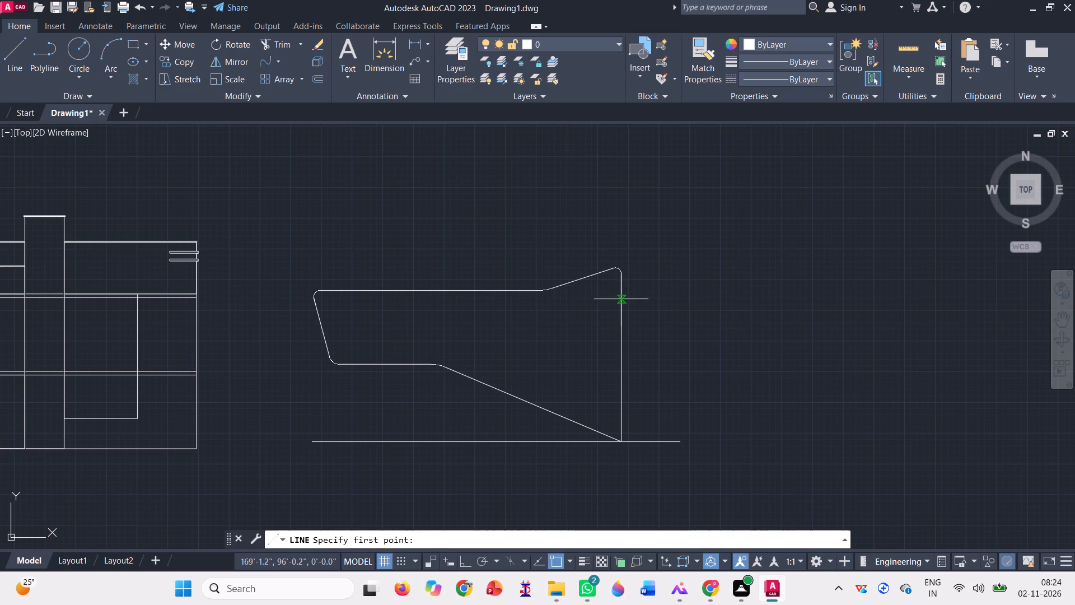
scroll(619, 295, up, 1)
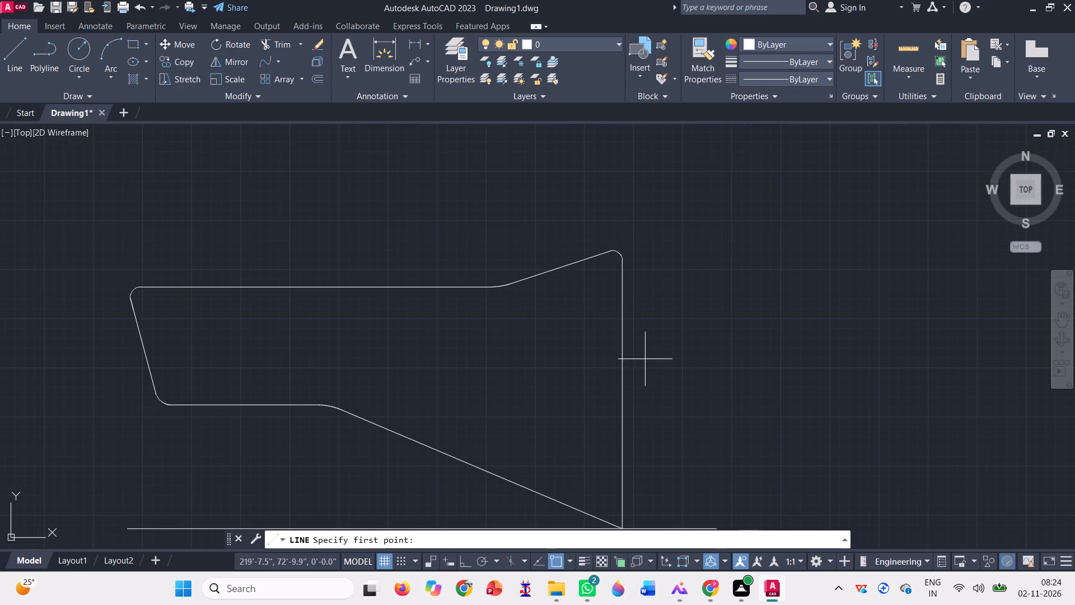
scroll(624, 374, down, 1)
click(624, 389)
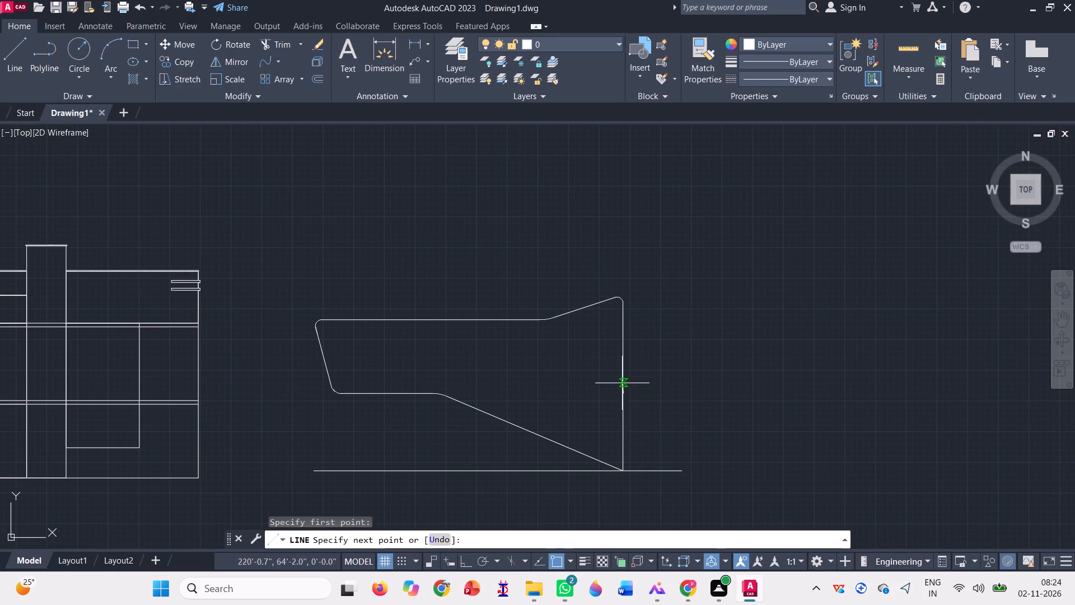
scroll(620, 381, up, 2)
key(F8)
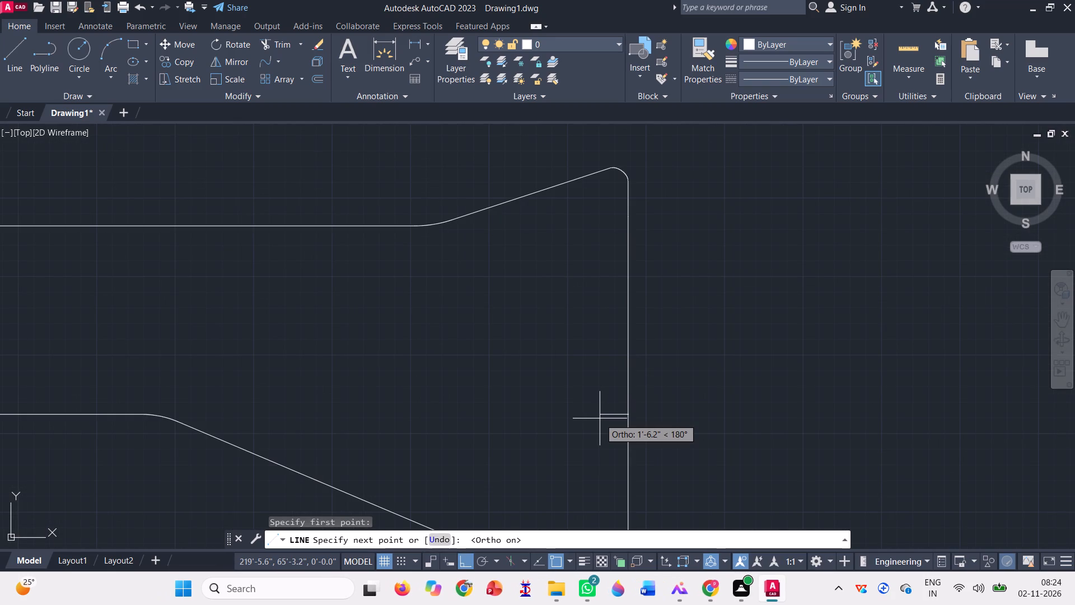
scroll(600, 417, up, 1)
click(624, 412)
scroll(561, 339, down, 3)
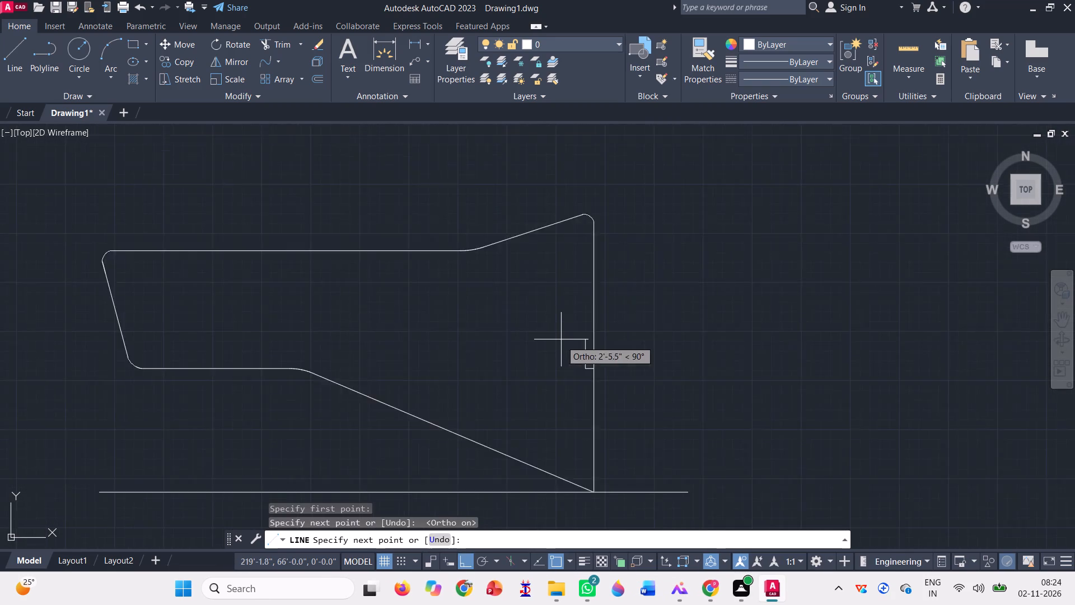
scroll(578, 435, up, 2)
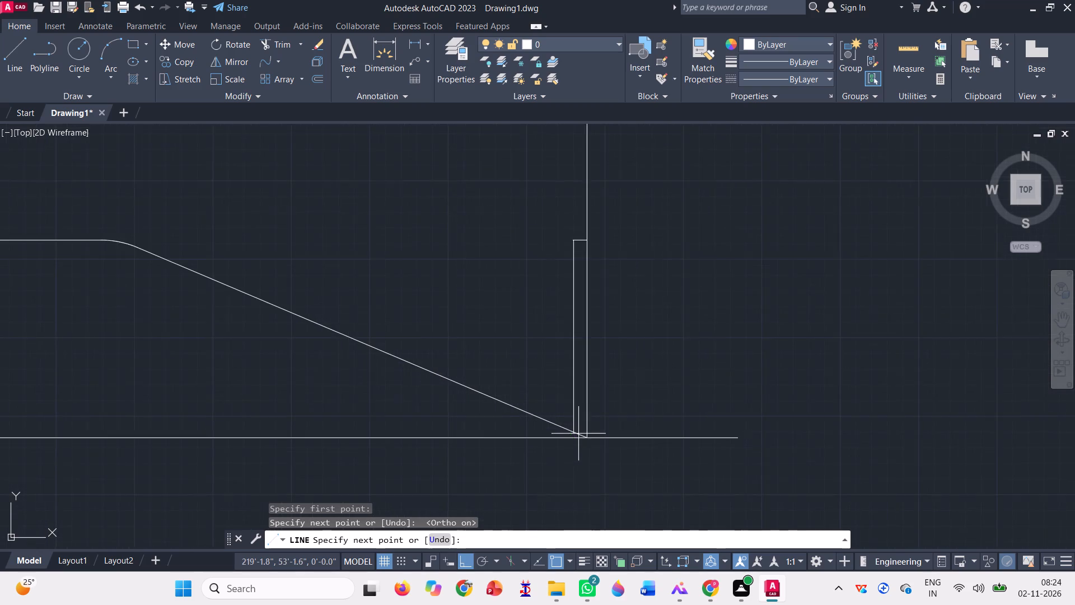
scroll(579, 433, up, 1)
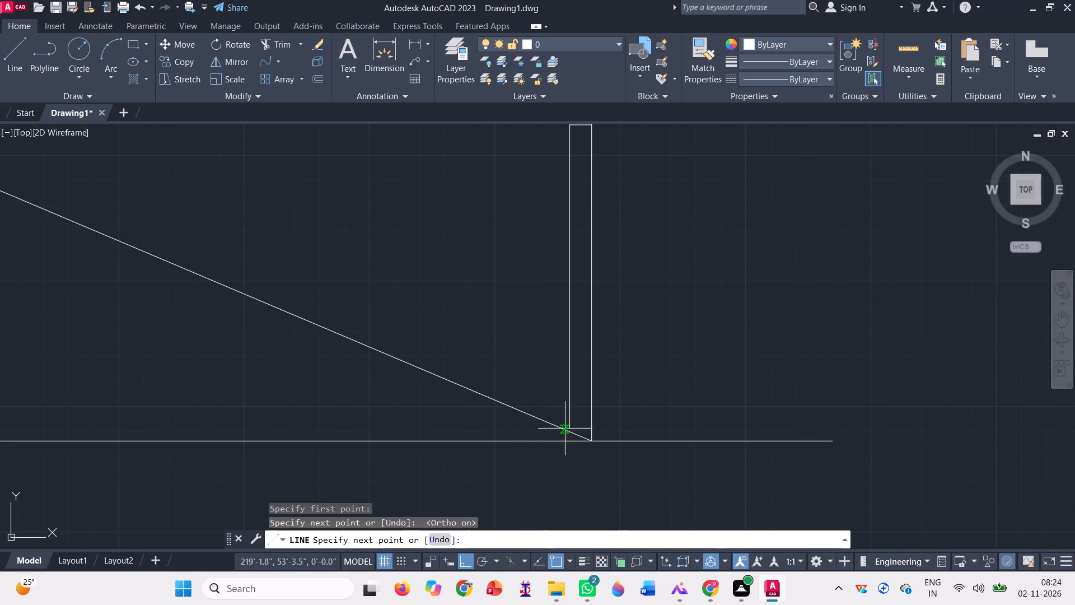
scroll(568, 430, down, 2)
click(567, 454)
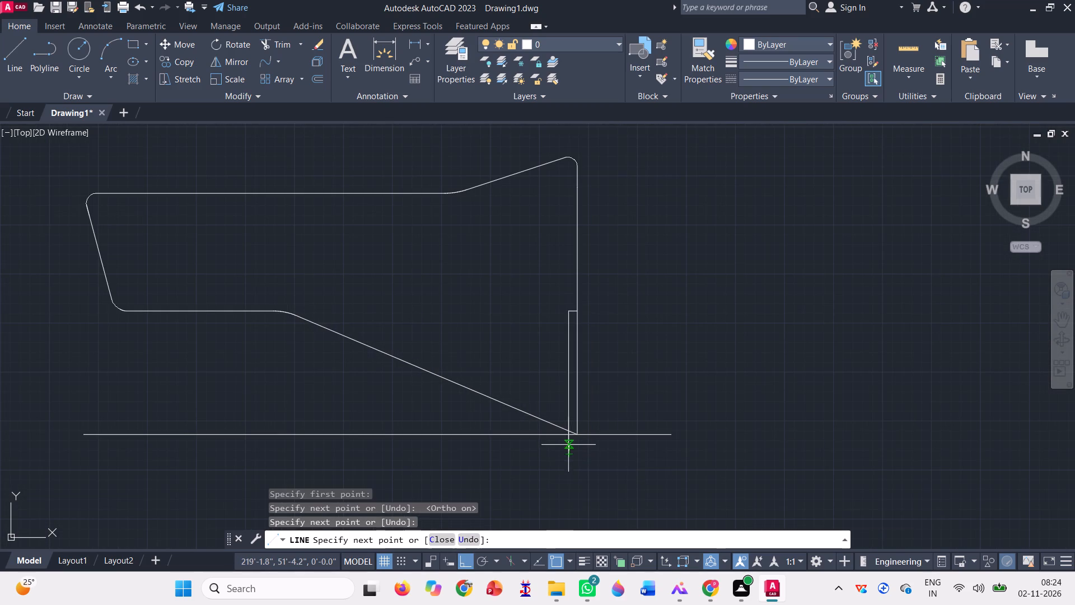
scroll(569, 417, up, 1)
key(space)
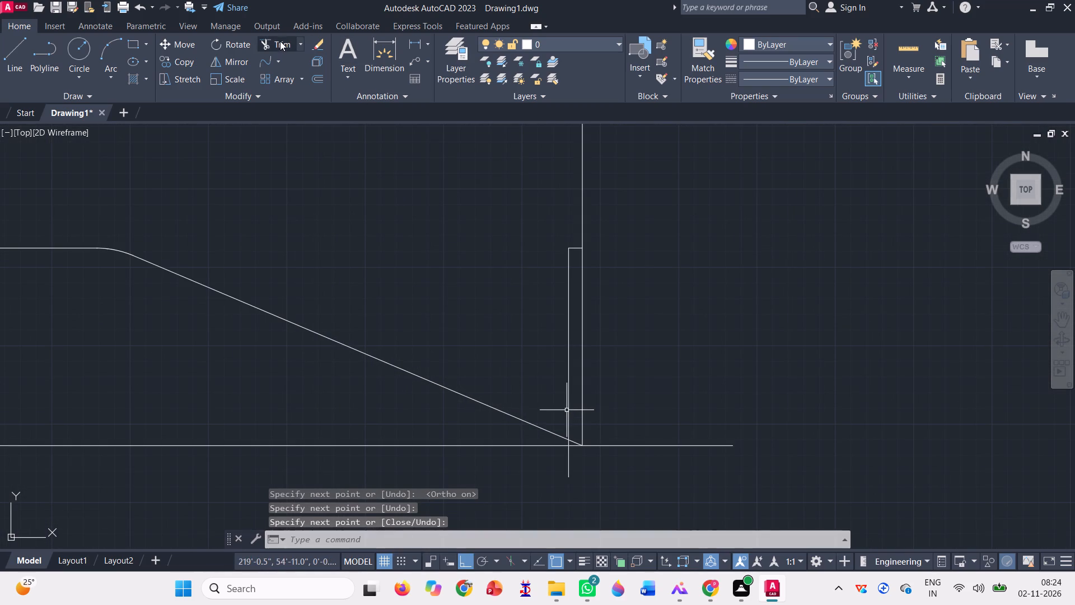
Trim the new inner vertical line's excess below the baseline and between the baseline and the lower sloping edge.
click(279, 40)
scroll(576, 460, up, 2)
click(564, 459)
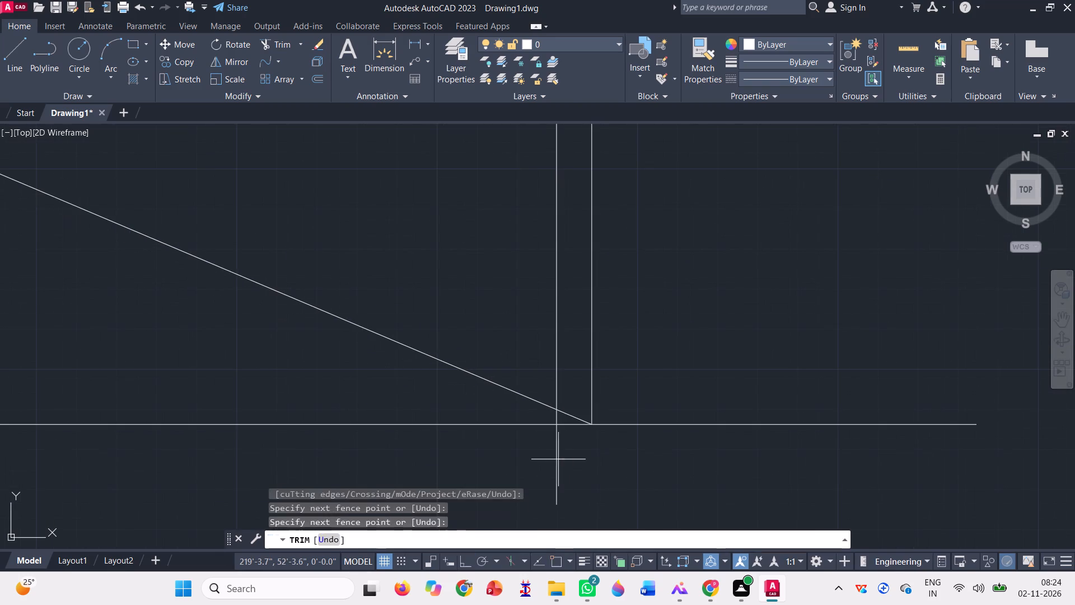
click(550, 459)
click(559, 420)
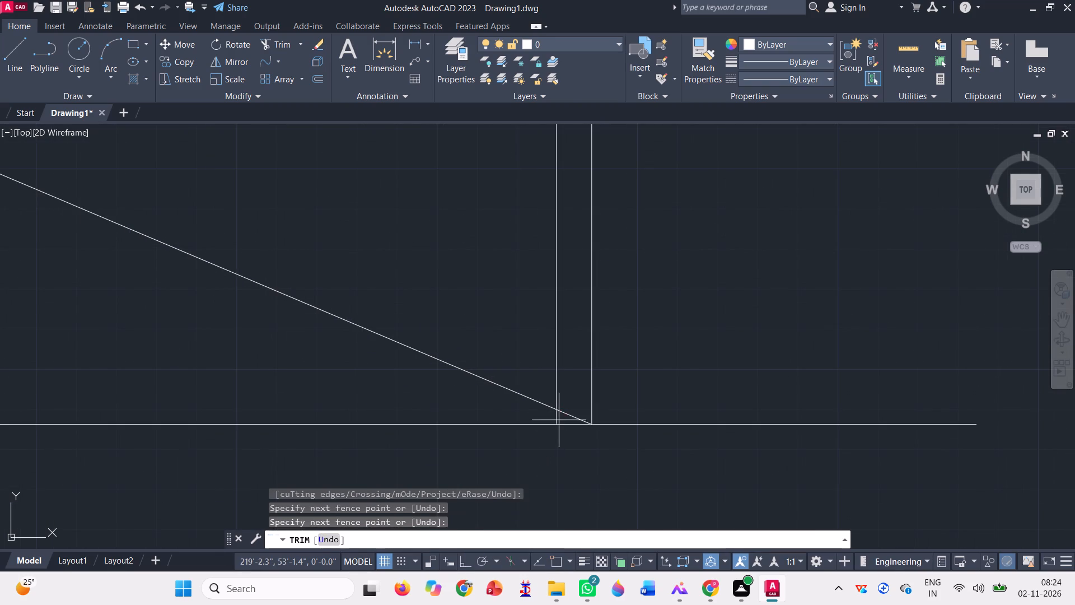
click(548, 417)
scroll(585, 488, down, 2)
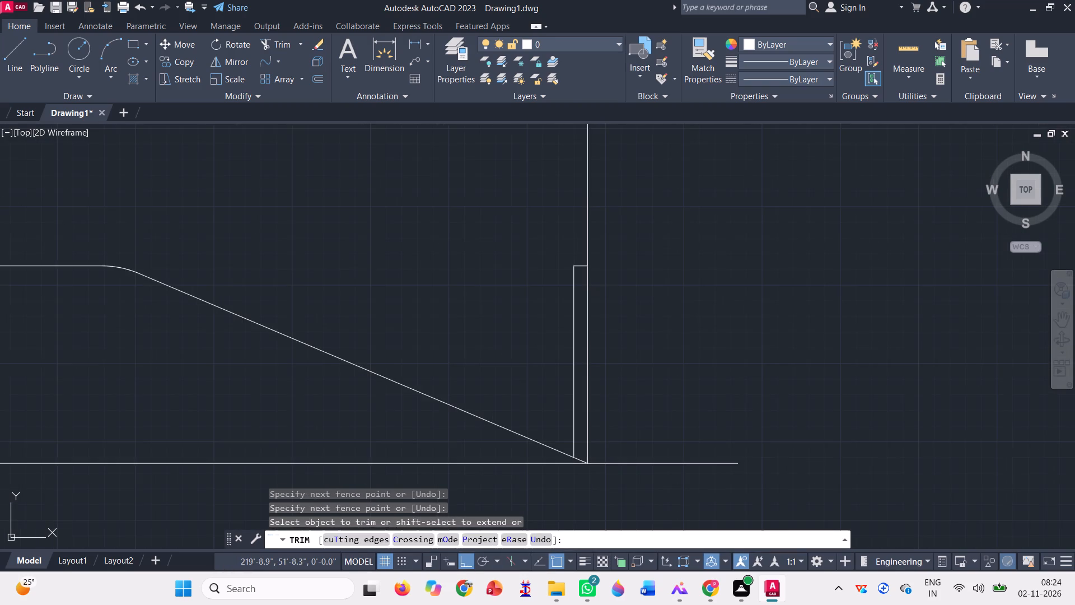
scroll(585, 488, down, 2)
key(Escape)
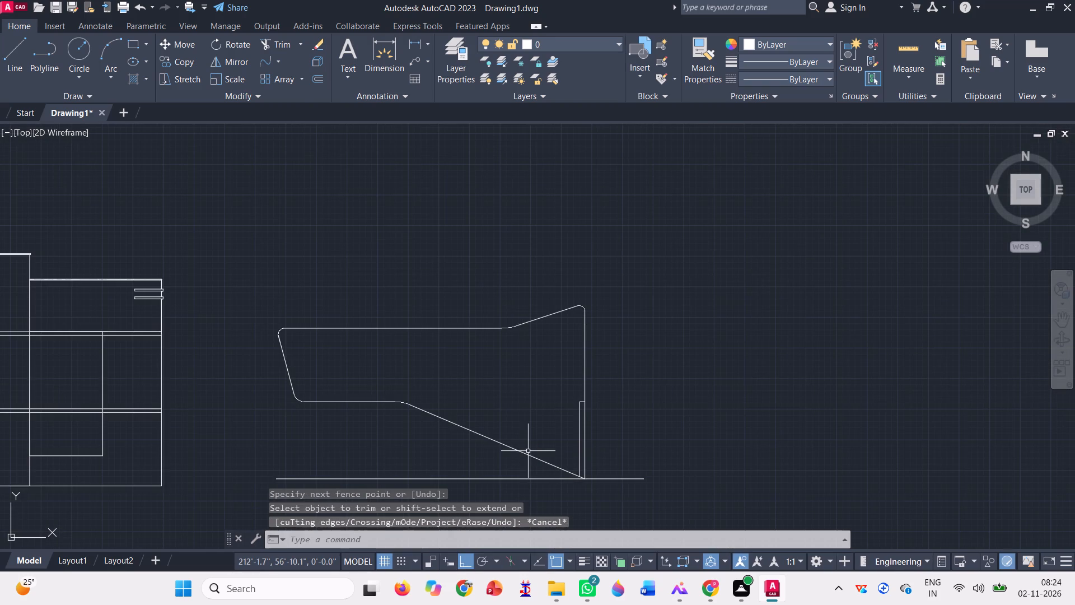
Join the outline's straight edges and corner blend curves into a single object.
click(489, 460)
click(233, 280)
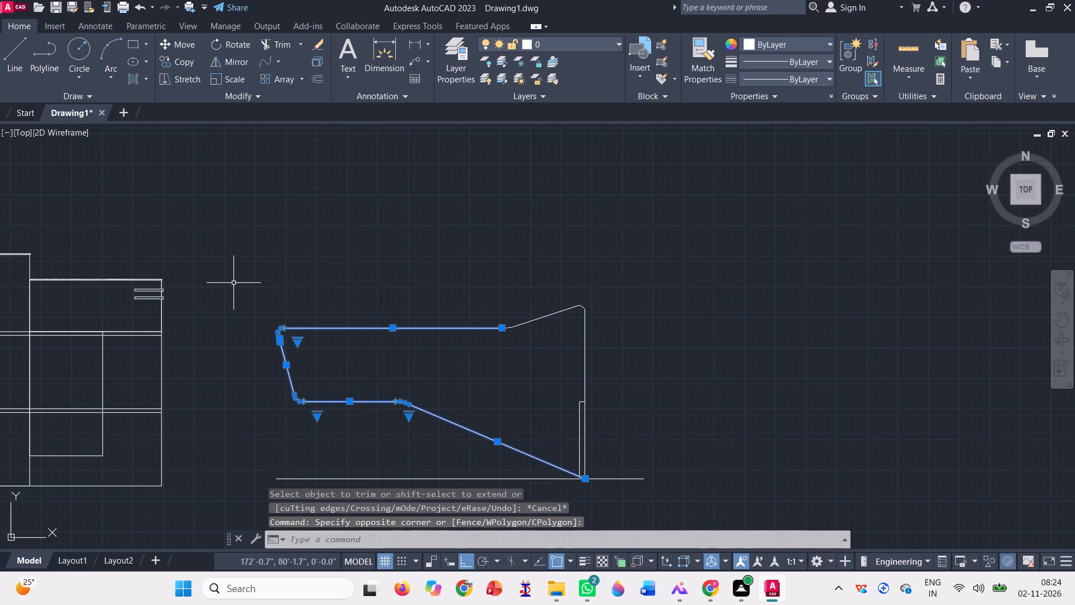
click(557, 359)
click(437, 259)
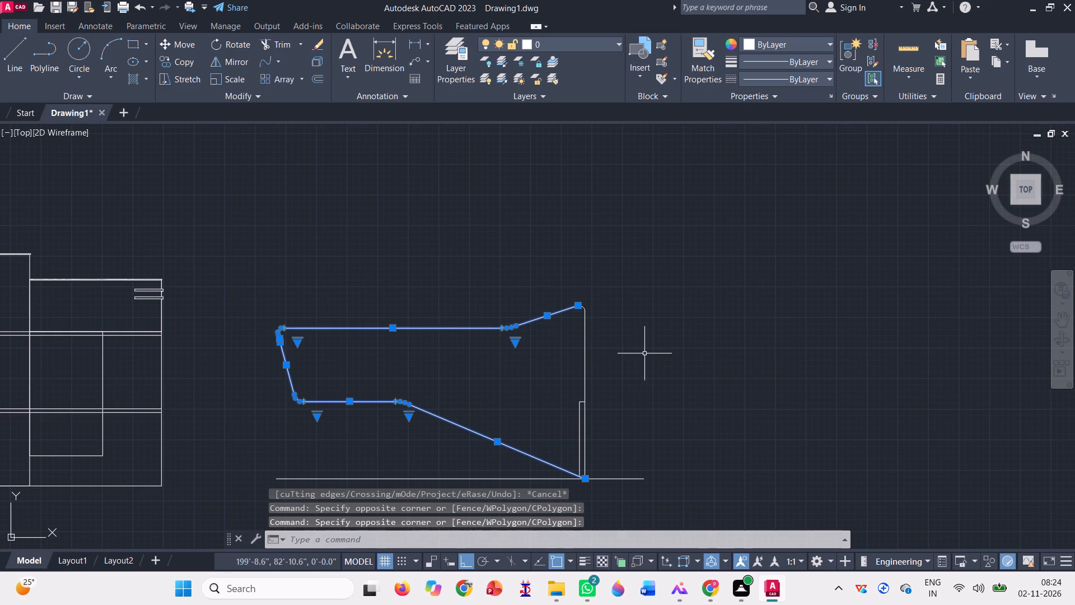
click(644, 353)
click(543, 273)
key(j)
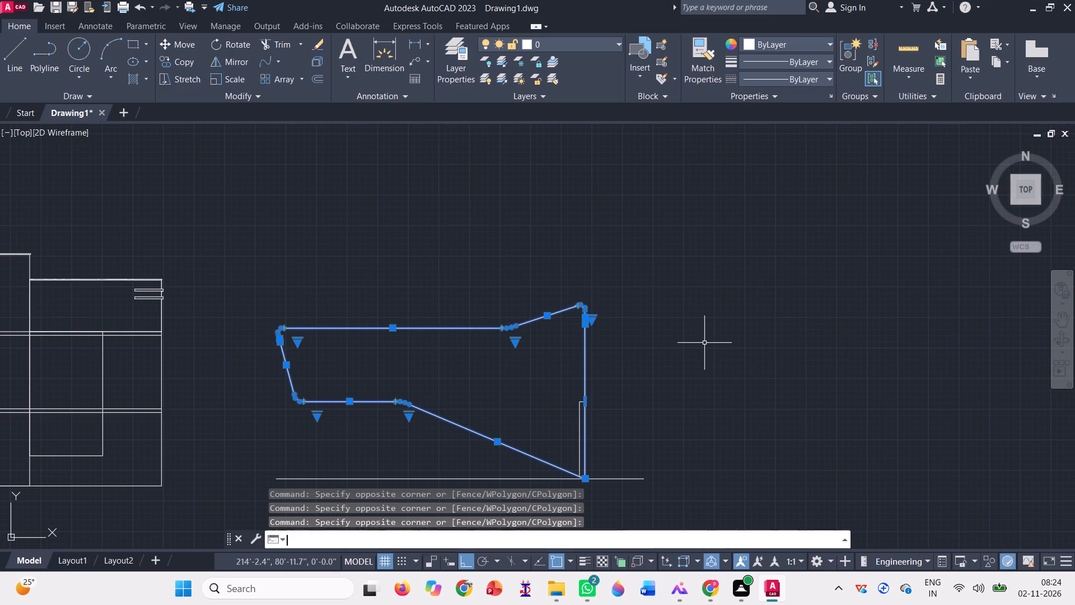
key(Return)
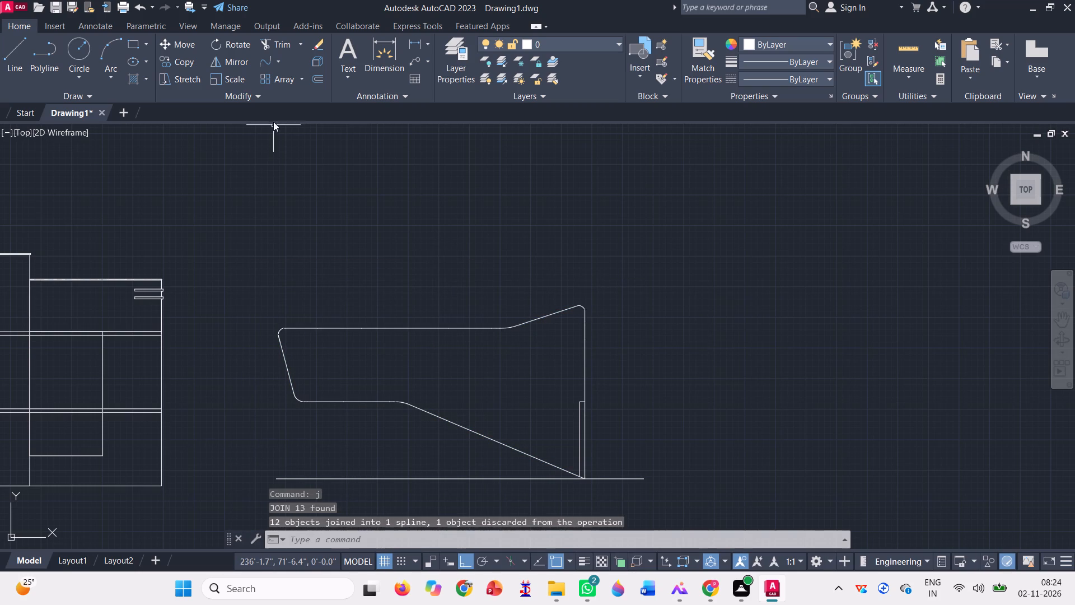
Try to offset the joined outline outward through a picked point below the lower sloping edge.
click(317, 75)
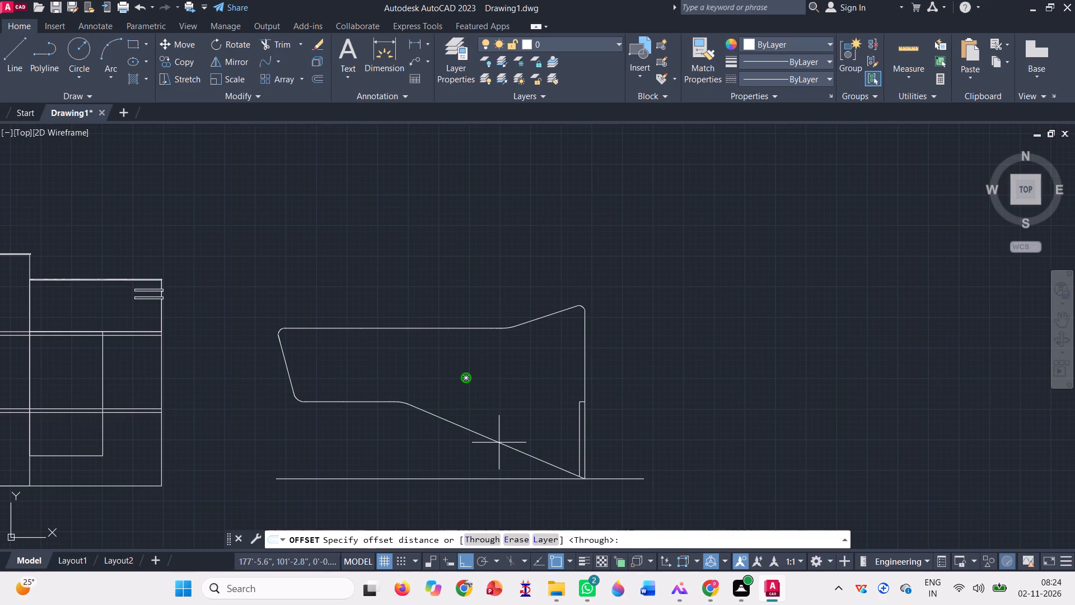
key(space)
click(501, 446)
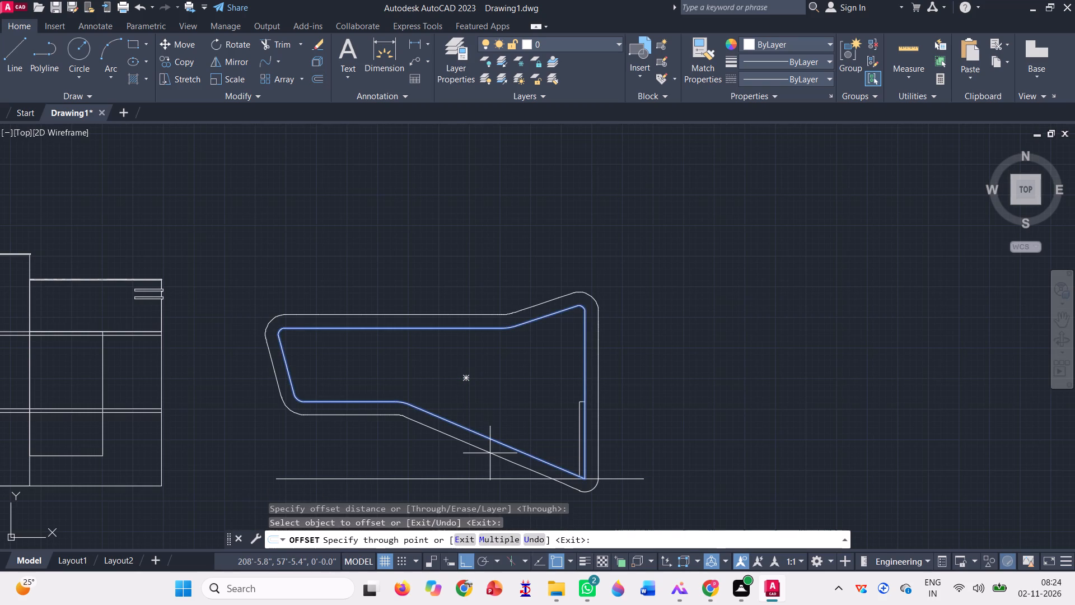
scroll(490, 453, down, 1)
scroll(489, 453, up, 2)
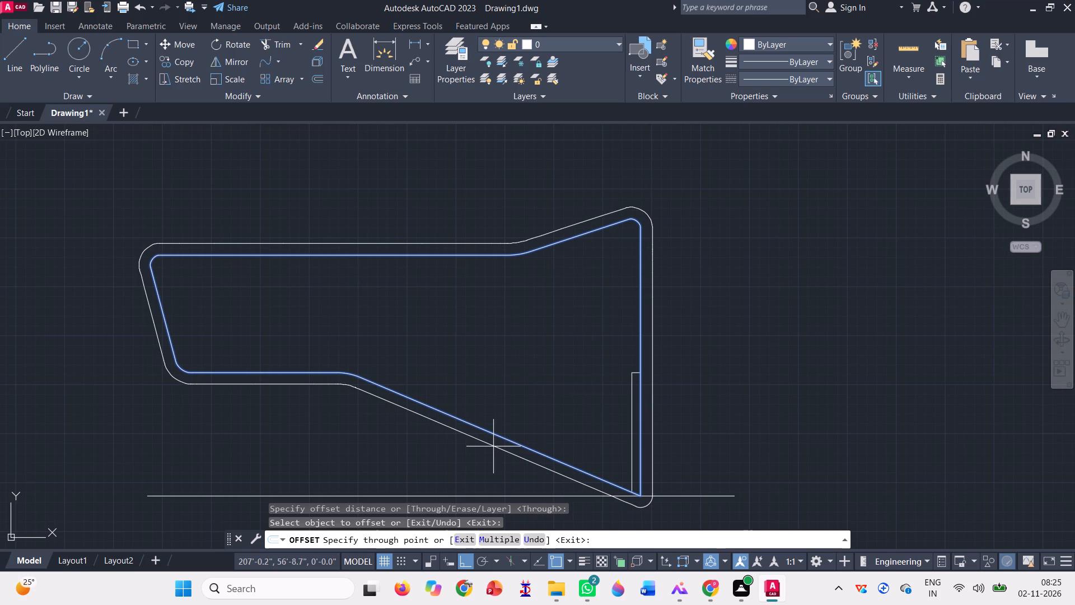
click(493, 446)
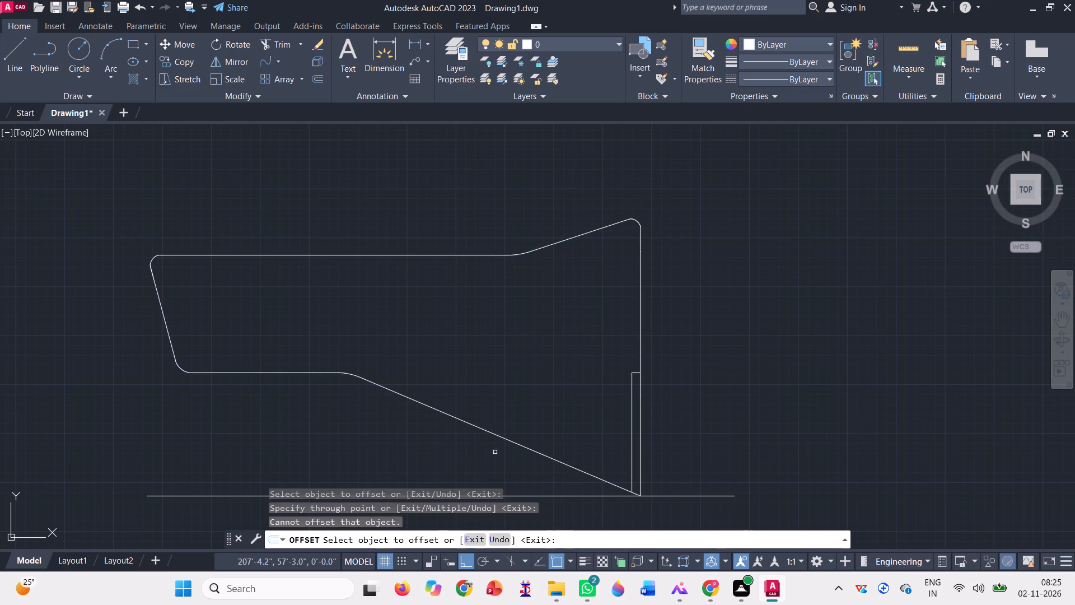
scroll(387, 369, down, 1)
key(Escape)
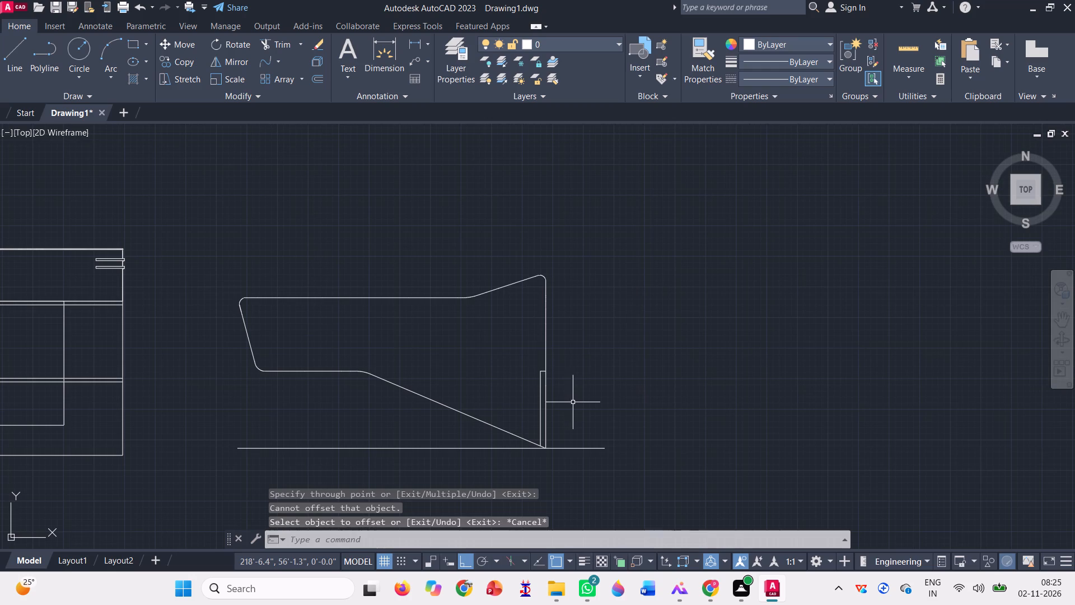
Trim away the outline's east edge below the short horizontal connector, and remove the connector itself.
click(276, 40)
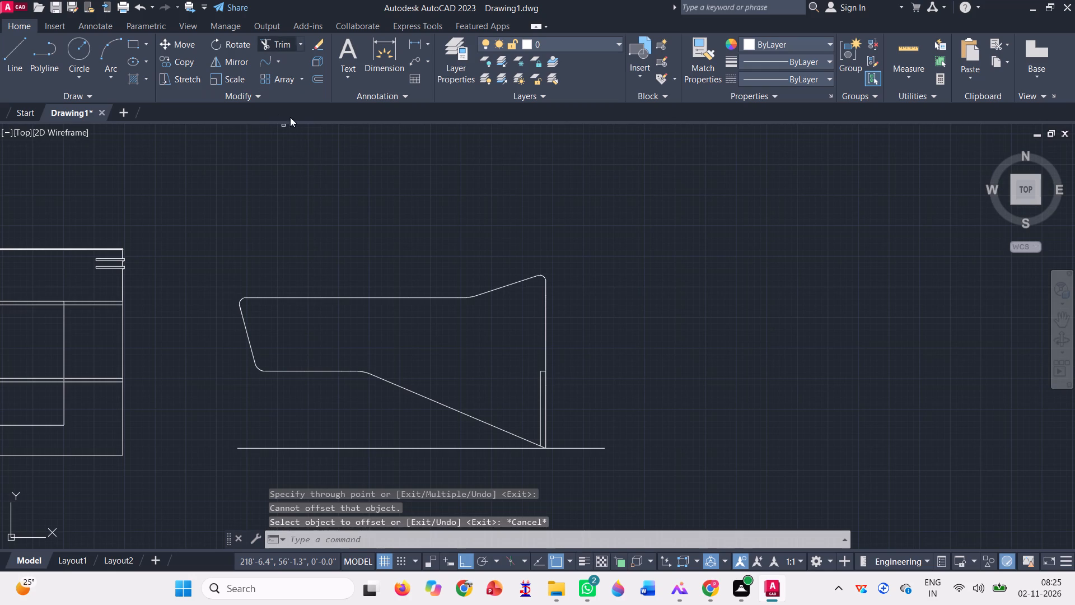
click(546, 413)
scroll(559, 365, up, 1)
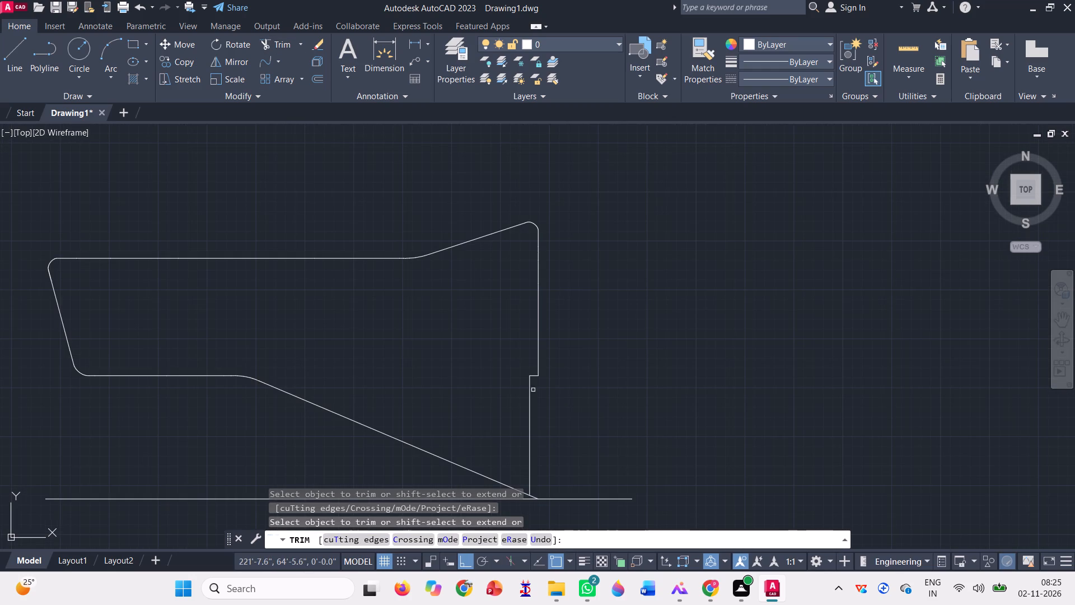
scroll(518, 398, down, 1)
scroll(531, 379, up, 3)
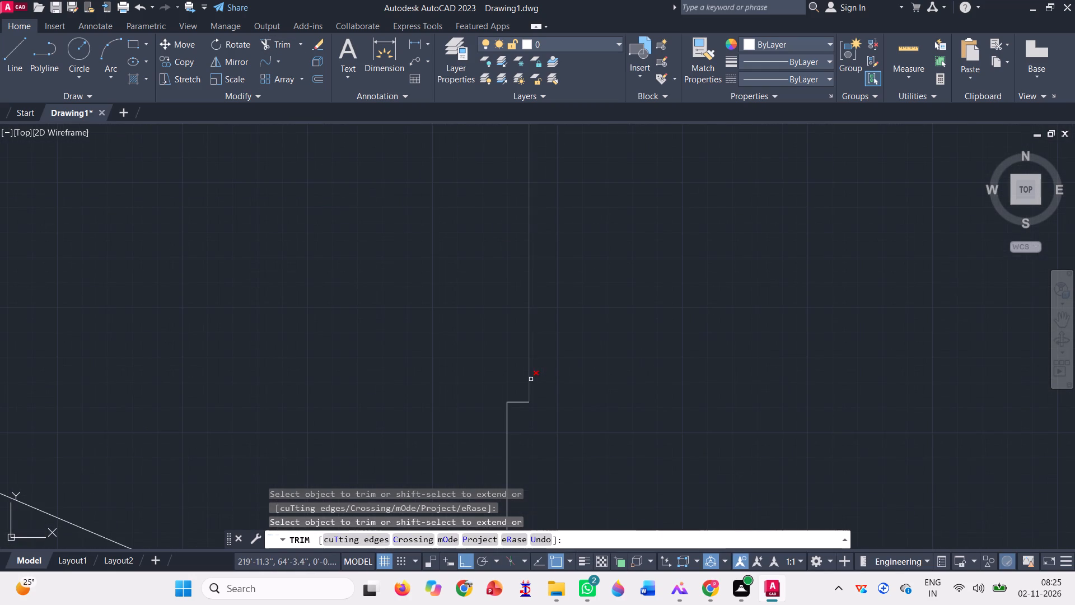
click(515, 411)
click(515, 399)
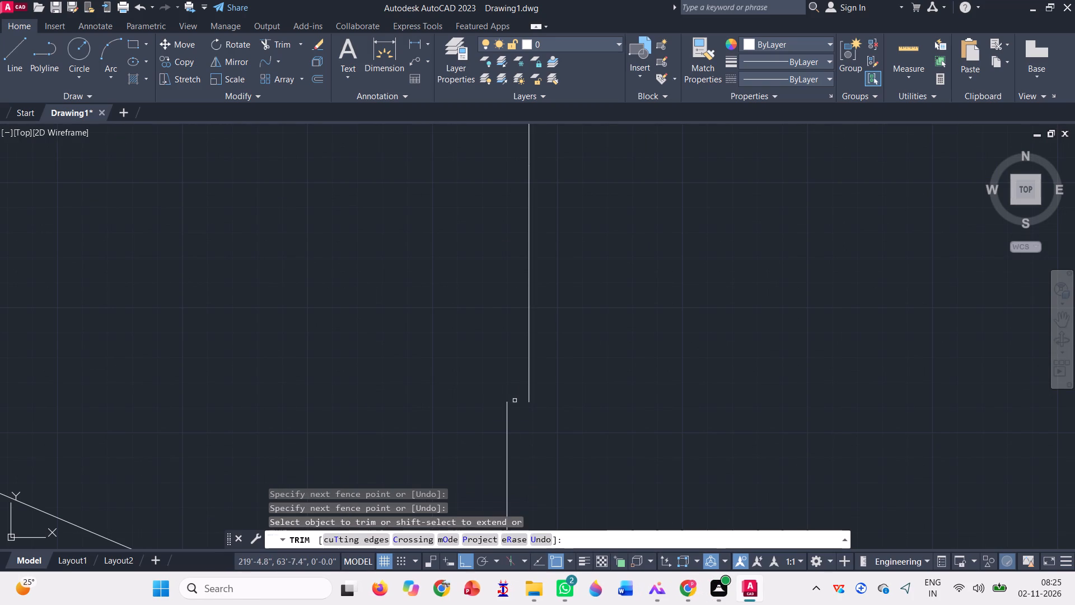
scroll(515, 400, down, 3)
key(Escape)
Draw a slanted line from the top of the short inner vertical line up to the middle of the outline's east edge.
key(l)
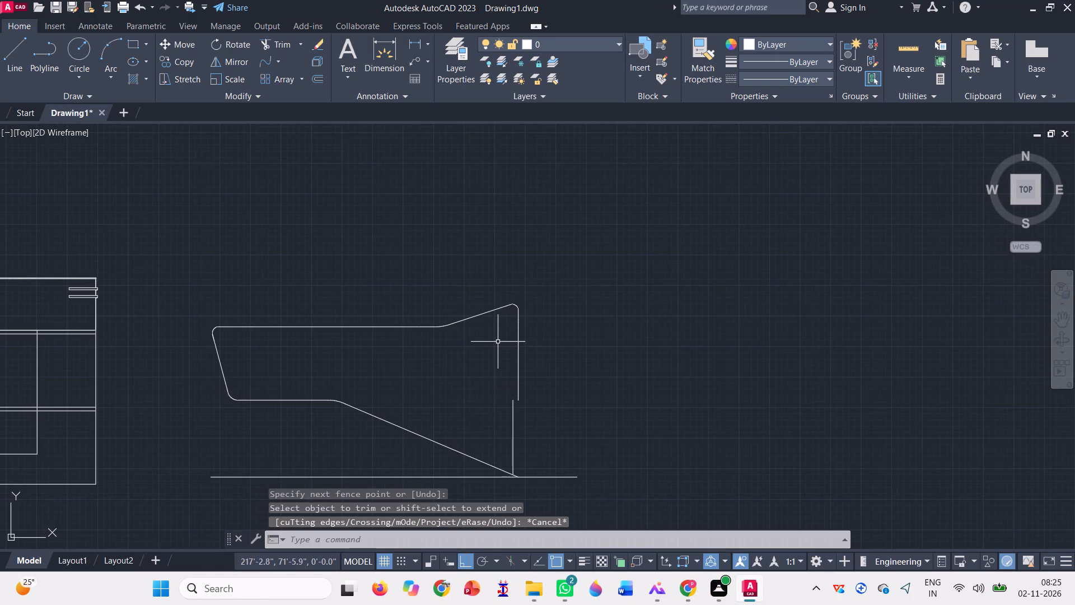
key(Return)
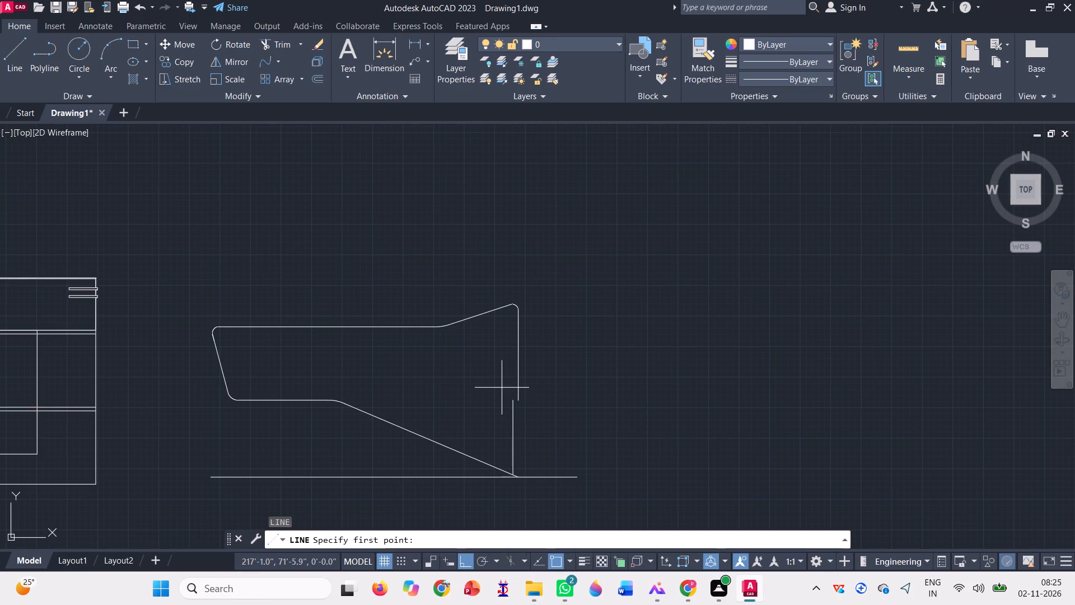
key(F8)
click(509, 402)
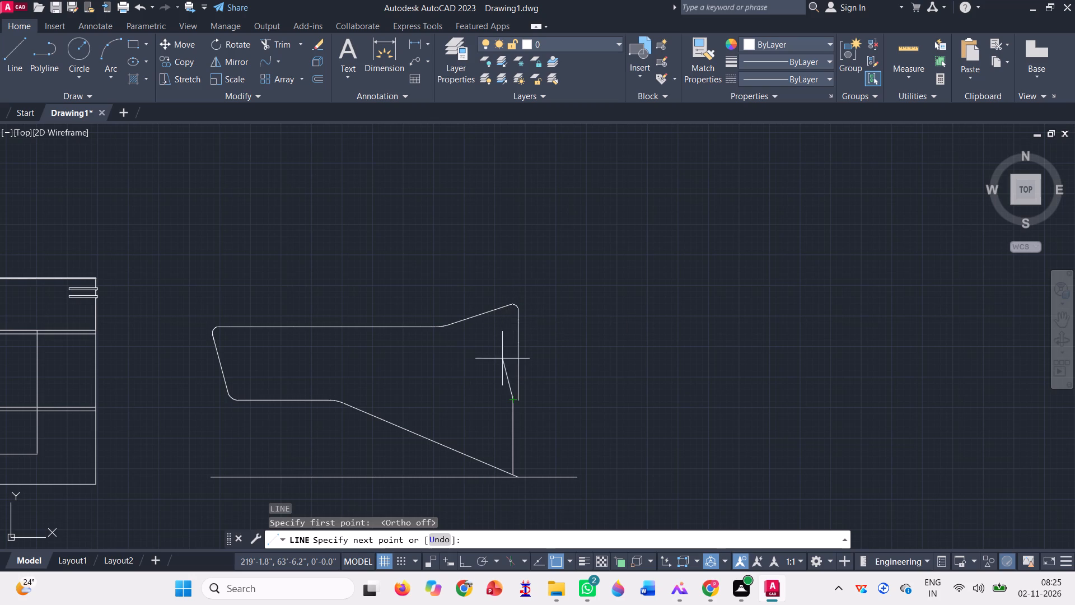
click(518, 350)
key(space)
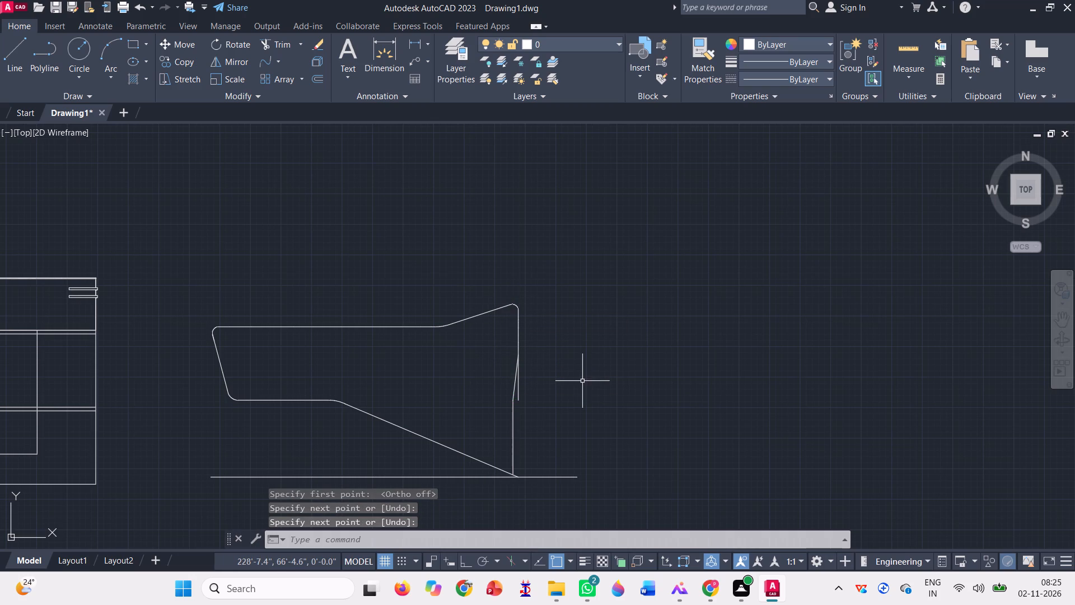
Trim the leftover part of the outline's east edge below its junction with the new slanted line.
click(282, 41)
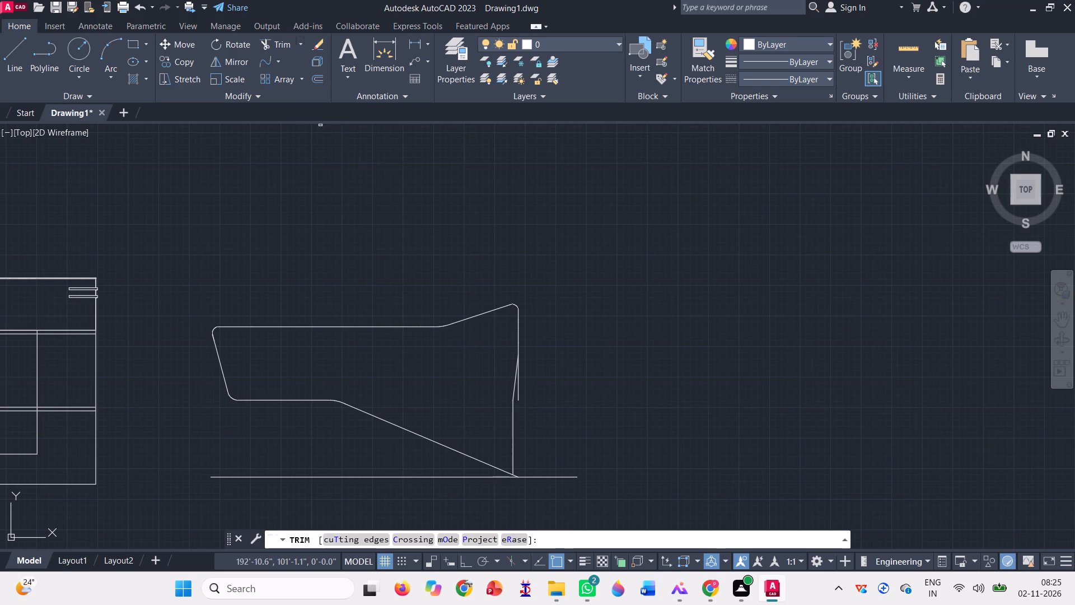
scroll(525, 398, up, 3)
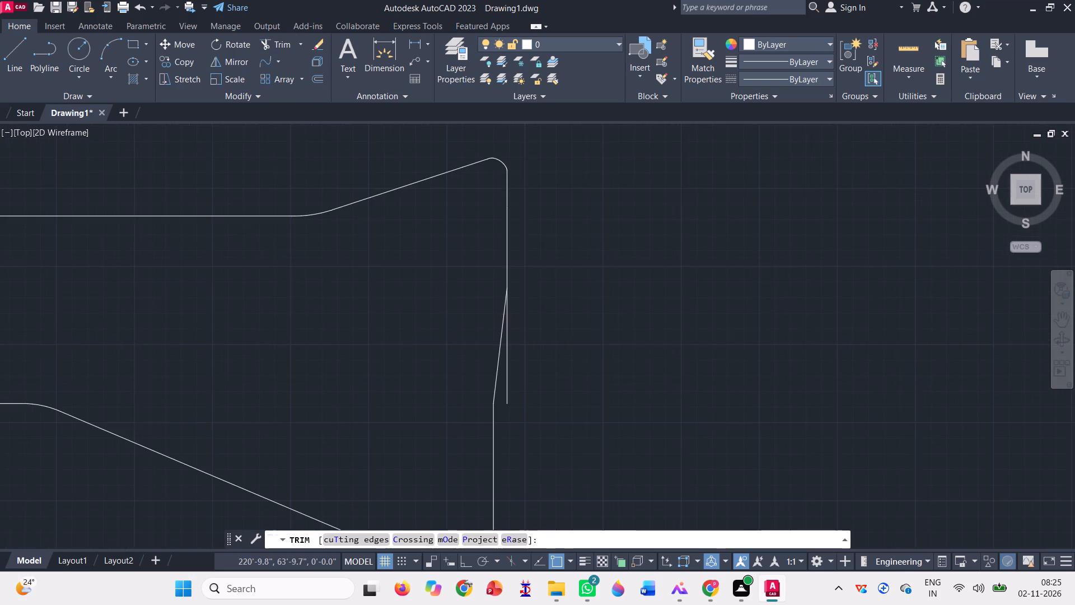
click(497, 380)
scroll(534, 358, down, 3)
key(Escape)
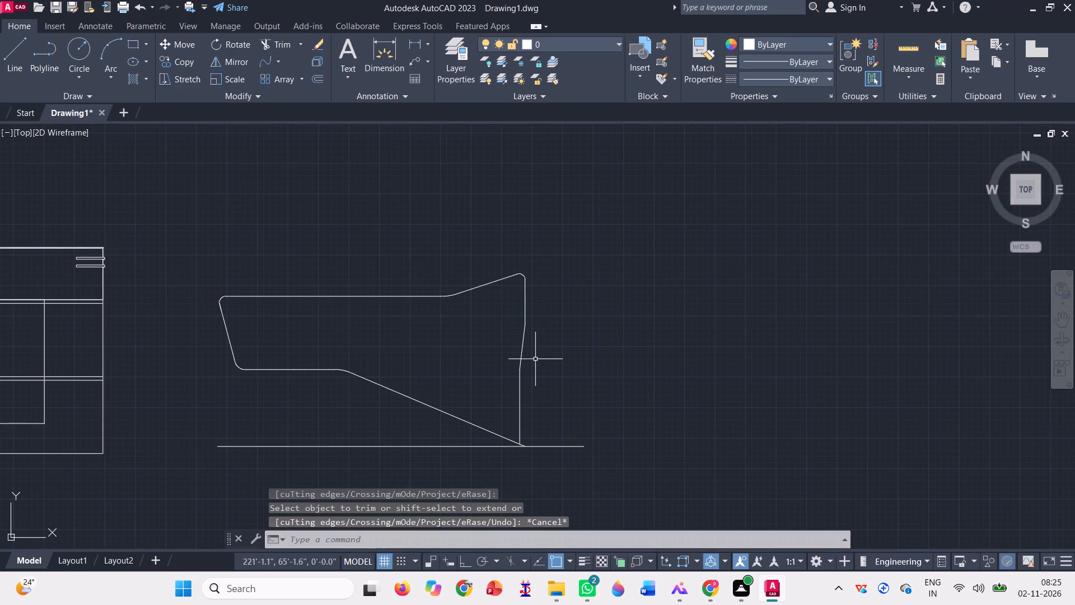
key(grave)
key(Escape)
Join the outline, the slanted connector and the lower inner vertical line into a single object.
scroll(539, 393, down, 1)
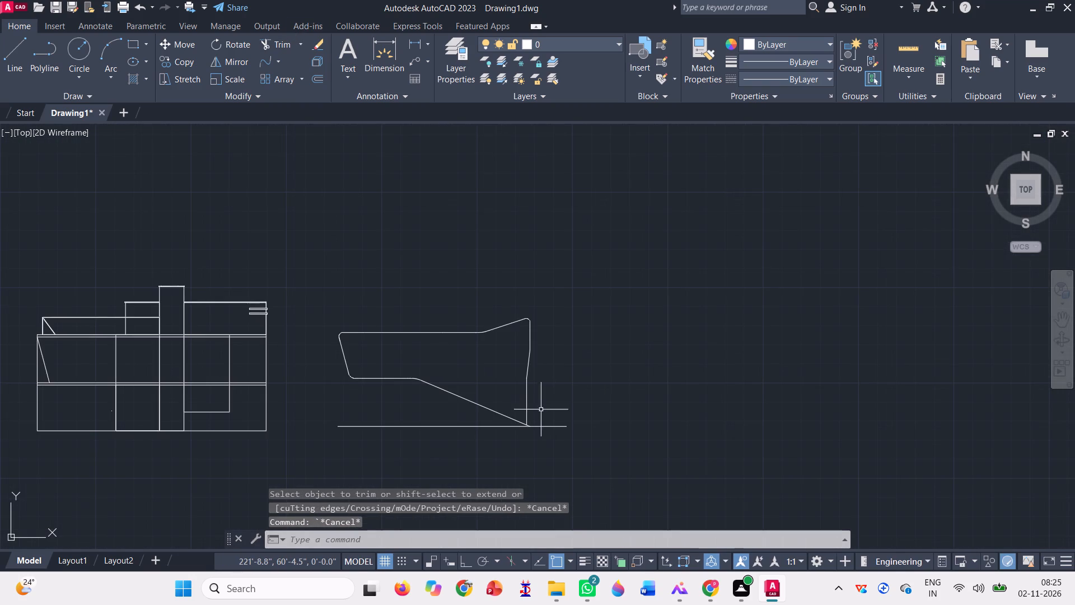
click(547, 399)
click(315, 292)
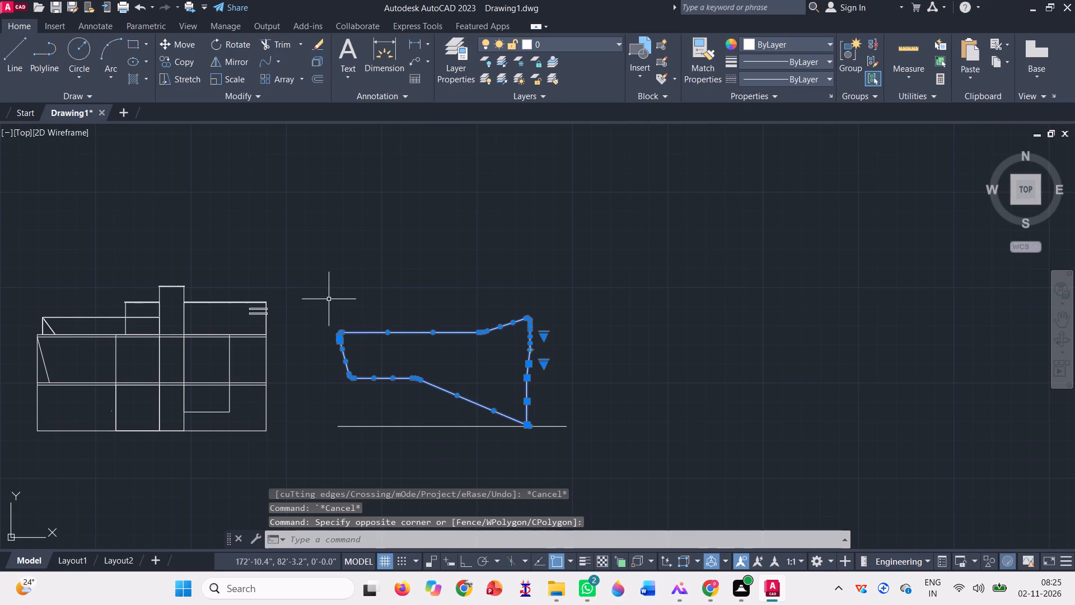
key(j)
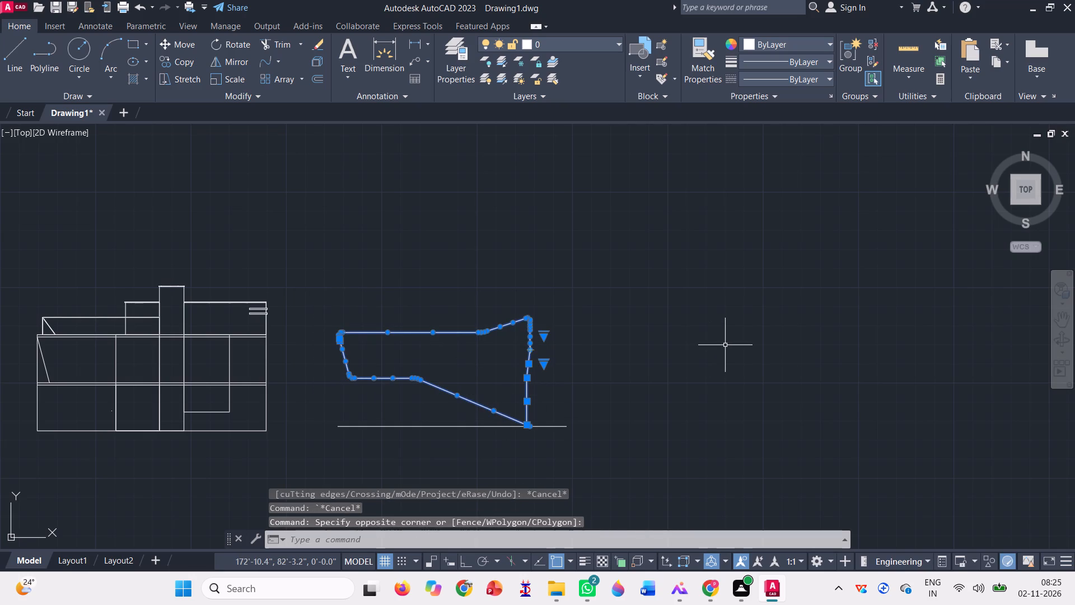
key(Return)
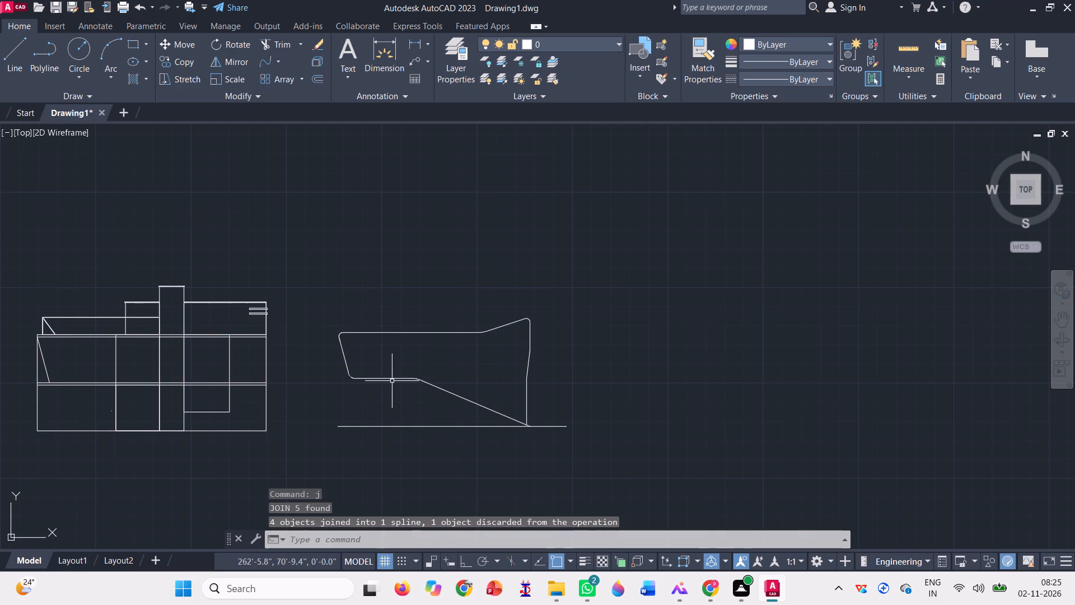
Offset the joined outline outward through a picked point just below its lower sloping edge.
click(315, 76)
key(space)
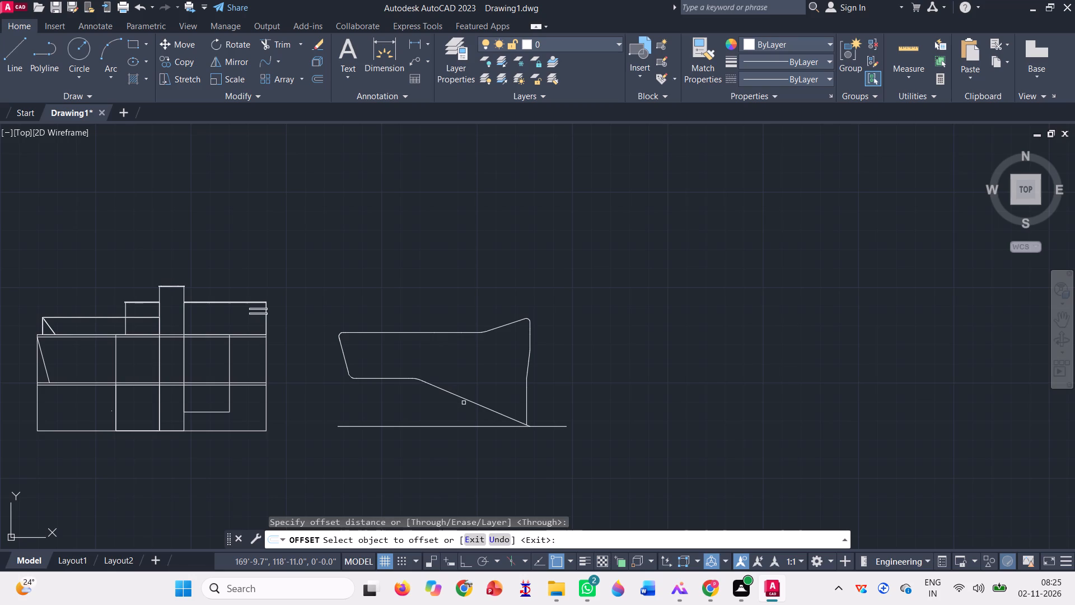
click(457, 396)
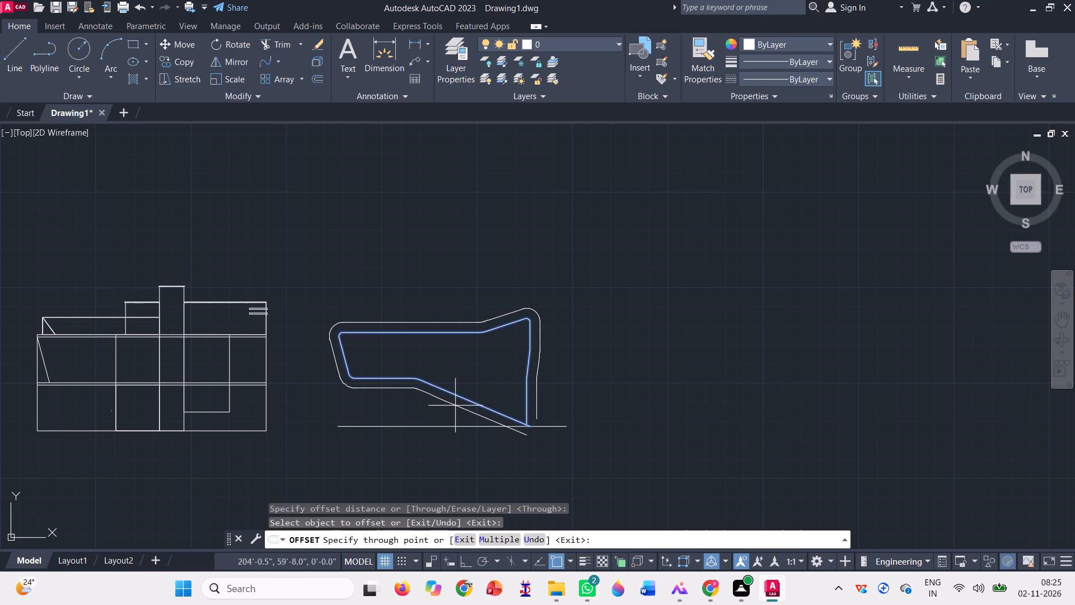
scroll(455, 406, up, 2)
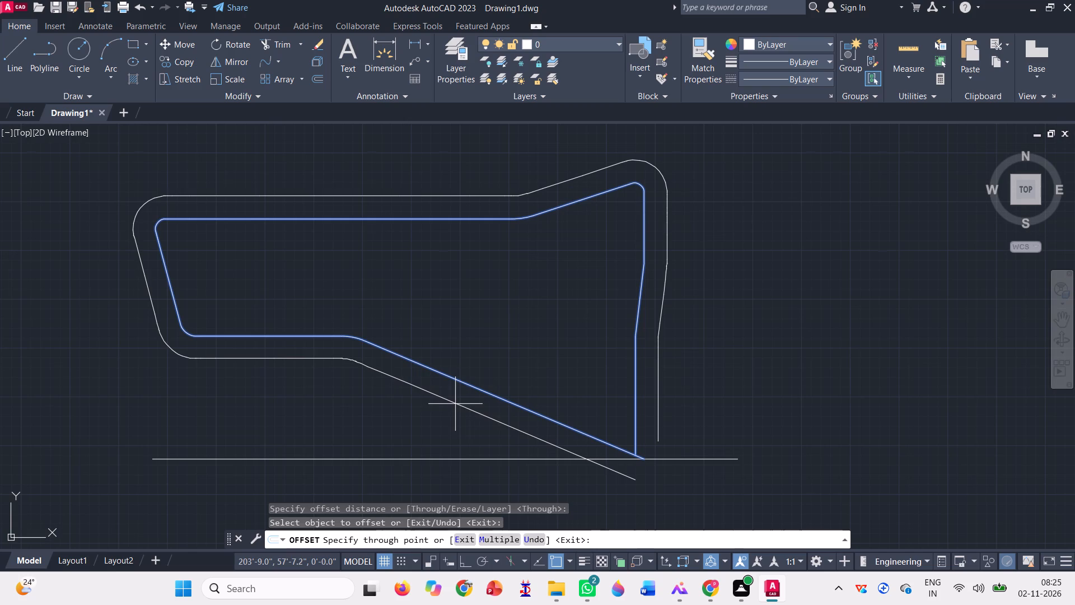
click(455, 403)
scroll(455, 403, down, 2)
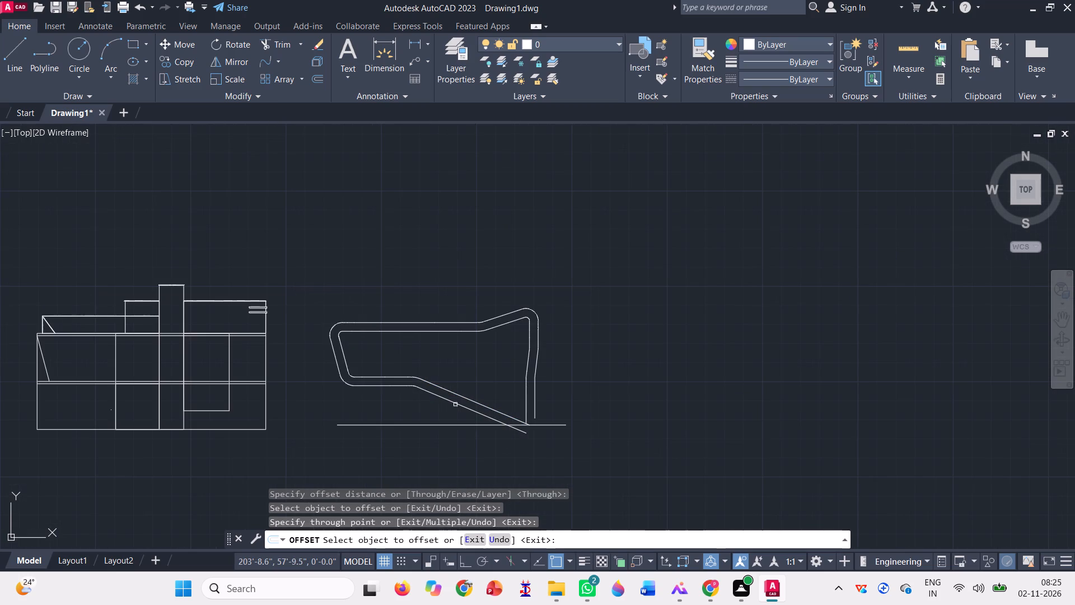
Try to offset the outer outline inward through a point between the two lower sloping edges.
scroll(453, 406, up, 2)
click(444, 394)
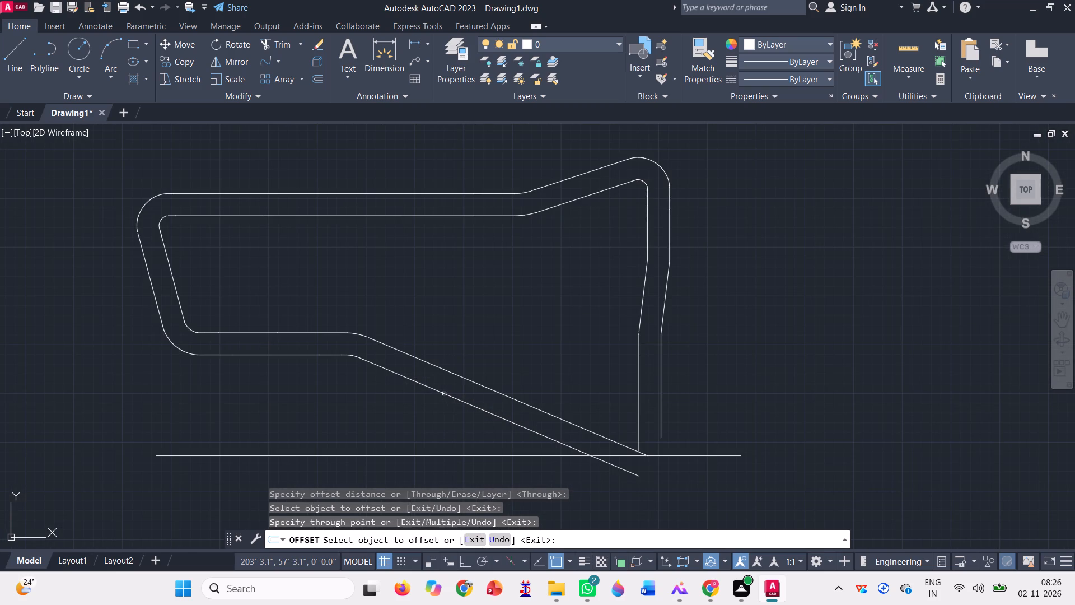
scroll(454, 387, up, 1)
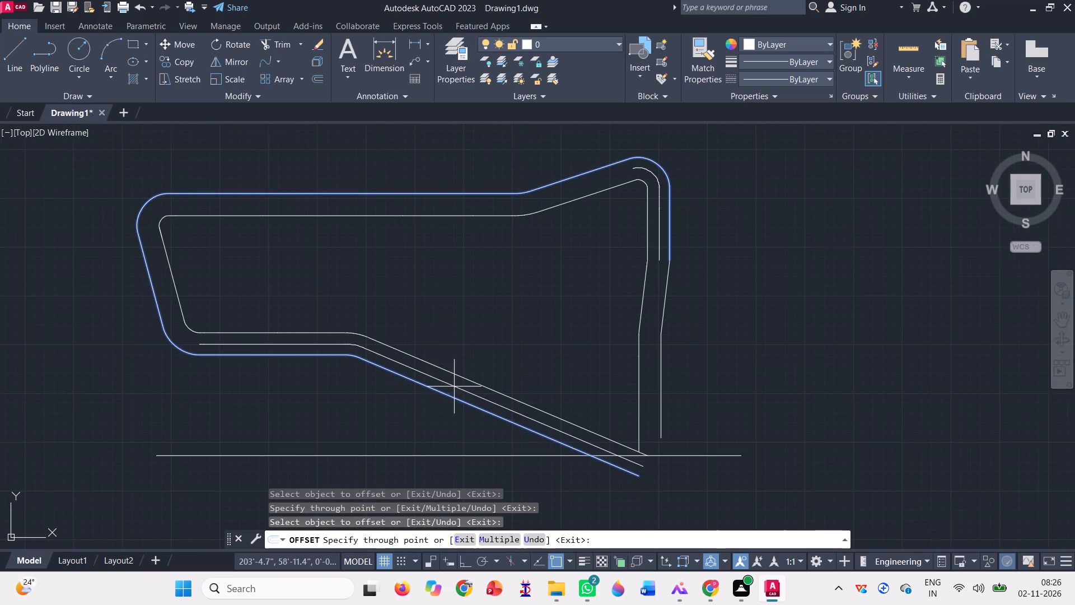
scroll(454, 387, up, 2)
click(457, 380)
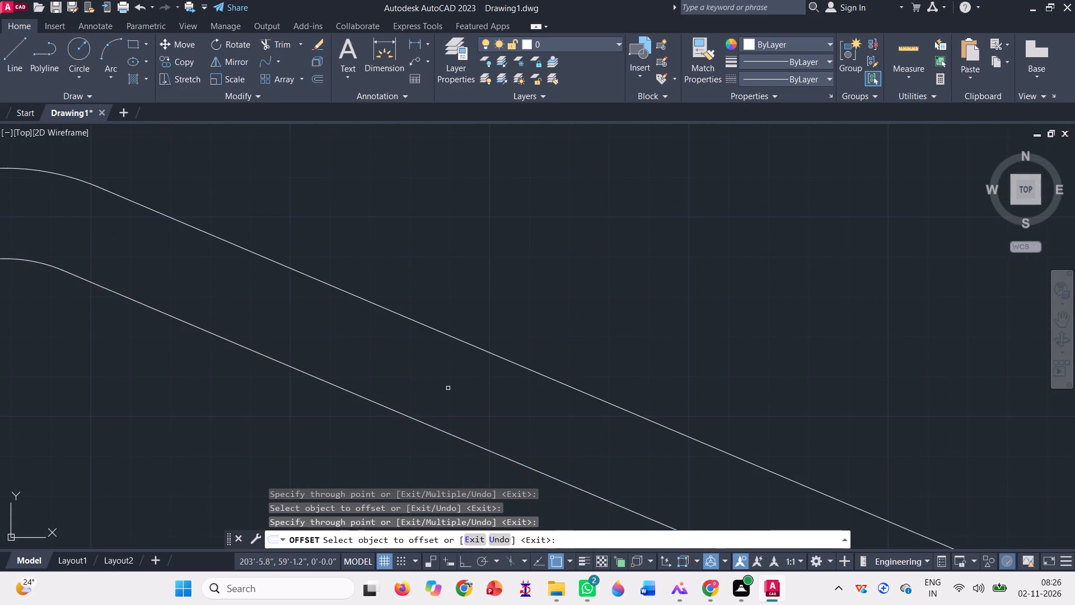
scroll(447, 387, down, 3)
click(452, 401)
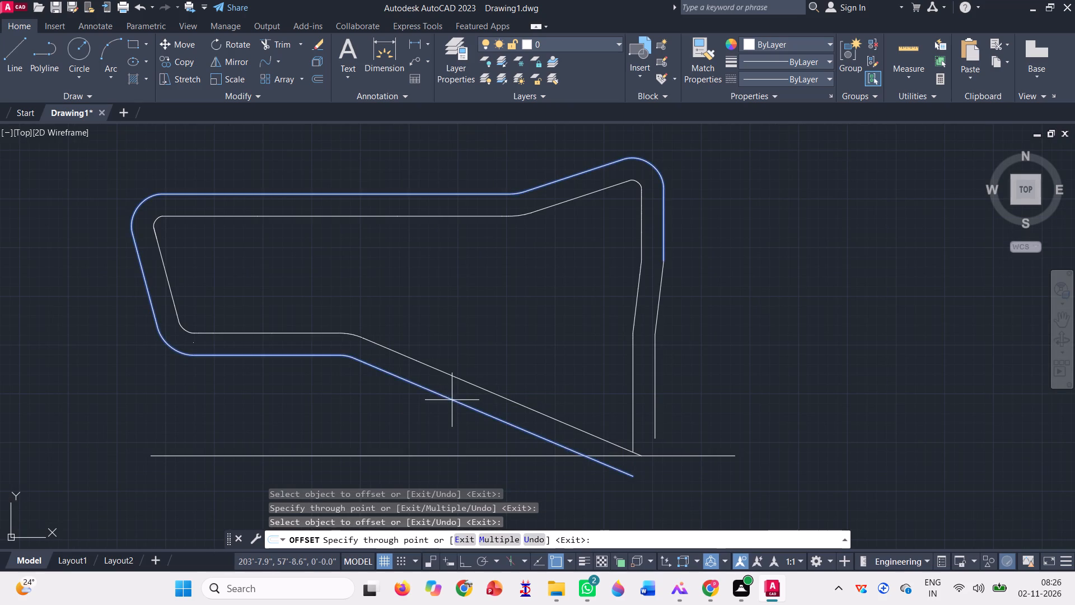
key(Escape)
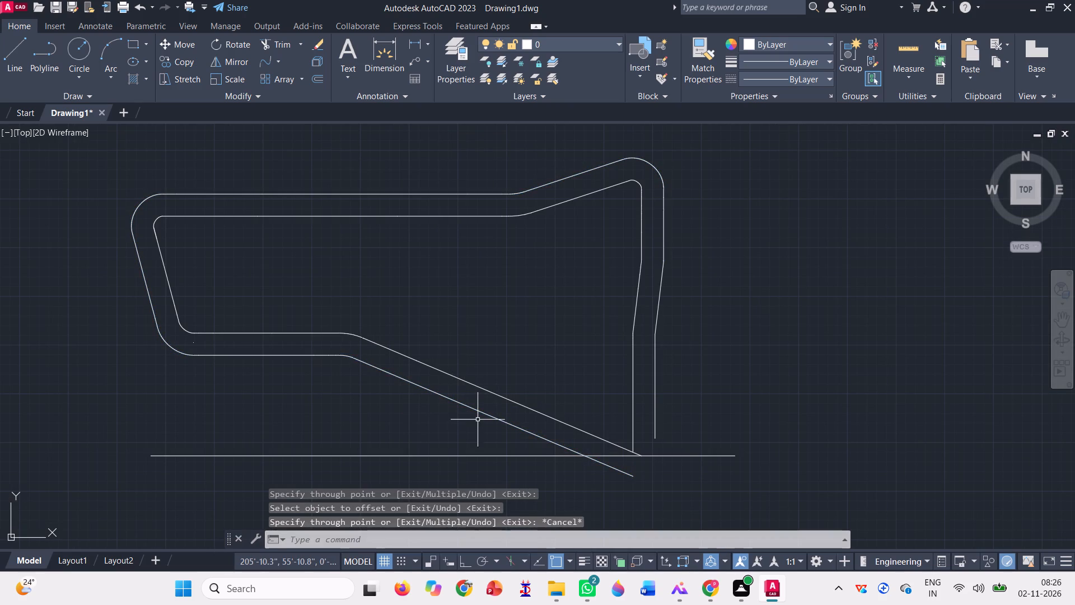
Try again to offset the outer outline inward through a point midway between the two lower sloping edges.
scroll(469, 405, down, 2)
click(320, 82)
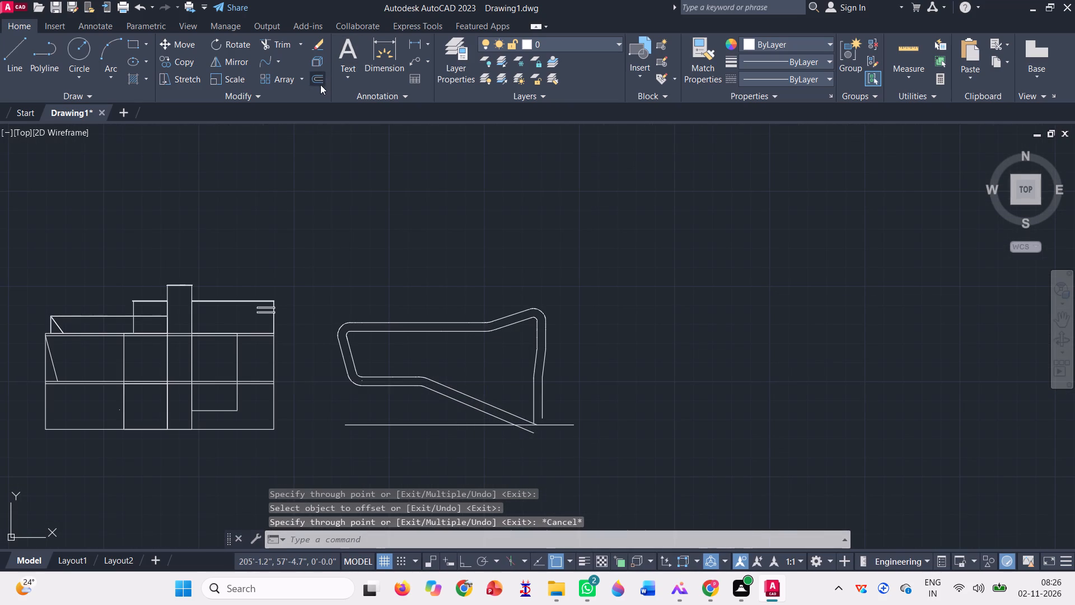
key(space)
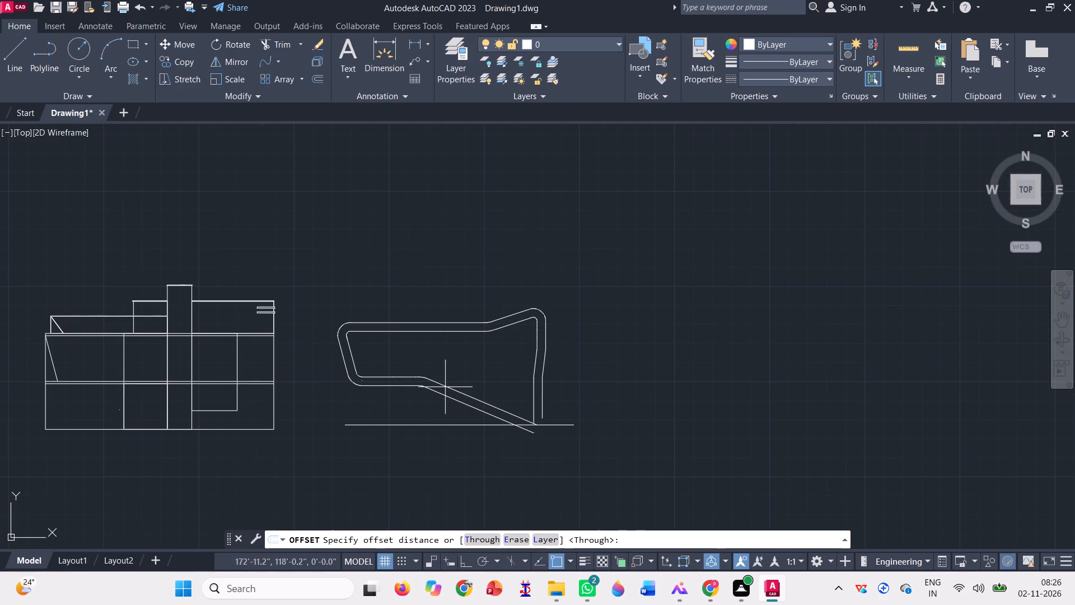
click(434, 390)
scroll(434, 390, up, 3)
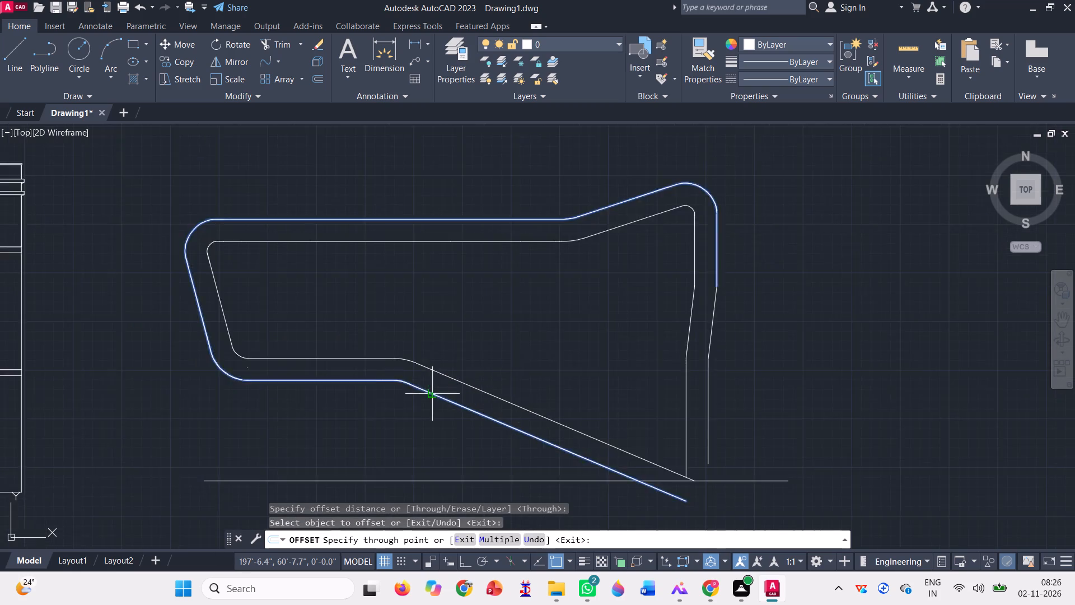
scroll(442, 381, down, 1)
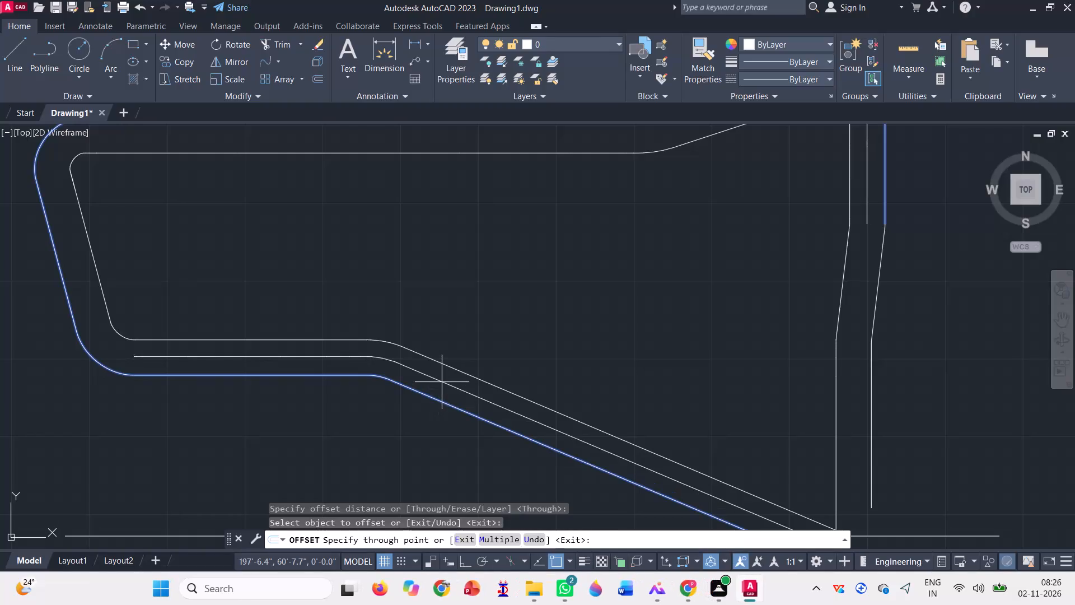
click(443, 381)
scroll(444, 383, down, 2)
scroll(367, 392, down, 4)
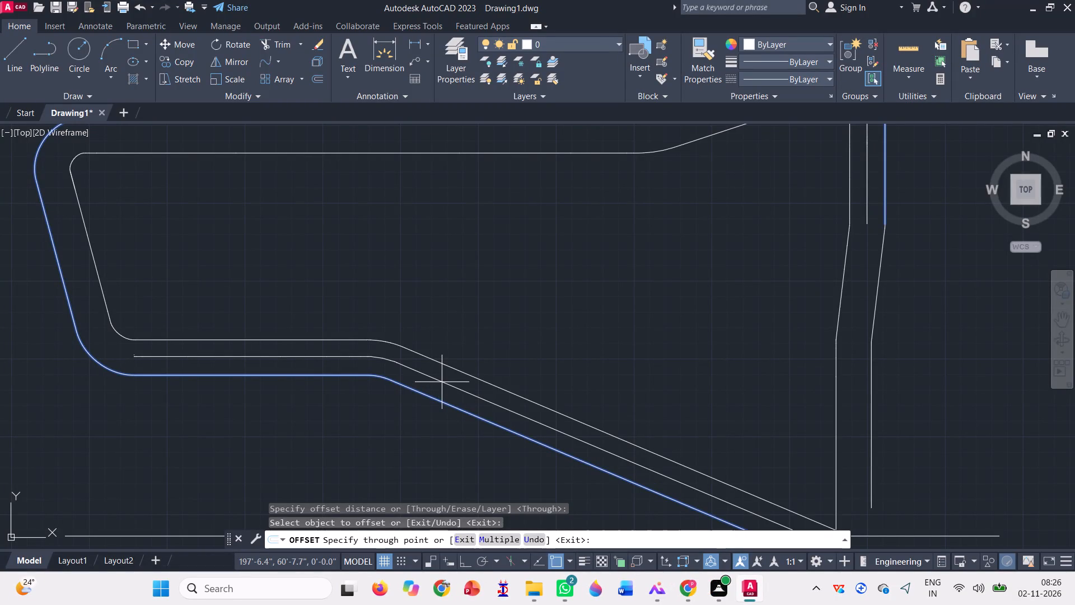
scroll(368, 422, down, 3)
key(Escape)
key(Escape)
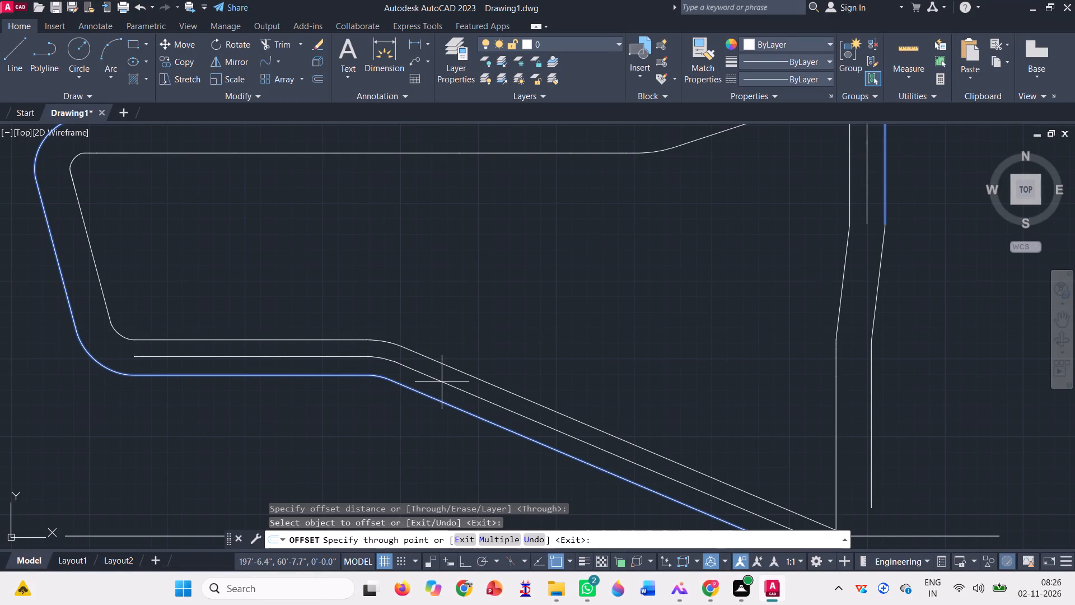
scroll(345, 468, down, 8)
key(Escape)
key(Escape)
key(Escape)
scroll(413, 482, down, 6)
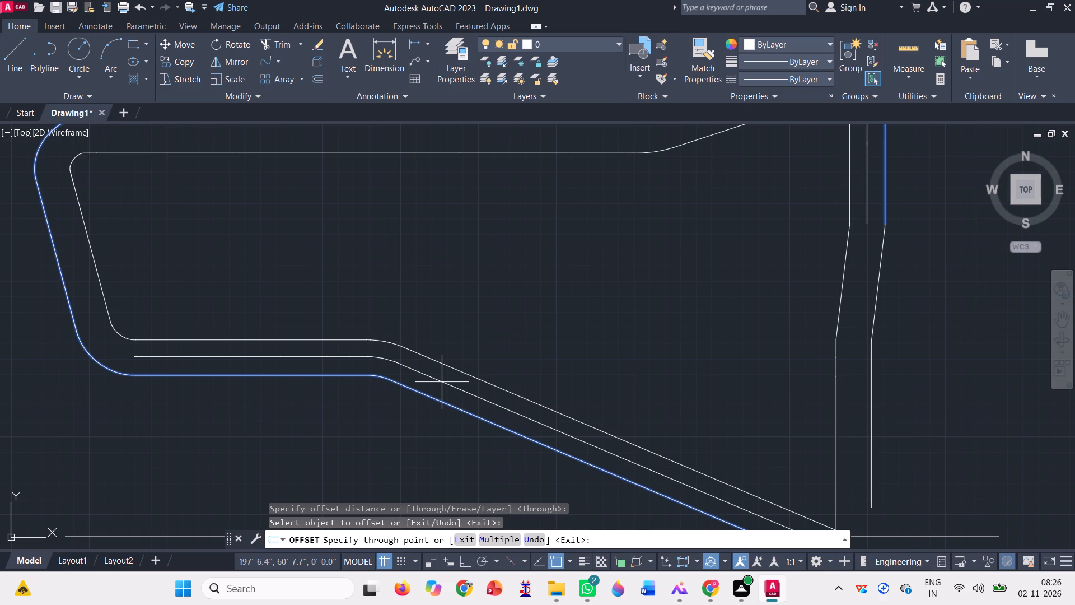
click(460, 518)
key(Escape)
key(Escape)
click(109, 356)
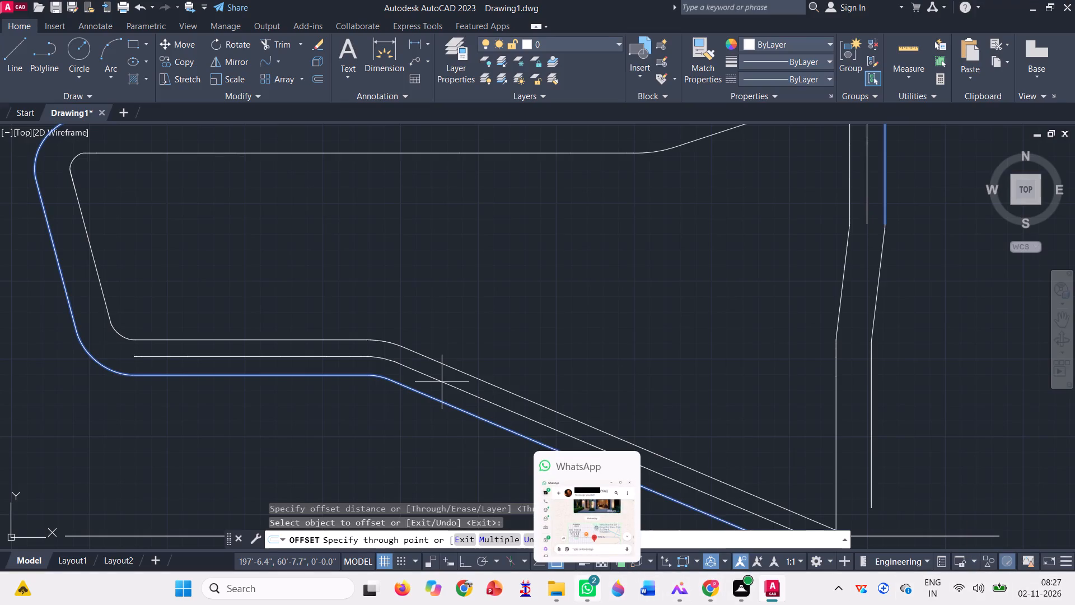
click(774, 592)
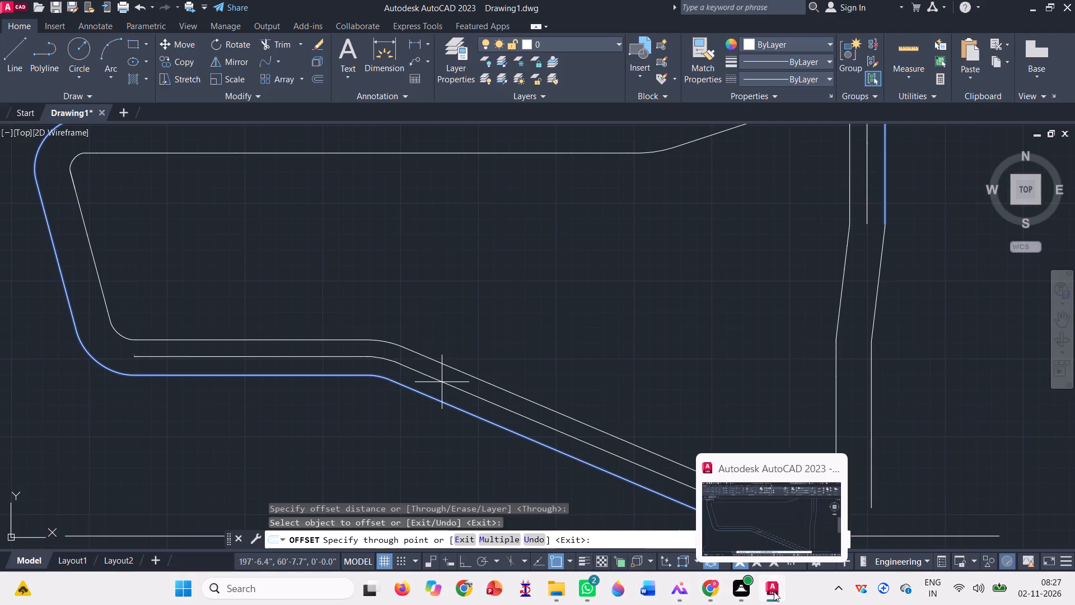
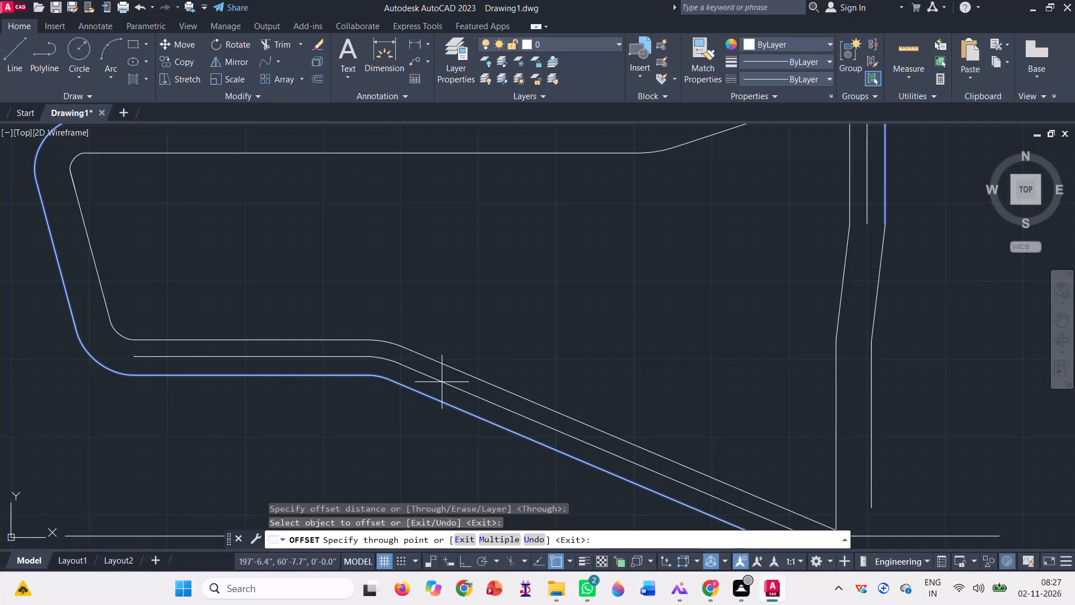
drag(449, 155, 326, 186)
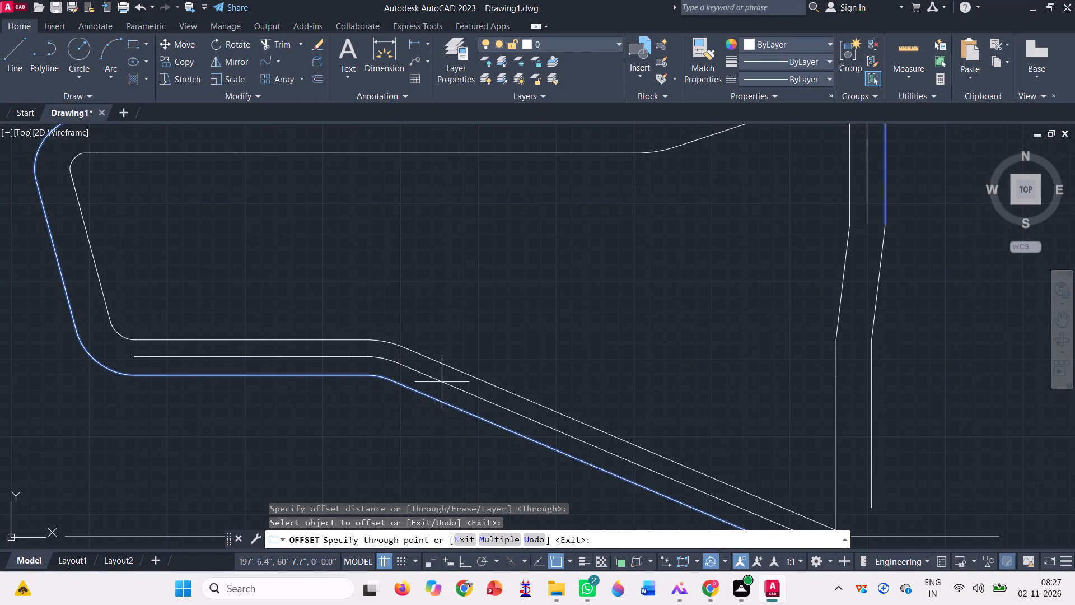
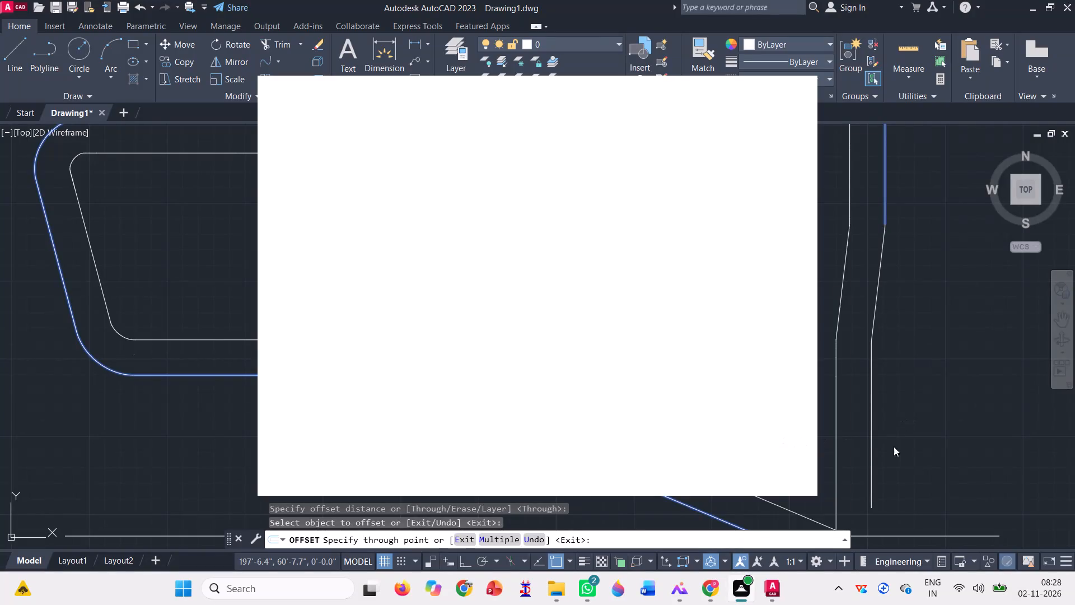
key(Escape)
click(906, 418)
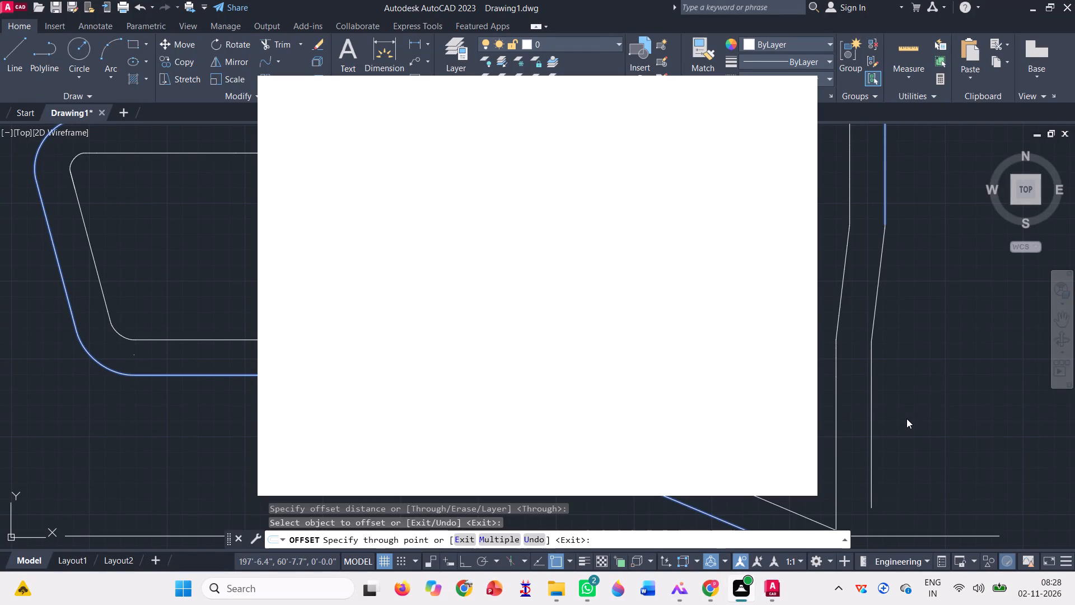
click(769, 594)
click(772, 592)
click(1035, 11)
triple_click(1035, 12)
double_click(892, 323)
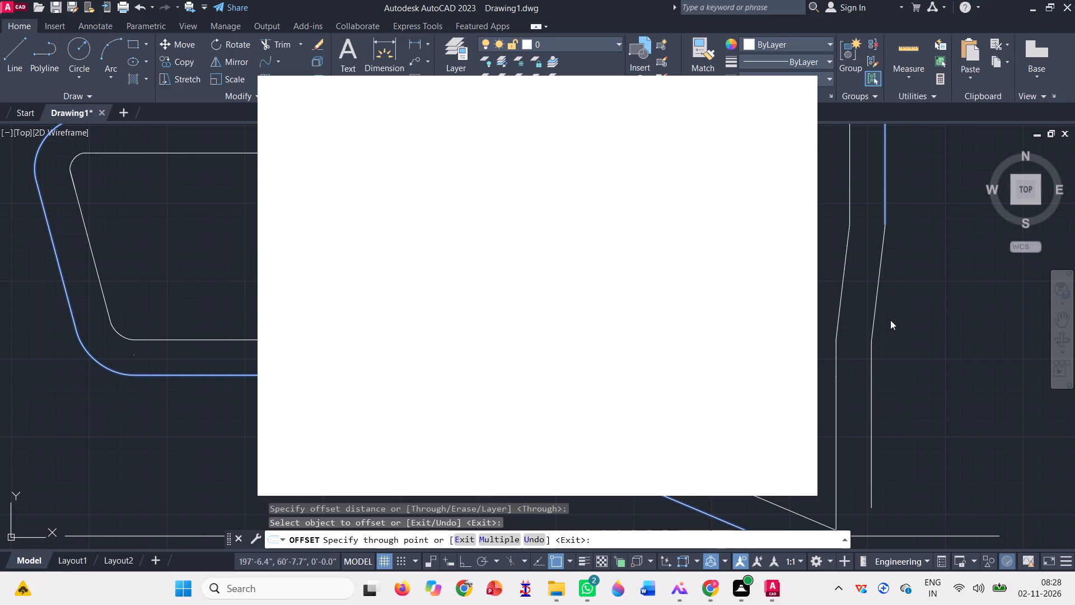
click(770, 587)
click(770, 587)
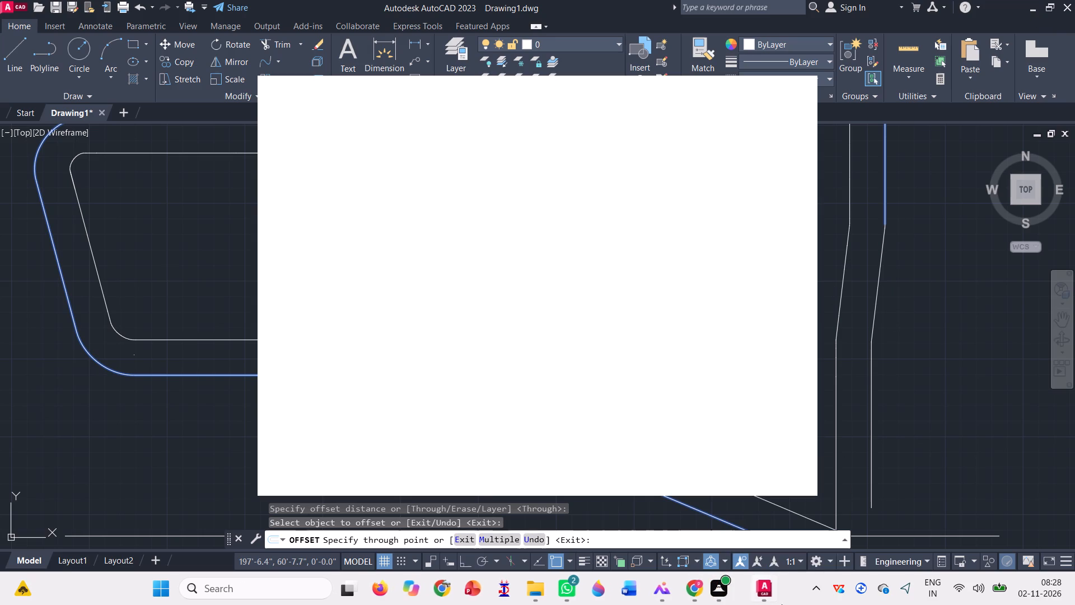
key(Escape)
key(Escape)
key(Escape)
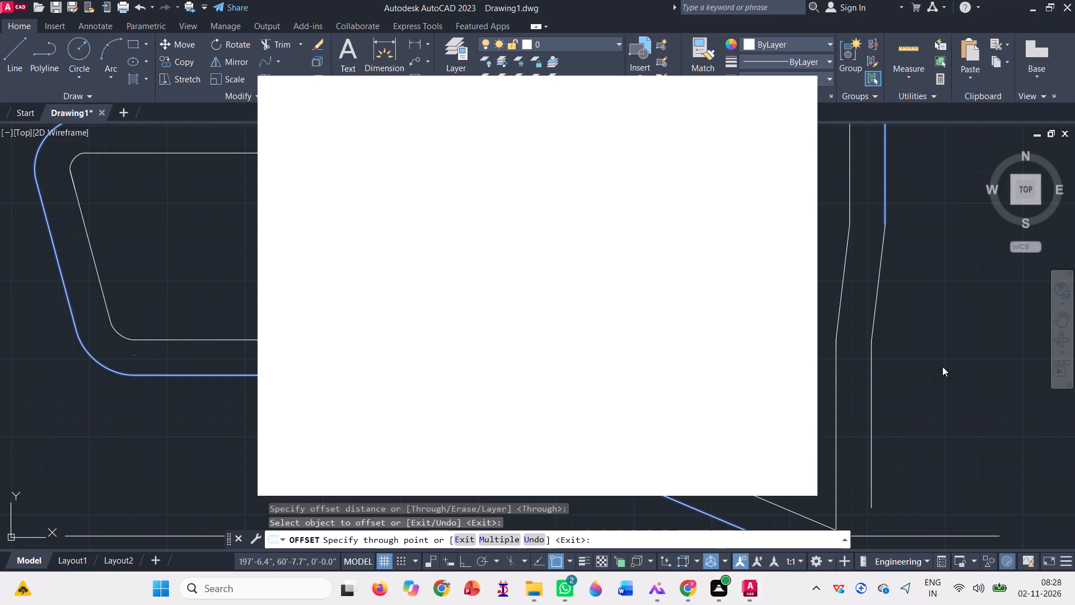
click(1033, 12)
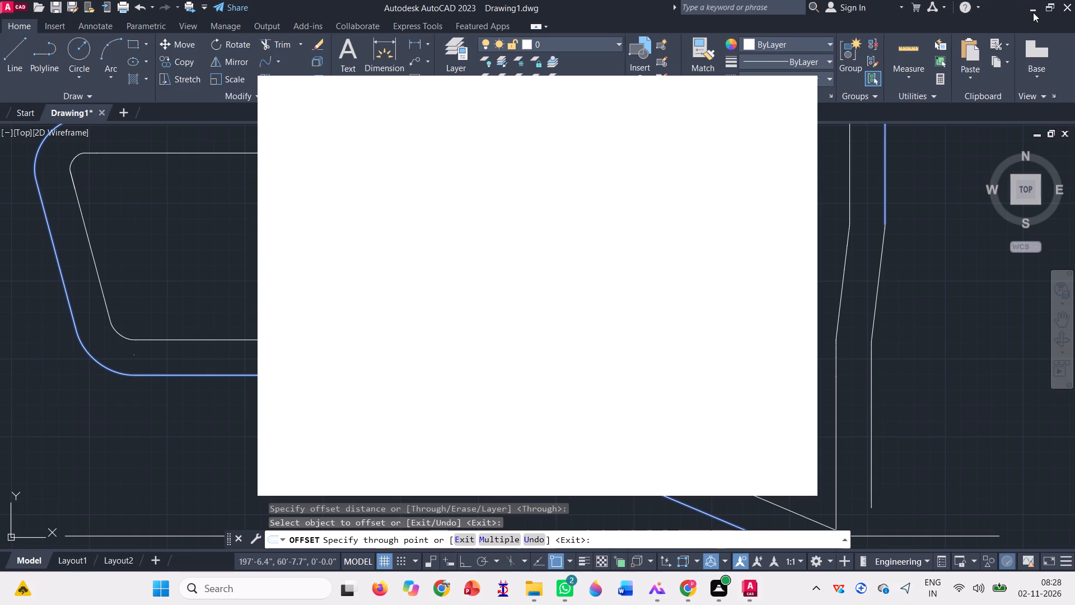
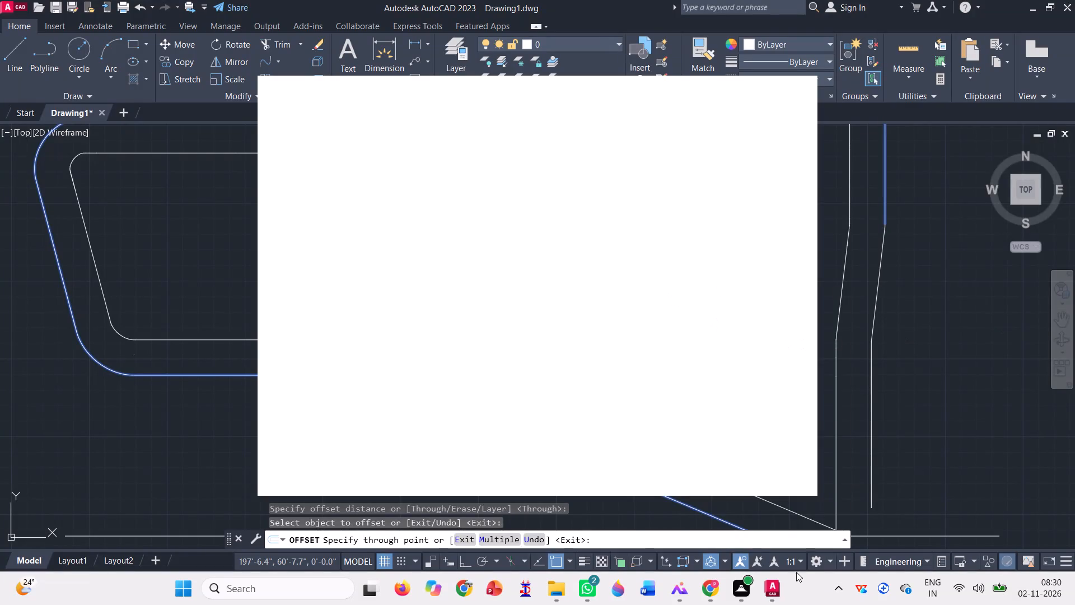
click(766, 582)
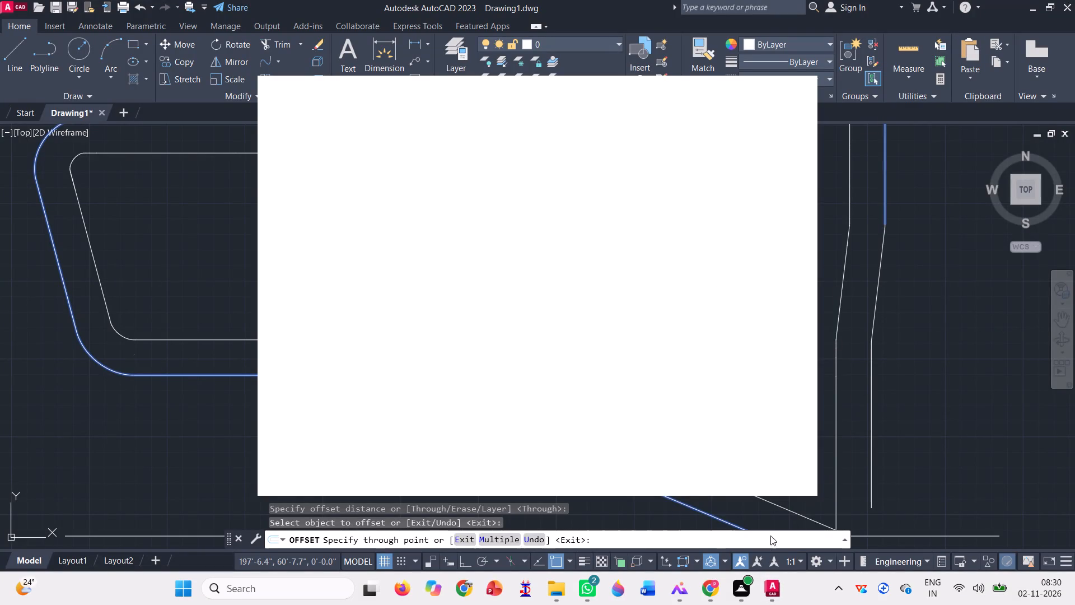
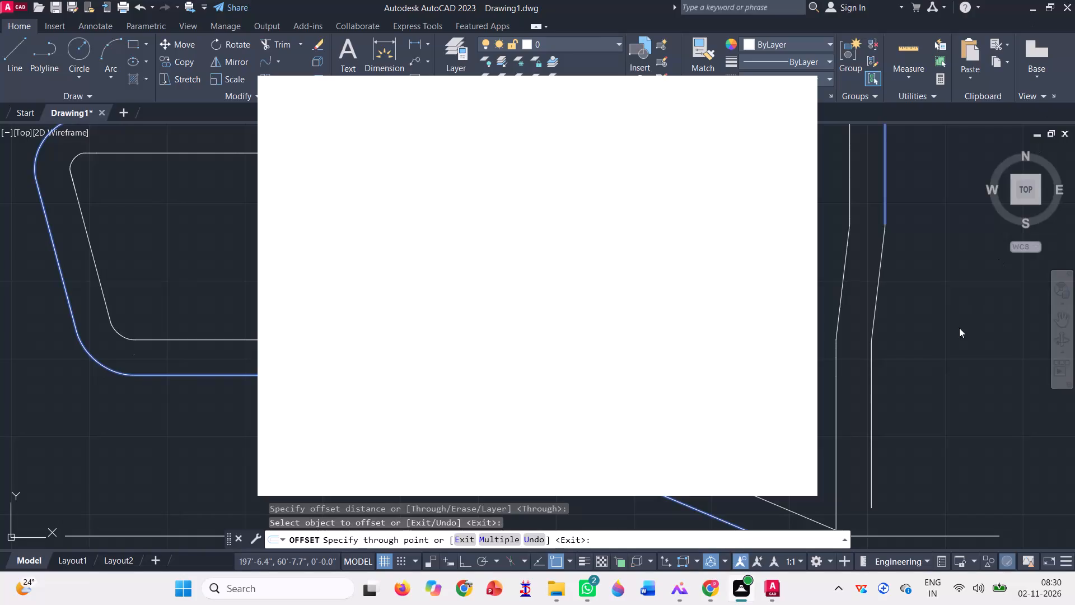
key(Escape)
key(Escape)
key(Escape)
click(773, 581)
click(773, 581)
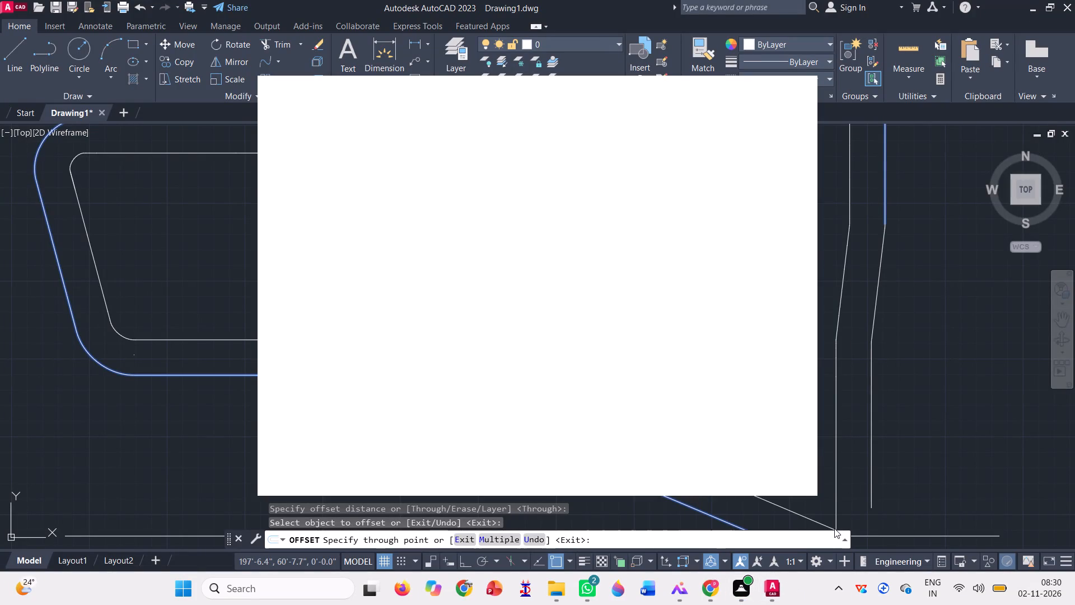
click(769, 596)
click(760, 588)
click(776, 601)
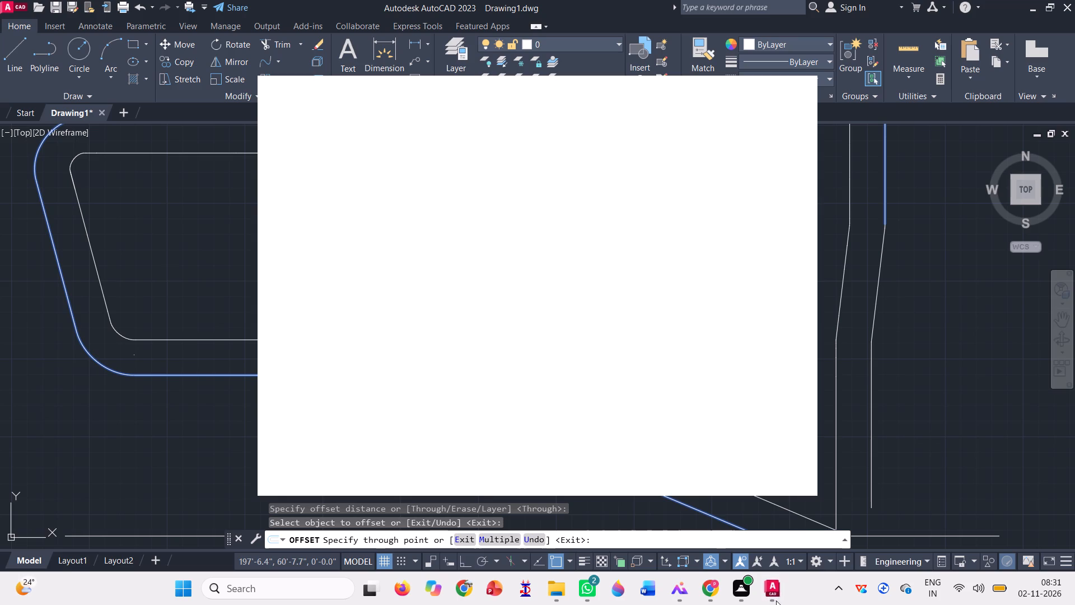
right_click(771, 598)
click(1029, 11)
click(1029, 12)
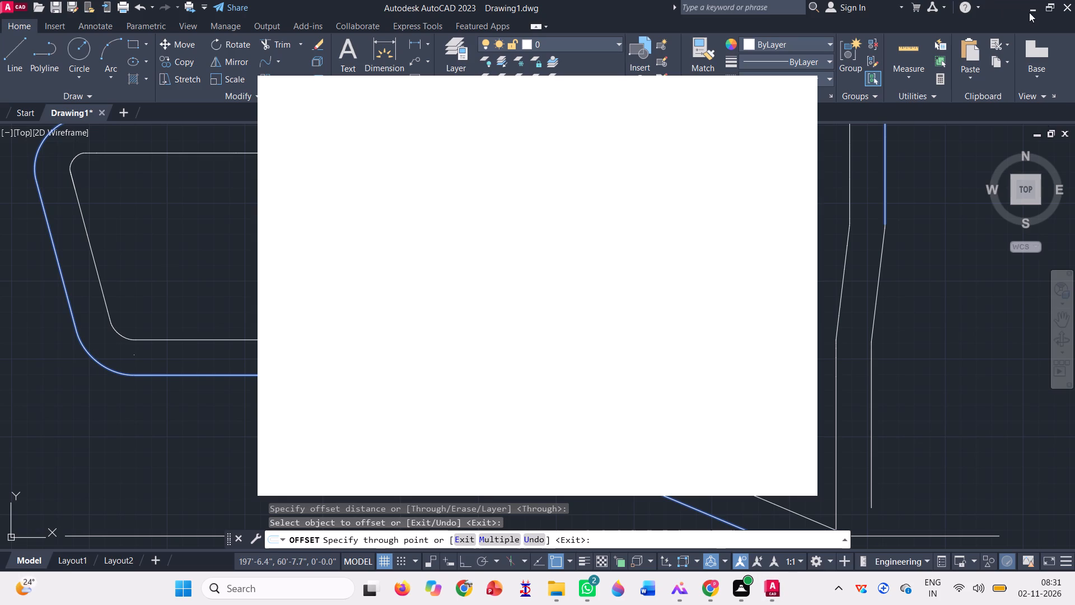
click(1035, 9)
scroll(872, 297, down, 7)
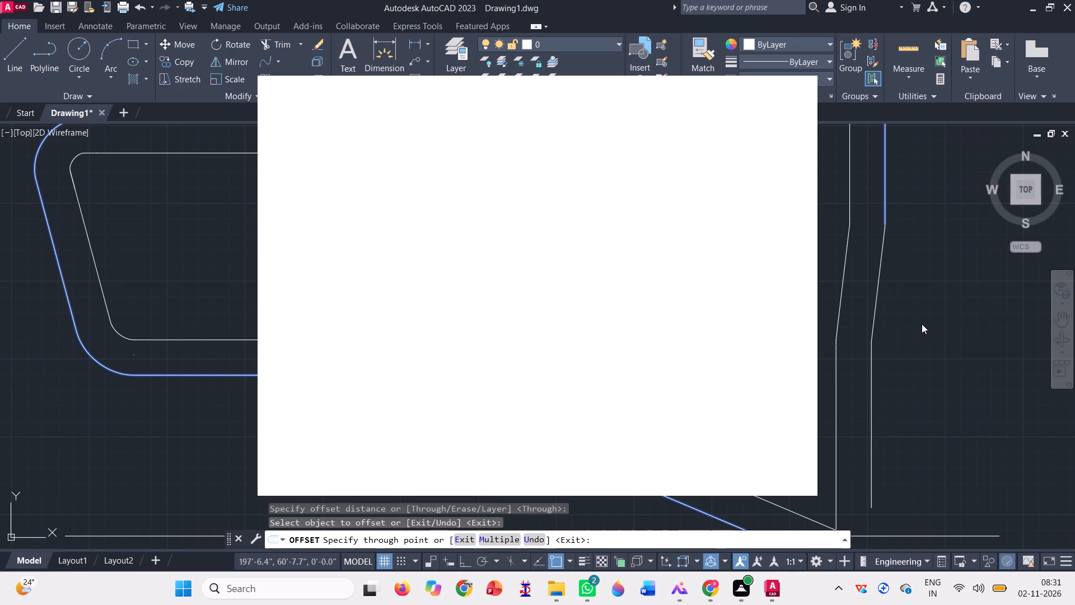
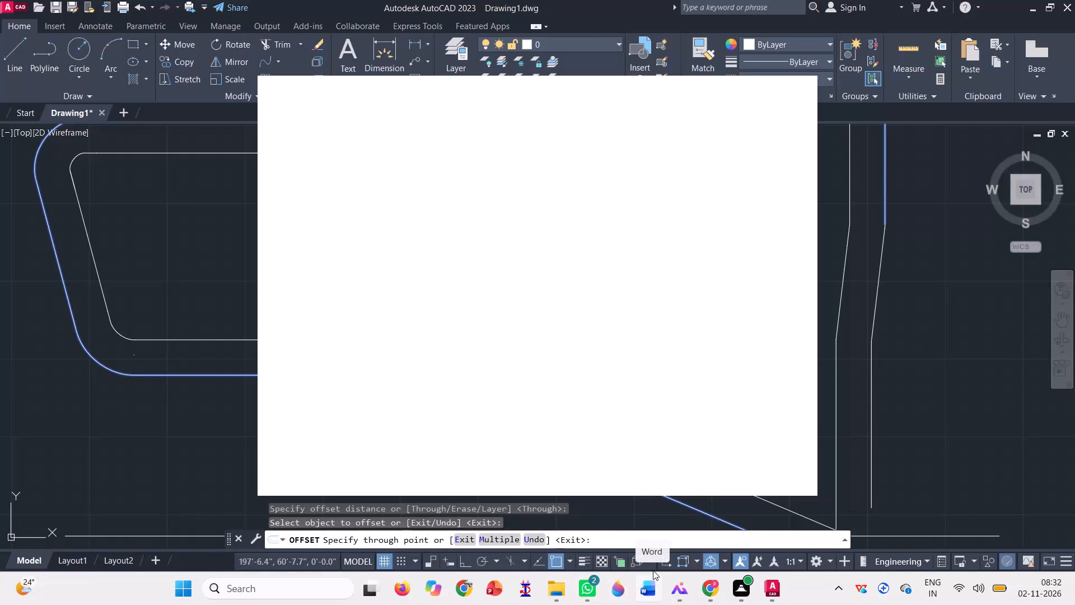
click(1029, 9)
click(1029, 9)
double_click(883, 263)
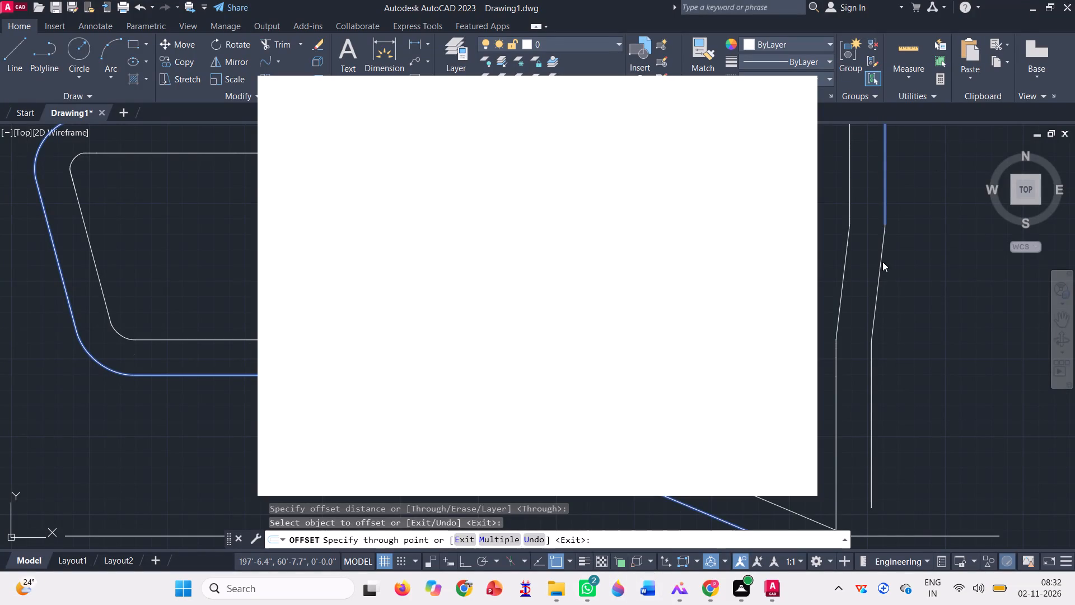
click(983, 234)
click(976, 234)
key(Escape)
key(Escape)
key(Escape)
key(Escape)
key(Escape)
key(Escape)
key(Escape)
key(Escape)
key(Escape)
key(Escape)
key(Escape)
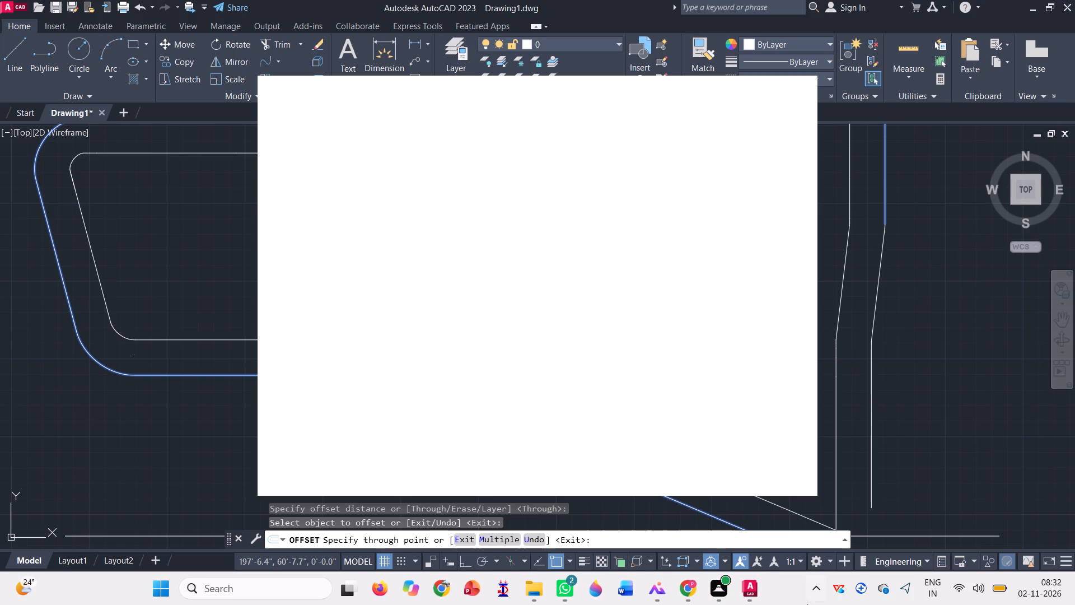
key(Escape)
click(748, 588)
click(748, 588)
Restart the computer through Windows while the drawing application is stuck in the Offset command.
click(154, 598)
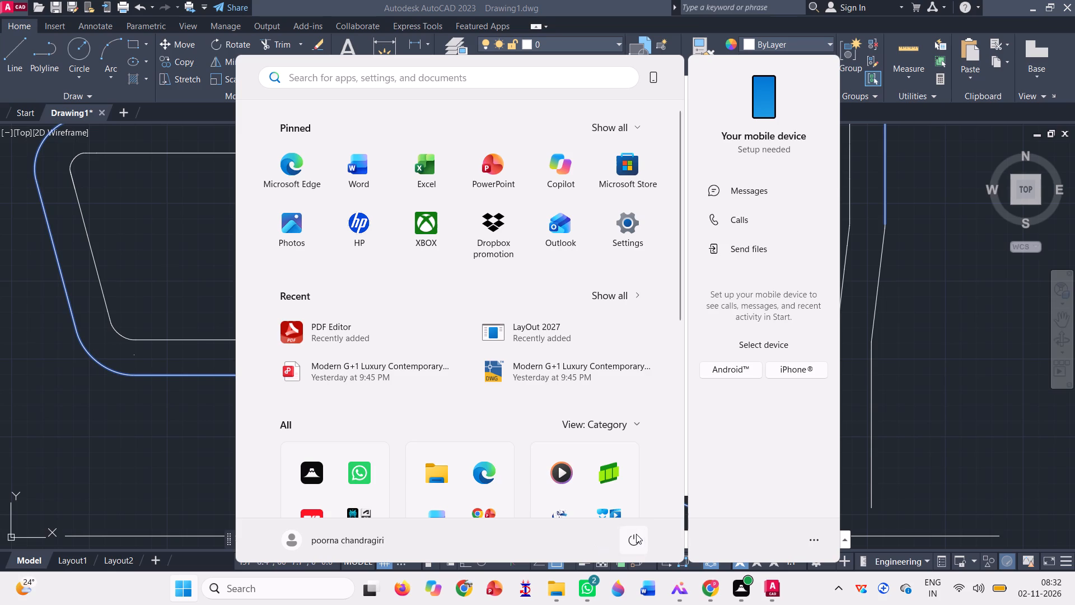
click(636, 533)
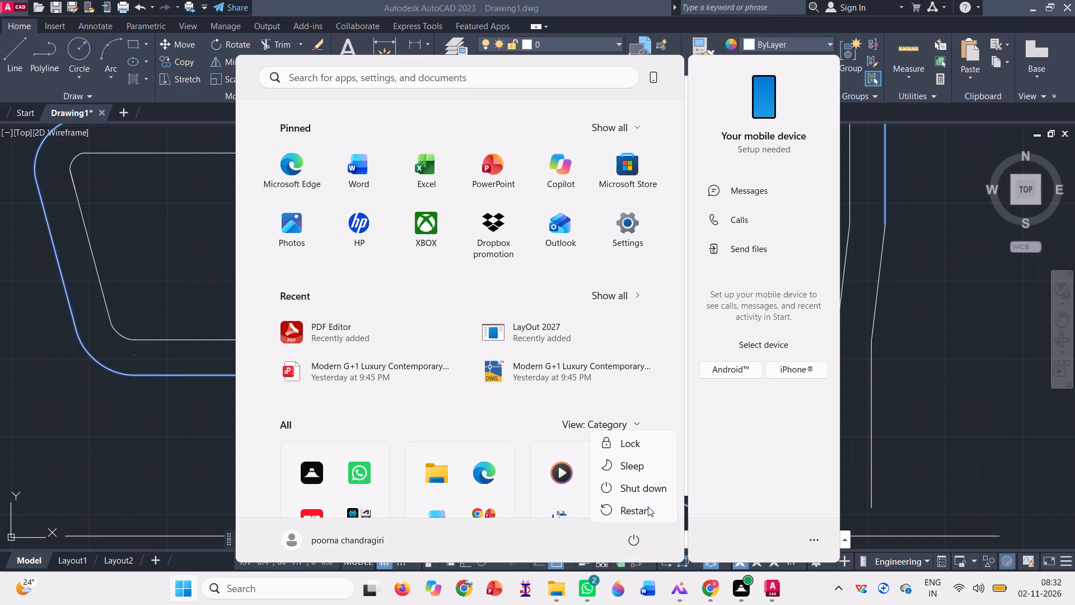
click(648, 506)
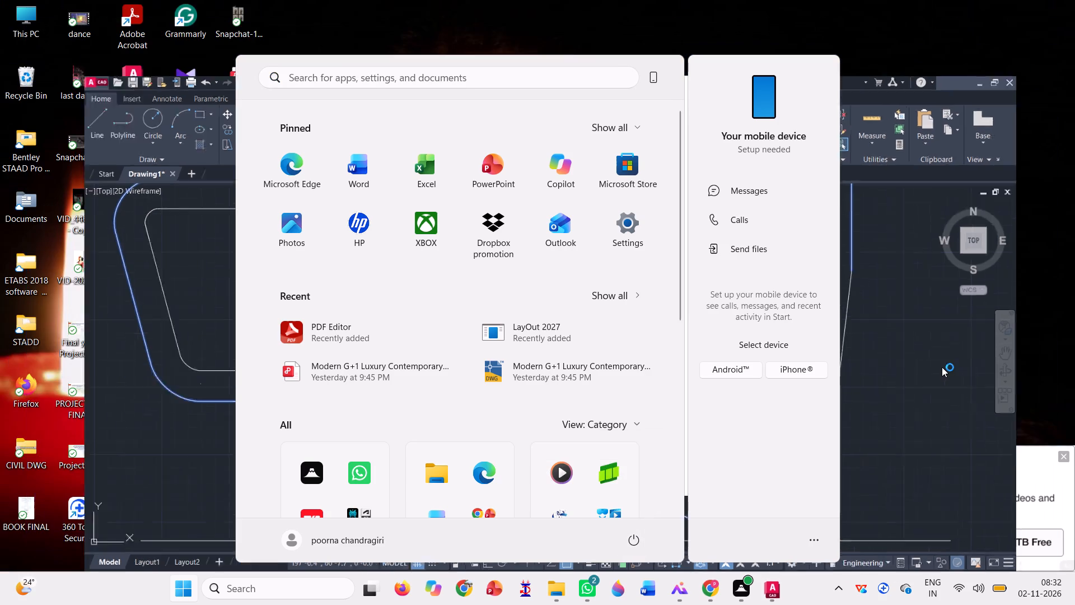
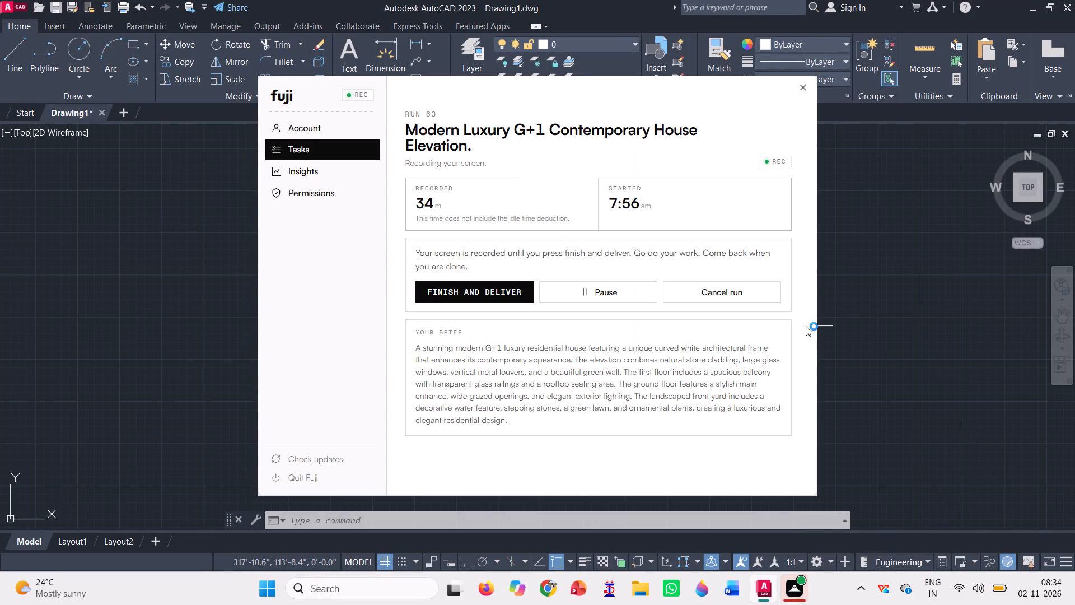
Draw a horizontal base line ending in a 50' segment, with a vertical line rising from its far end, using Ortho.
click(927, 213)
click(863, 366)
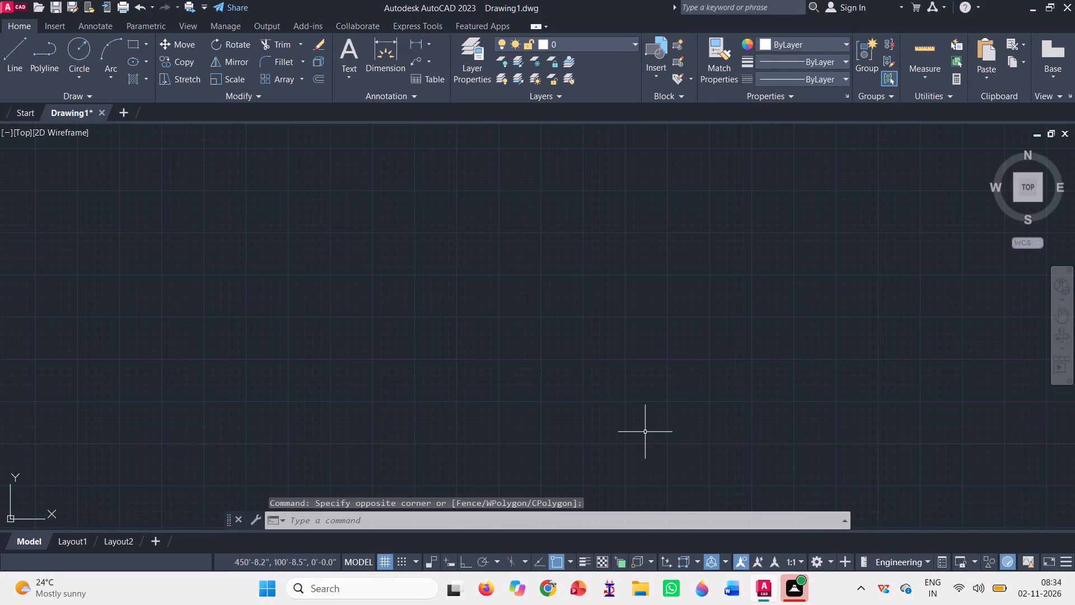
key(l)
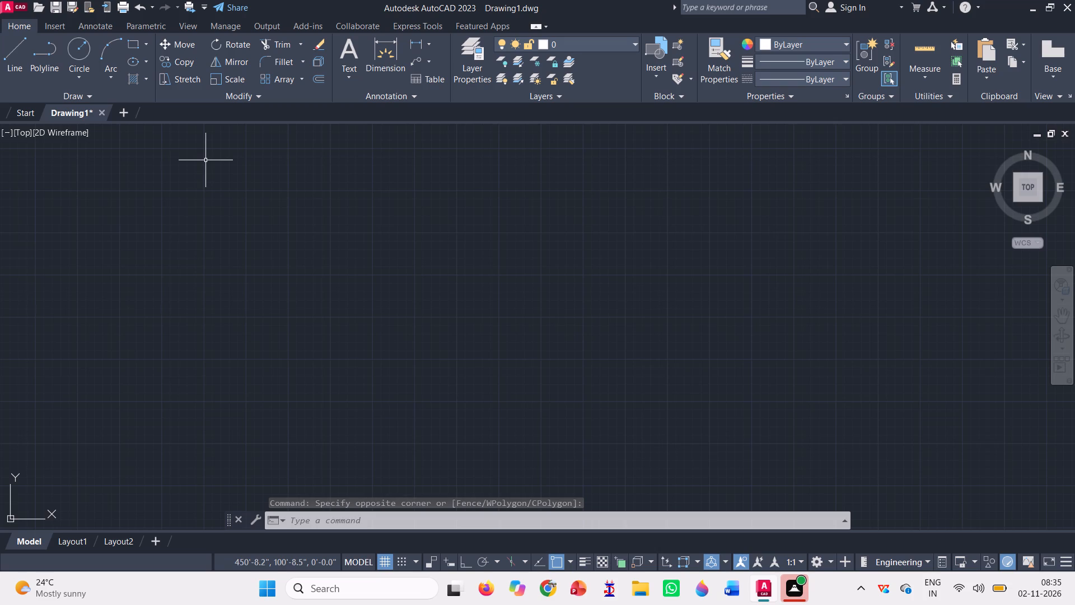
key(Return)
click(250, 385)
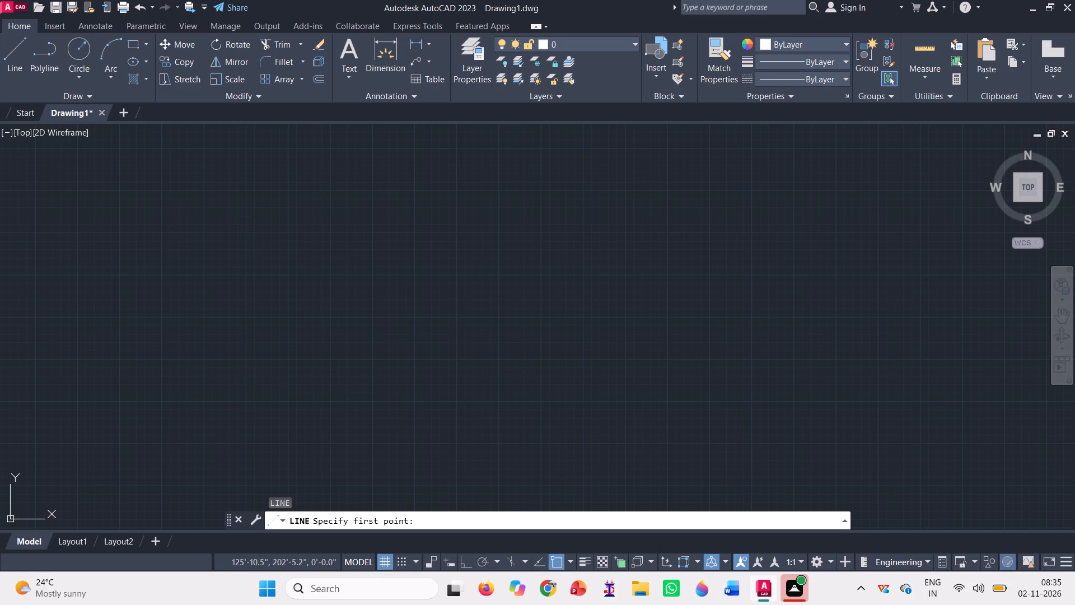
key(F7)
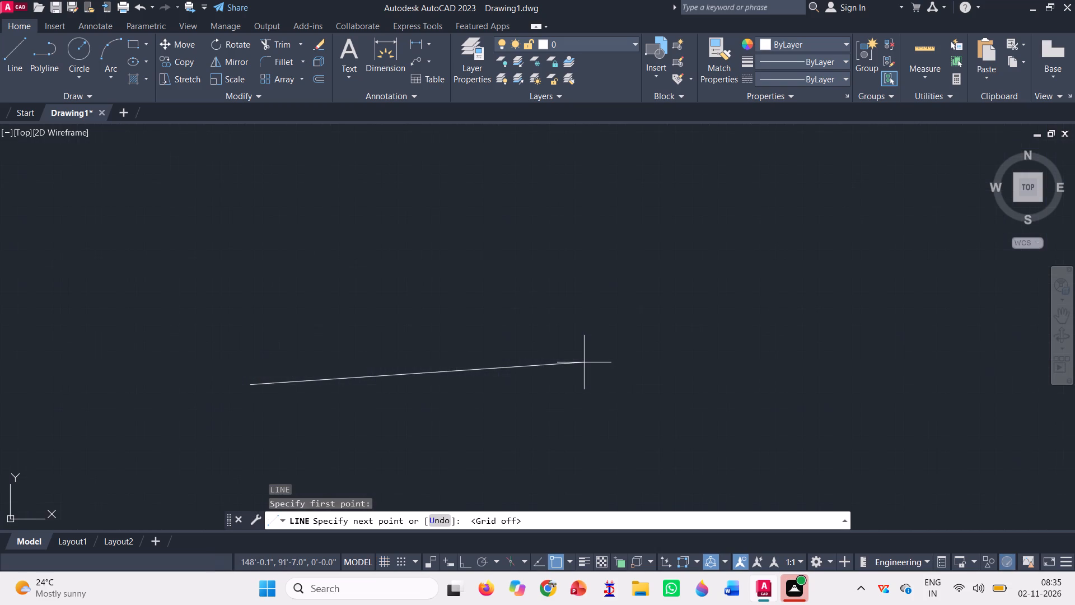
key(F7)
key(F8)
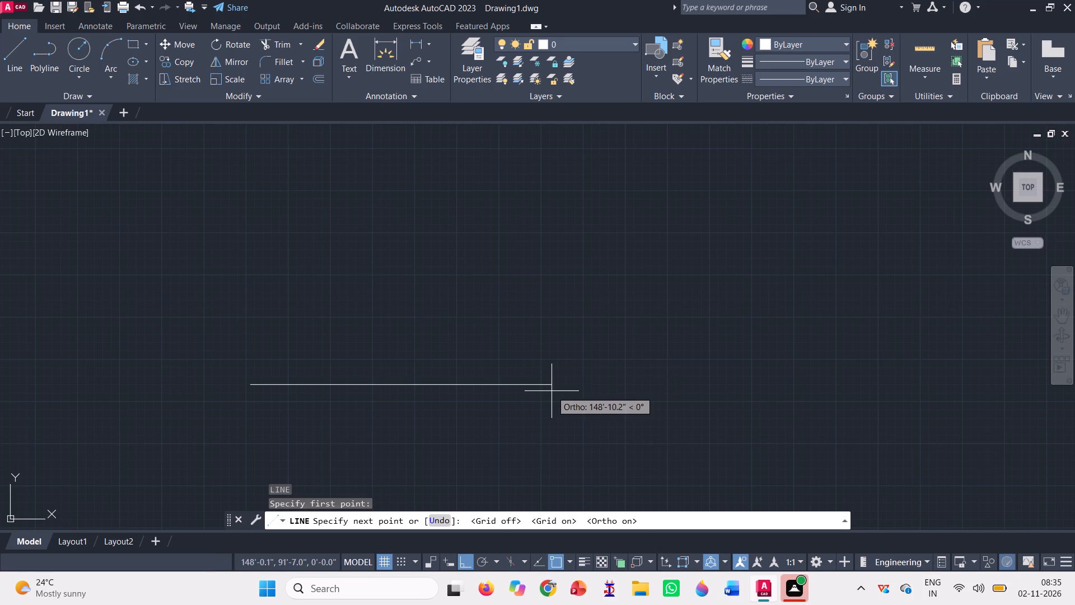
click(542, 392)
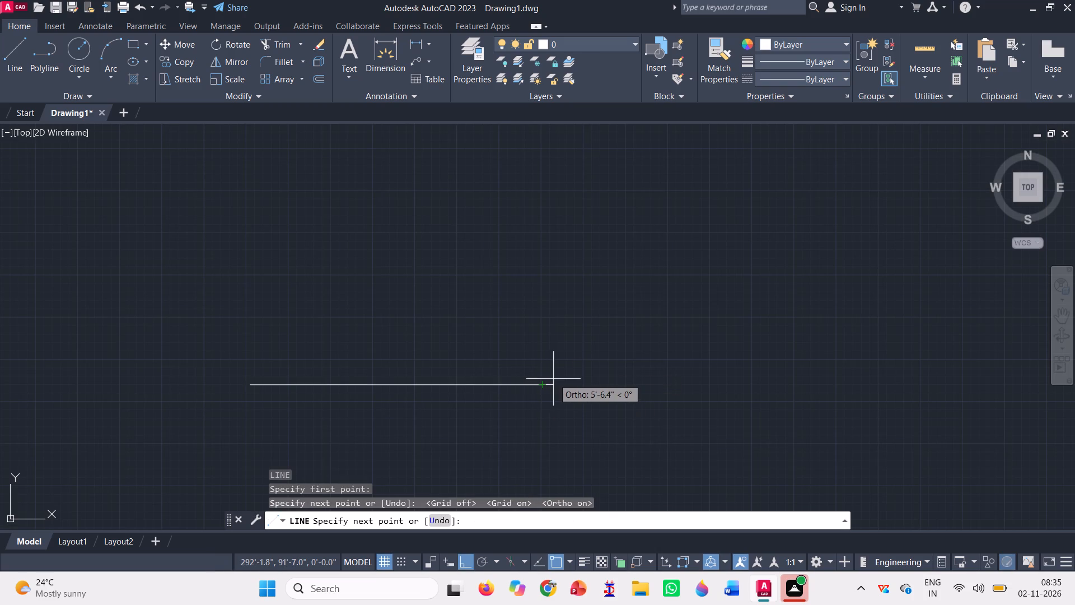
text(50')
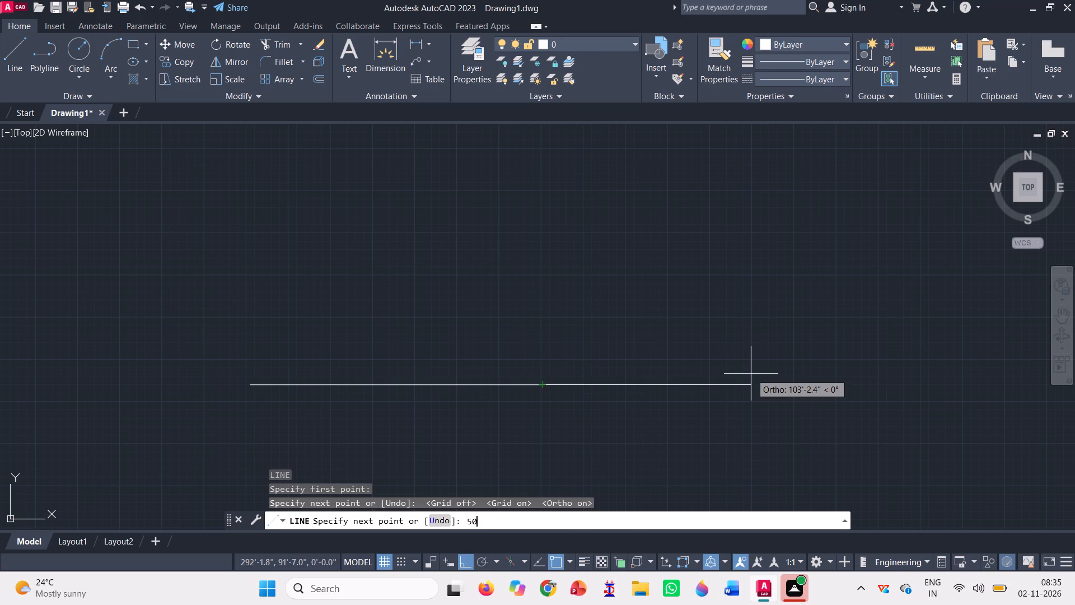
key(Return)
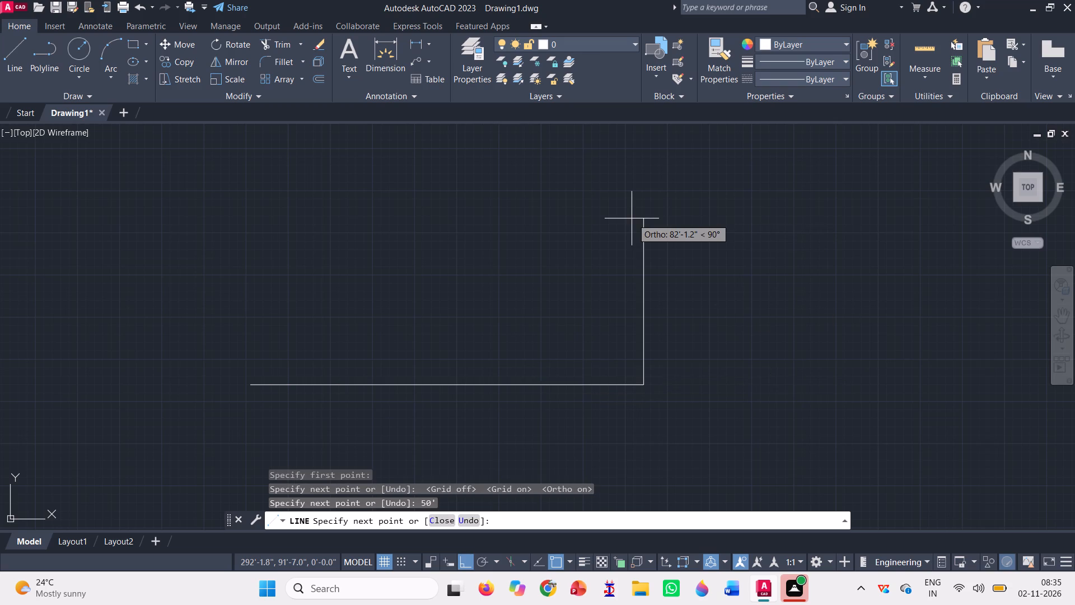
click(649, 193)
key(space)
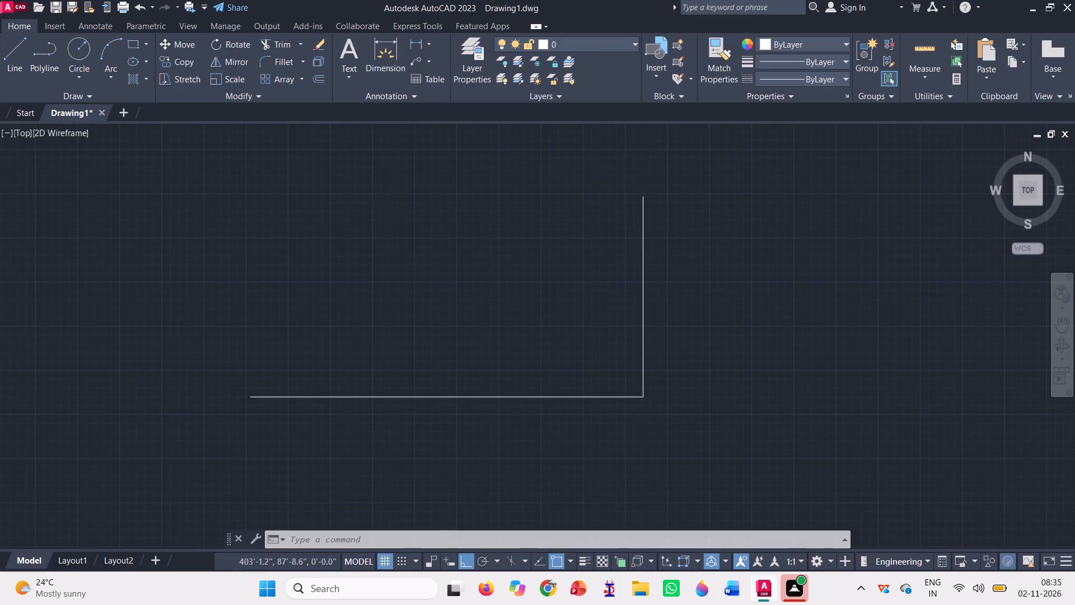
Trim away the surplus horizontal segment, leaving only the 50' base line and the vertical.
click(277, 40)
click(329, 367)
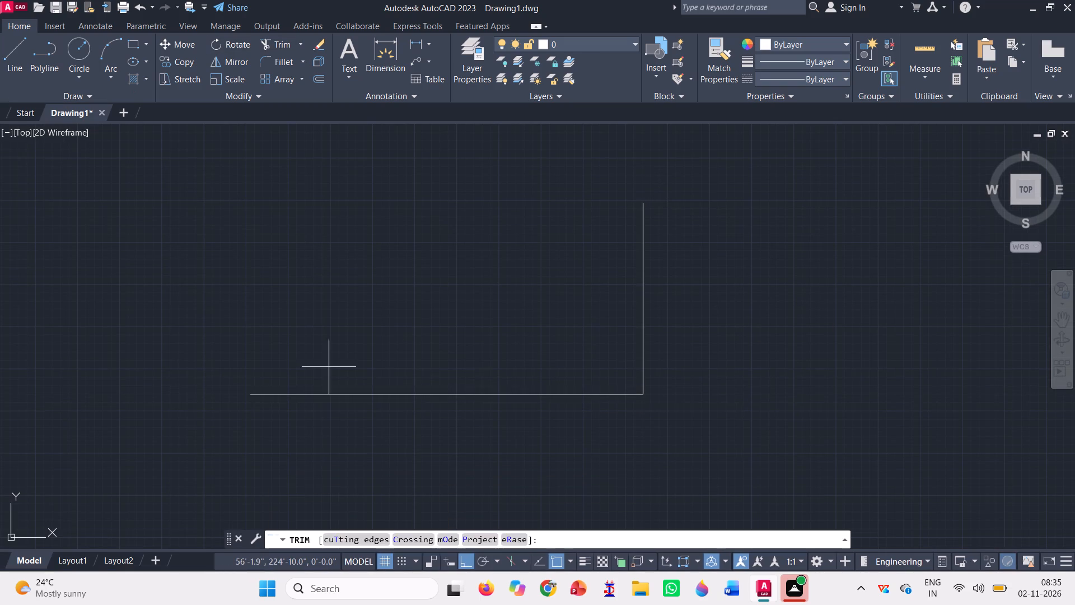
click(372, 461)
key(Escape)
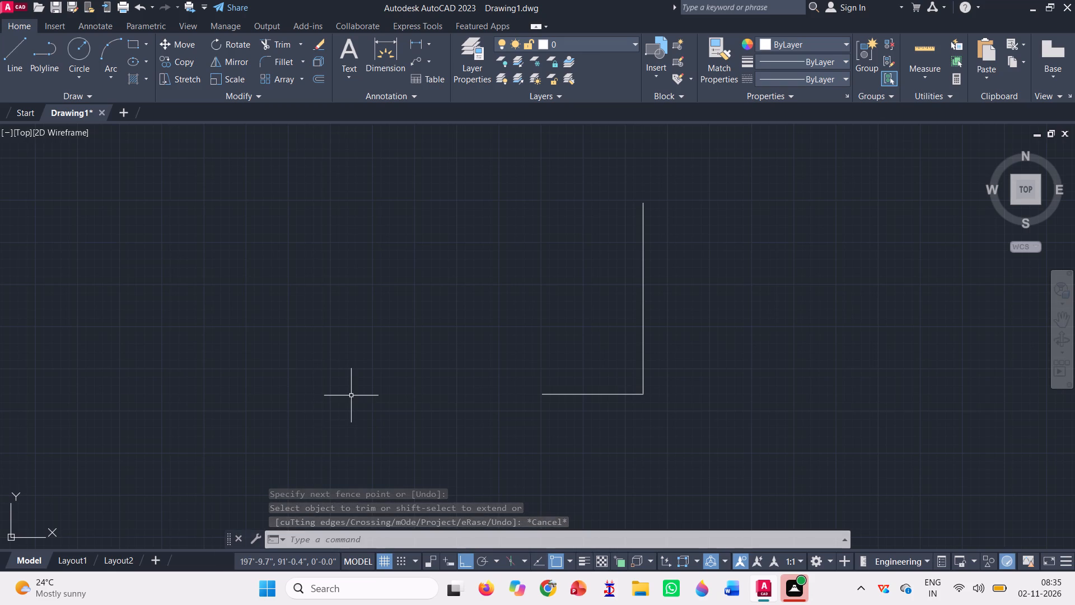
Draw a vertical line up from the open end of the 50' base line, roughly matching the opposite side.
key(l)
key(Return)
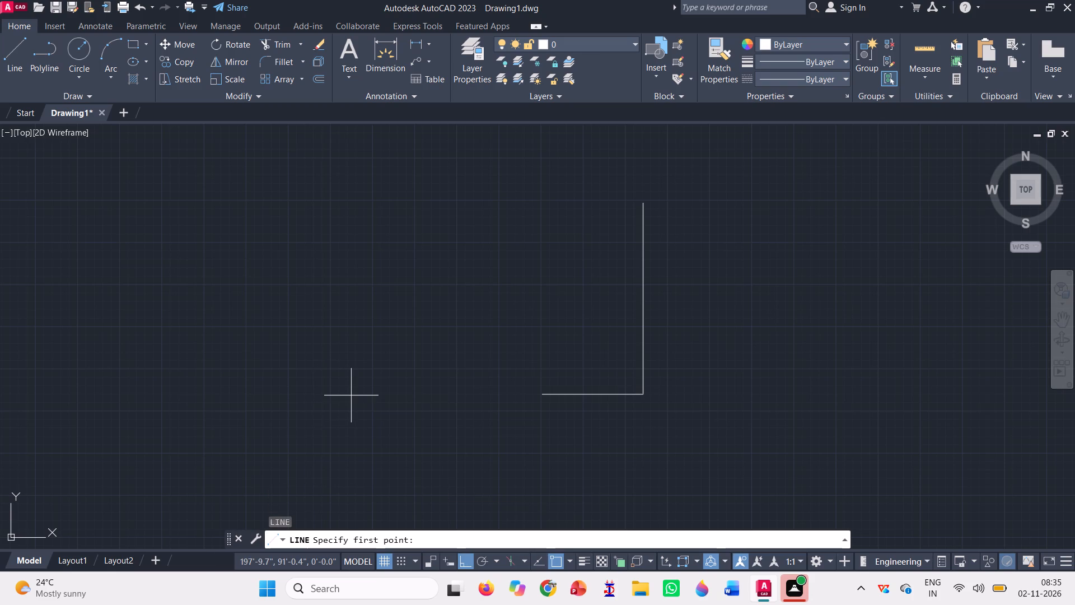
click(541, 398)
click(551, 214)
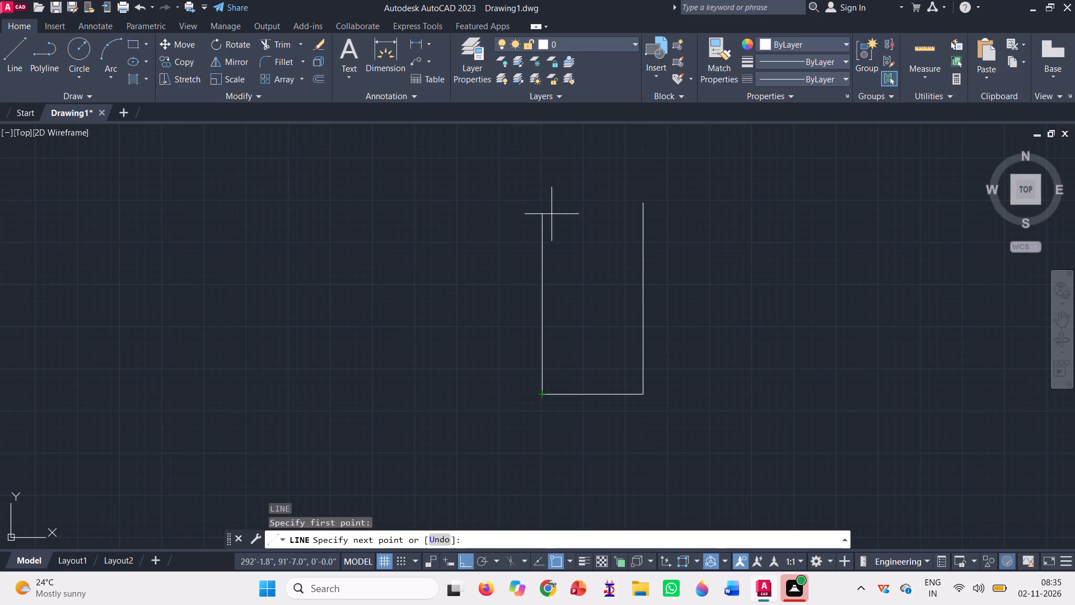
key(space)
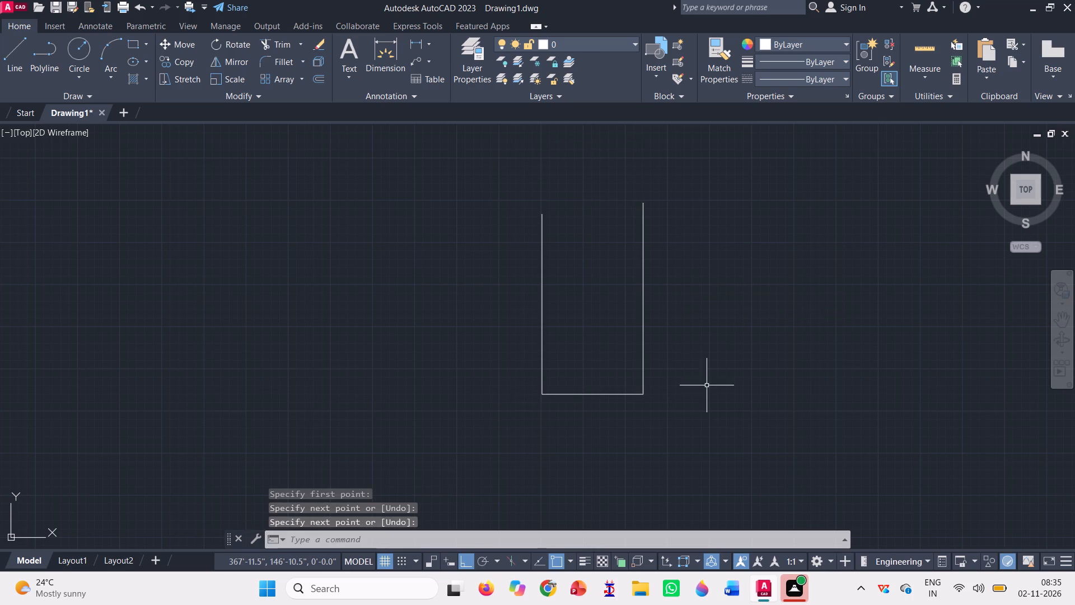
Draw the first floor band across both verticals, 10' above the base, as two horizontal lines 0'6" apart.
scroll(709, 391, up, 1)
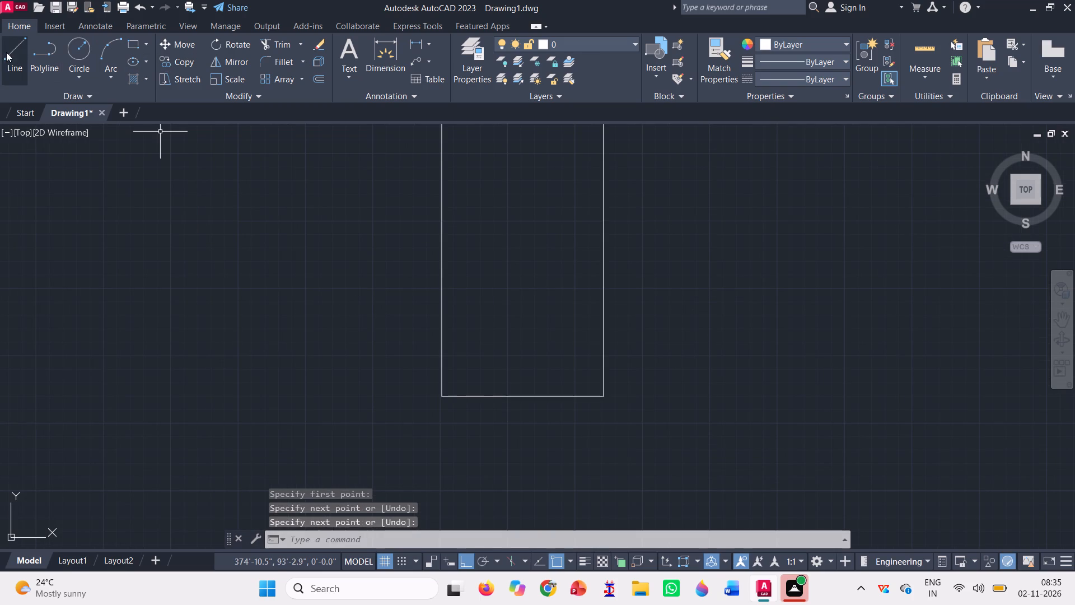
click(6, 52)
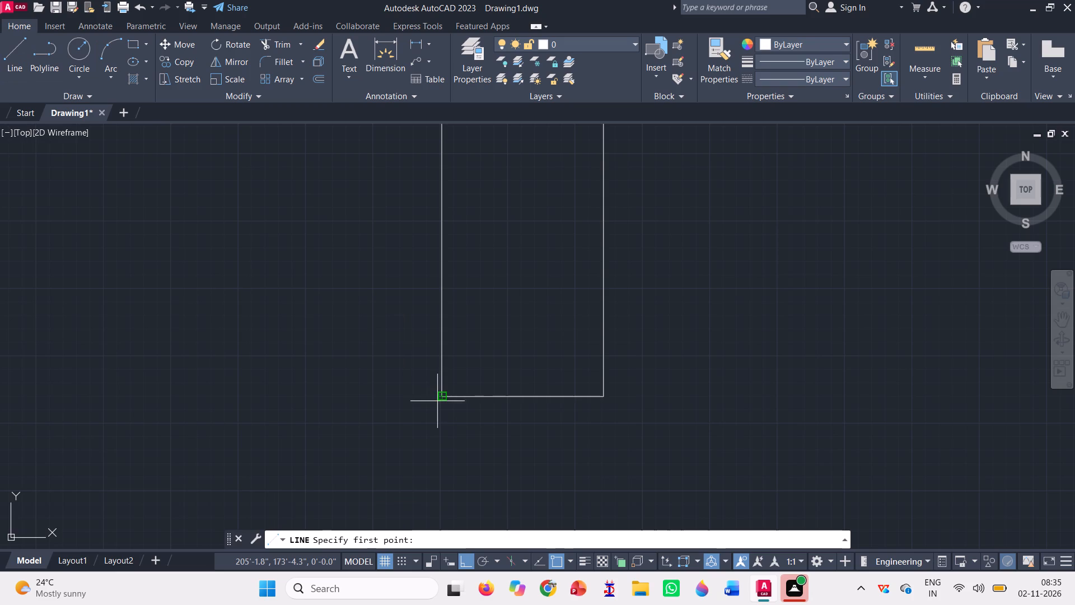
click(439, 399)
text(10')
key(Return)
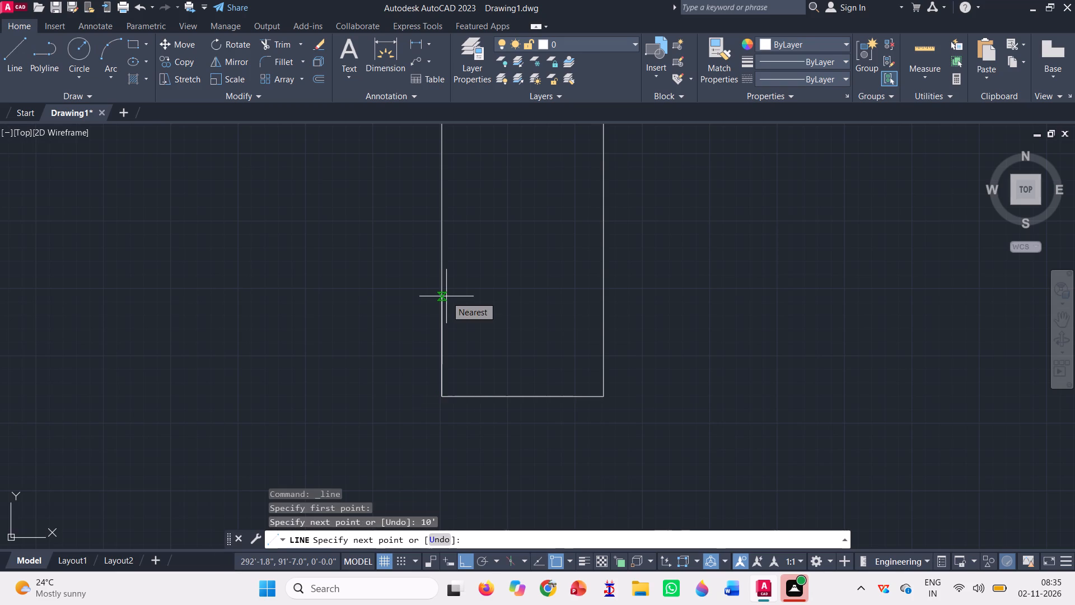
click(600, 364)
text(0'6")
key(Return)
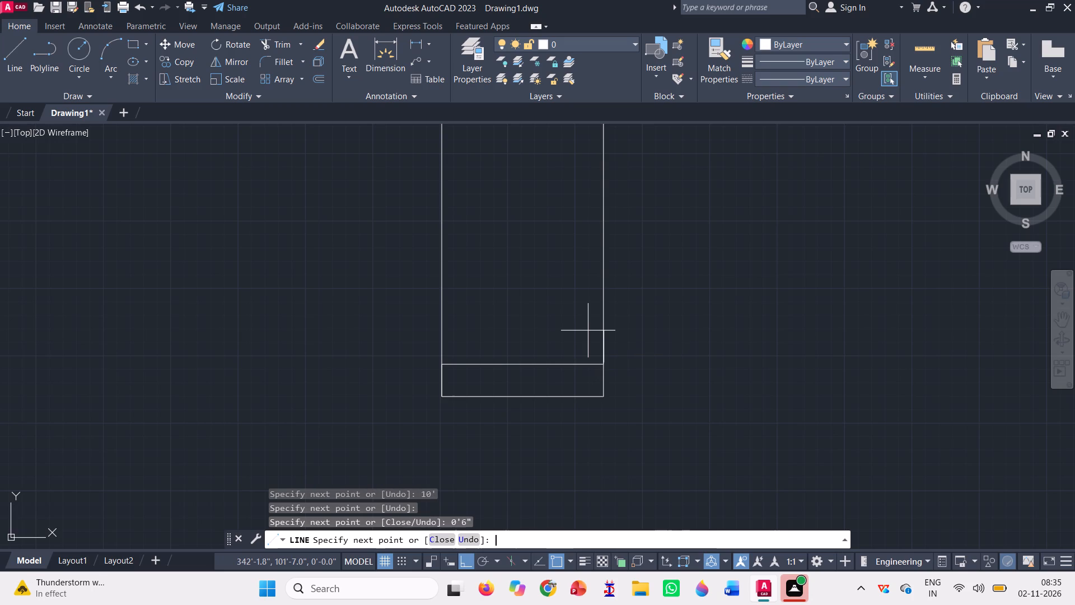
scroll(451, 355, up, 4)
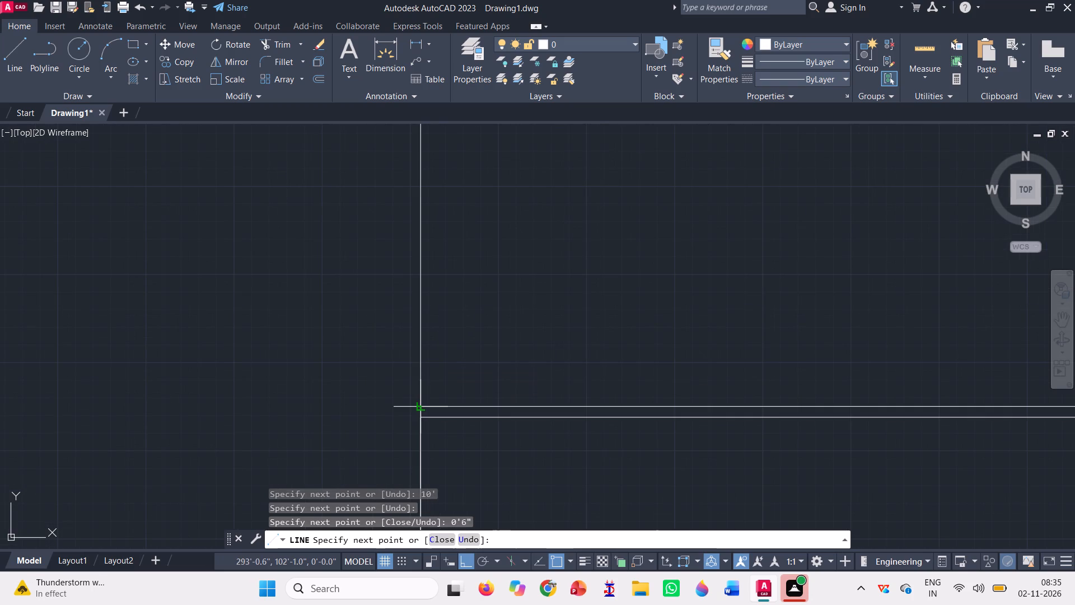
click(423, 406)
scroll(326, 421, down, 2)
Draw a second band between the verticals, 10' above the first, as two horizontal lines 0'6" apart.
text(0')
key(Return)
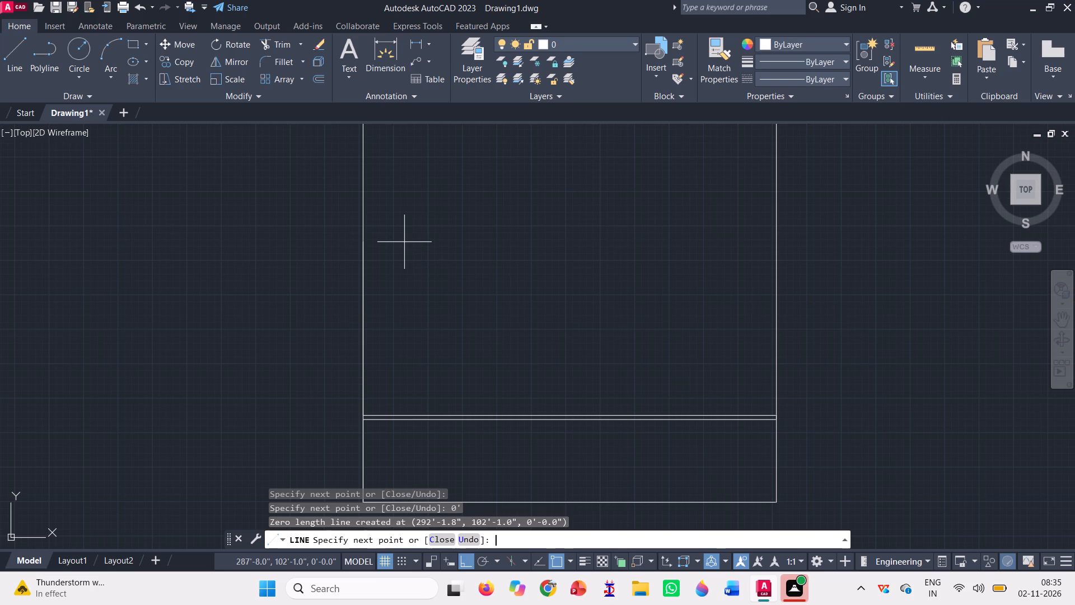
text(10')
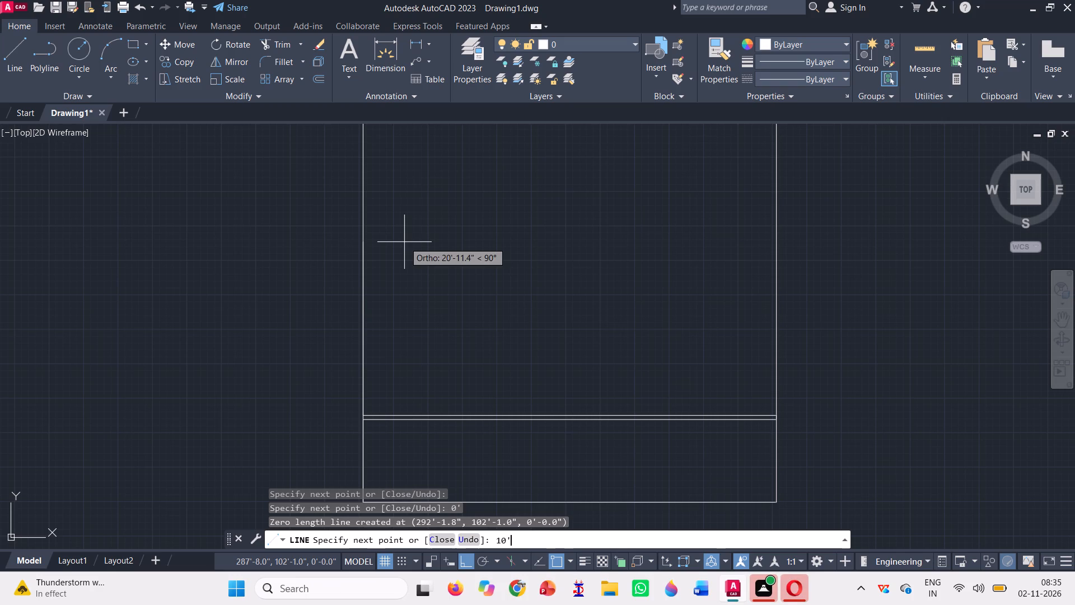
key(Return)
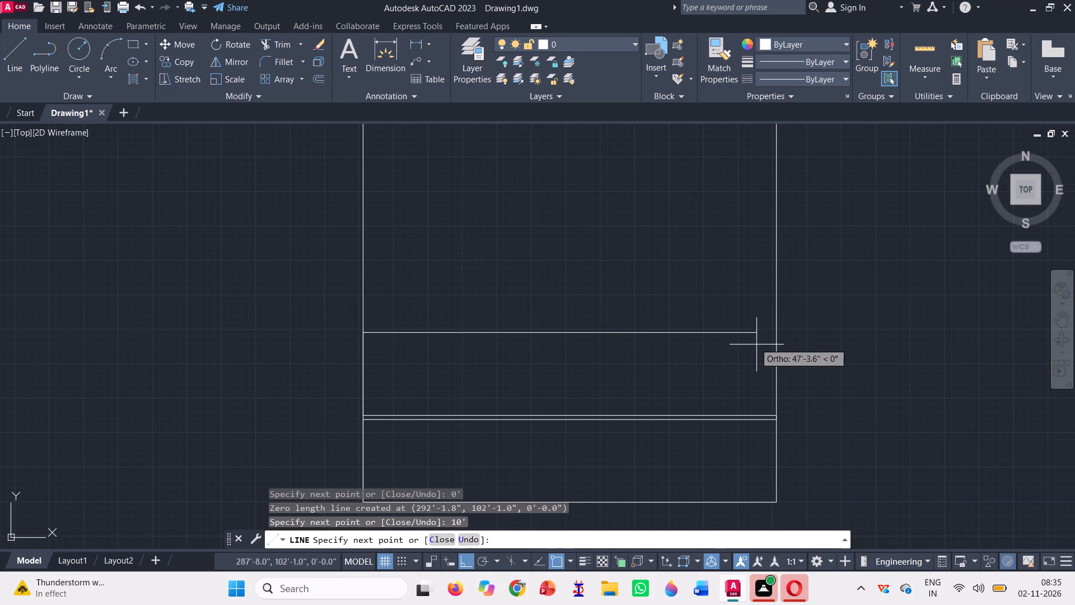
click(774, 332)
text(0'6")
key(Return)
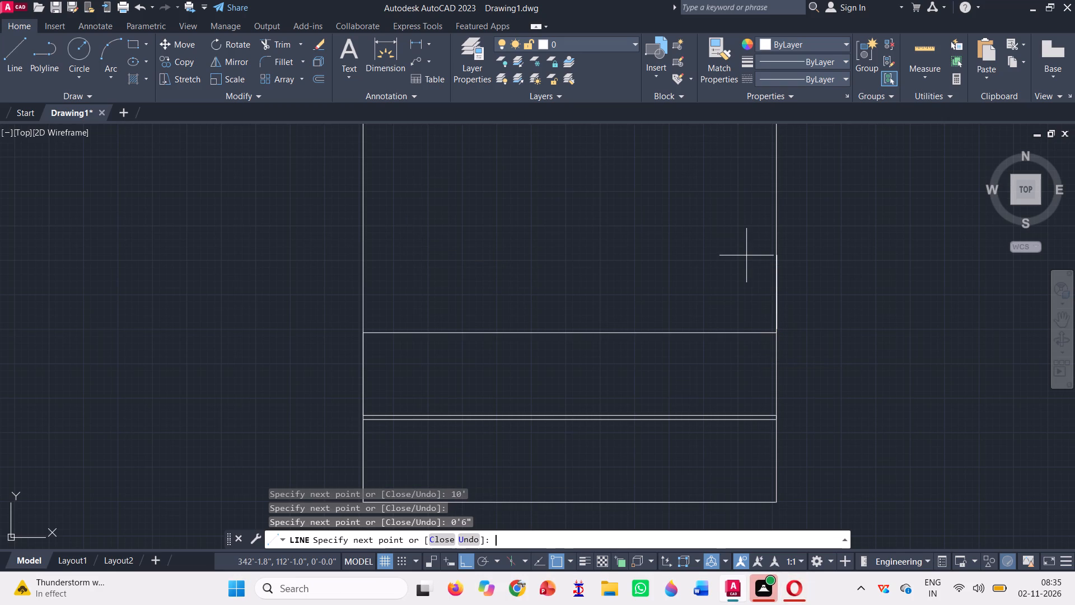
scroll(373, 335, up, 3)
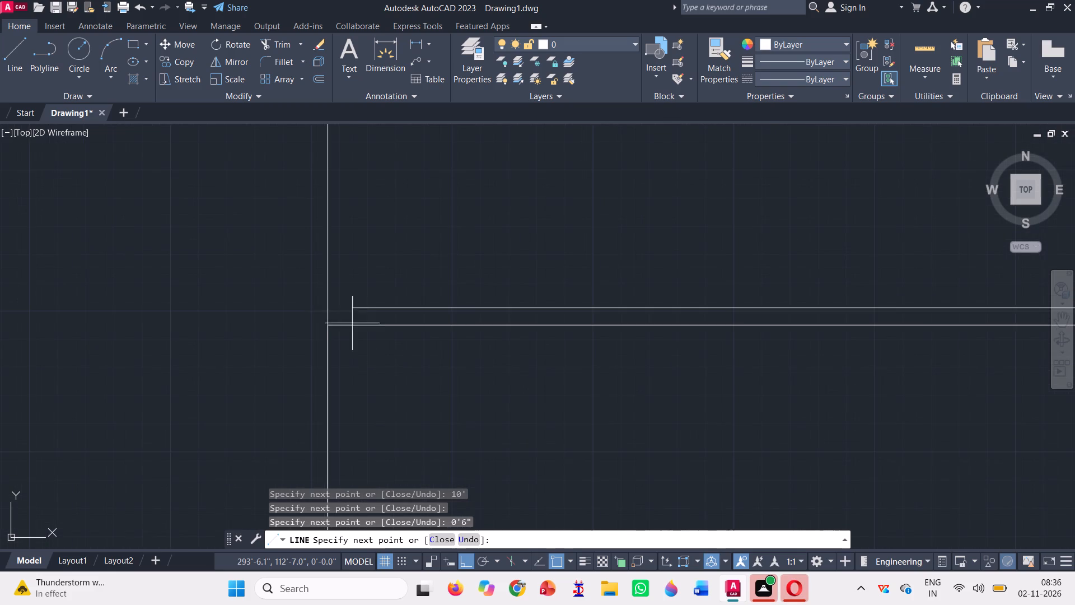
click(324, 311)
scroll(357, 396, down, 3)
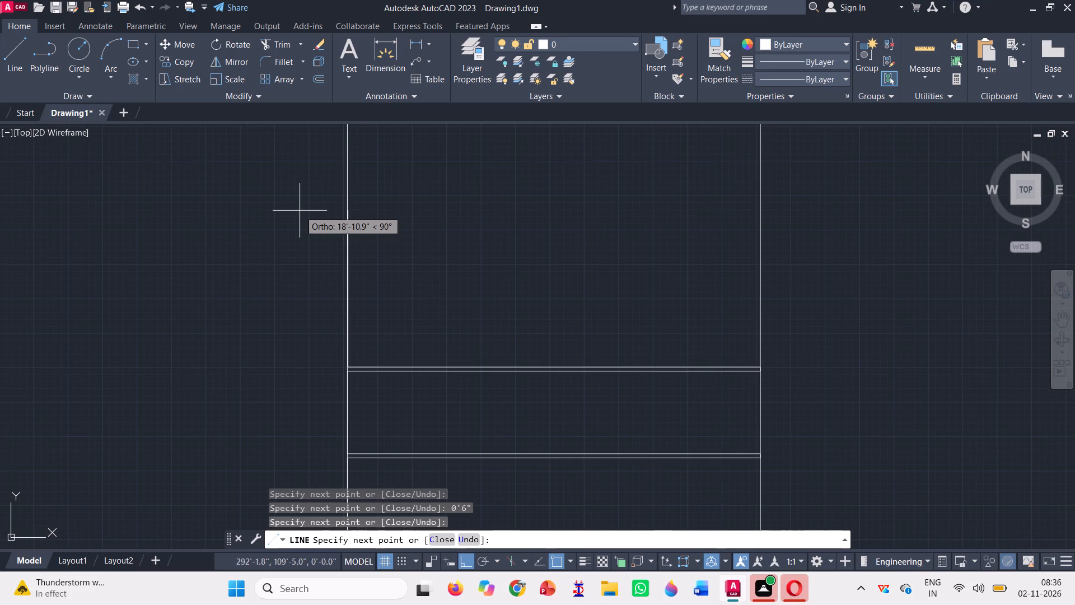
Draw a third band between the verticals, 10' above the second, as two horizontal lines 0'6" apart.
text(10')
key(Return)
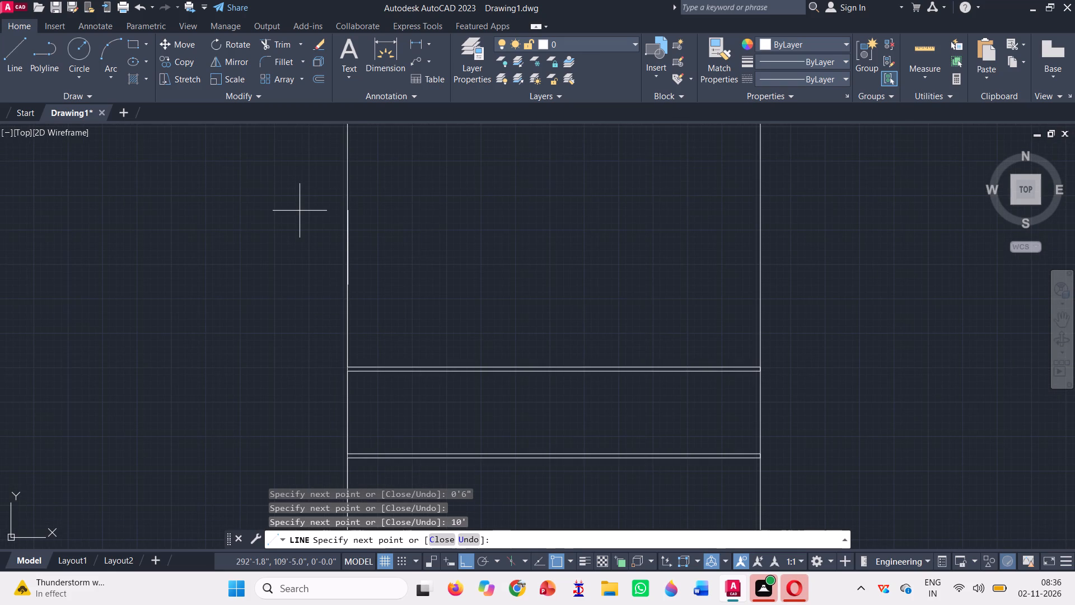
click(760, 286)
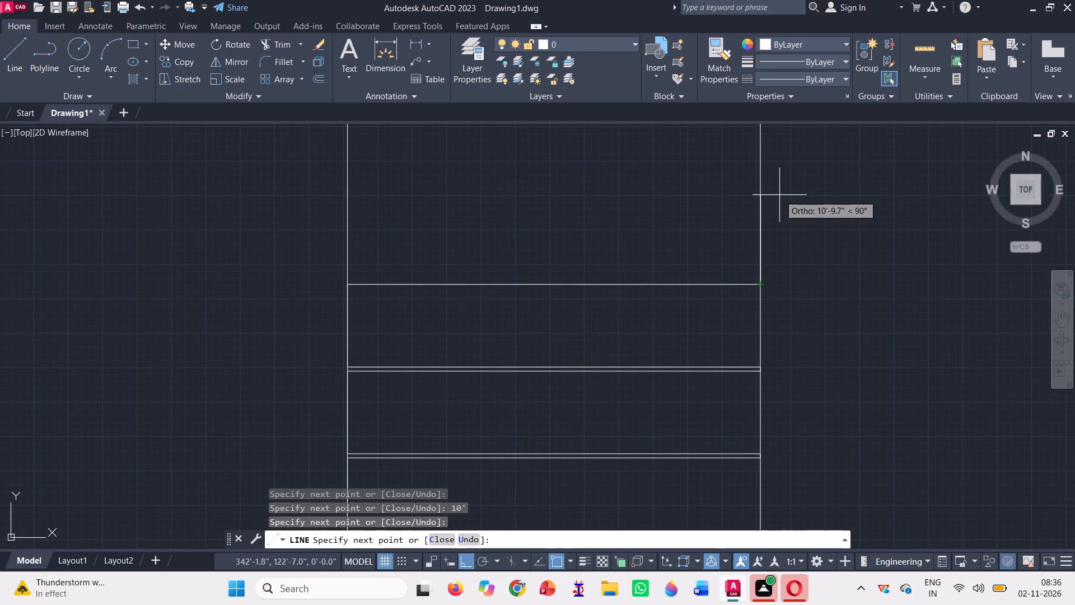
text(0'6")
key(Return)
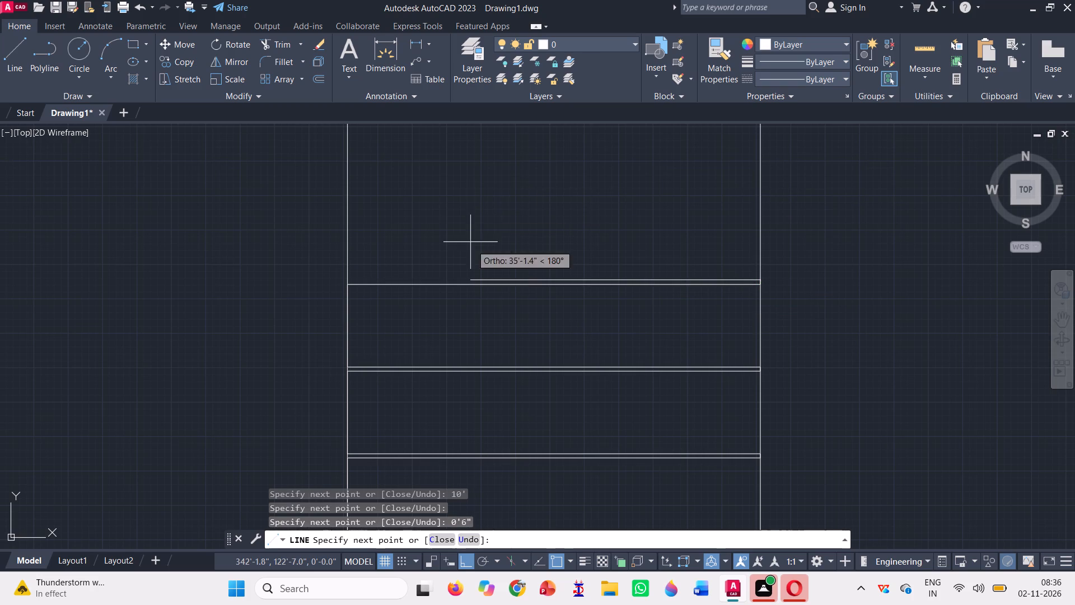
scroll(333, 271, up, 3)
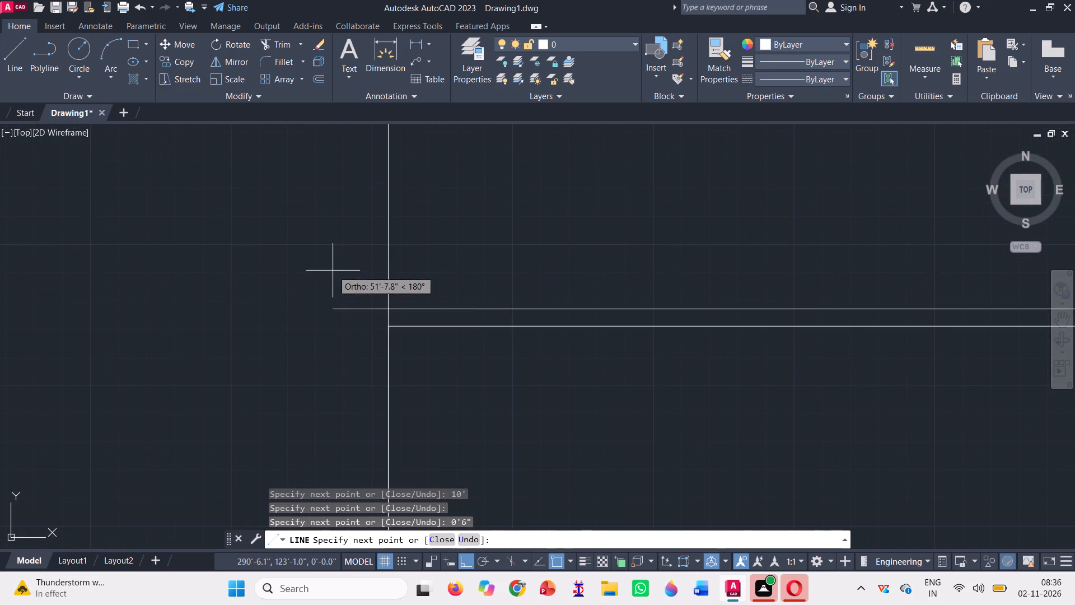
click(389, 309)
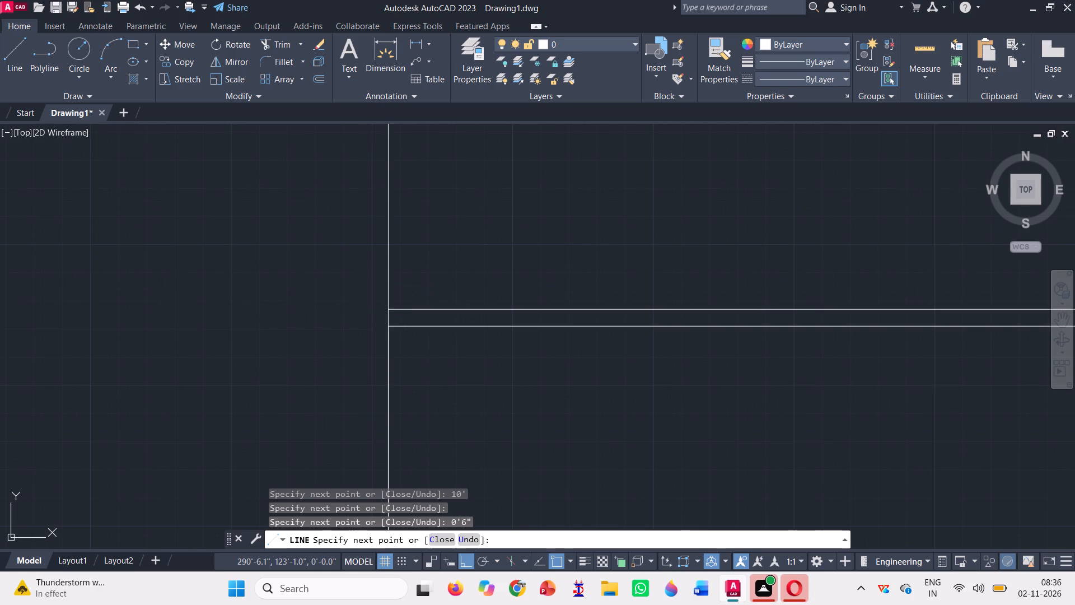
scroll(185, 272, down, 1)
scroll(275, 240, down, 2)
scroll(176, 250, down, 2)
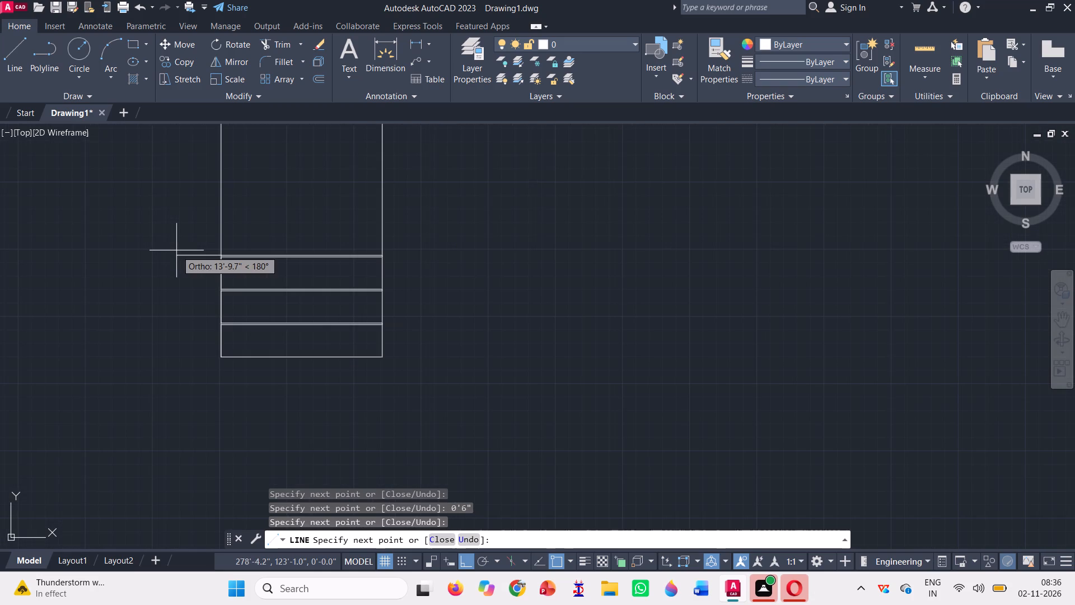
key(space)
Move the whole elevation frame, with its base, verticals and bands, about 96' to the right, clear of the overlapping leftover lines.
scroll(176, 250, down, 2)
scroll(190, 247, up, 3)
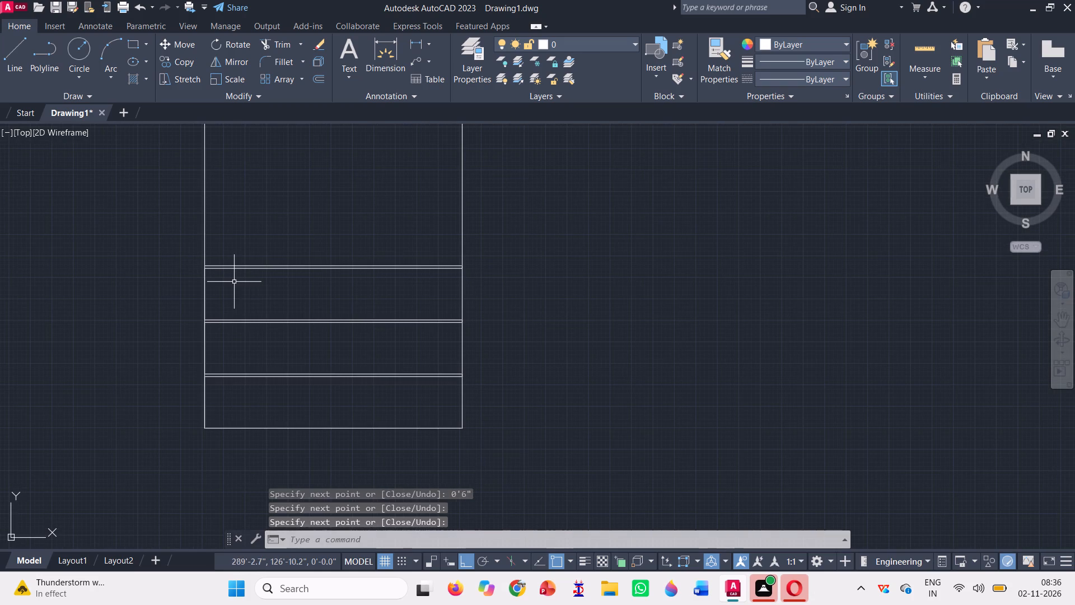
click(389, 463)
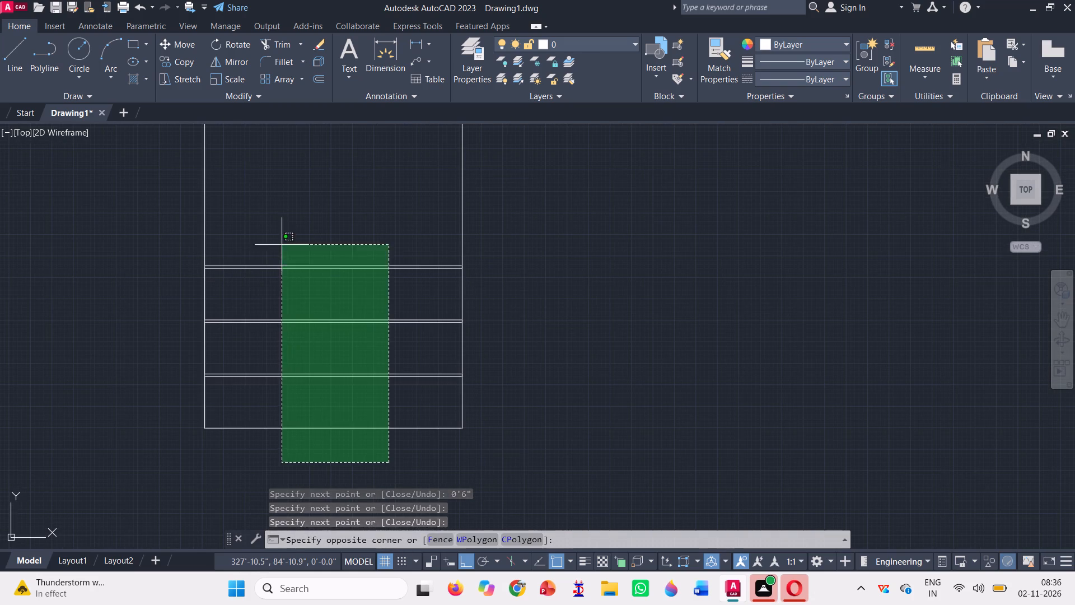
click(279, 246)
scroll(357, 310, down, 2)
click(460, 234)
click(162, 158)
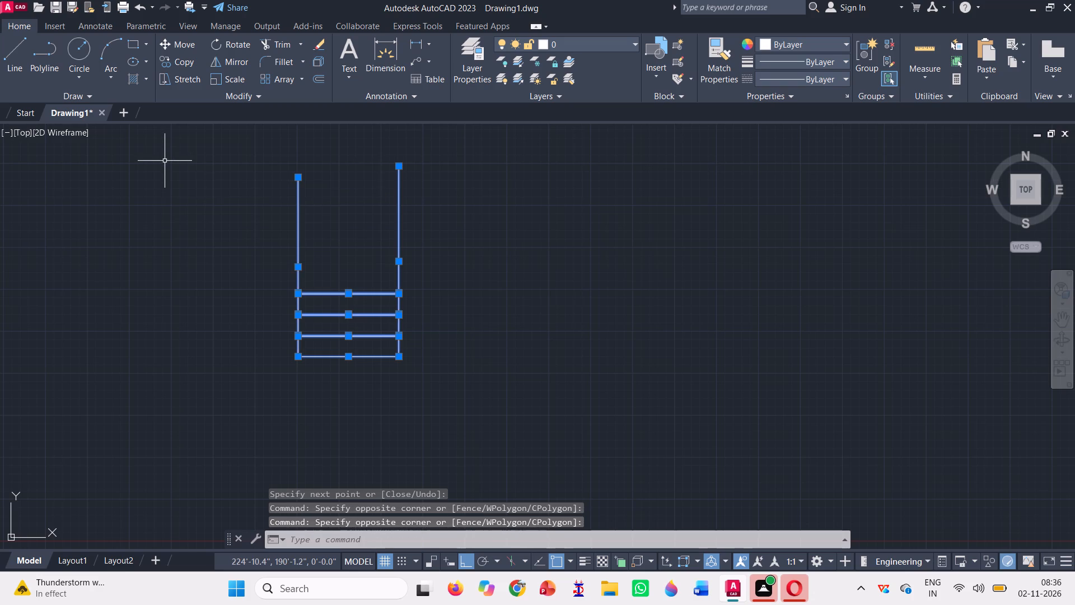
text(m)
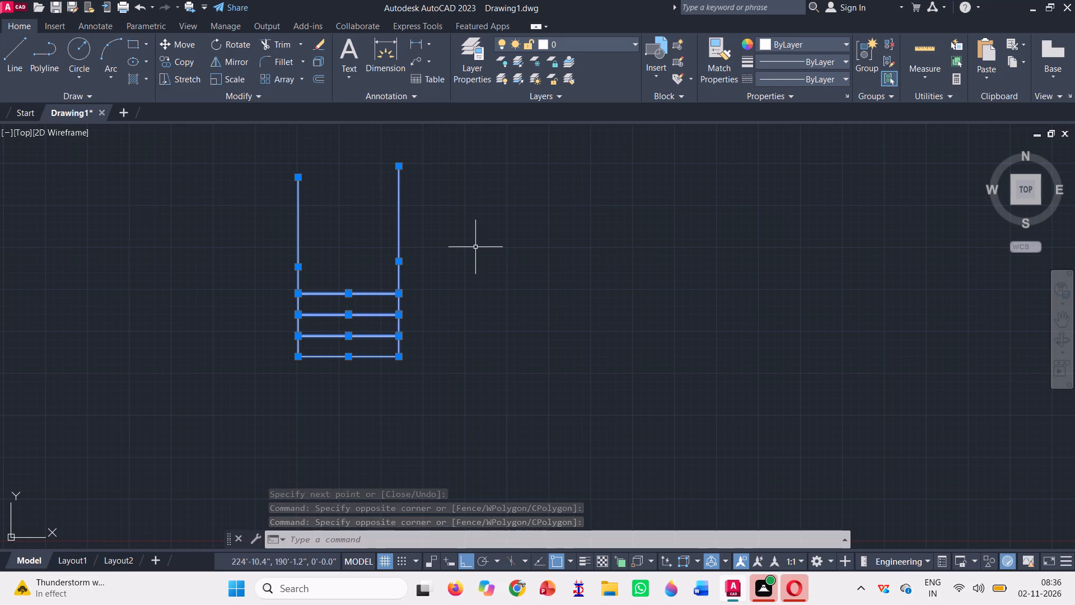
key(space)
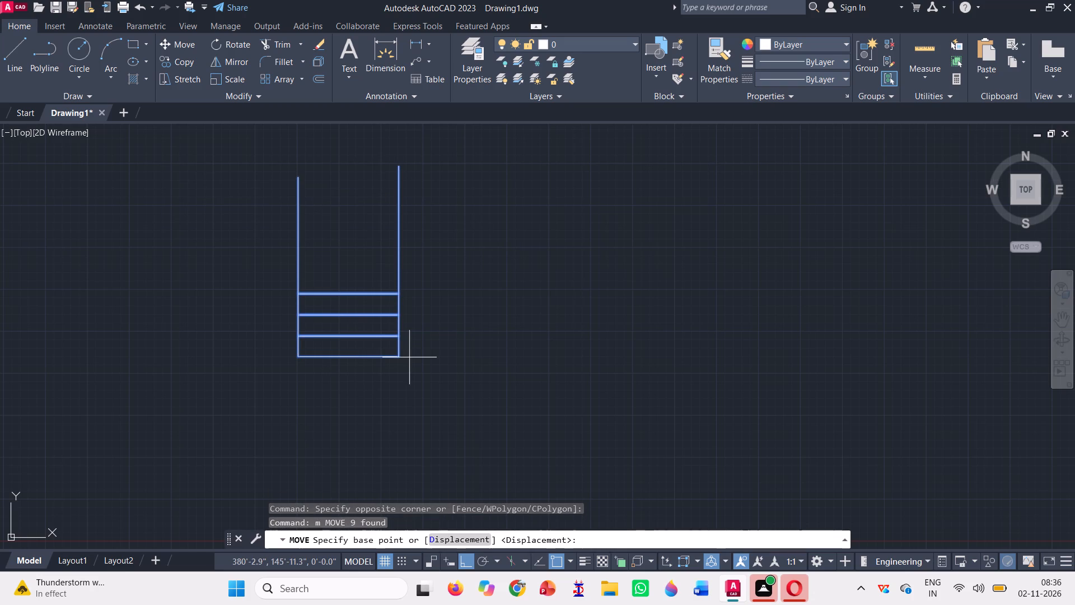
click(376, 350)
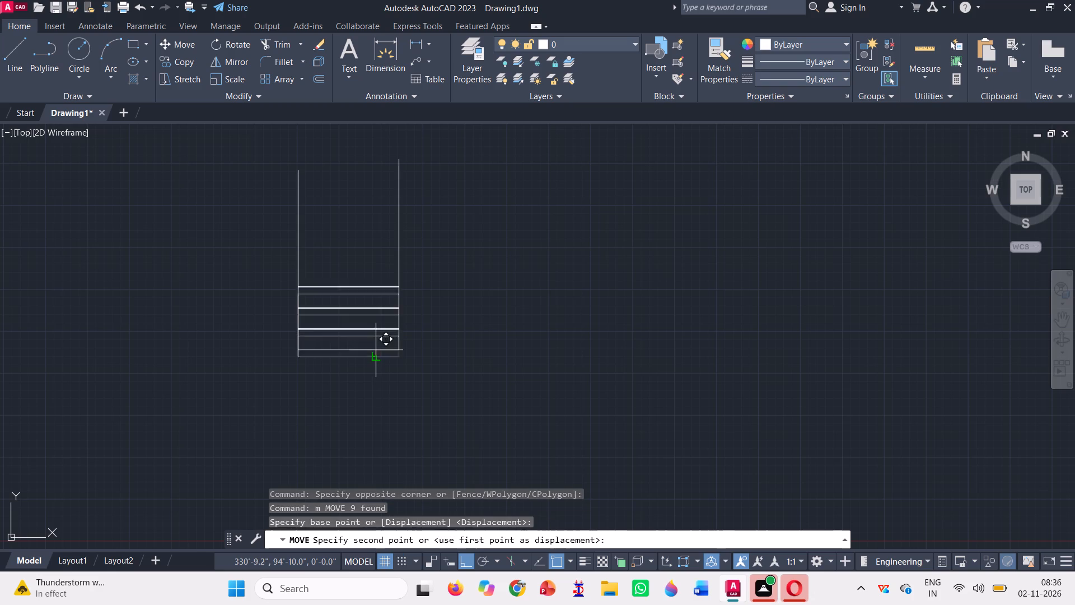
click(570, 362)
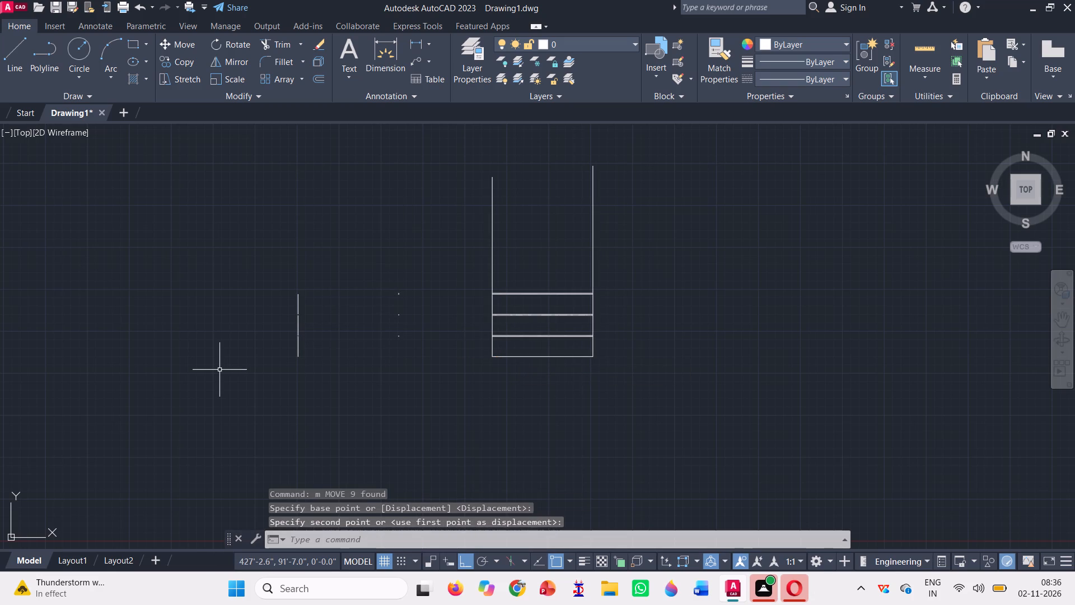
key(Escape)
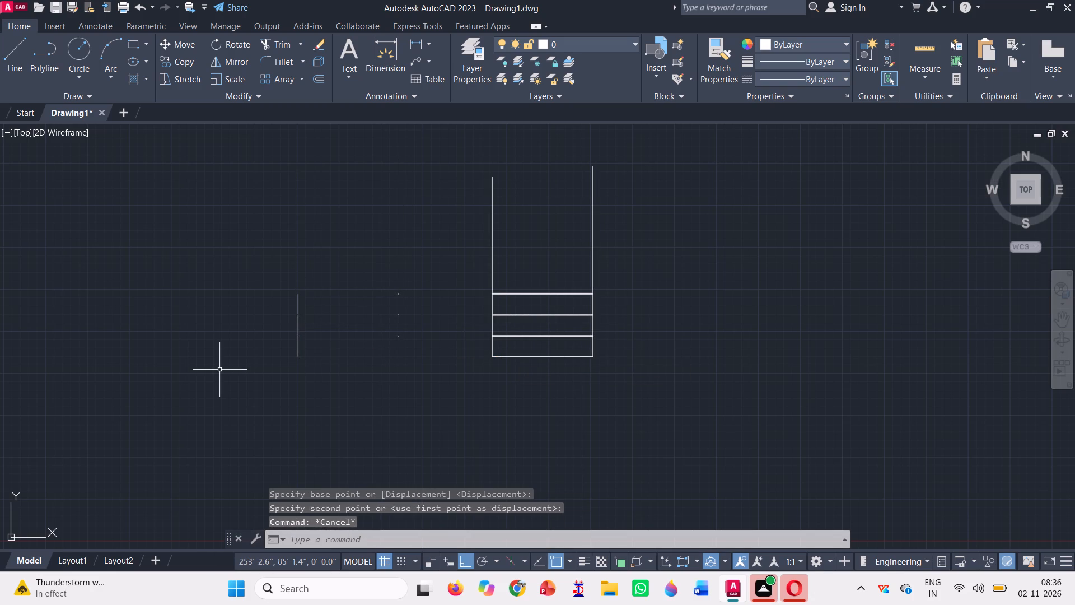
Delete the stray short line pieces left behind at the elevation's original location.
click(431, 388)
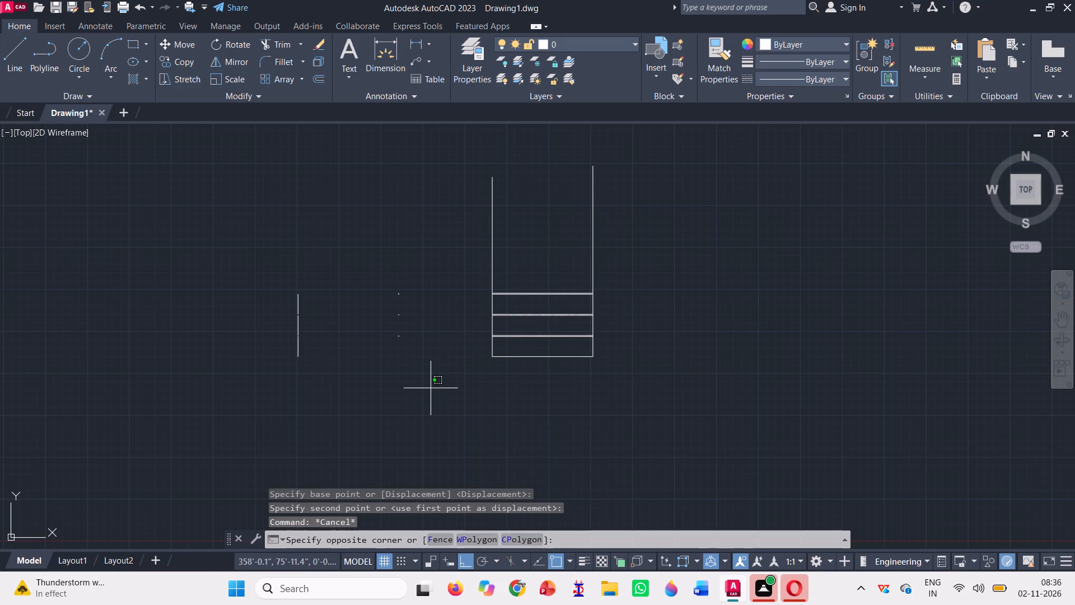
click(226, 259)
key(Delete)
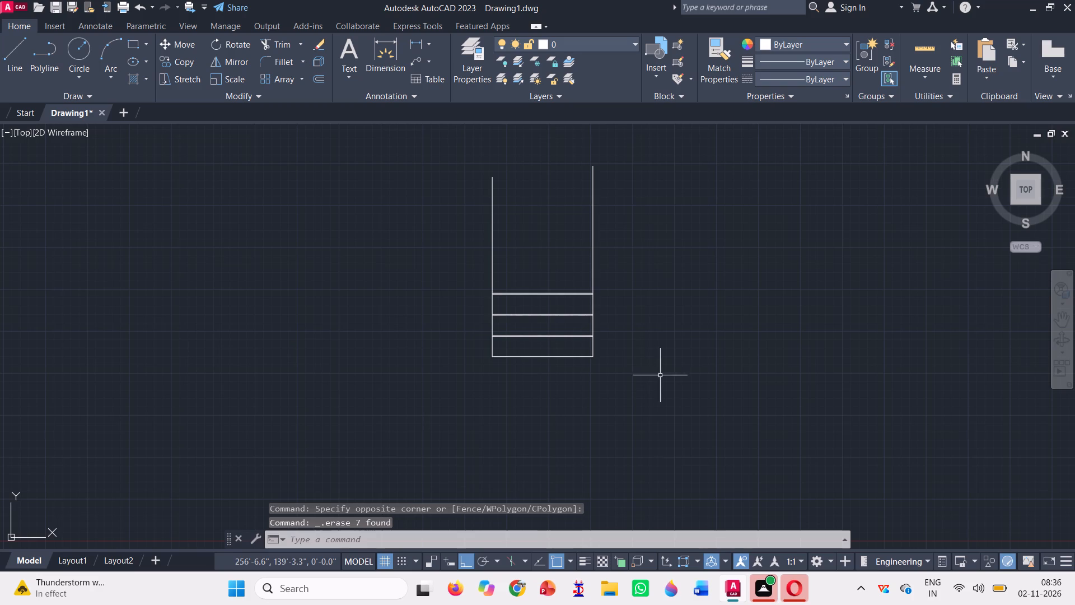
Move the complete elevation frame horizontally about 119' back to the left.
click(659, 397)
click(399, 183)
text(m)
key(space)
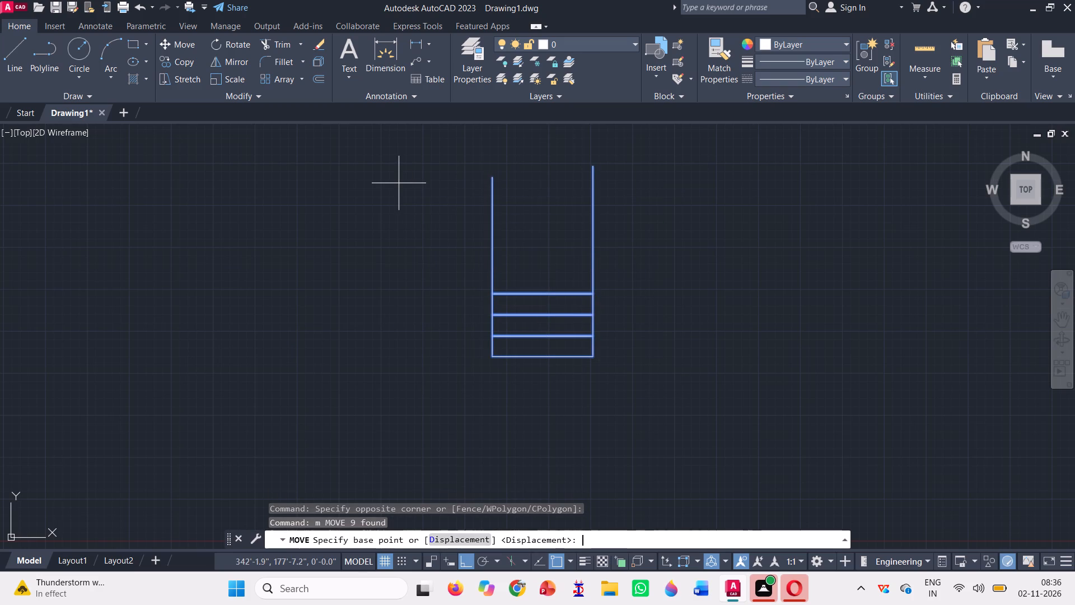
click(494, 350)
click(254, 345)
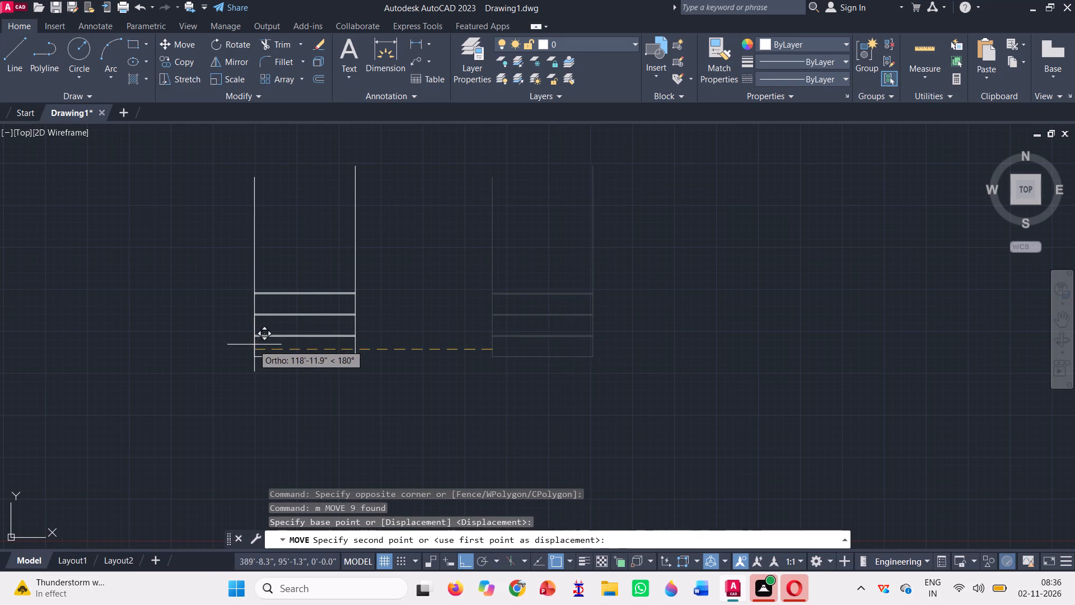
key(grave)
key(Escape)
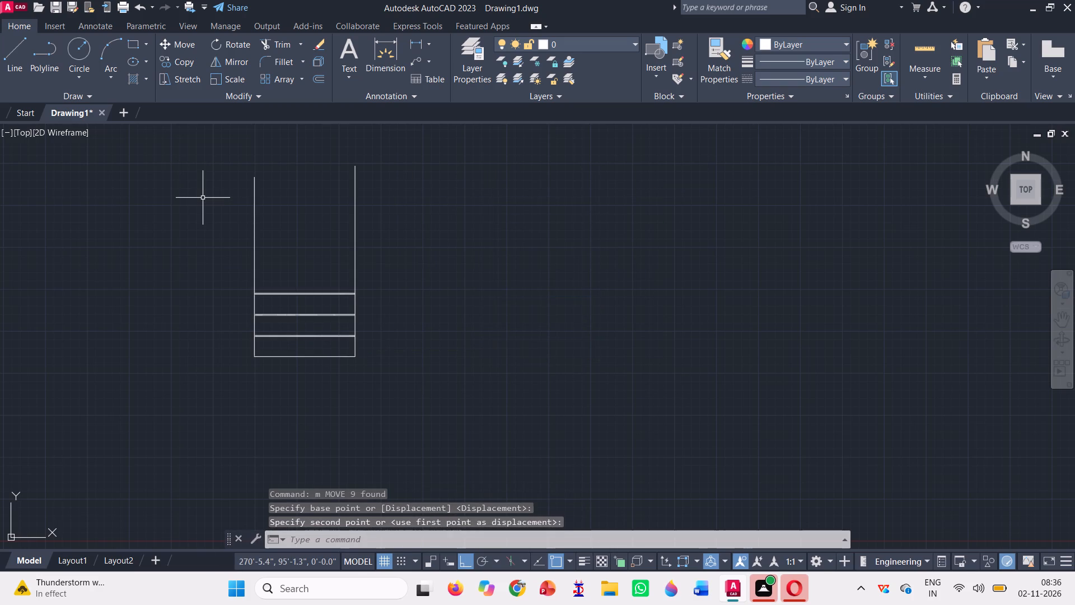
Trim both side verticals where they extend above the topmost floor band.
click(280, 40)
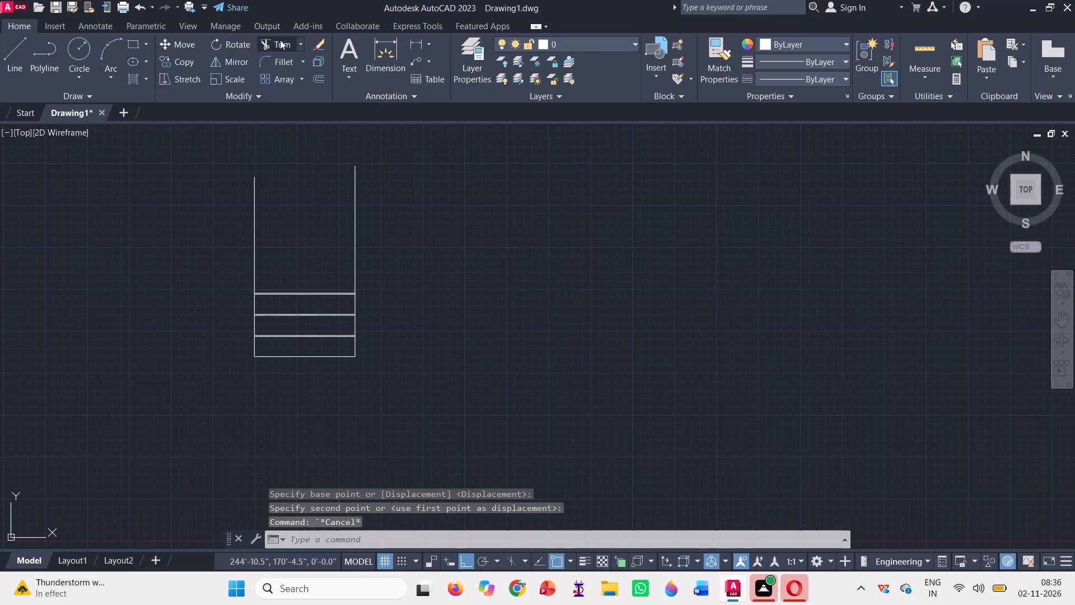
click(221, 240)
click(576, 206)
key(space)
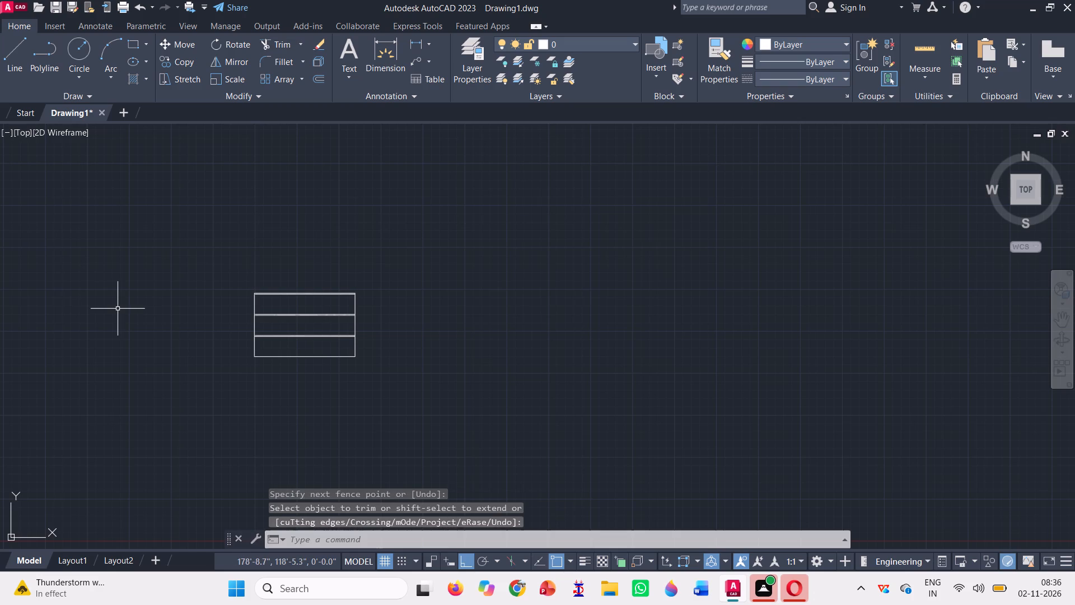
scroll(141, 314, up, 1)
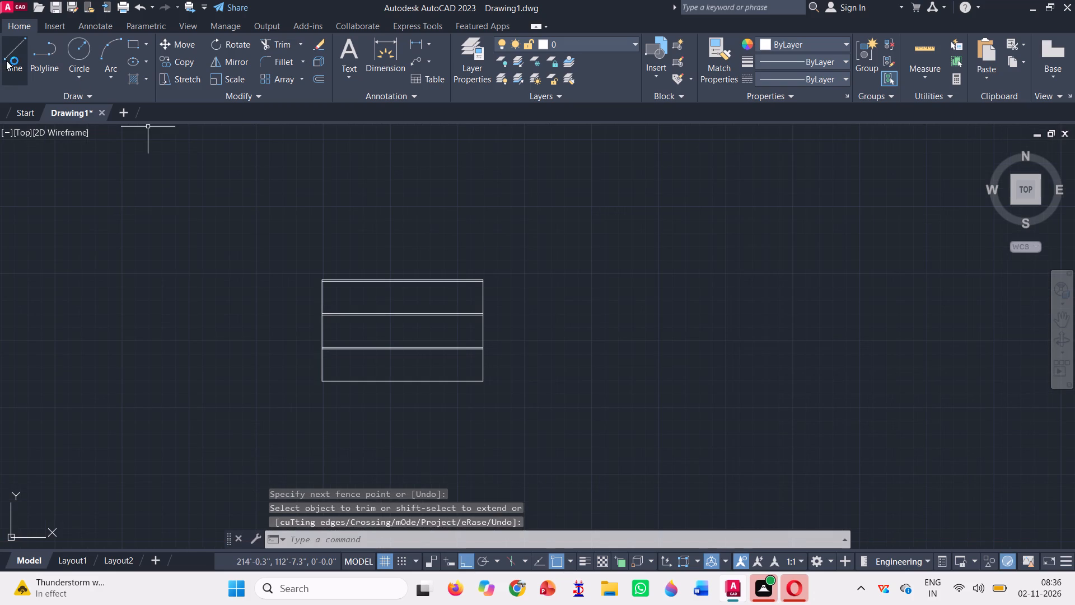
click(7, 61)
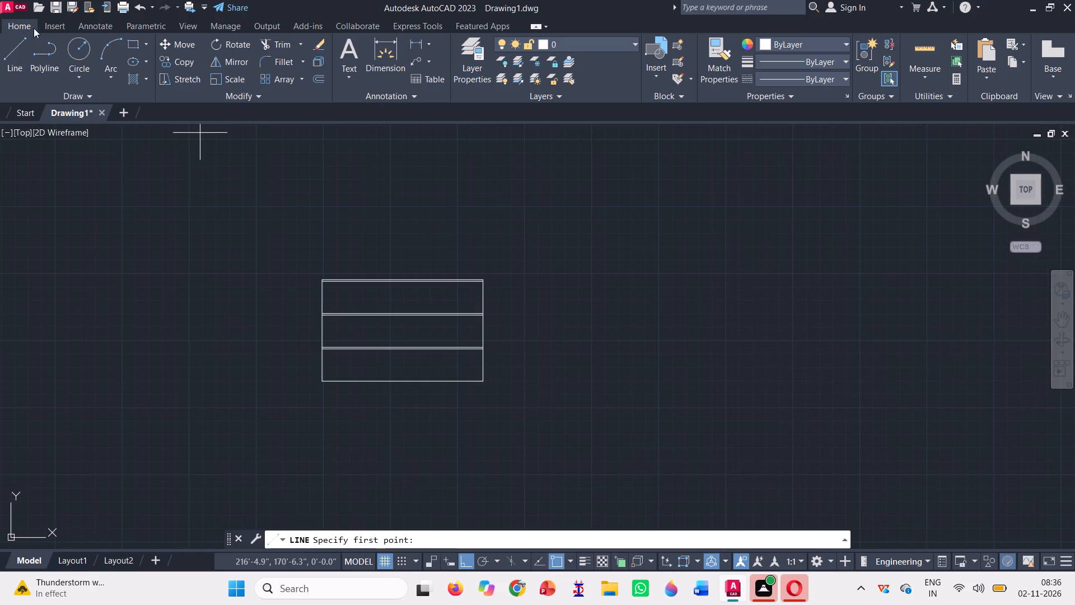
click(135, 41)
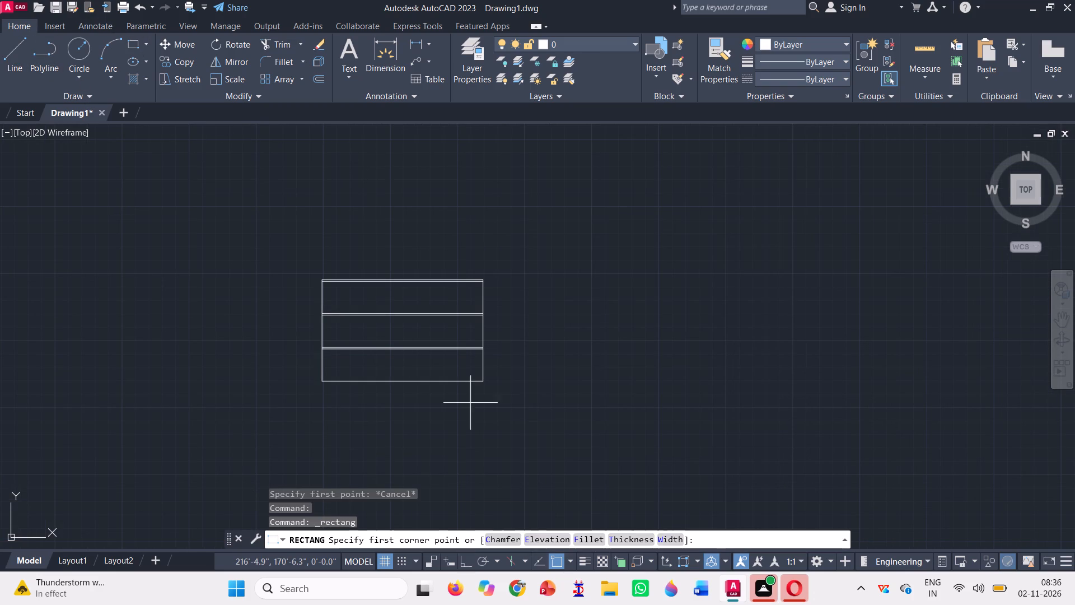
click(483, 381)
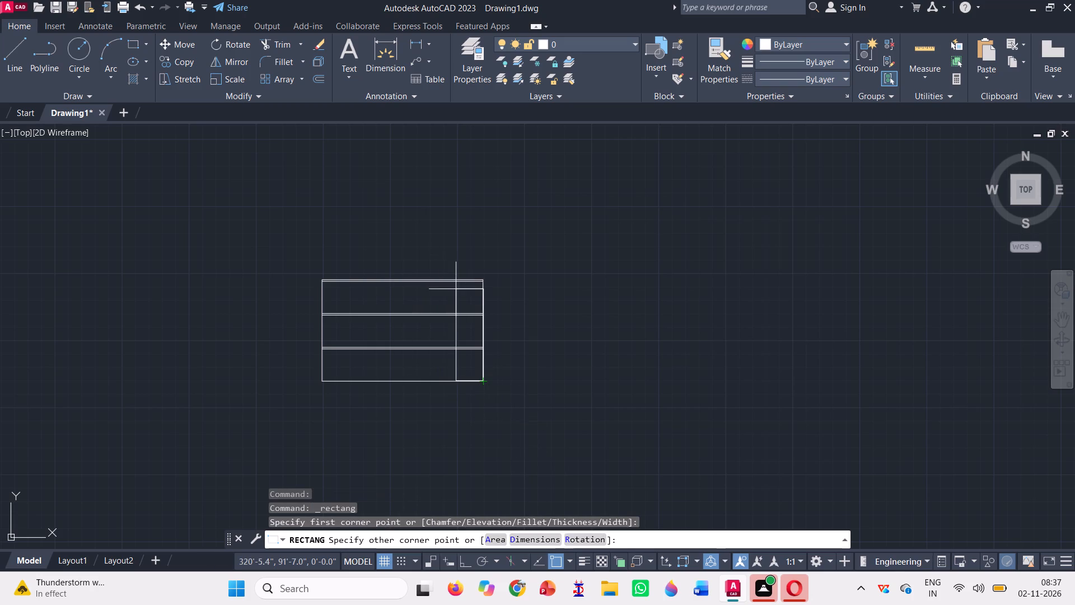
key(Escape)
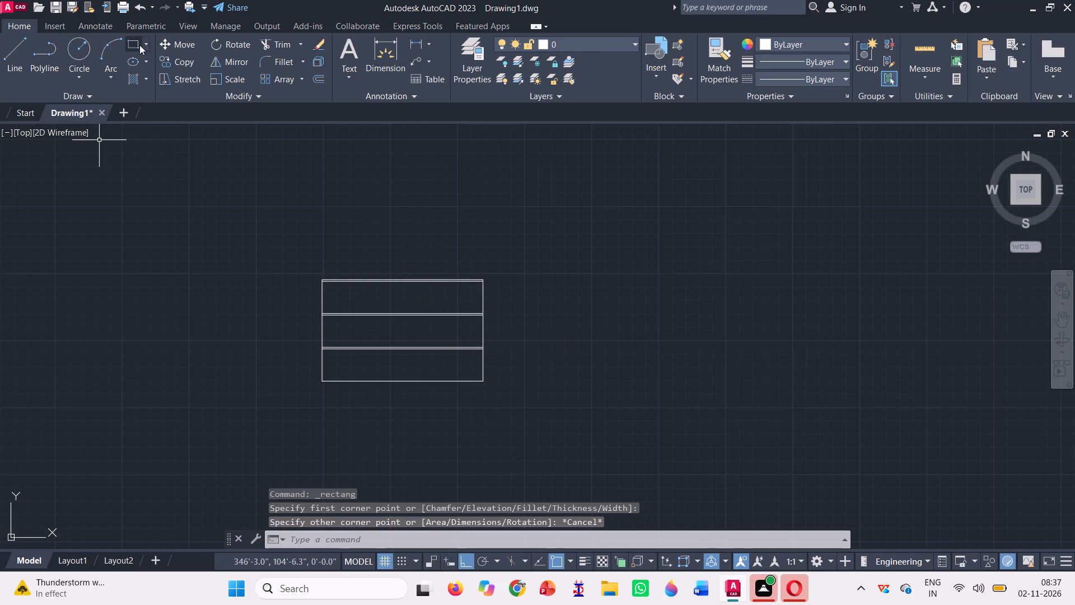
Draw a rectangle about 13' wide on the base line near the elevation's left side, ending just below the first floor band.
click(133, 40)
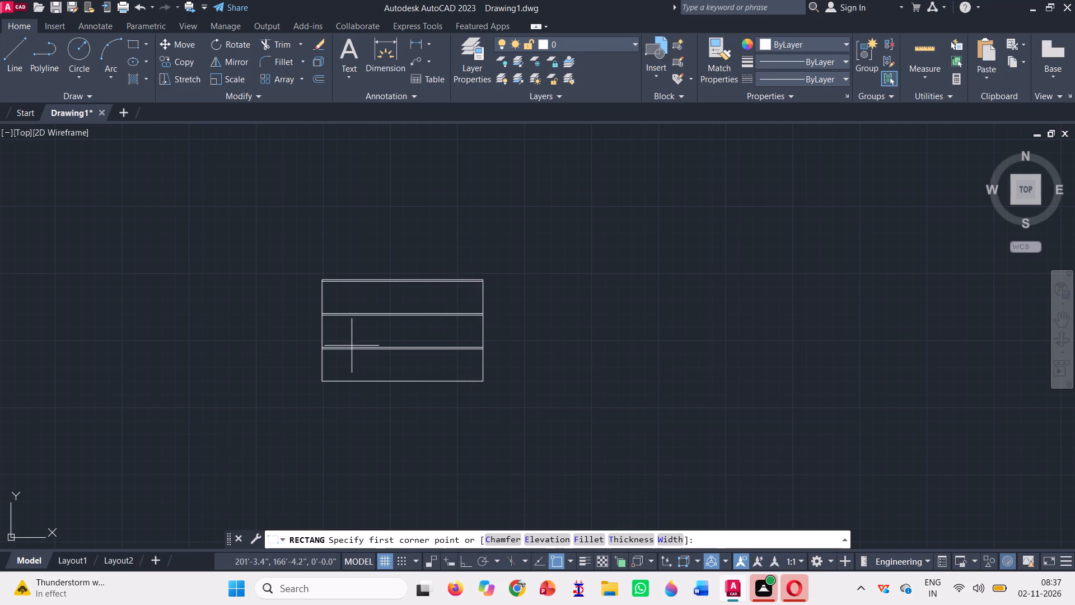
scroll(419, 371, up, 1)
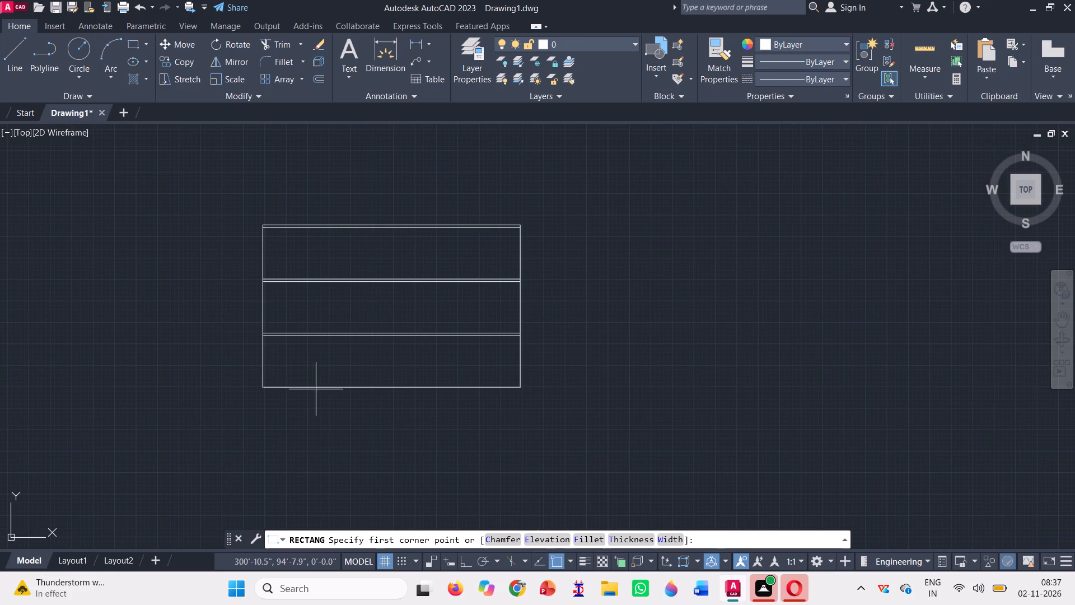
scroll(284, 392, up, 1)
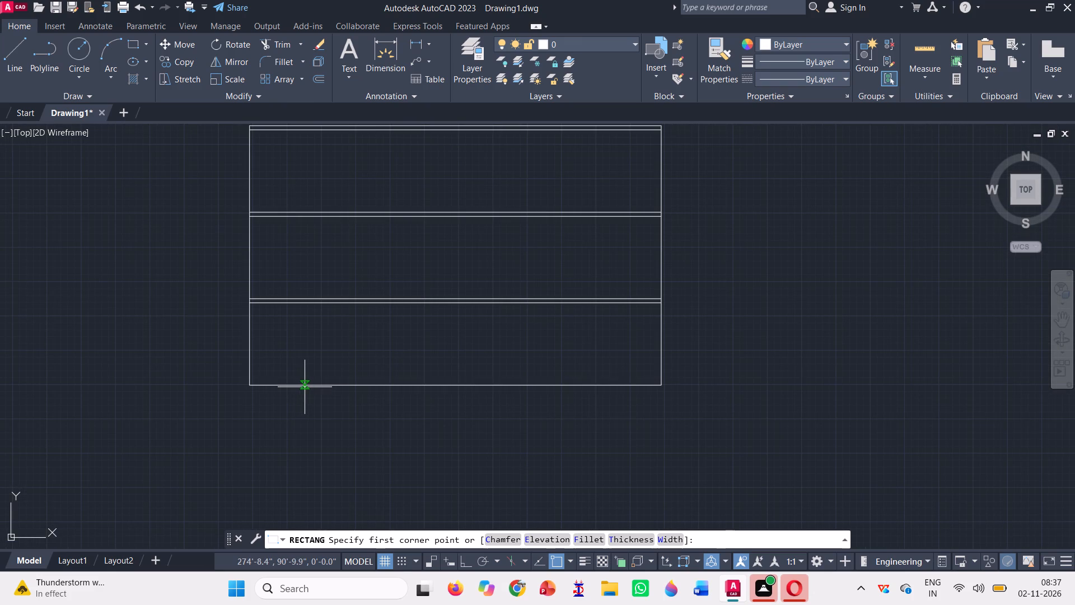
click(303, 385)
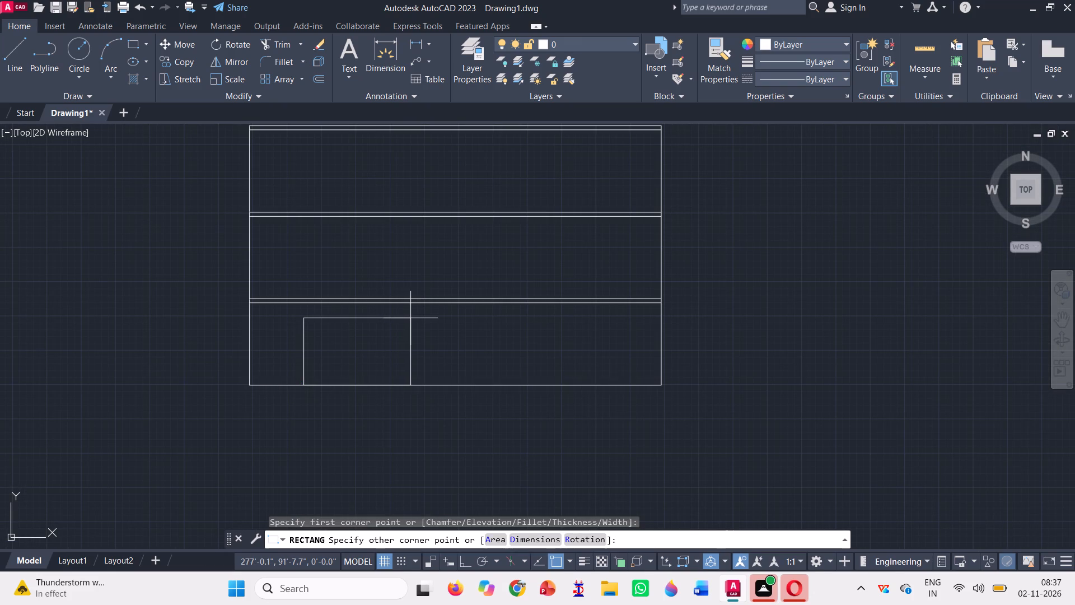
click(410, 318)
scroll(360, 367, down, 1)
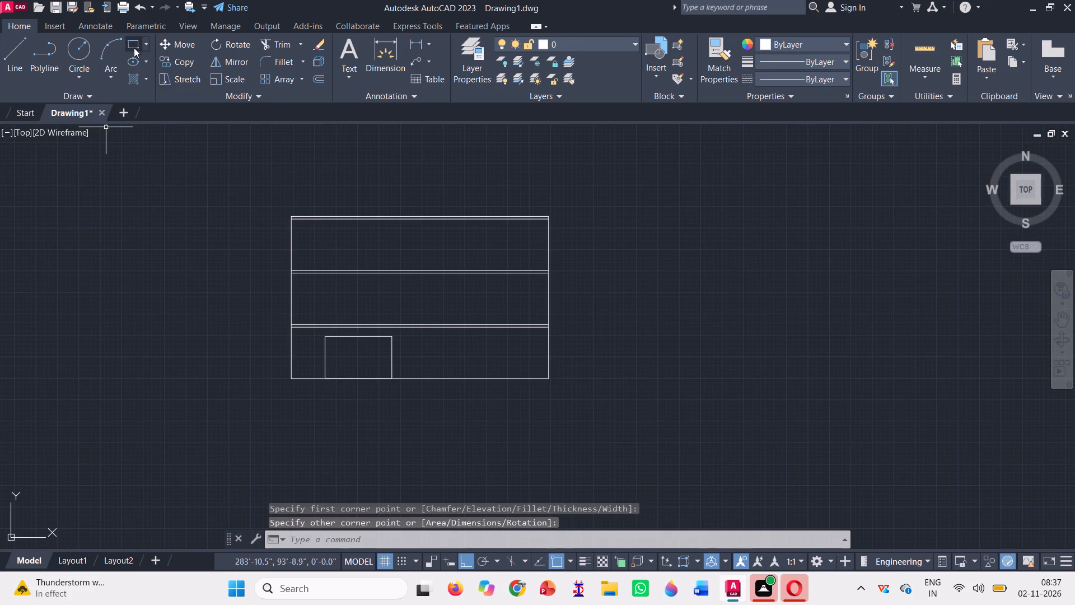
Draw a tall rectangle about 6' wide from the first rectangle's lower right corner up into the top storey, below the uppermost band.
click(133, 47)
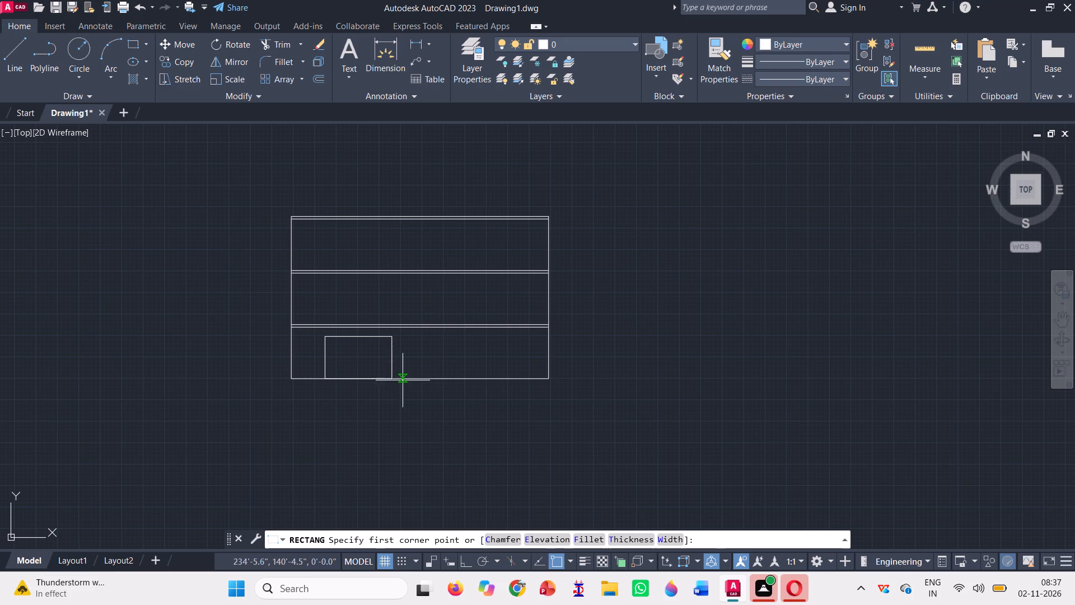
click(391, 380)
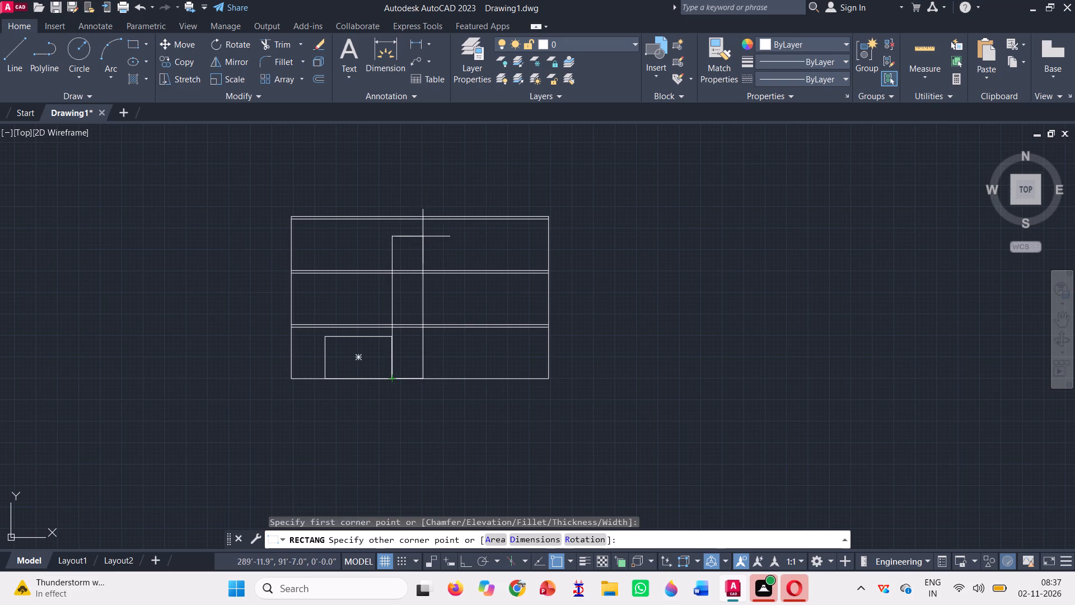
click(423, 236)
Draw another rectangle about 6' wide beside the tall one, from its lower right corner up to the uppermost band's top line.
click(135, 39)
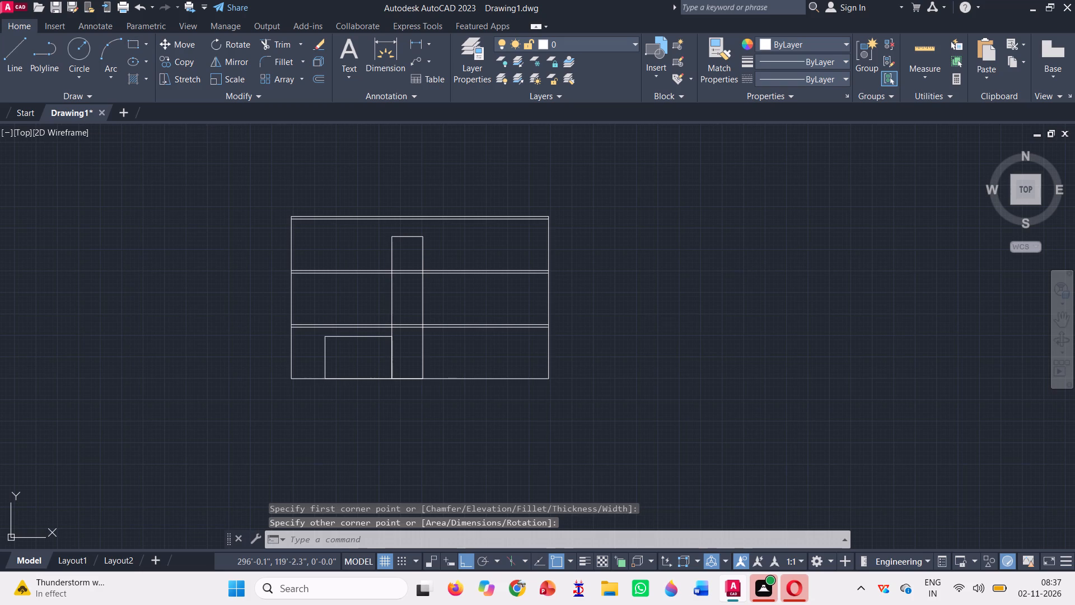
click(419, 375)
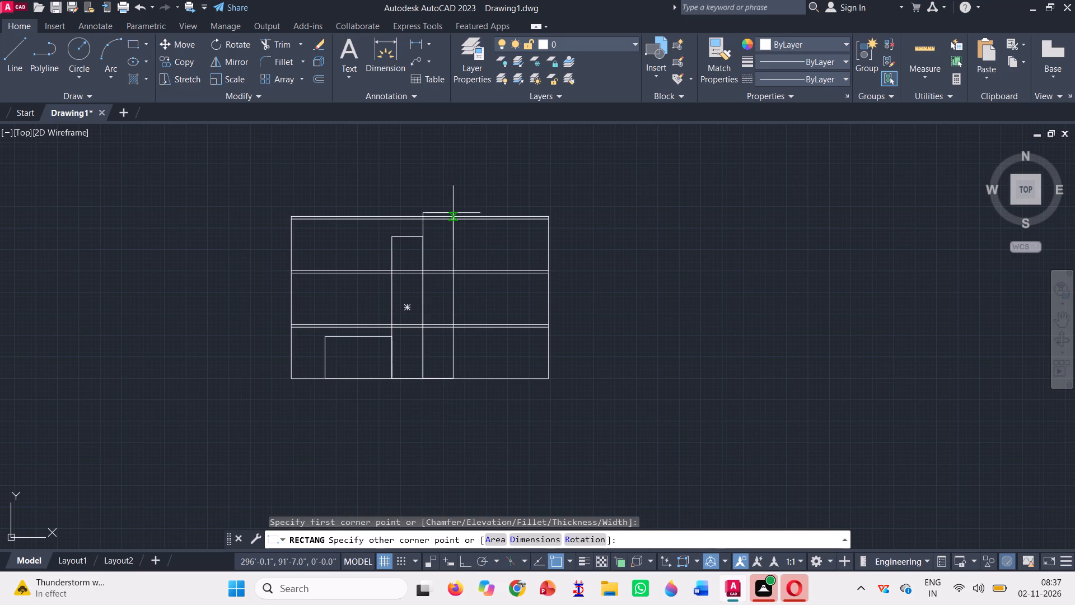
scroll(453, 213, up, 3)
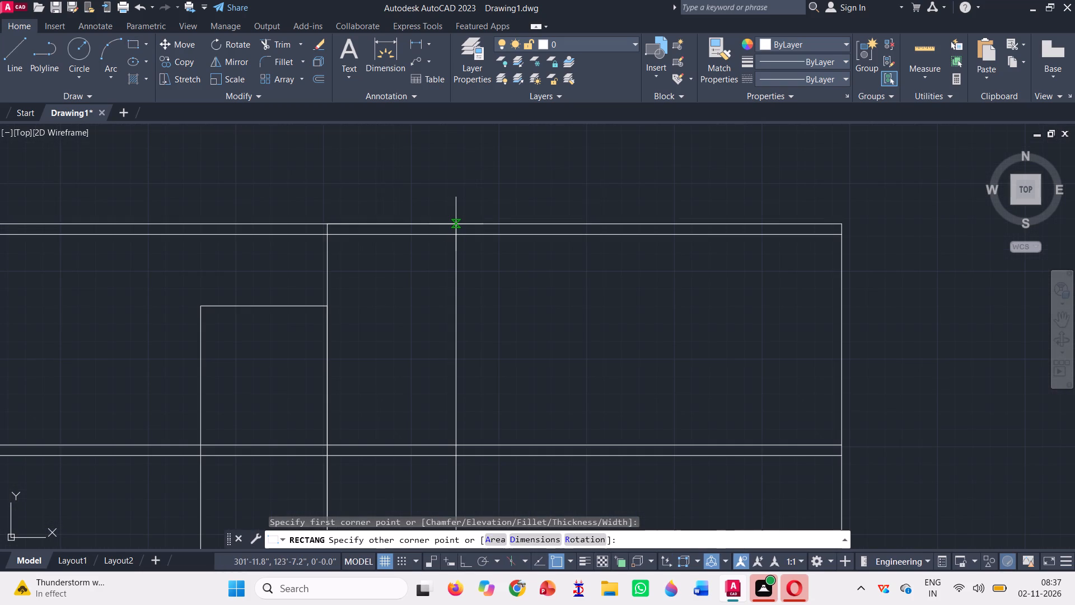
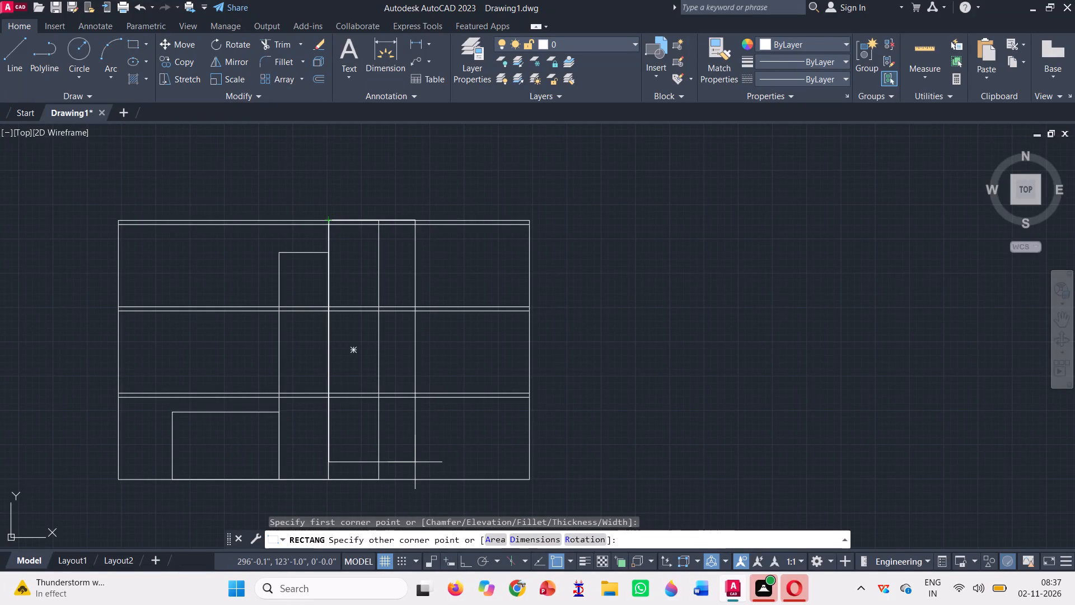
Replace the 6' wide rectangle reaching the uppermost band with one about 9'6" wide, keeping the same left side and full height.
click(406, 483)
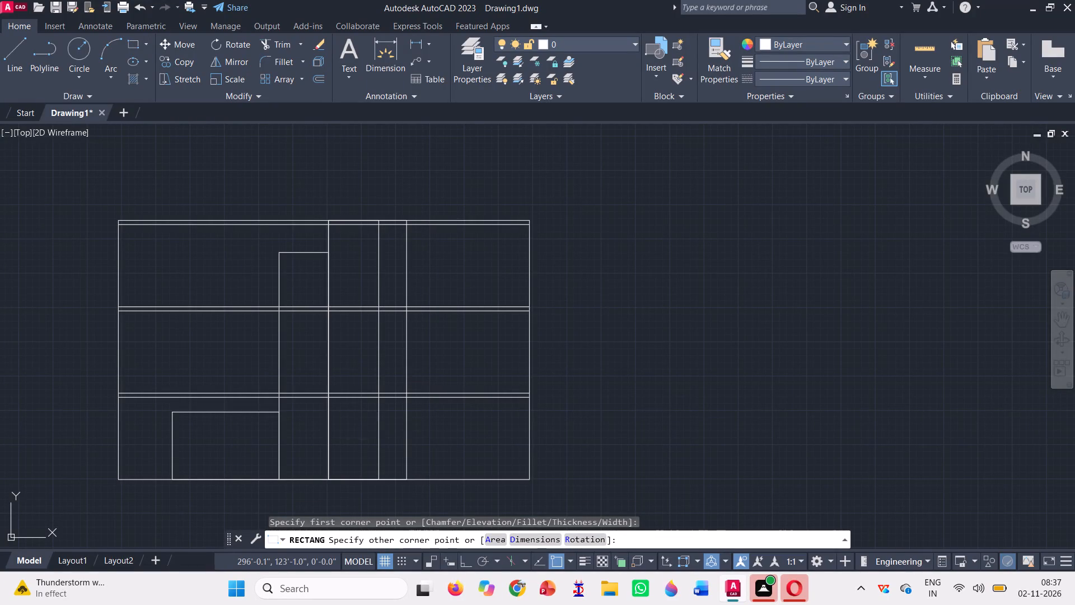
click(395, 439)
click(373, 425)
key(Delete)
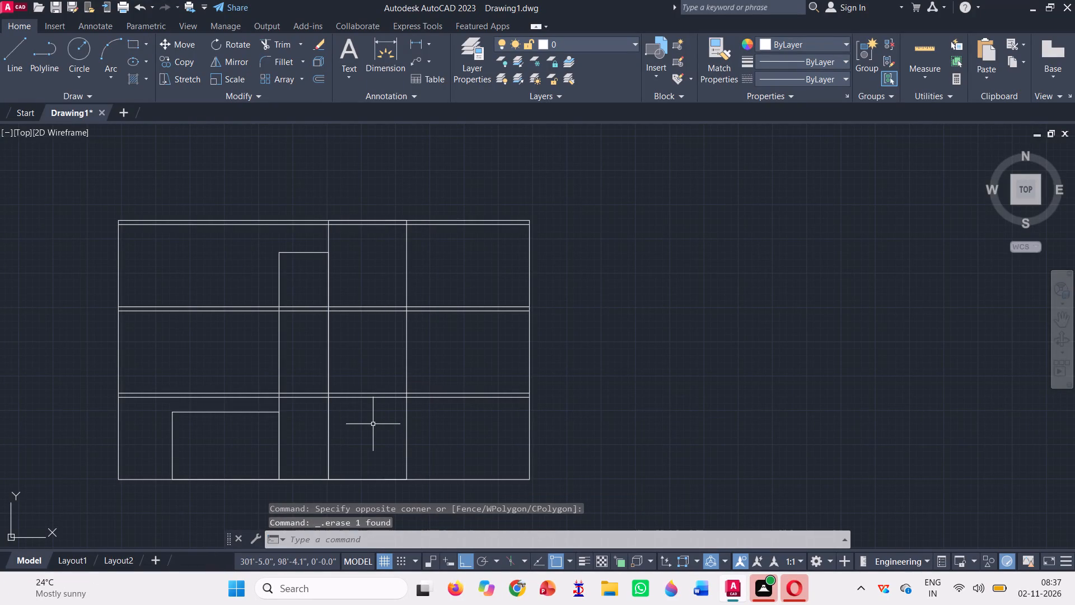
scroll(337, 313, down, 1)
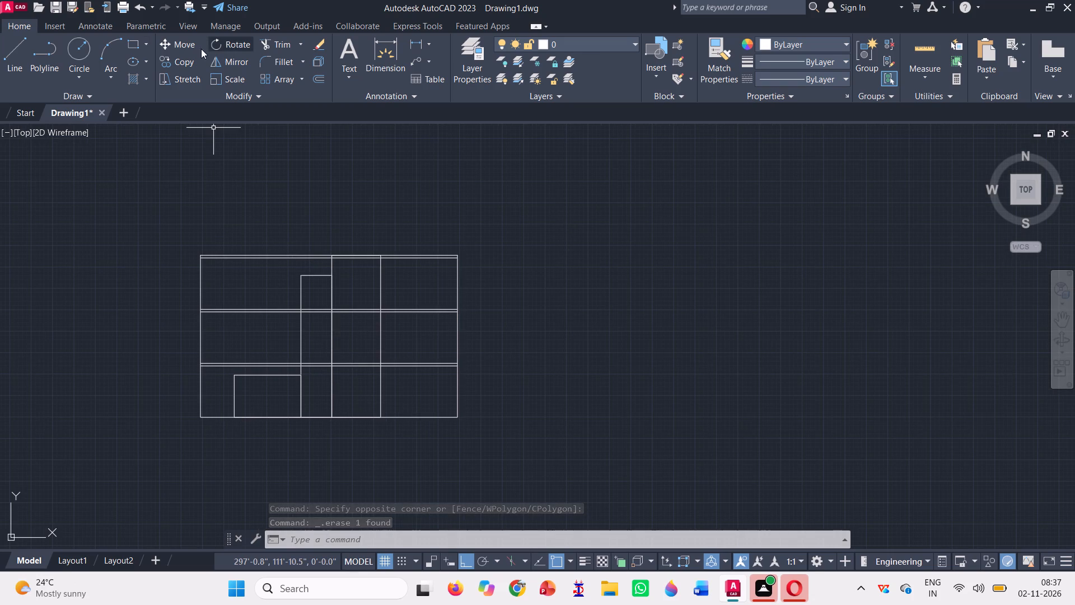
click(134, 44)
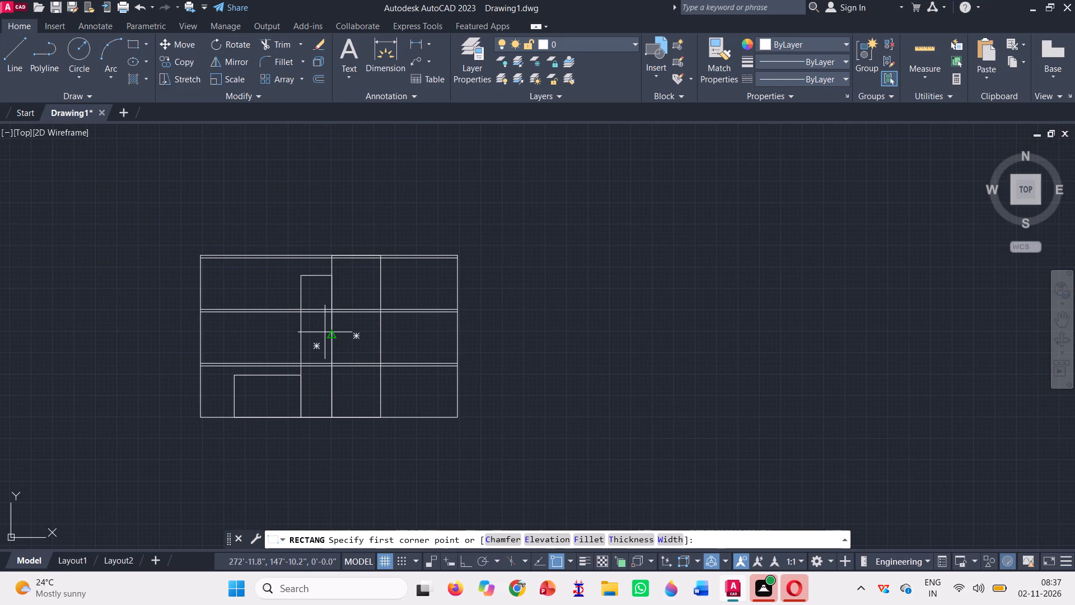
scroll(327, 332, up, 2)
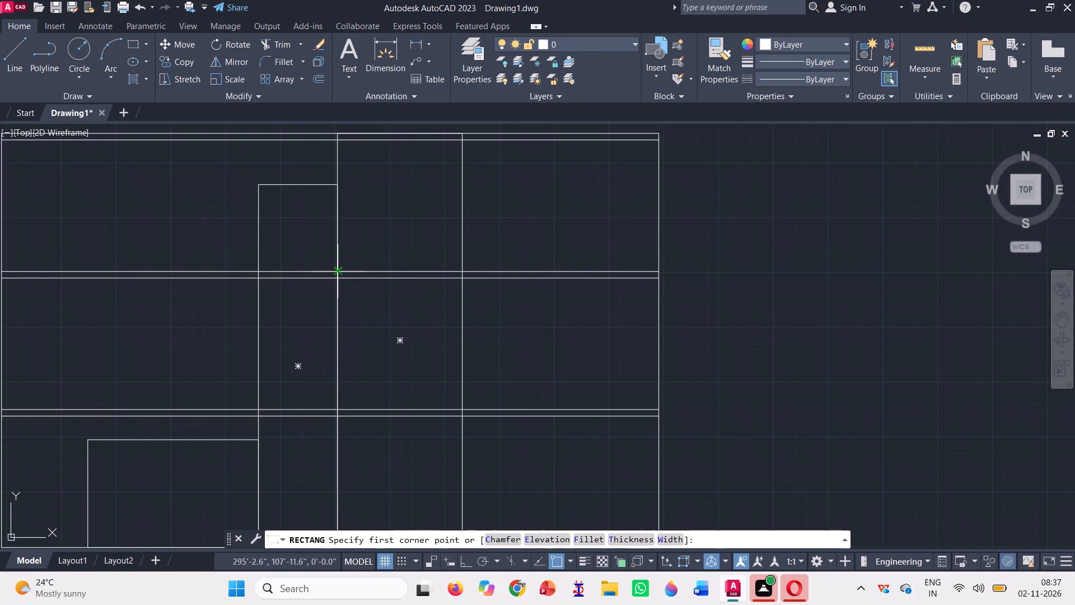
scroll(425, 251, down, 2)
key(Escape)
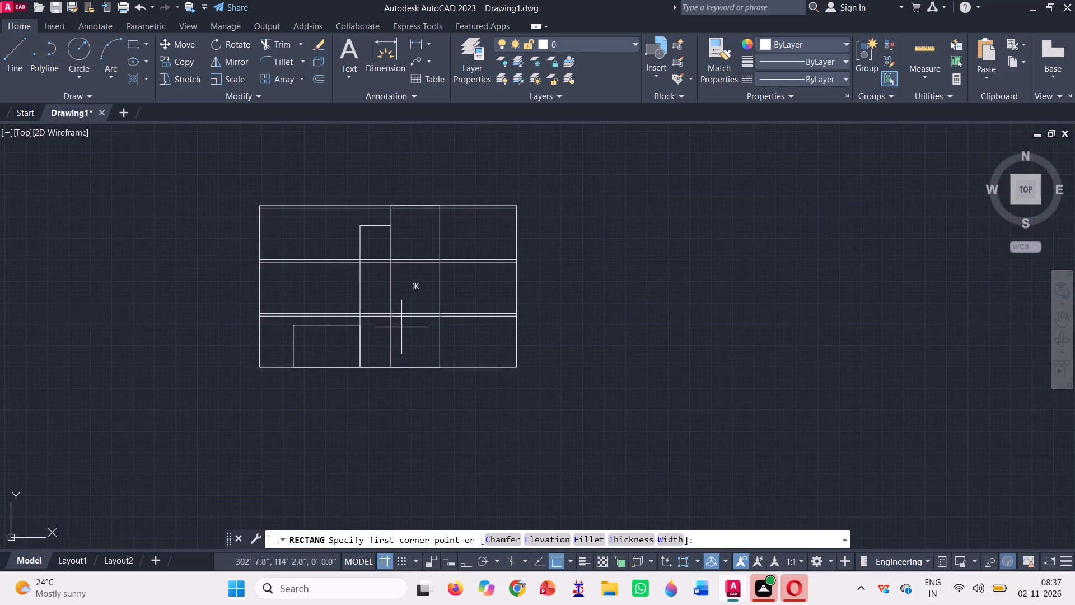
Move both tall rectangles together about 3' to the right along the base line.
click(401, 288)
click(371, 273)
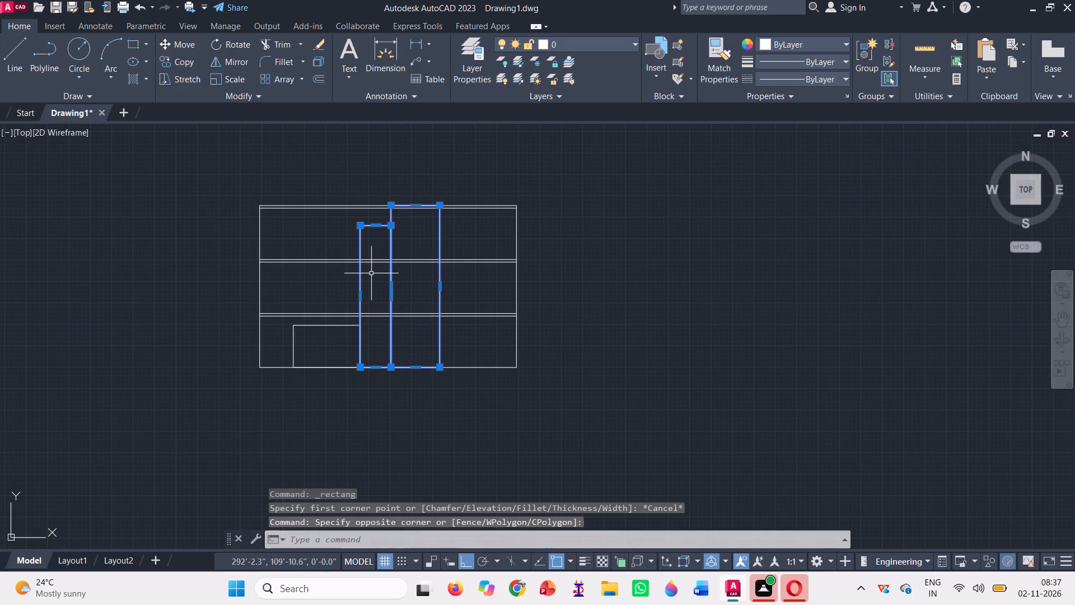
text(m)
key(space)
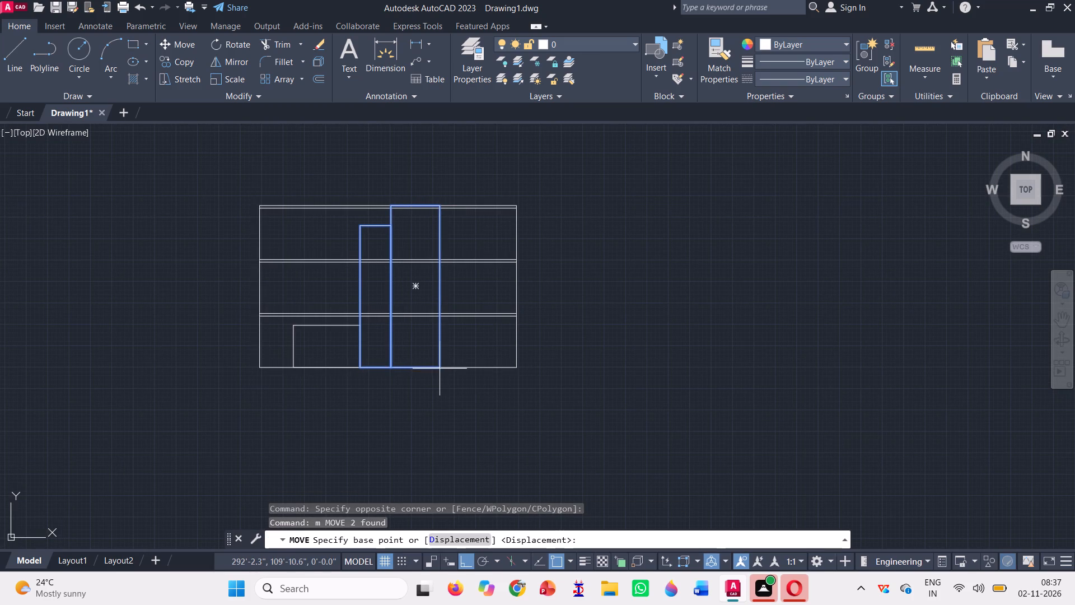
click(440, 368)
click(457, 371)
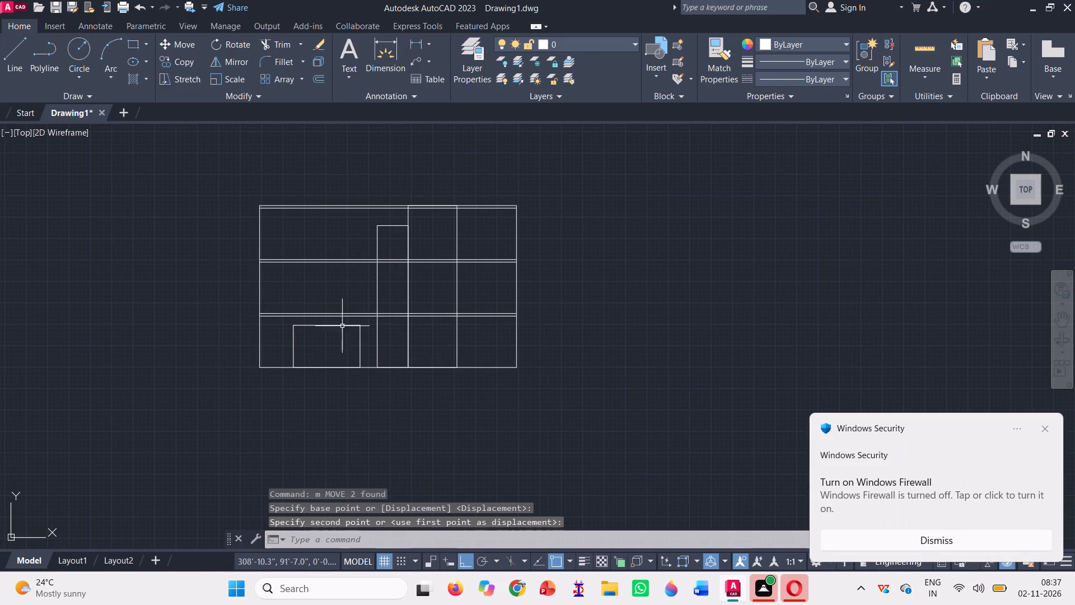
Replace the shorter tall rectangle with one about 9'6" wide, extending left to the low rectangle's right side at the base.
click(133, 44)
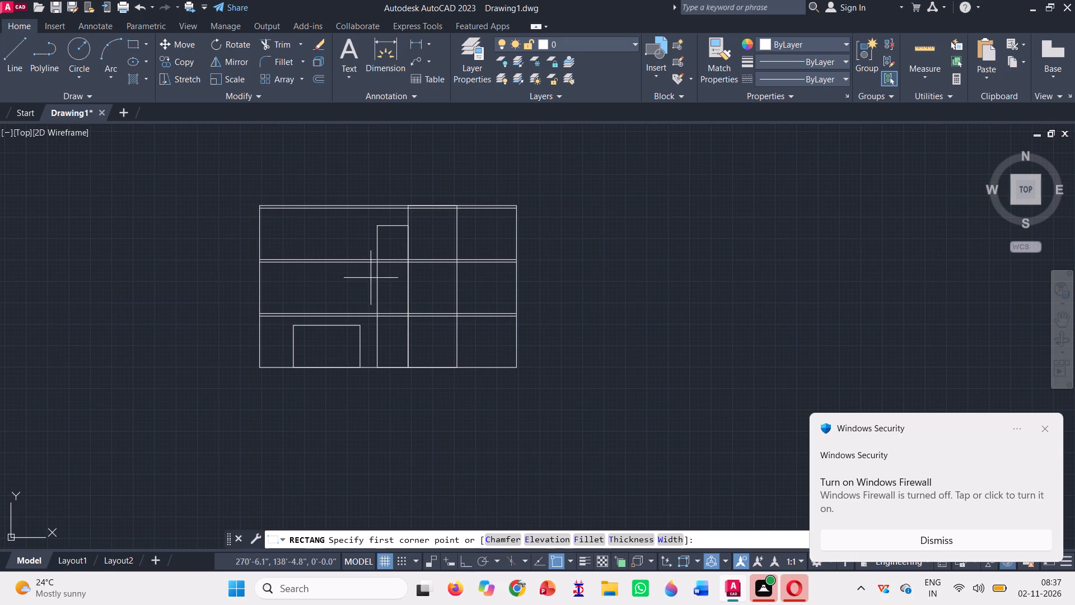
click(408, 226)
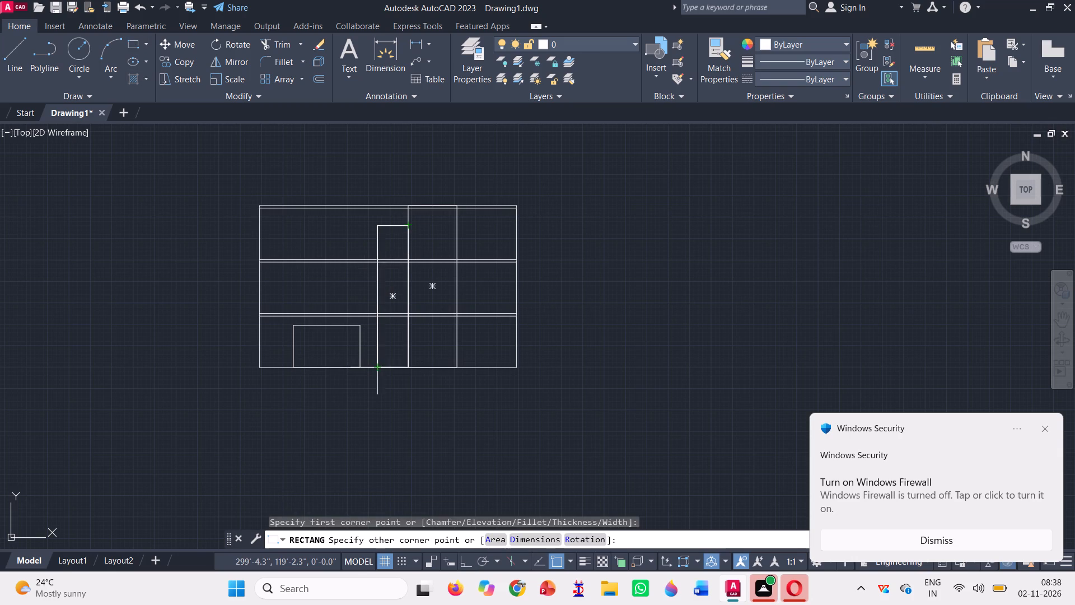
click(362, 366)
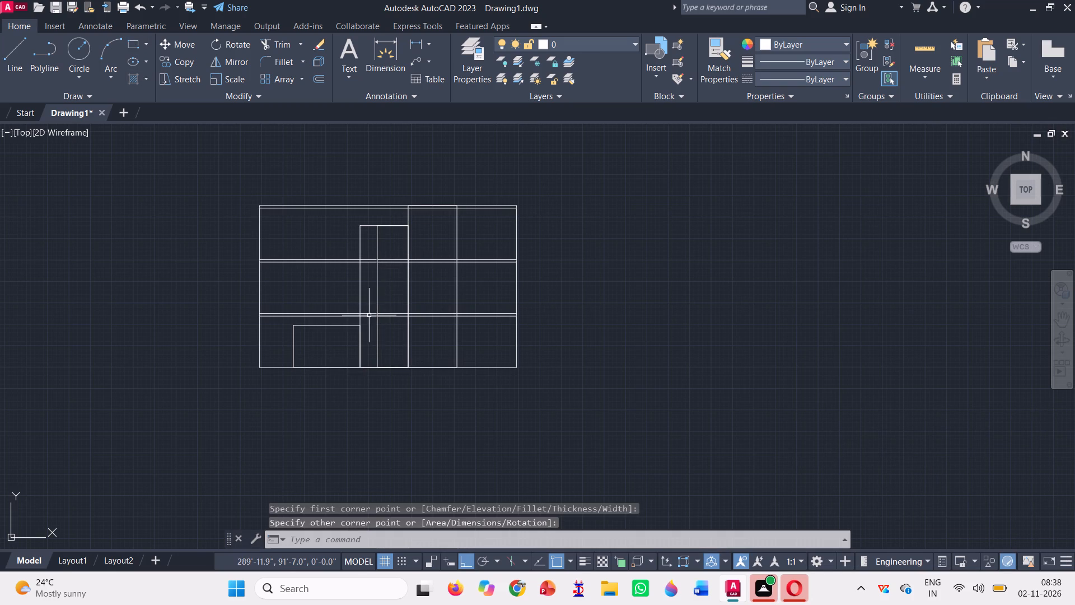
click(381, 294)
click(370, 281)
key(Delete)
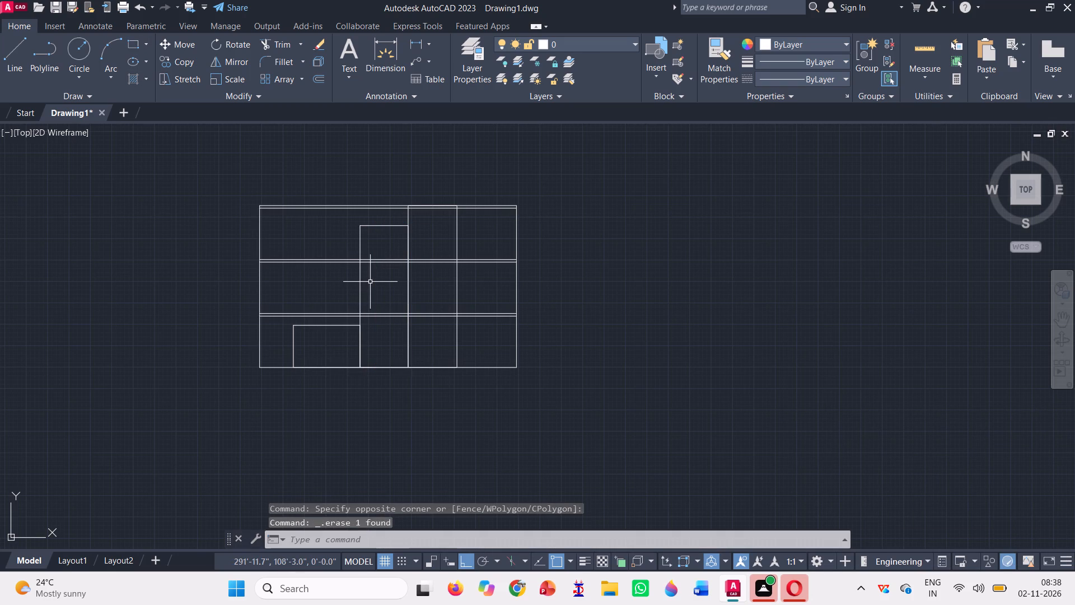
Draw a rectangle about 27' wide and 3' high on the second floor band, extending left from the full-height rectangle's left side.
click(135, 41)
scroll(420, 259, up, 3)
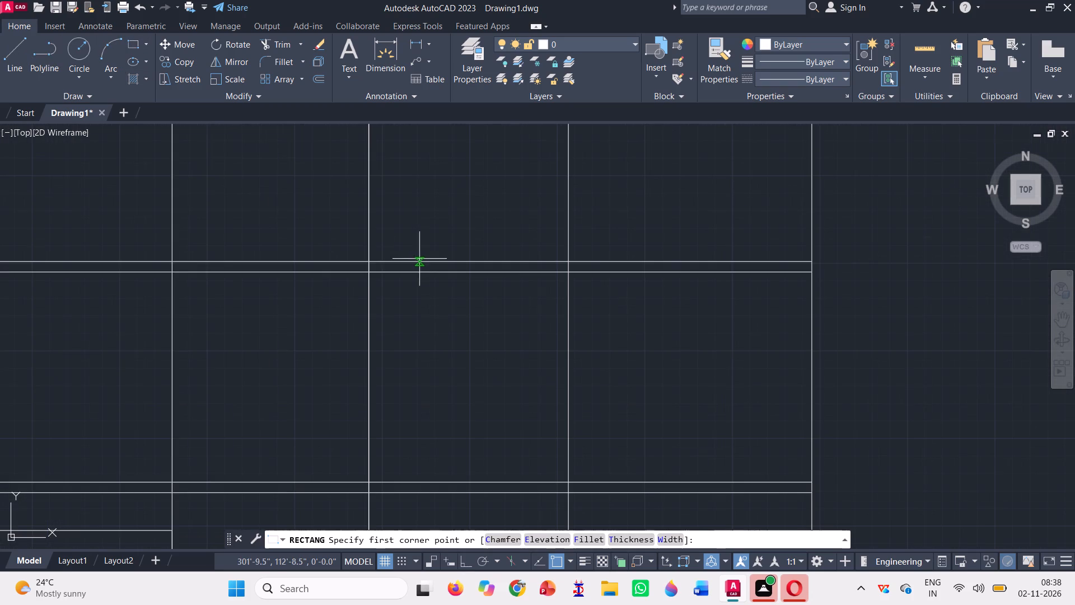
click(369, 264)
scroll(414, 283, down, 2)
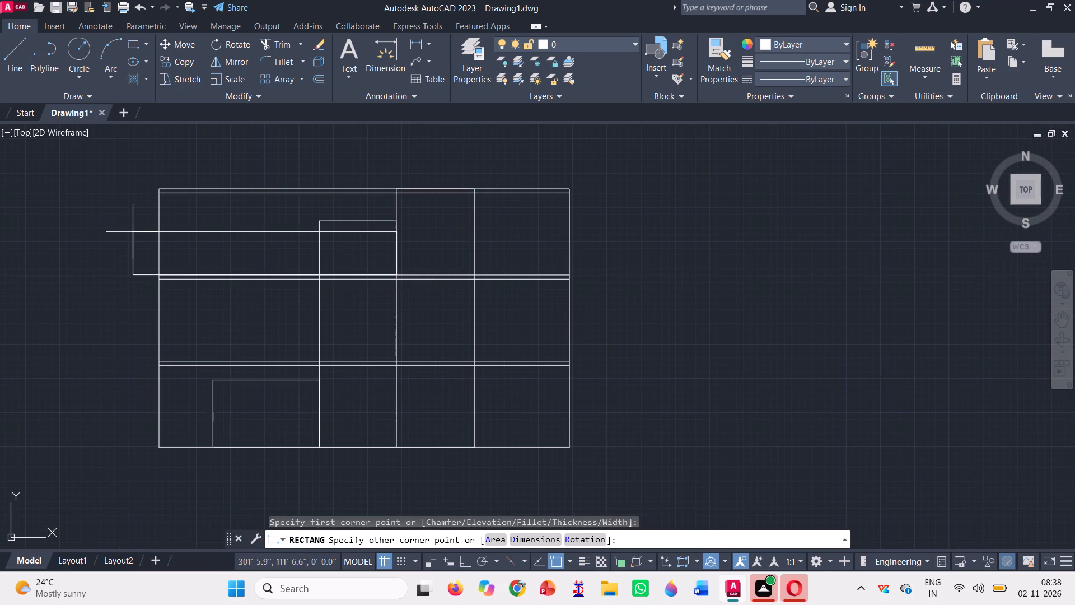
click(170, 248)
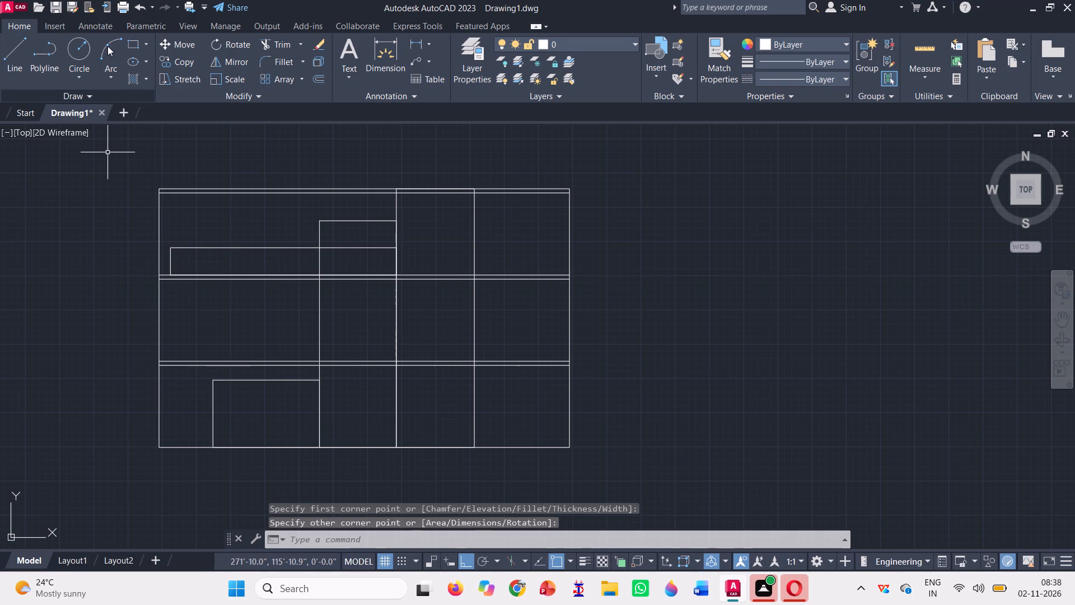
Draw a very thin rectangular strip along the top edge of the 3' high rectangle, slightly overhanging its left end.
click(128, 41)
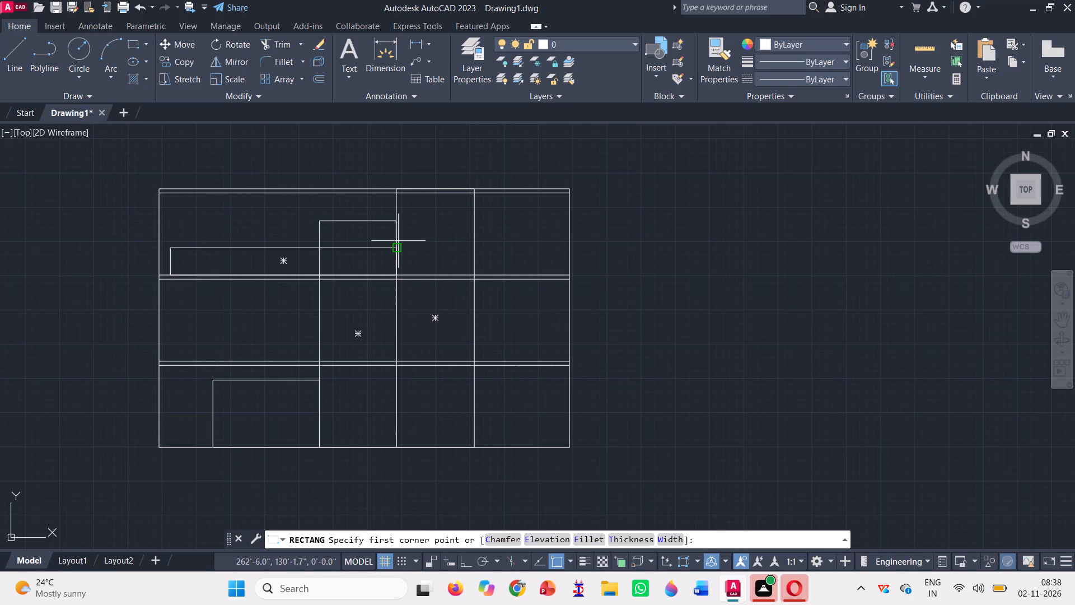
scroll(398, 244, up, 3)
click(382, 258)
scroll(436, 252, down, 2)
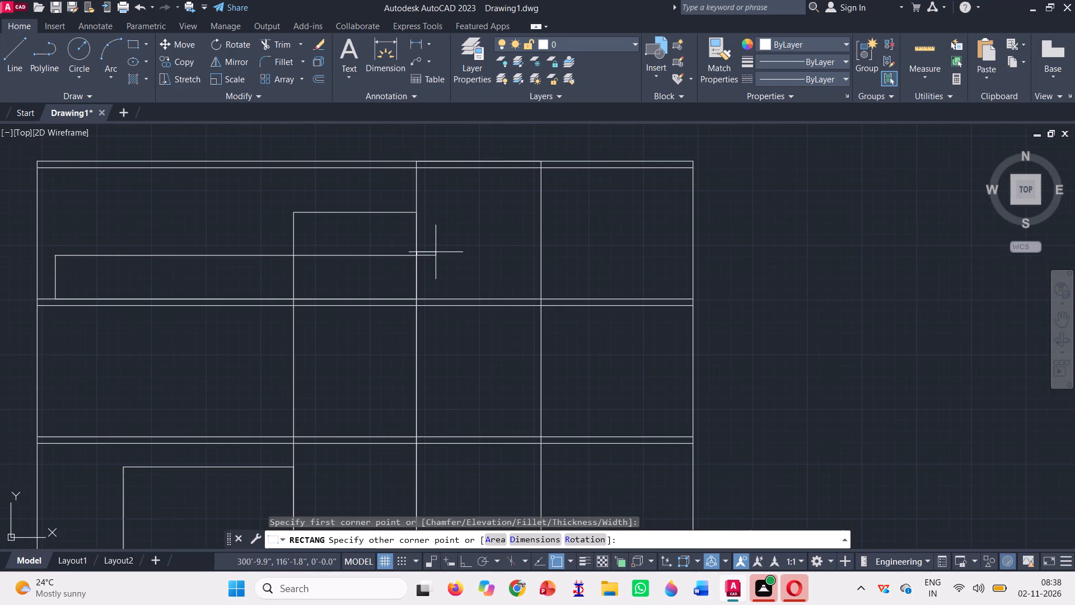
scroll(49, 254, up, 6)
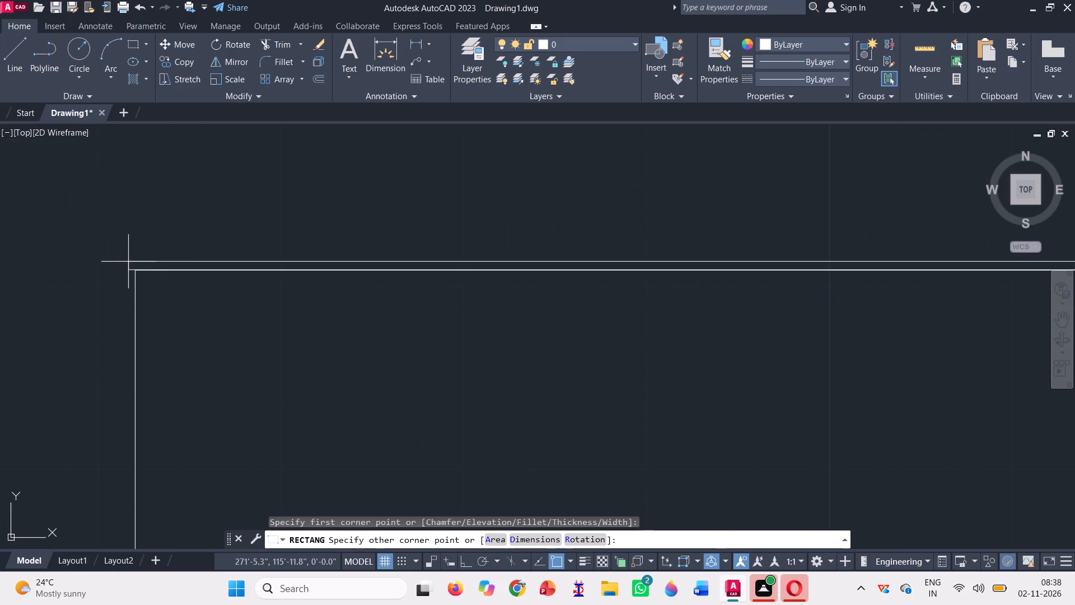
scroll(128, 262, up, 2)
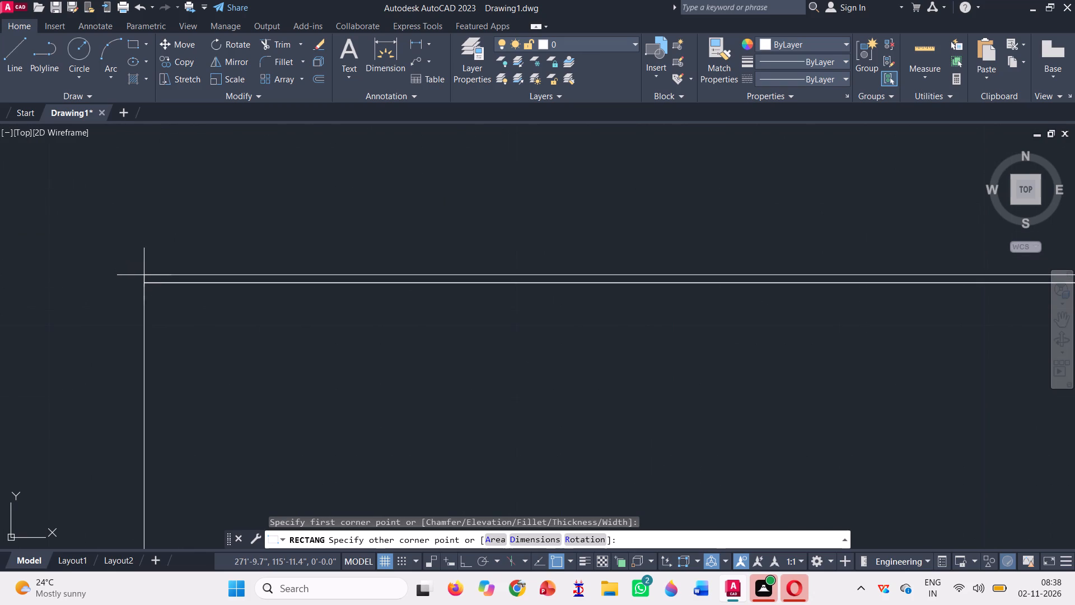
click(134, 273)
scroll(158, 250, down, 3)
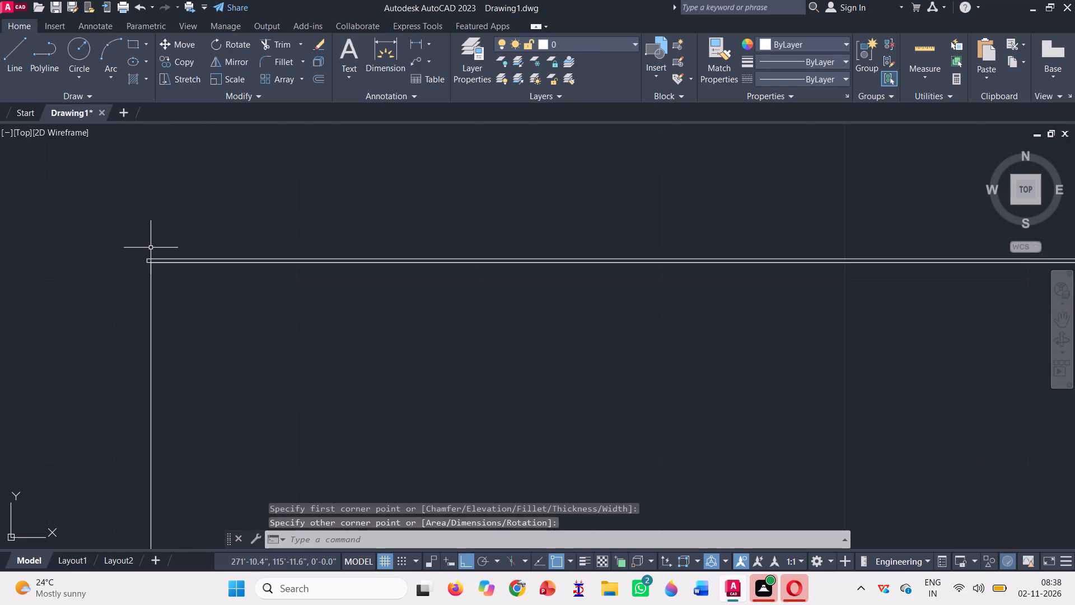
Draw a very thin vertical strip along the 3' high rectangle's left edge, from the top strip's underside down to the floor band.
scroll(144, 241, down, 2)
click(134, 44)
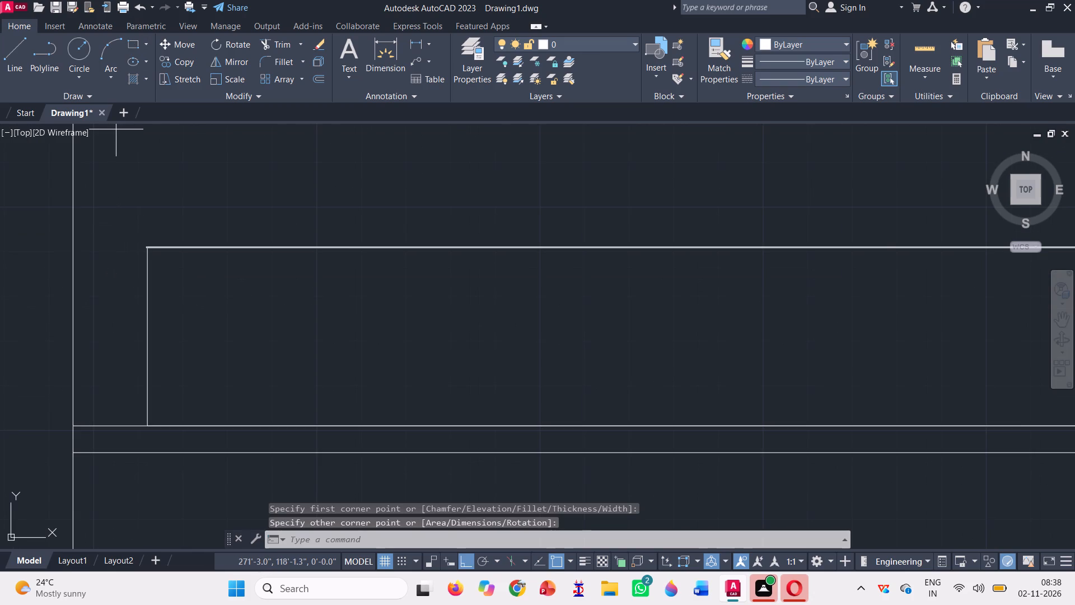
scroll(155, 265, up, 3)
scroll(109, 192, up, 4)
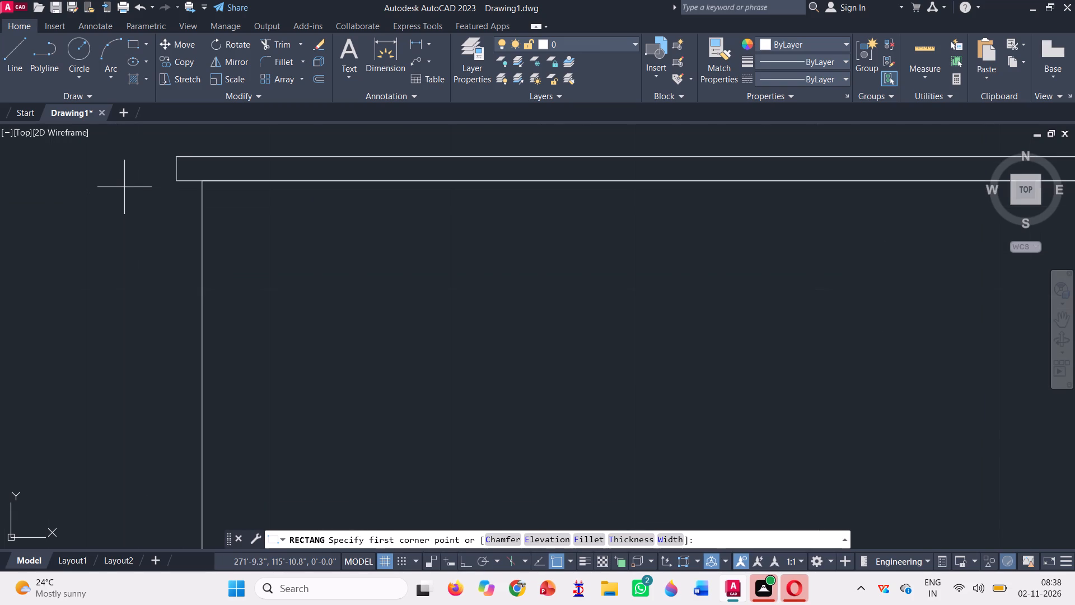
click(179, 180)
scroll(156, 271, down, 5)
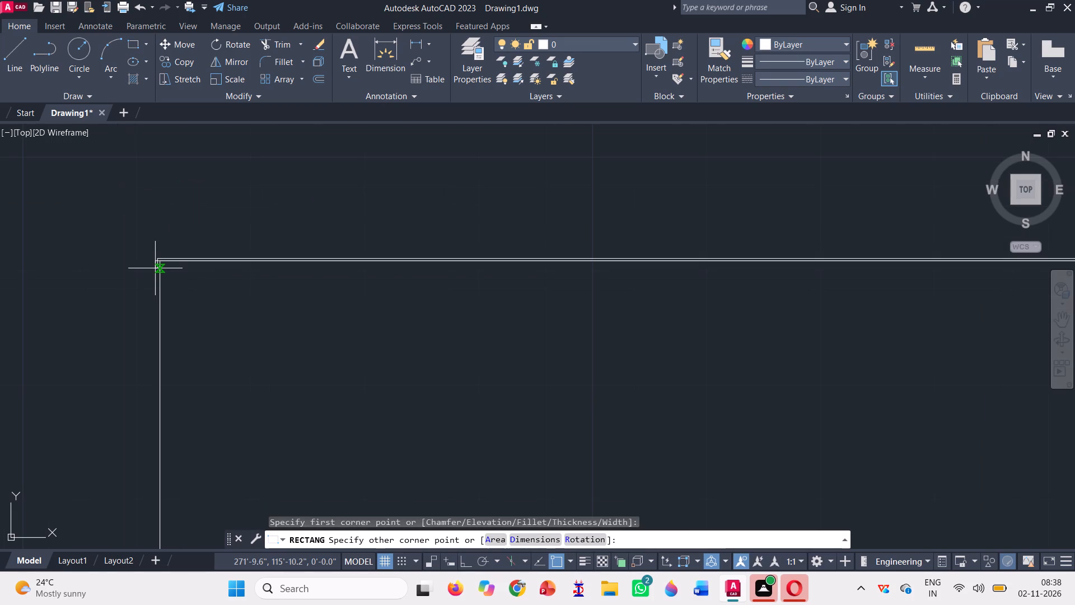
scroll(154, 268, down, 3)
scroll(154, 375, up, 3)
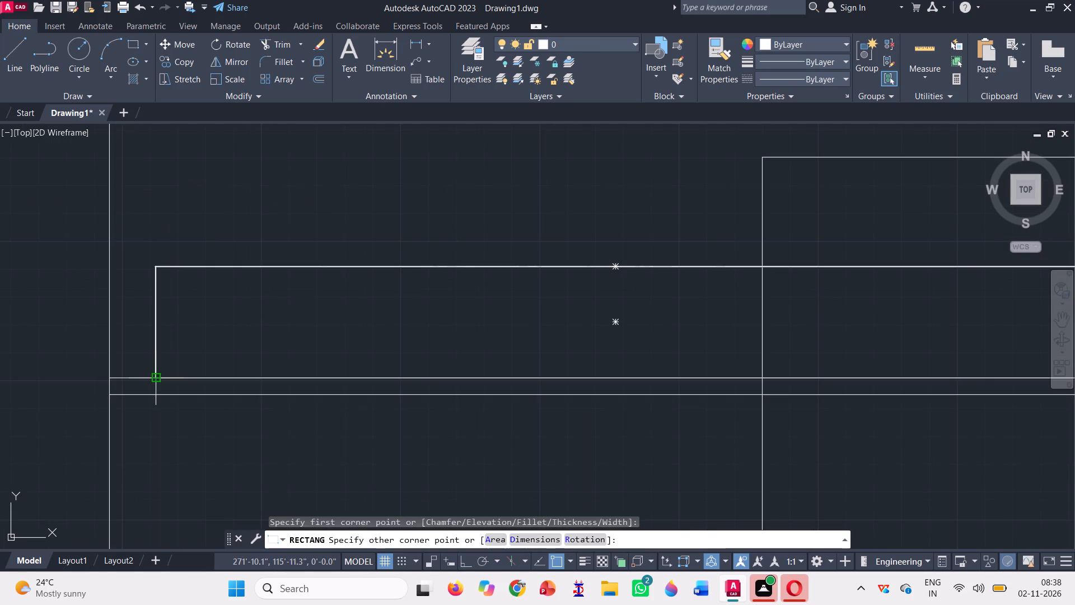
scroll(155, 375, up, 3)
click(161, 399)
scroll(263, 374, down, 3)
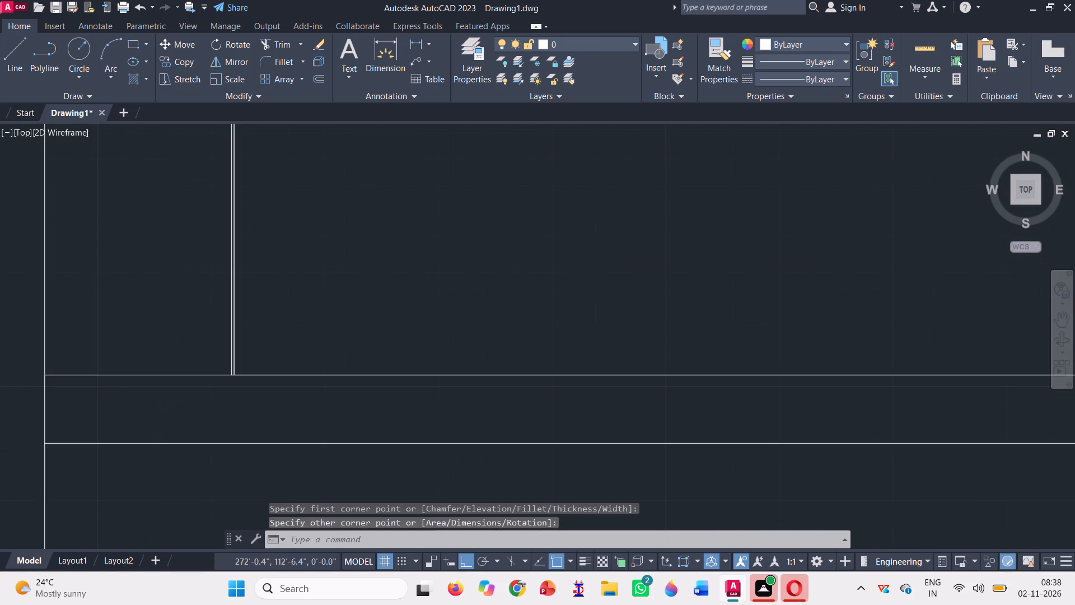
scroll(147, 269, down, 2)
scroll(228, 267, down, 2)
Draw a 45° line with polar tracking from the top strip's upper left corner down to just below the second floor band.
key(l)
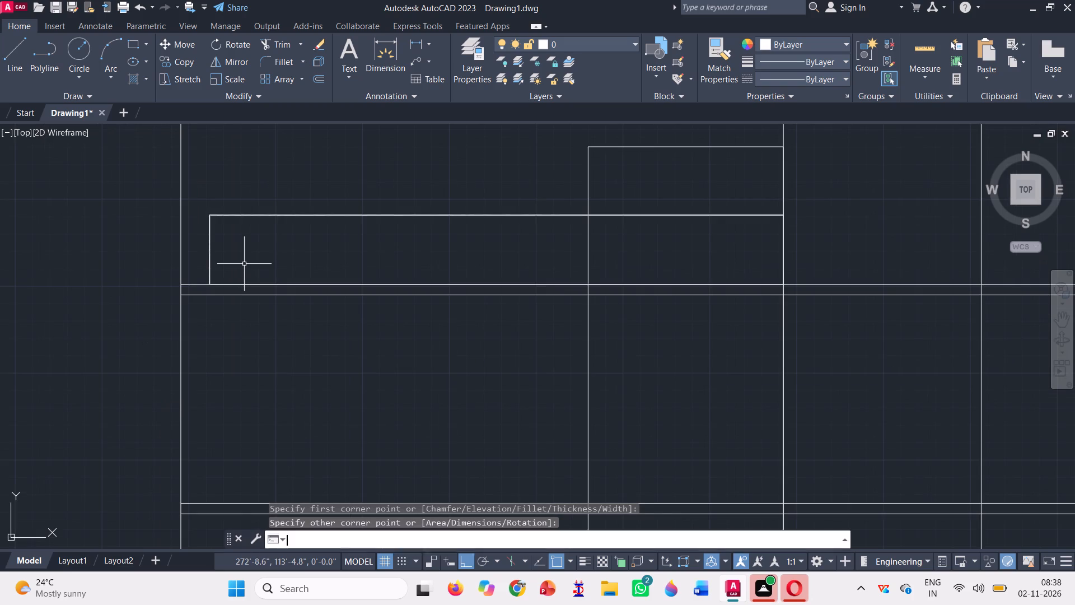
key(Return)
scroll(175, 201, up, 3)
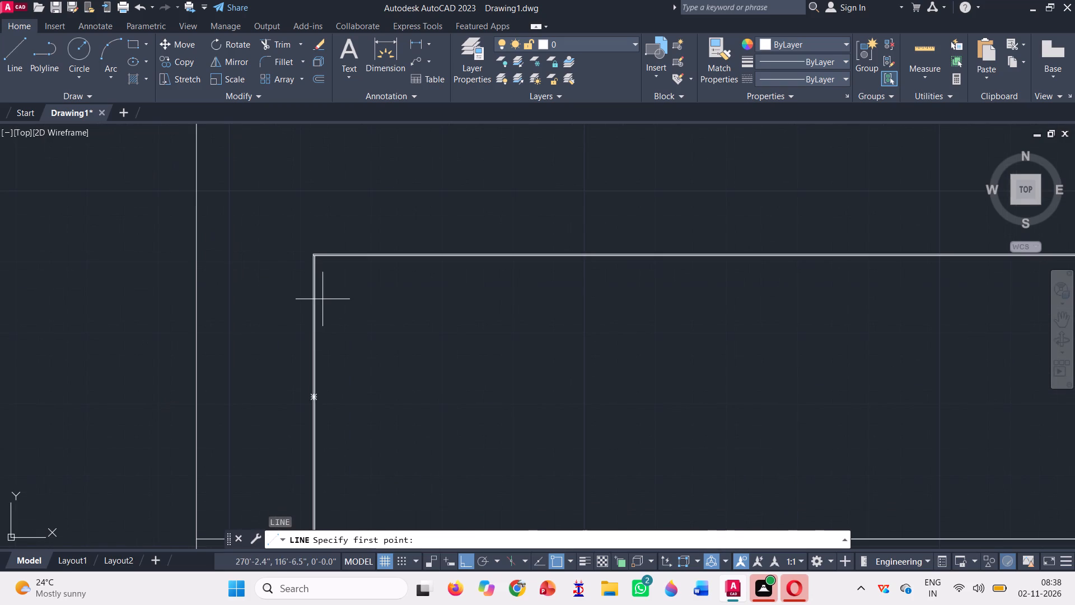
scroll(313, 260, up, 7)
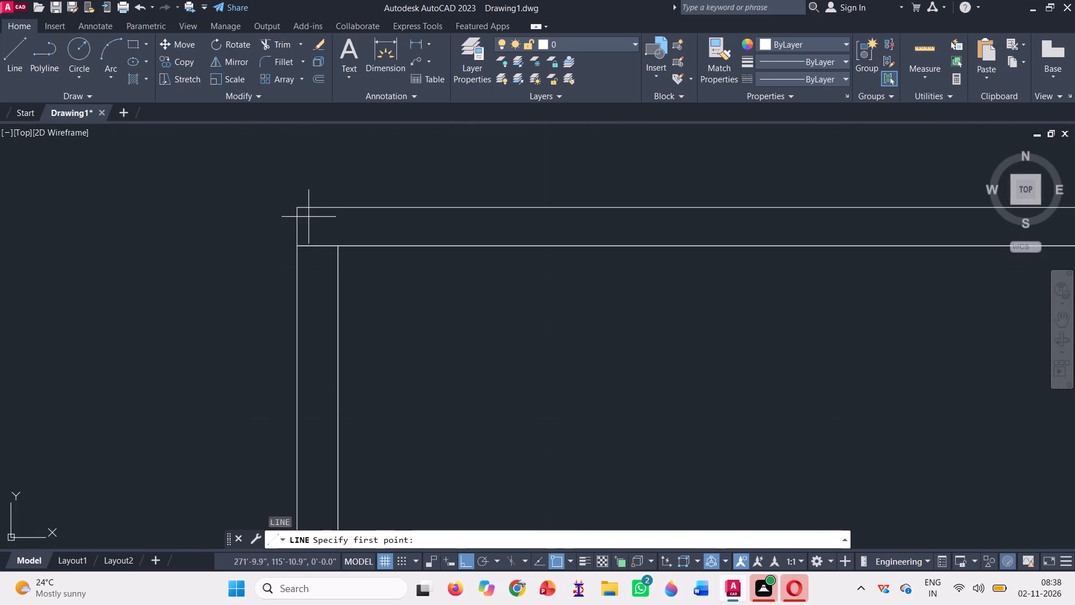
click(295, 207)
scroll(167, 269, down, 4)
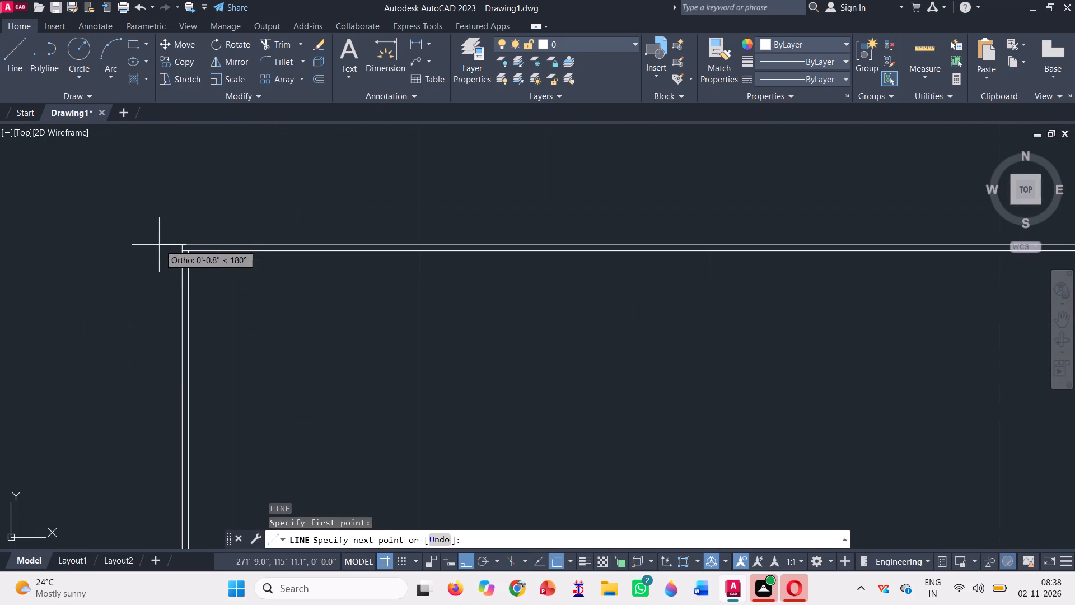
scroll(197, 237, down, 2)
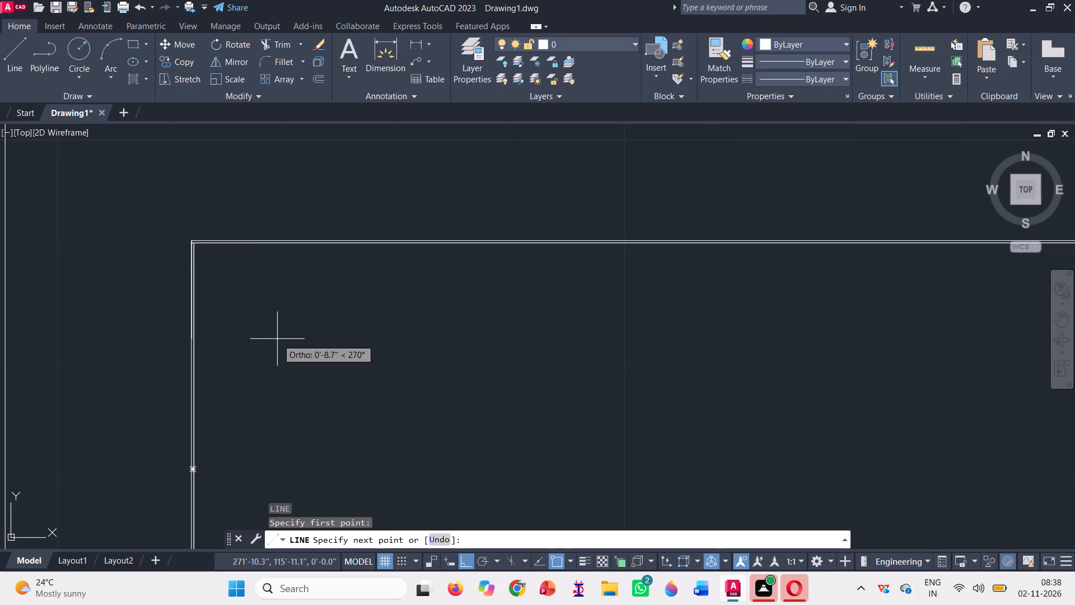
key(F8)
scroll(168, 255, down, 2)
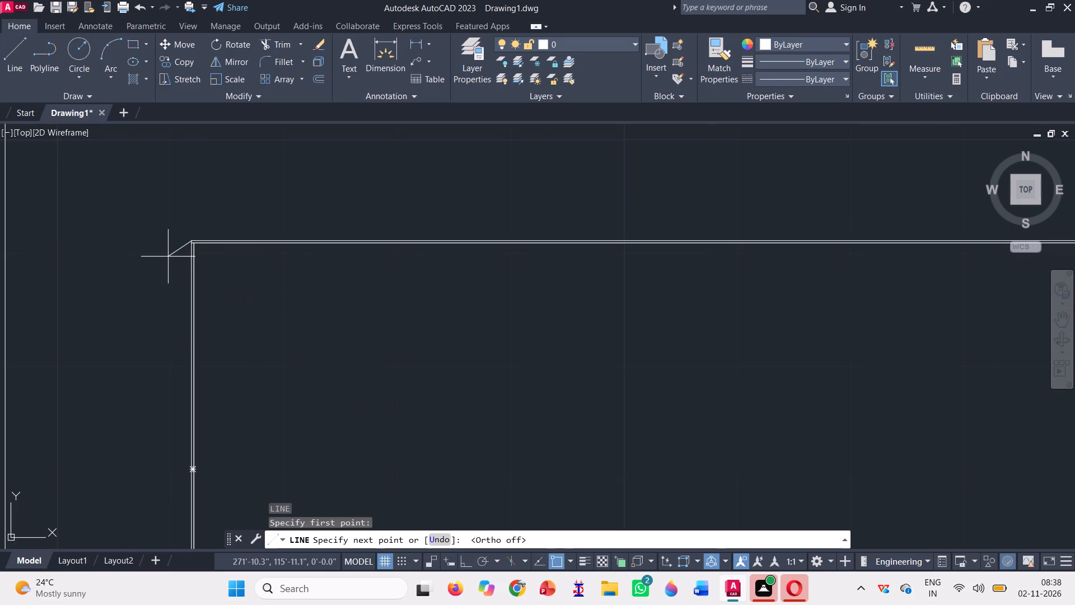
click(479, 557)
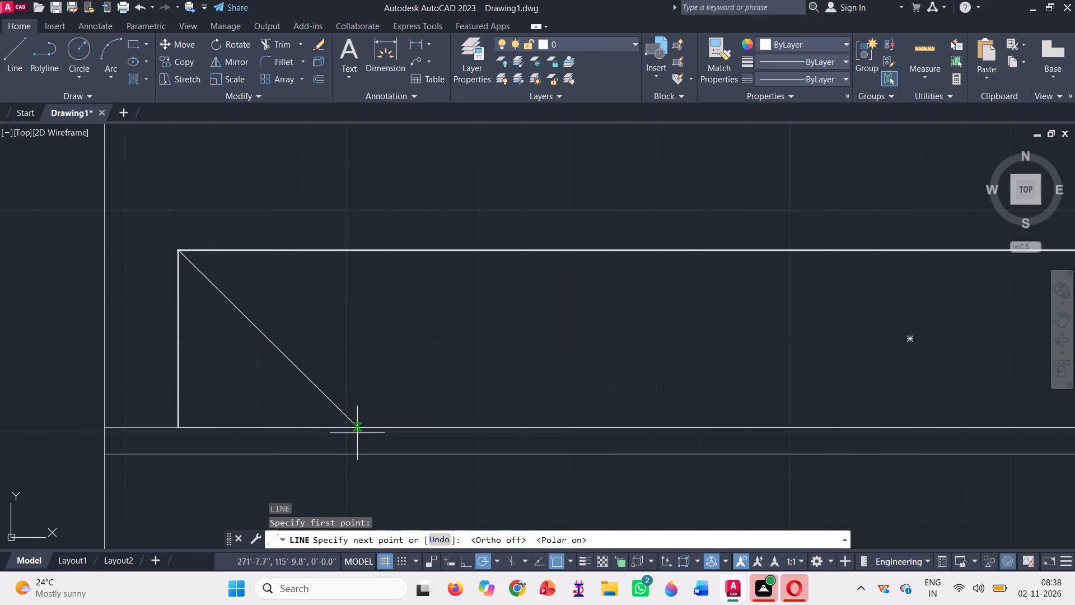
click(396, 473)
key(space)
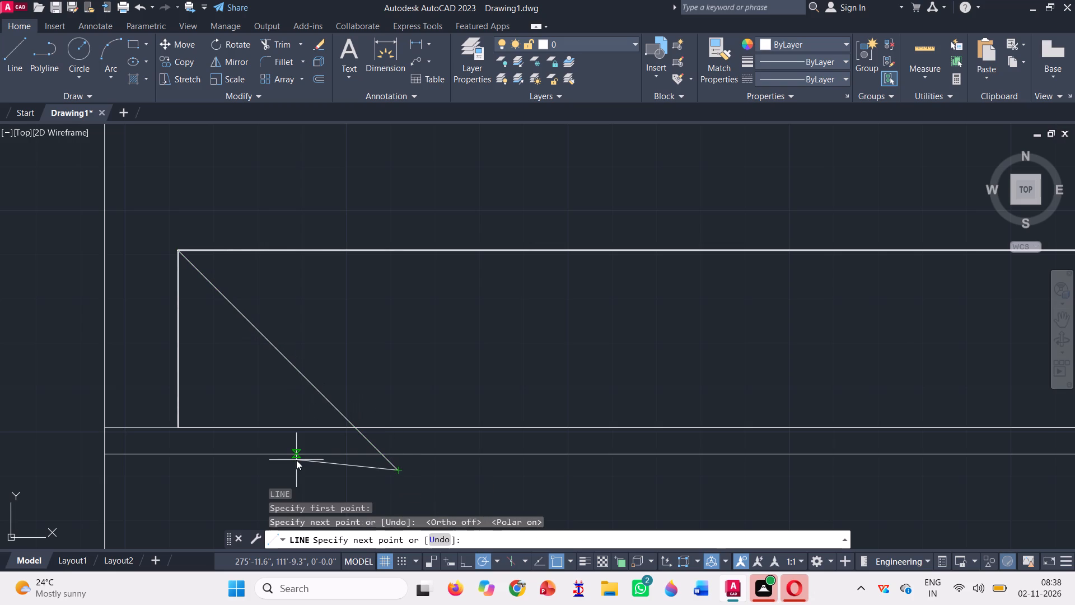
Trim the 45° line's excess below the top line of the second floor band.
click(264, 48)
click(363, 438)
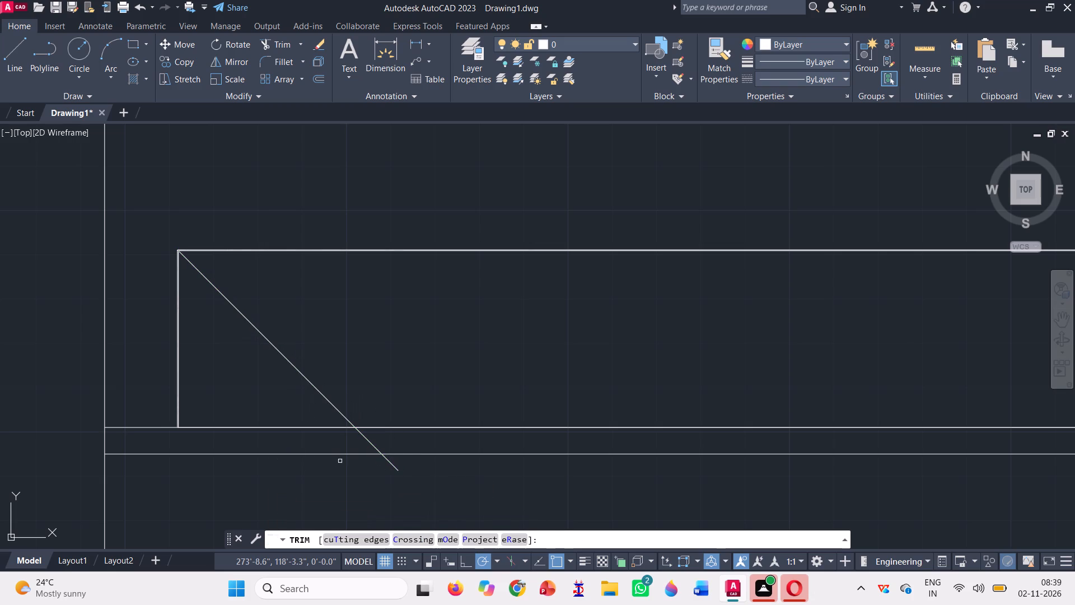
click(395, 471)
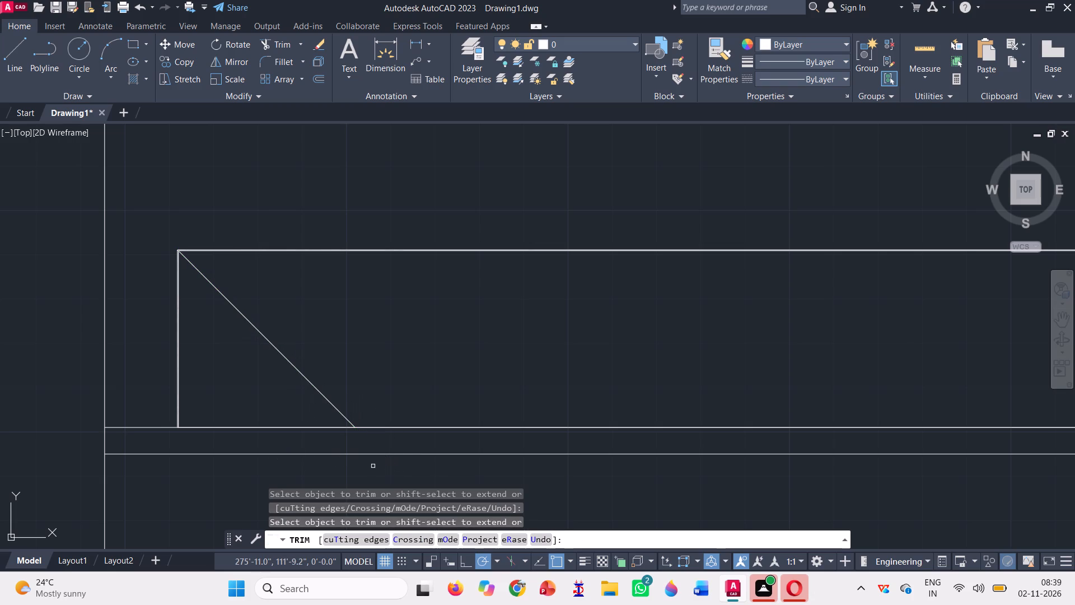
key(Escape)
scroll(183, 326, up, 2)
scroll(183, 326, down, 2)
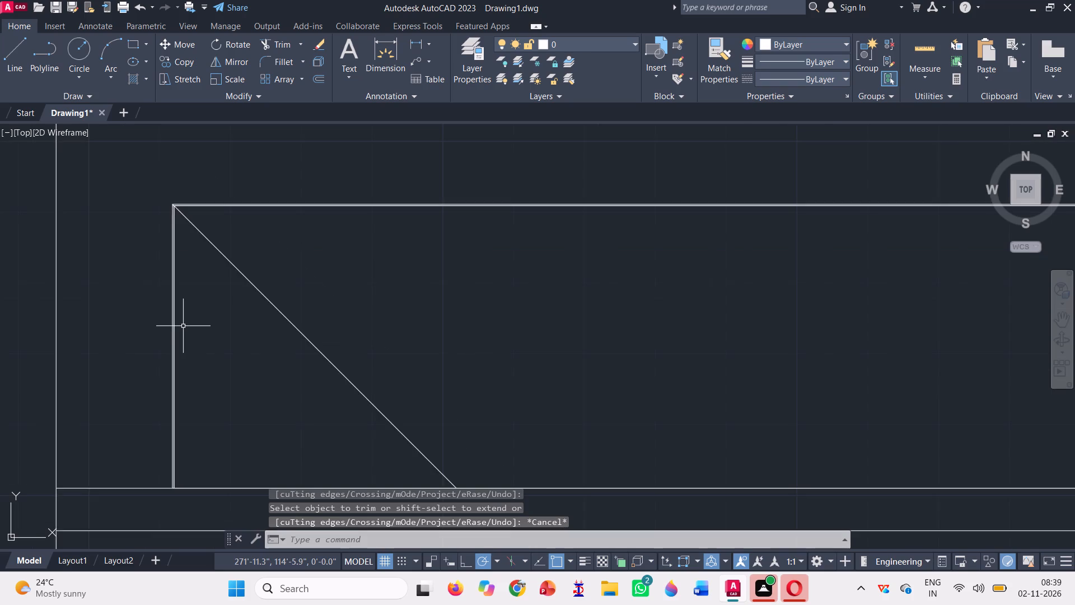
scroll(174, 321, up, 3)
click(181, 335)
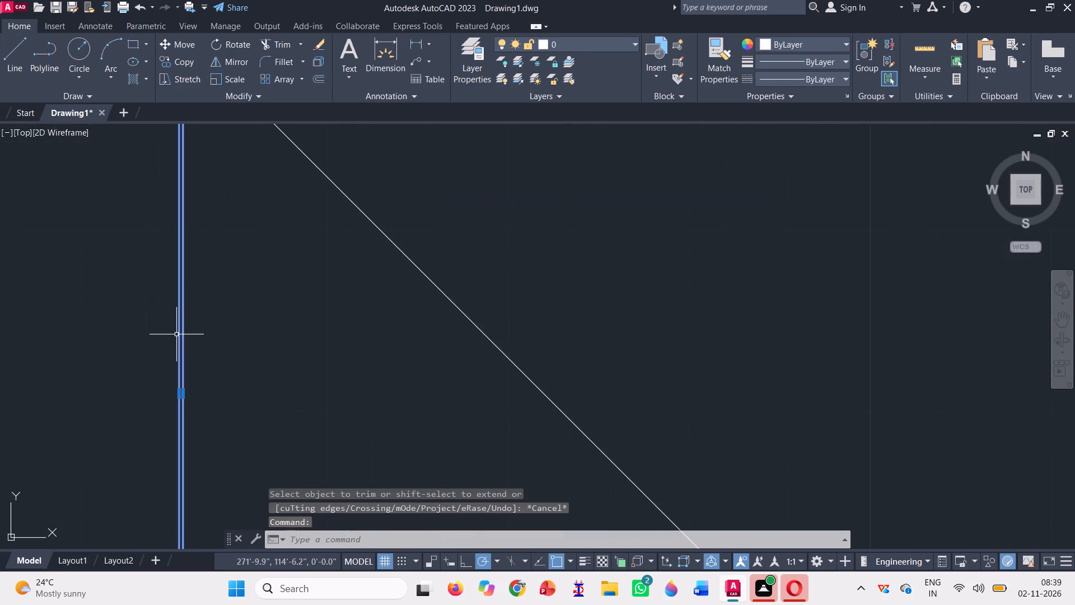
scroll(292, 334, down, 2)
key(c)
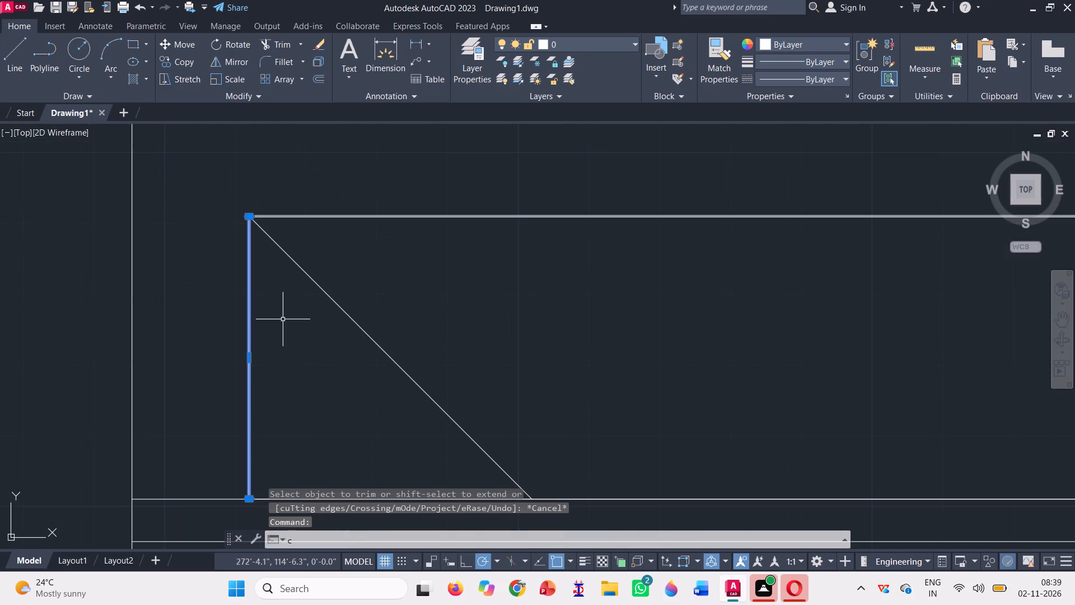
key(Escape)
Copy the thin top strip of the balcony panel a short distance to the left, past its original upper left corner.
scroll(260, 232, up, 3)
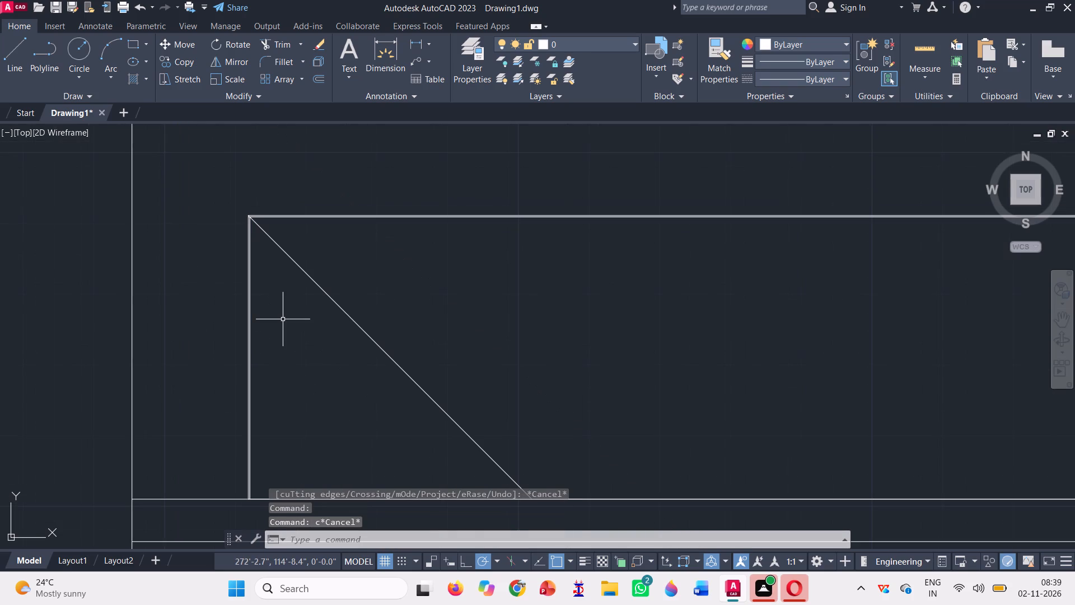
scroll(218, 238, down, 1)
scroll(208, 189, up, 3)
scroll(265, 210, up, 2)
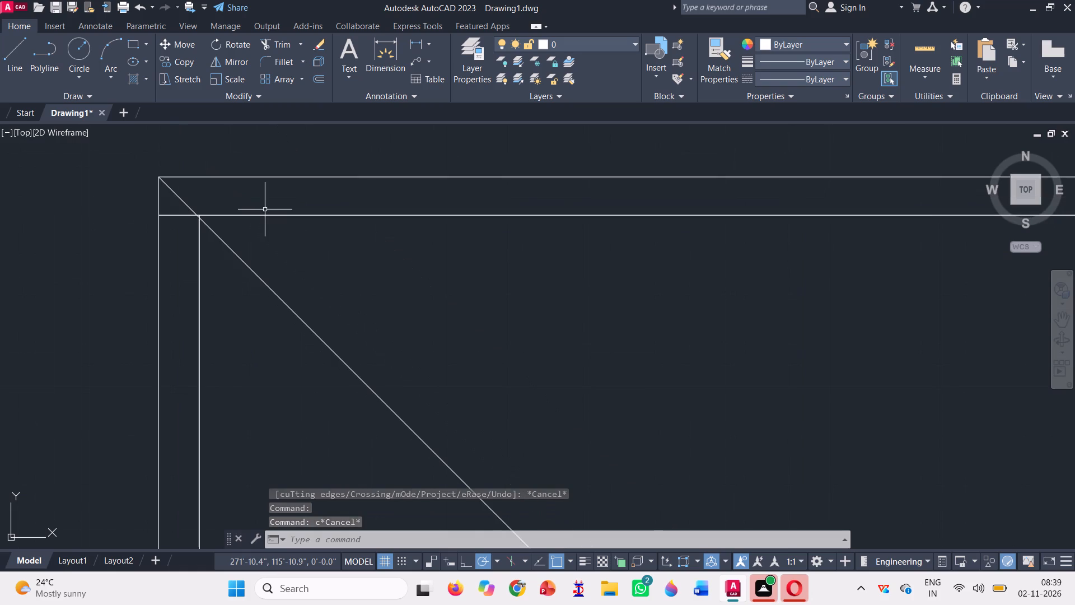
scroll(105, 240, down, 3)
click(205, 224)
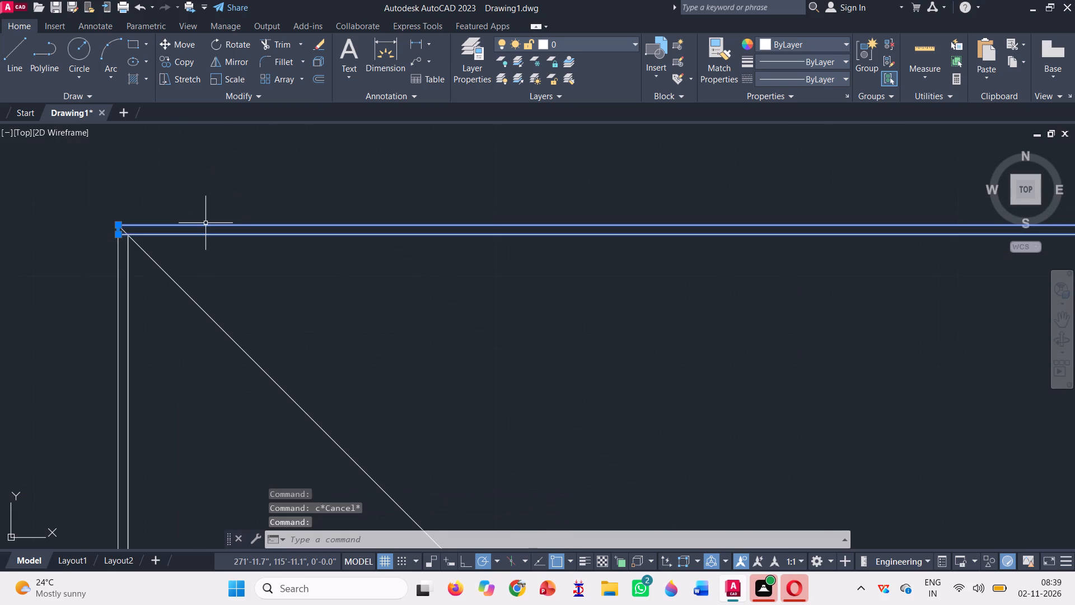
scroll(199, 223, down, 2)
text(co)
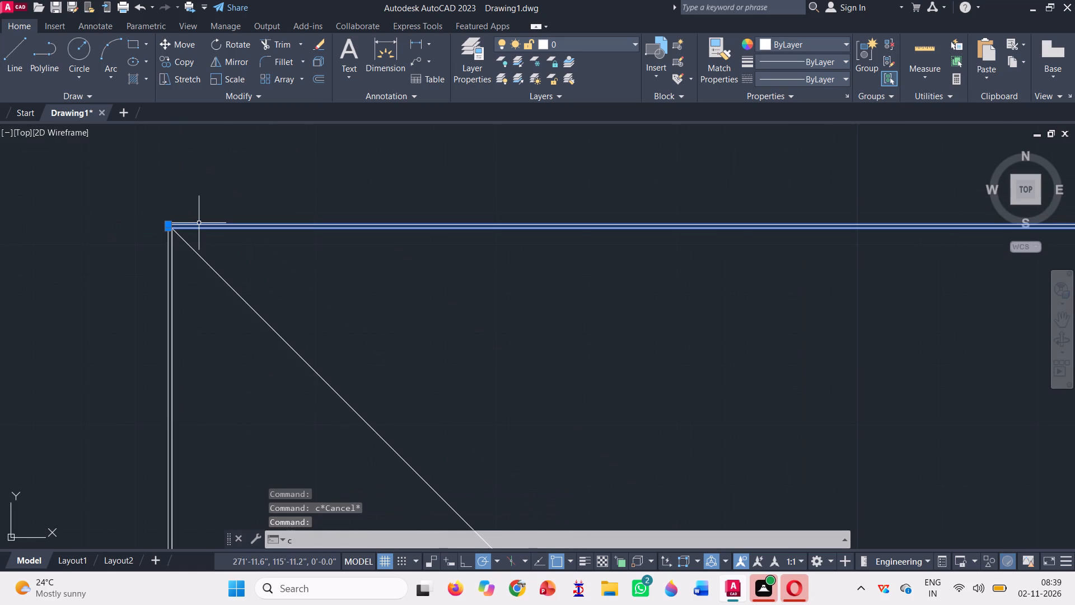
key(space)
click(199, 223)
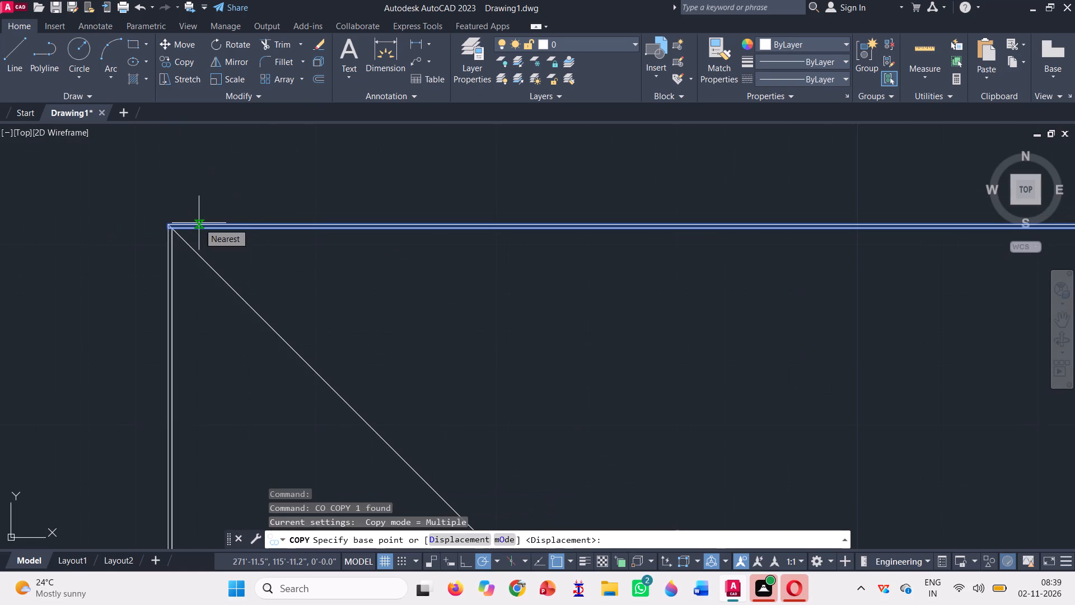
click(211, 223)
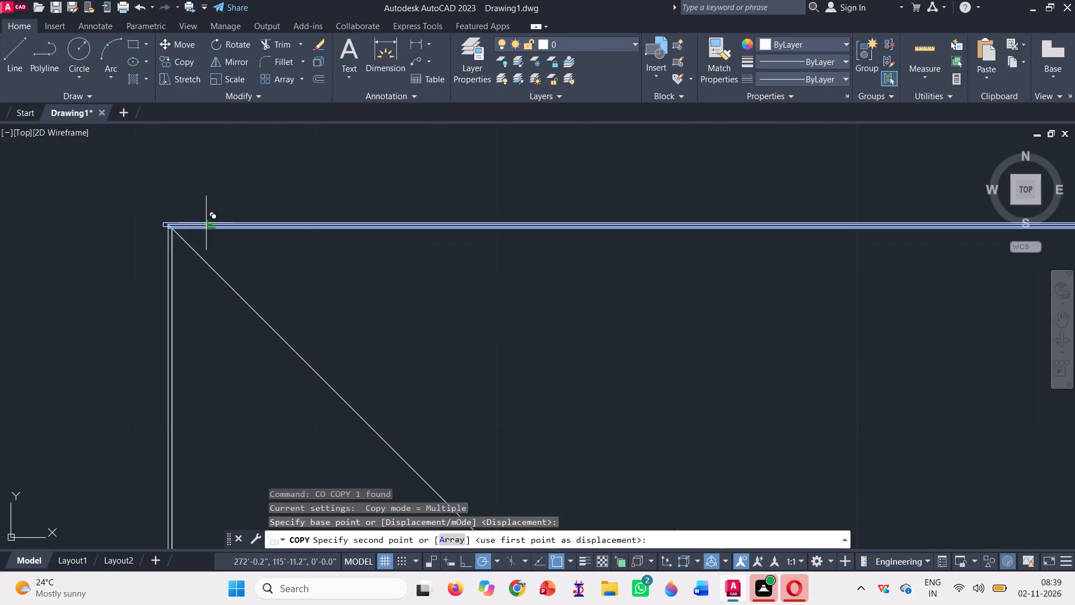
scroll(170, 214, up, 3)
click(158, 256)
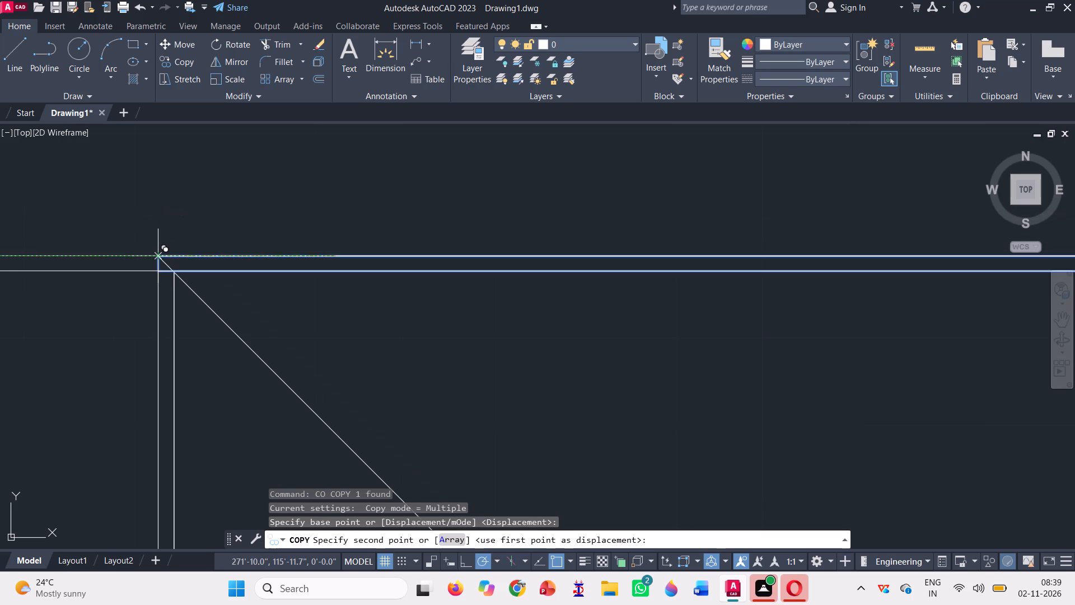
scroll(240, 208, down, 3)
key(space)
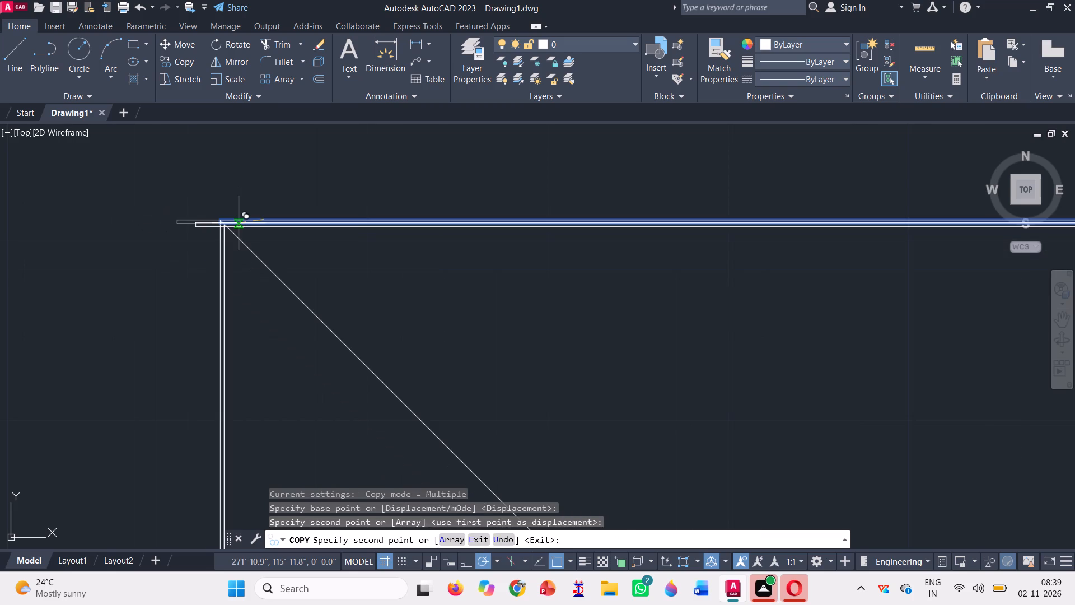
Rotate the copied strip about the panel's upper left corner to align it with the 45° diagonal line.
click(227, 44)
click(190, 252)
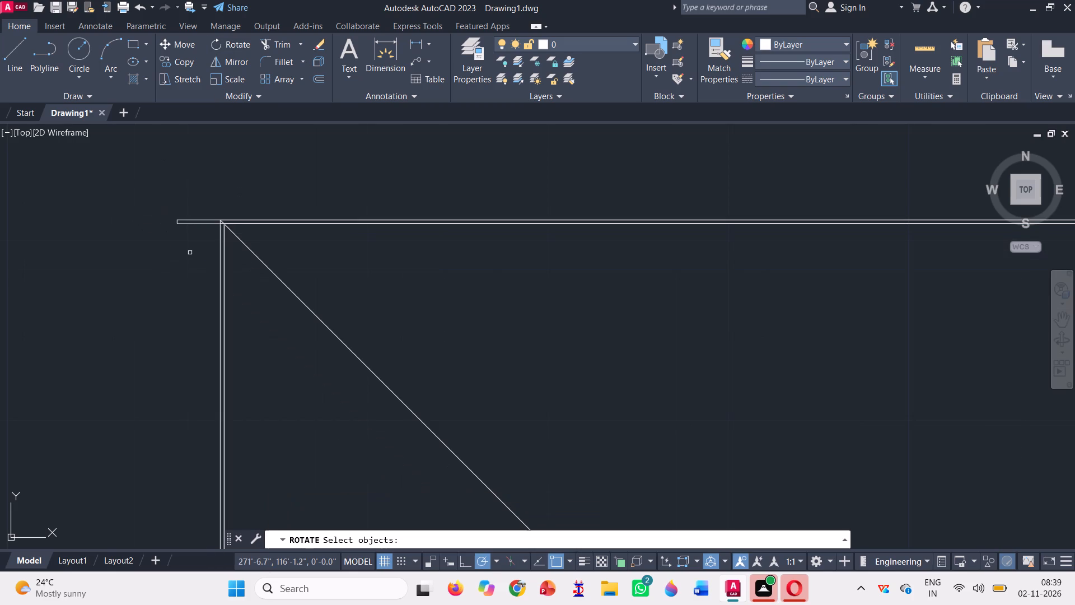
click(136, 173)
key(space)
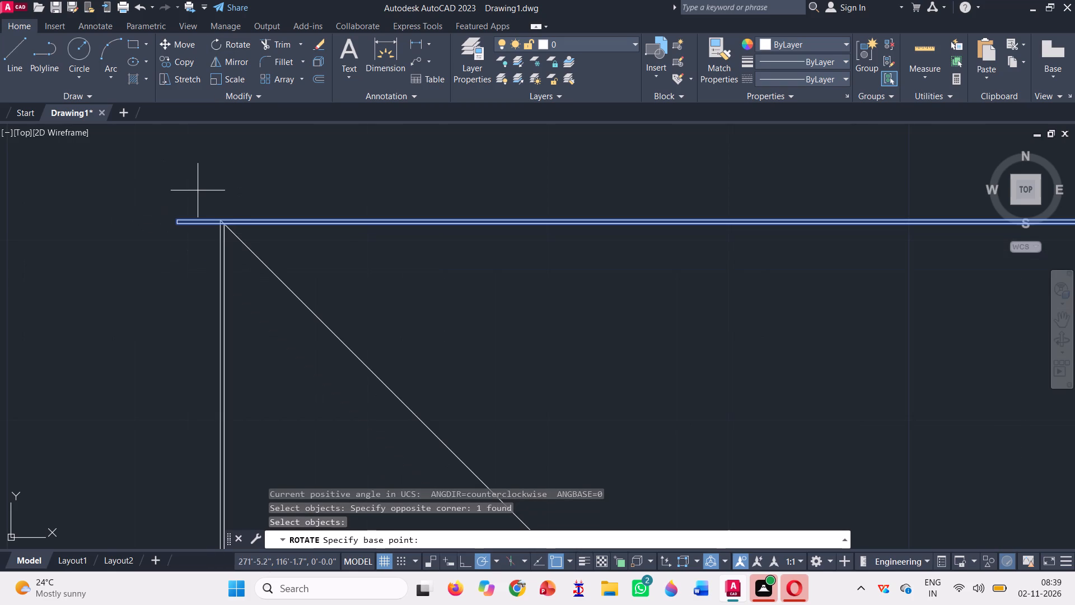
scroll(223, 219, up, 3)
click(203, 220)
scroll(195, 215, down, 4)
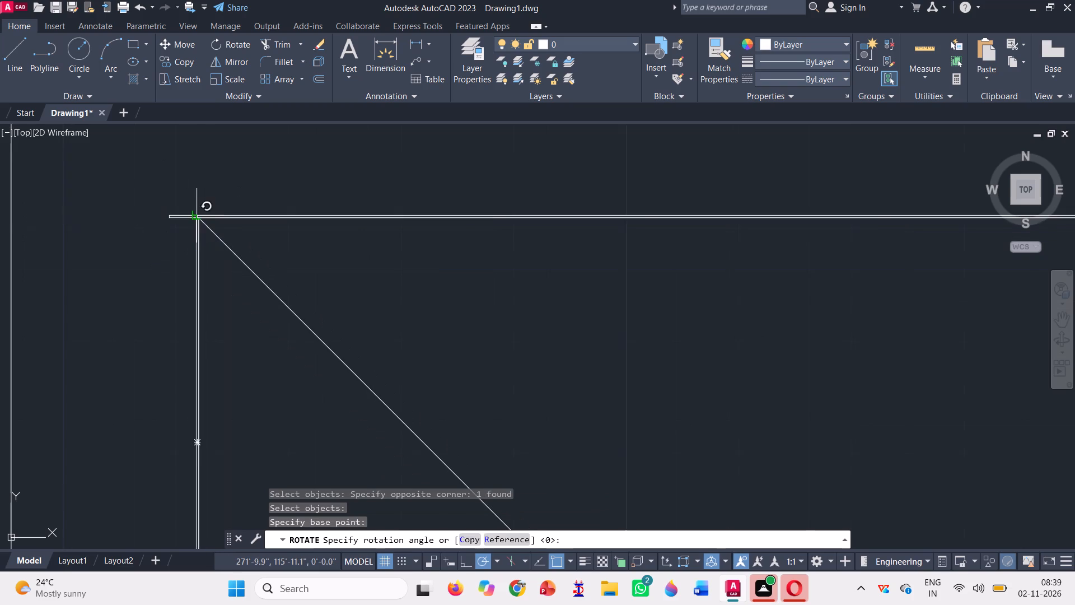
scroll(193, 214, down, 3)
scroll(297, 322, up, 4)
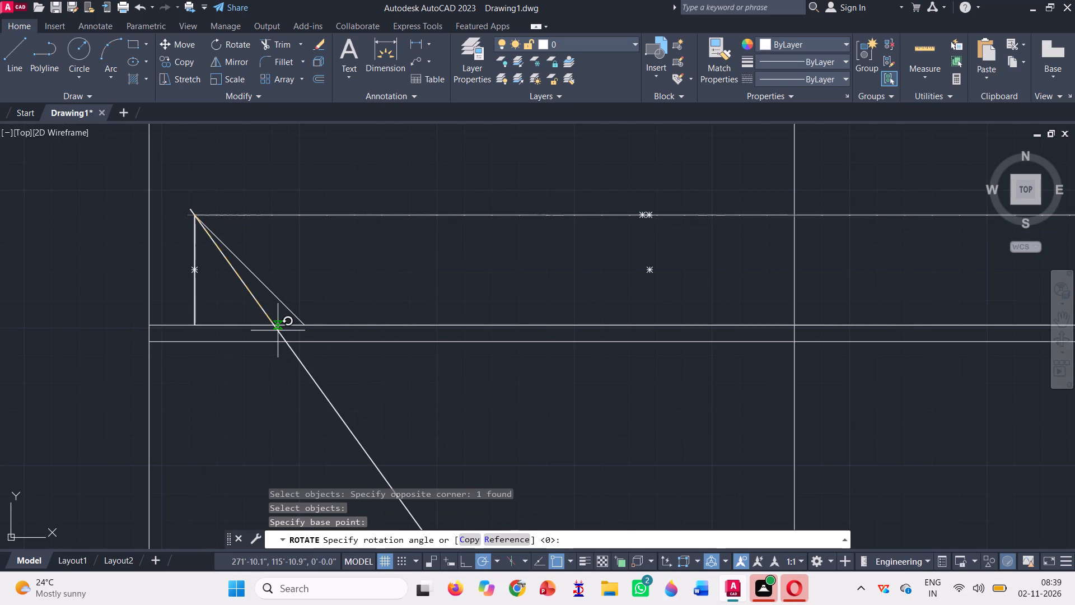
scroll(339, 339, up, 3)
click(334, 360)
Trim the rotated strip below the second floor band's top line, down to the first floor band.
scroll(237, 325, down, 4)
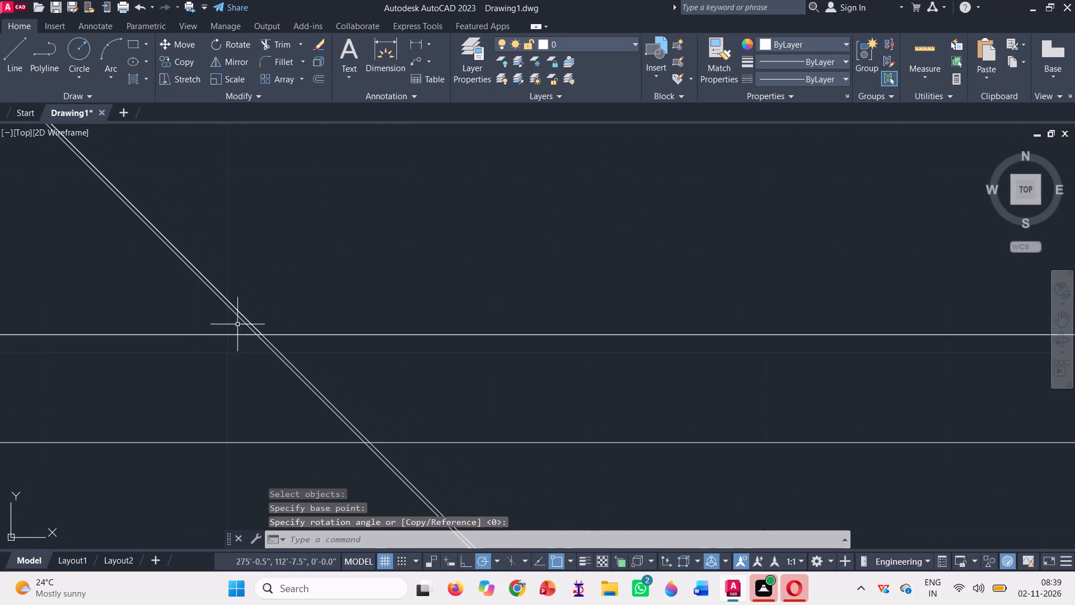
scroll(301, 302, down, 2)
scroll(180, 263, down, 2)
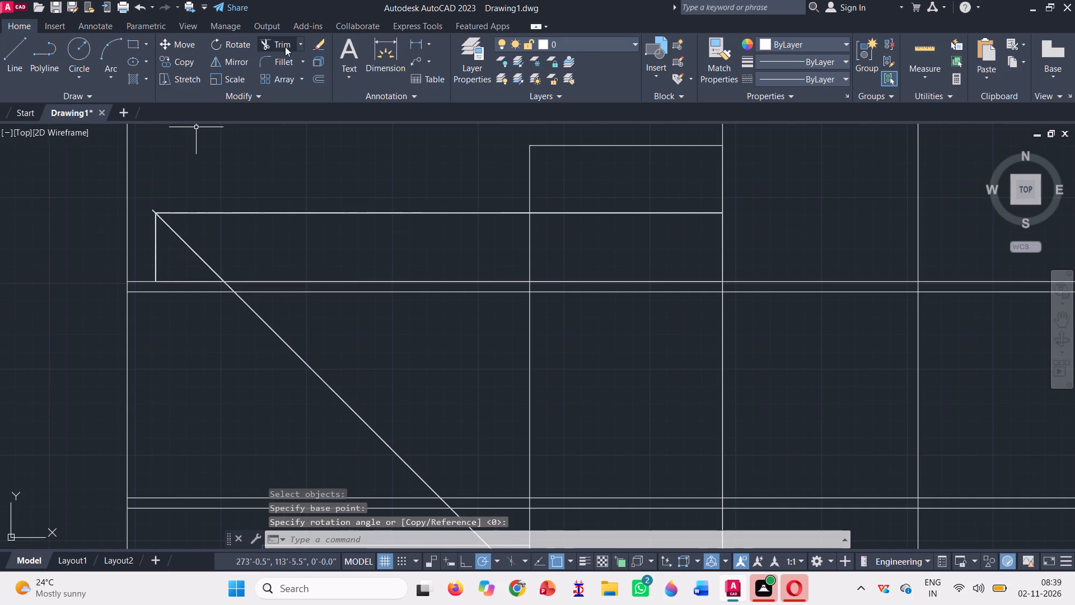
click(285, 46)
click(267, 411)
click(372, 384)
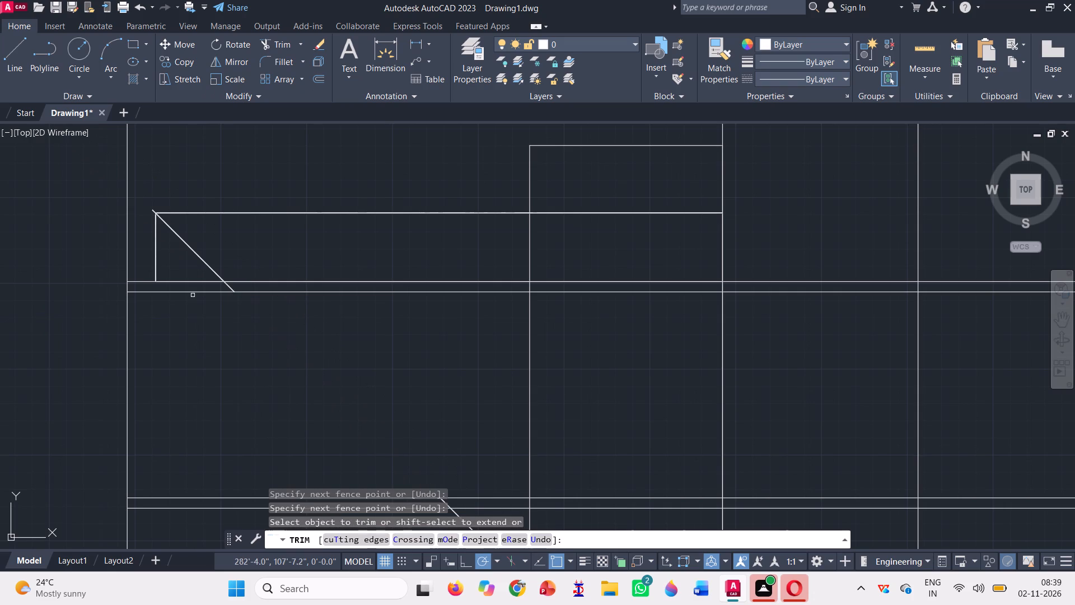
scroll(232, 296, up, 4)
click(190, 240)
click(242, 234)
Trim away the remaining pieces of the rotated strip from the first floor band downward.
scroll(240, 254, down, 2)
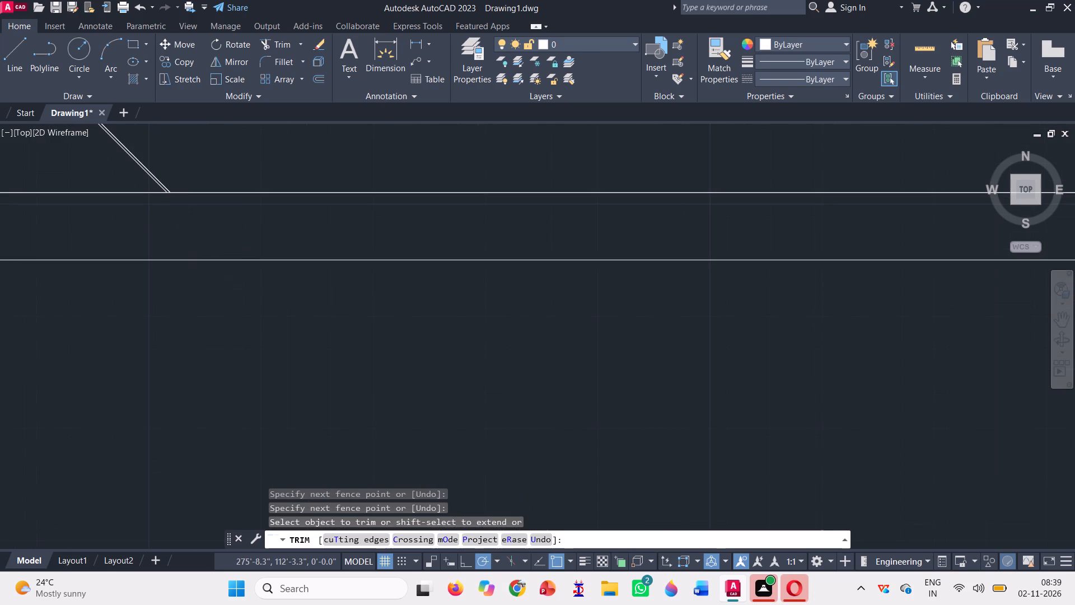
scroll(240, 254, down, 4)
scroll(340, 362, up, 4)
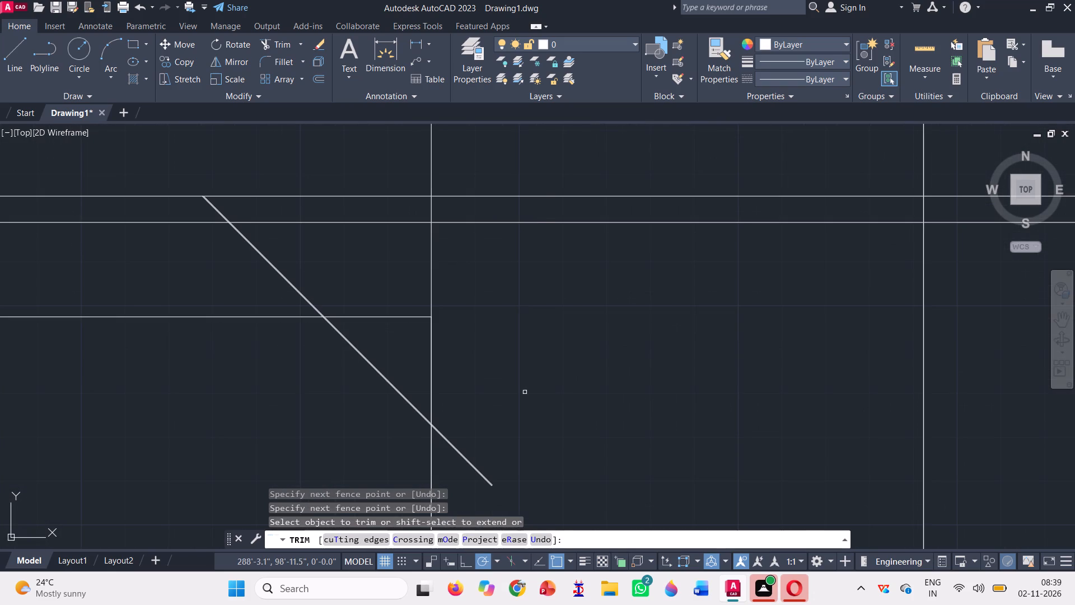
click(525, 392)
click(474, 485)
click(491, 480)
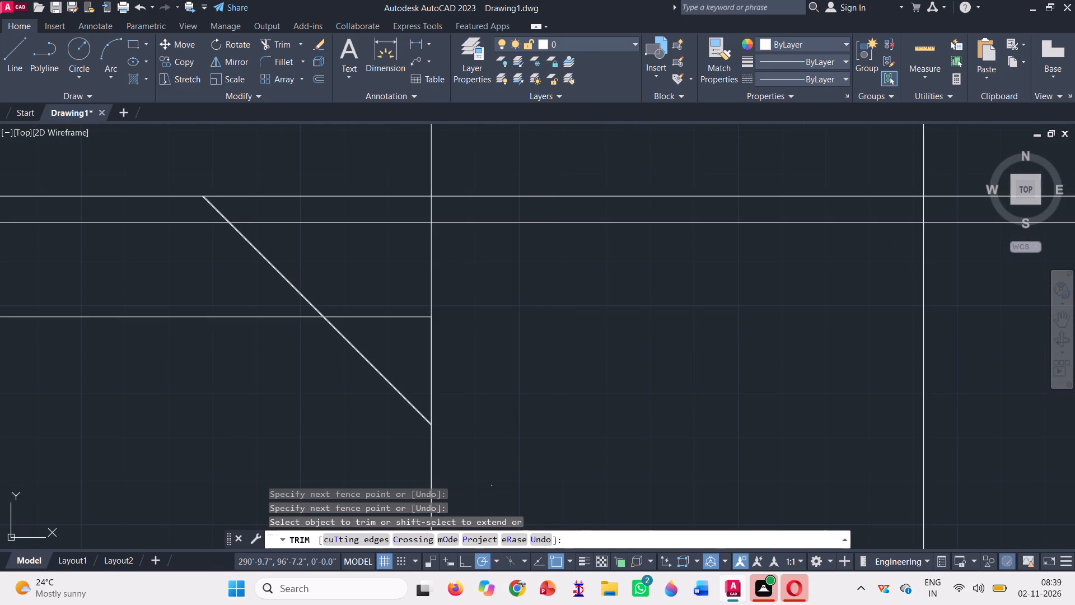
click(496, 489)
click(492, 486)
click(326, 360)
click(375, 341)
click(268, 290)
click(289, 274)
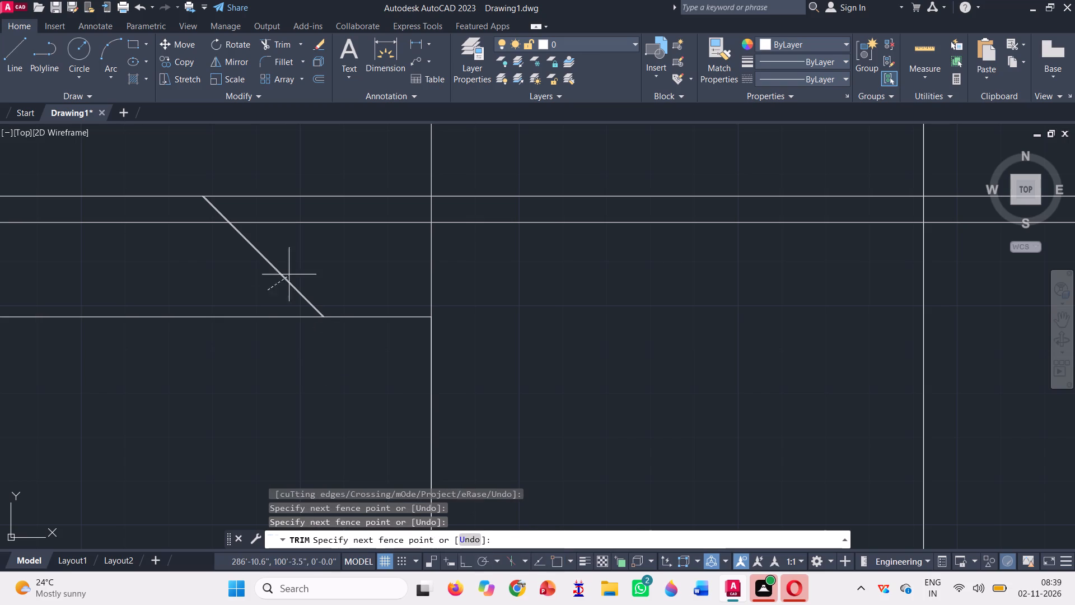
click(185, 209)
click(242, 212)
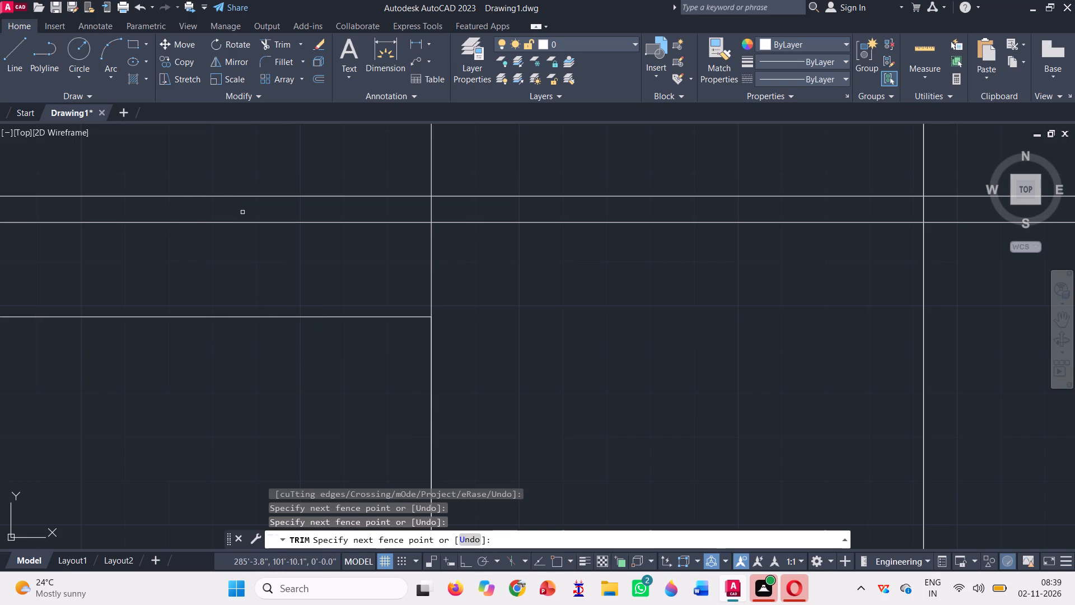
Trim off the end of the diagonal strip projecting beyond the balcony panel's upper left corner.
scroll(293, 296, down, 3)
scroll(415, 342, down, 2)
scroll(274, 255, up, 4)
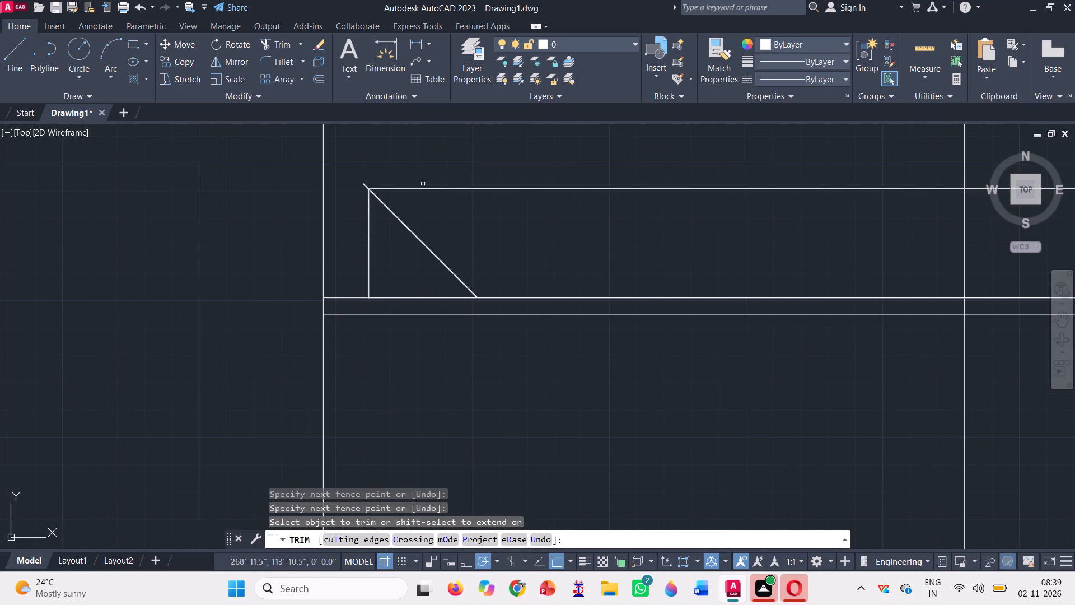
scroll(393, 171, up, 4)
click(207, 278)
click(221, 247)
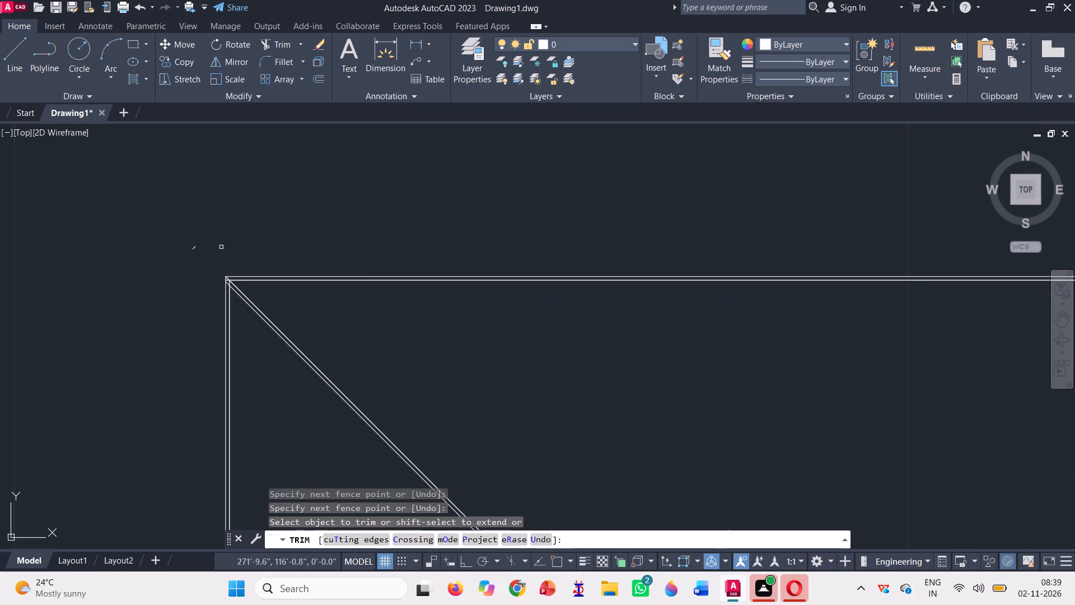
click(194, 246)
Trim the diagonal lines inside the corner of the top and vertical strips, so the brace starts at their inner edges.
scroll(234, 274, up, 3)
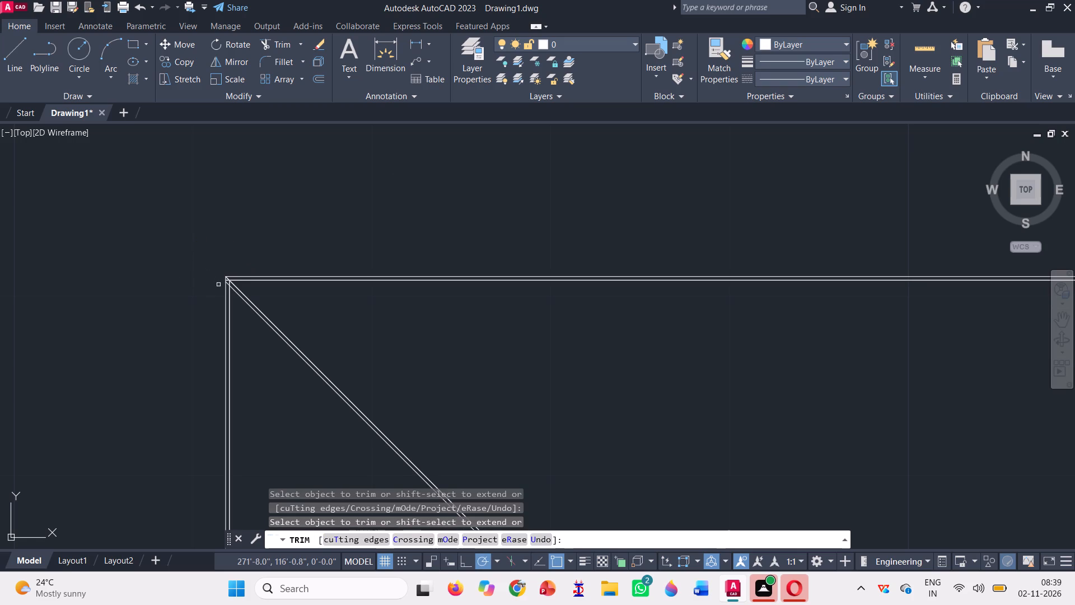
scroll(218, 285, up, 3)
click(182, 296)
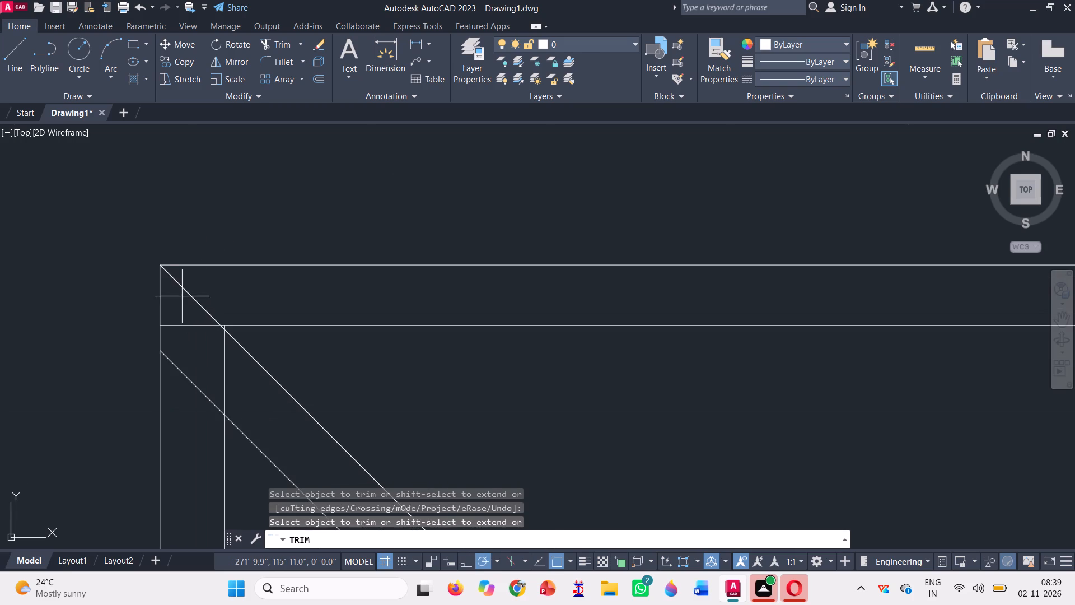
click(201, 287)
click(190, 359)
click(174, 393)
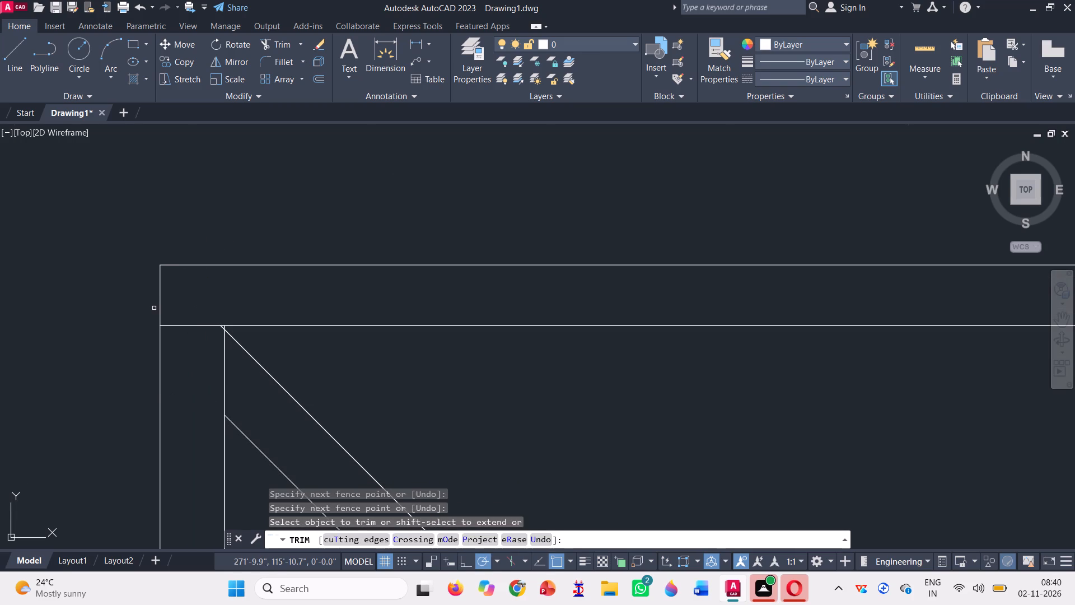
scroll(244, 318, up, 4)
click(99, 389)
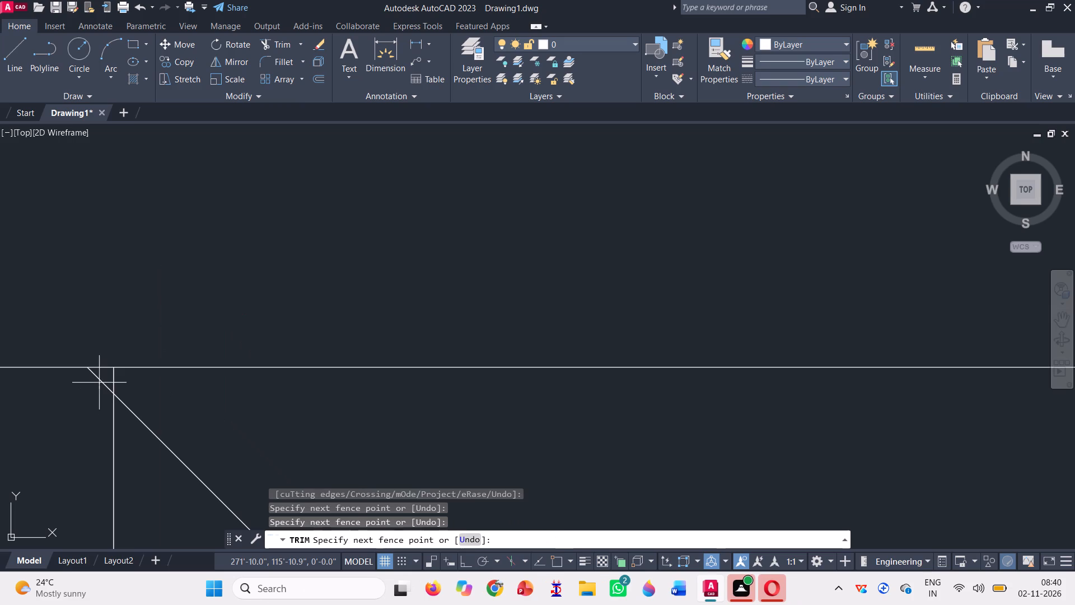
click(99, 382)
click(98, 380)
click(99, 381)
Trim away the frame's left vertical edge between the second floor band and the top band.
scroll(99, 380, down, 4)
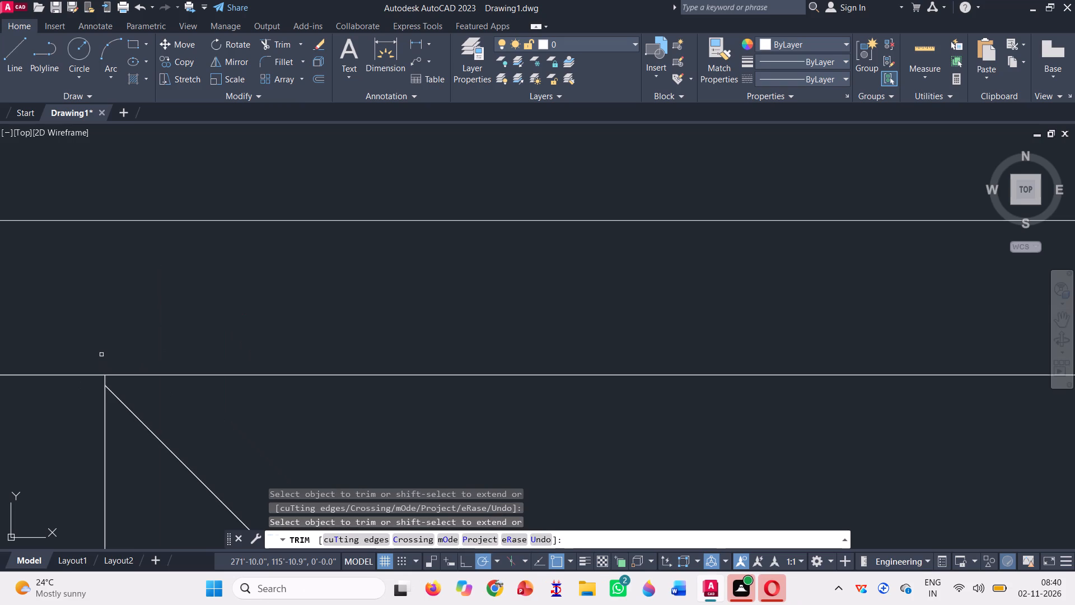
scroll(101, 355, down, 5)
scroll(134, 394, down, 8)
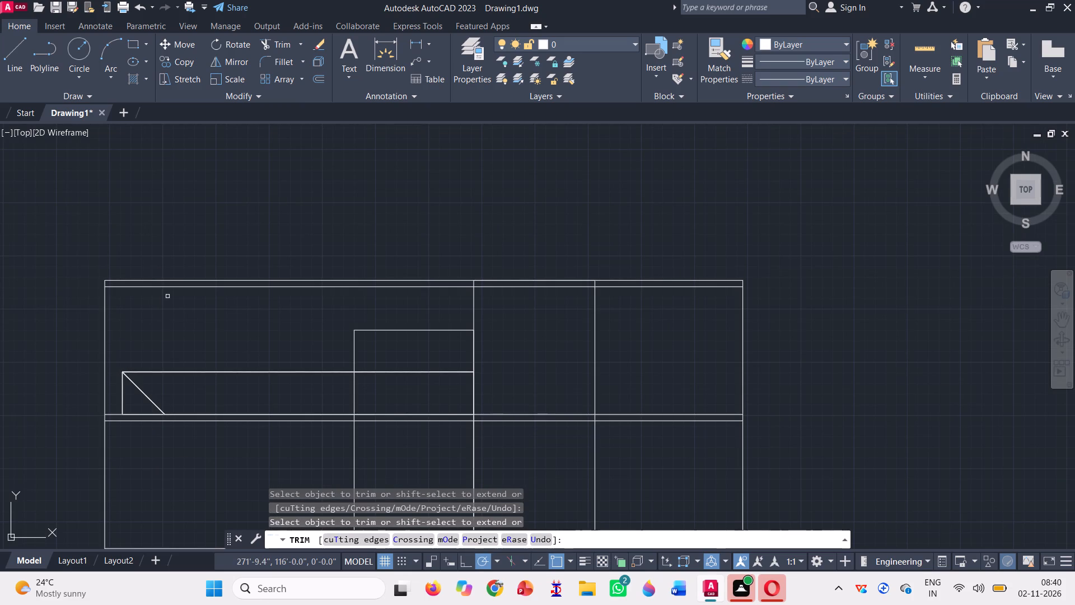
scroll(167, 296, down, 2)
click(144, 315)
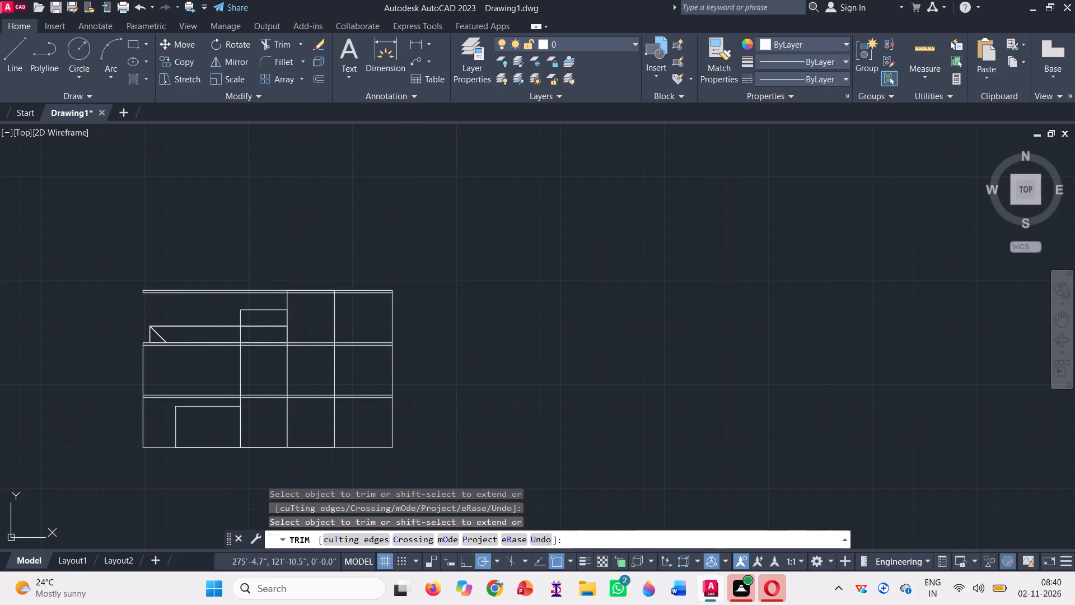
Trim away both lines of the top band, including its end stub, from the left end up to the tall middle rectangle.
click(131, 309)
click(116, 302)
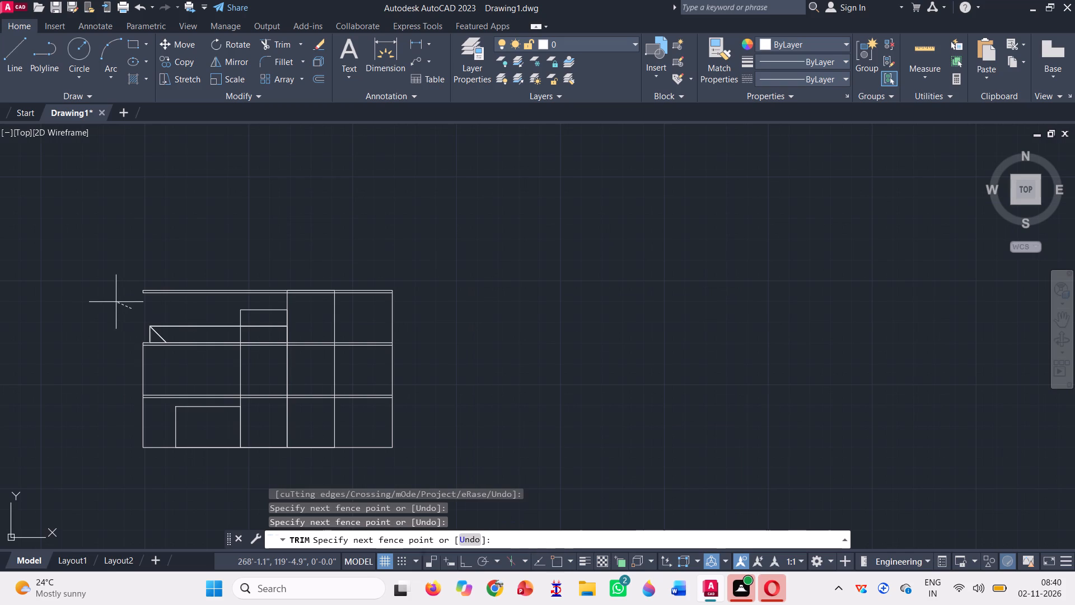
click(214, 294)
click(202, 283)
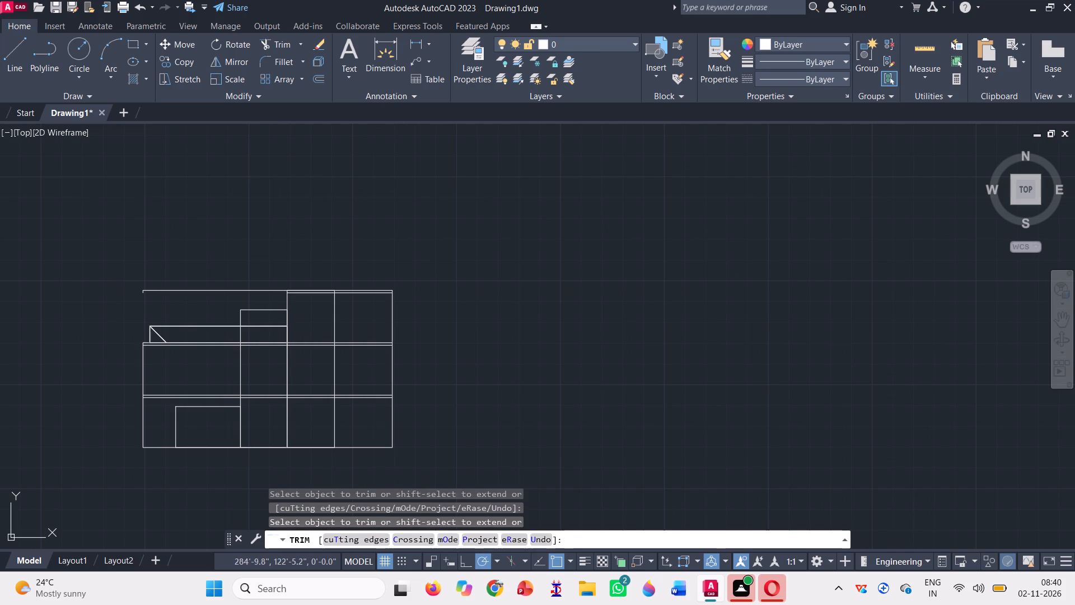
click(120, 292)
scroll(147, 291, up, 1)
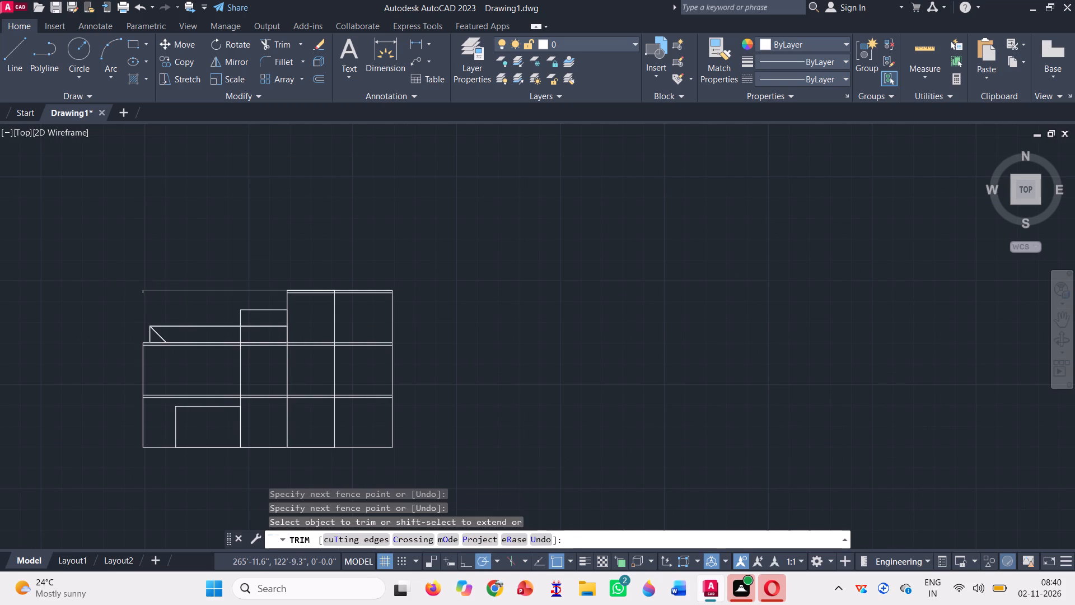
scroll(147, 291, up, 2)
click(133, 293)
click(123, 293)
click(137, 288)
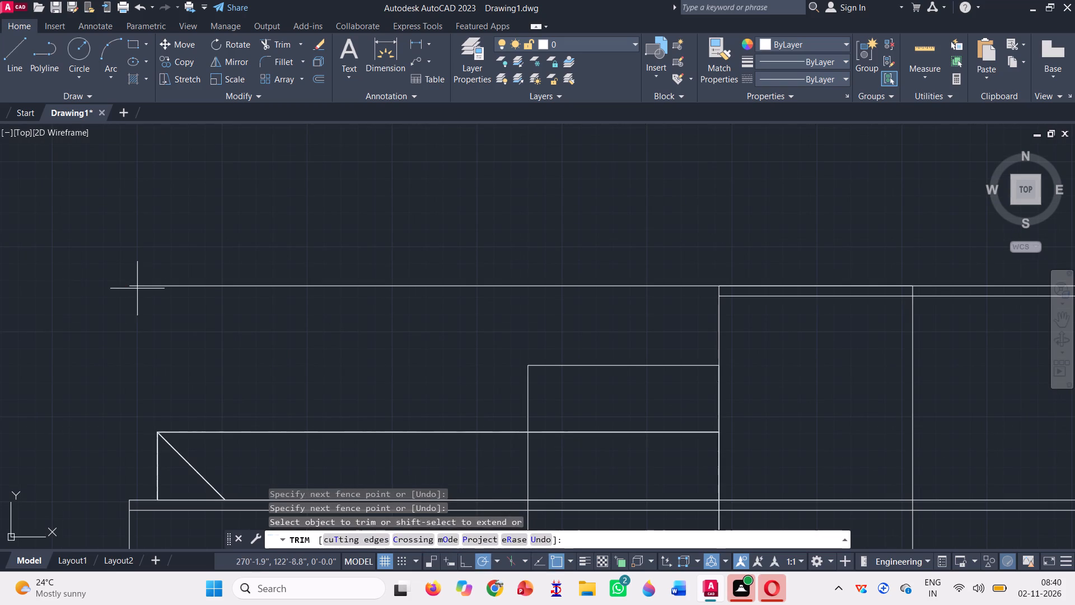
click(154, 276)
scroll(247, 272, down, 1)
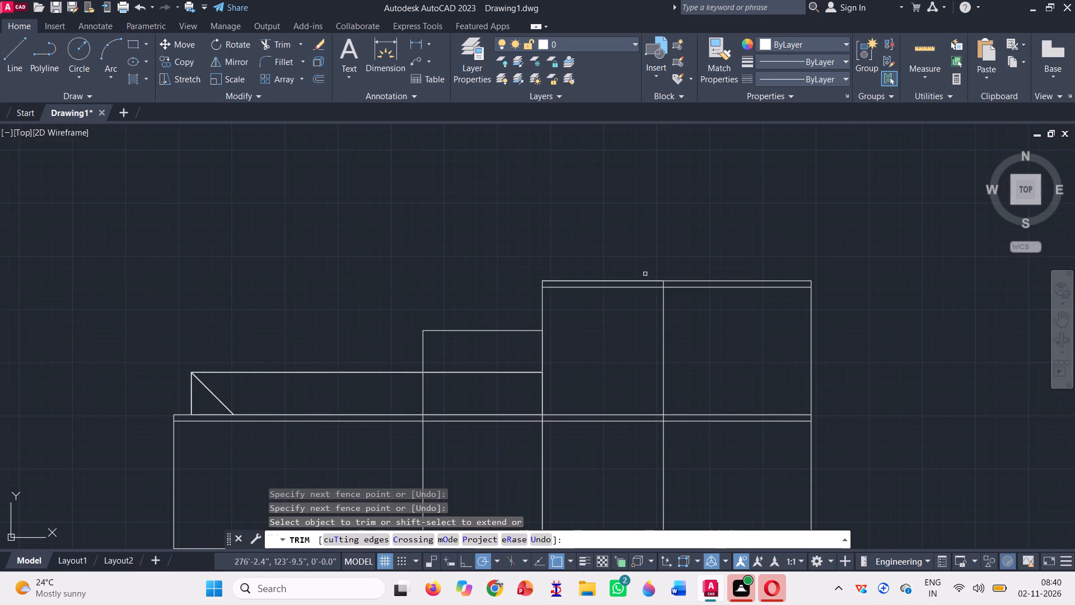
Trim away the top band's lower line across the tall middle rectangle and the bay to its right.
scroll(671, 280, up, 3)
click(676, 301)
click(667, 340)
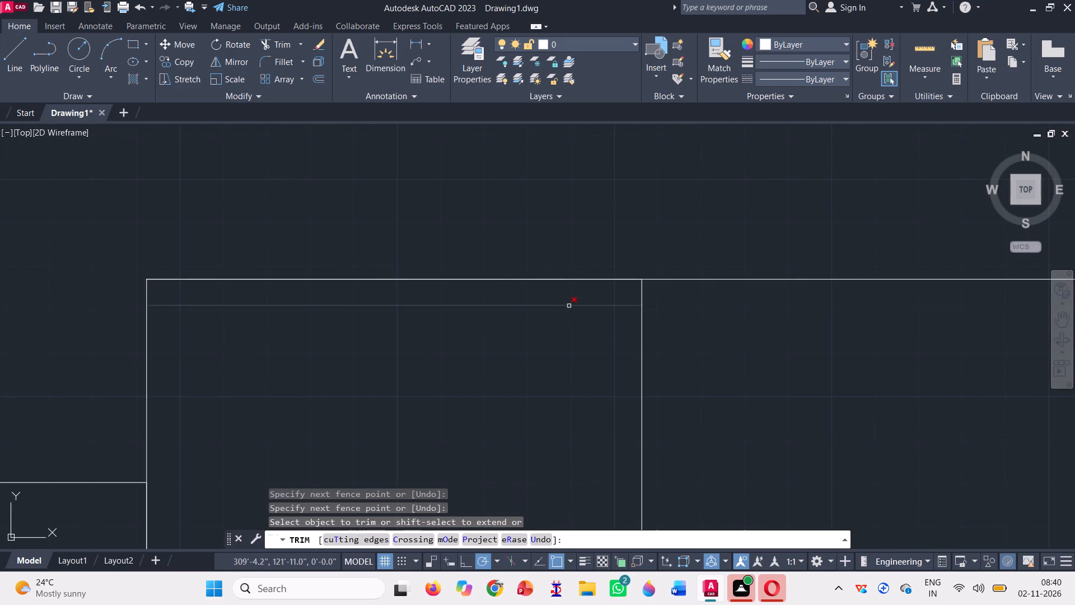
click(569, 304)
scroll(471, 320, down, 2)
scroll(363, 278, down, 2)
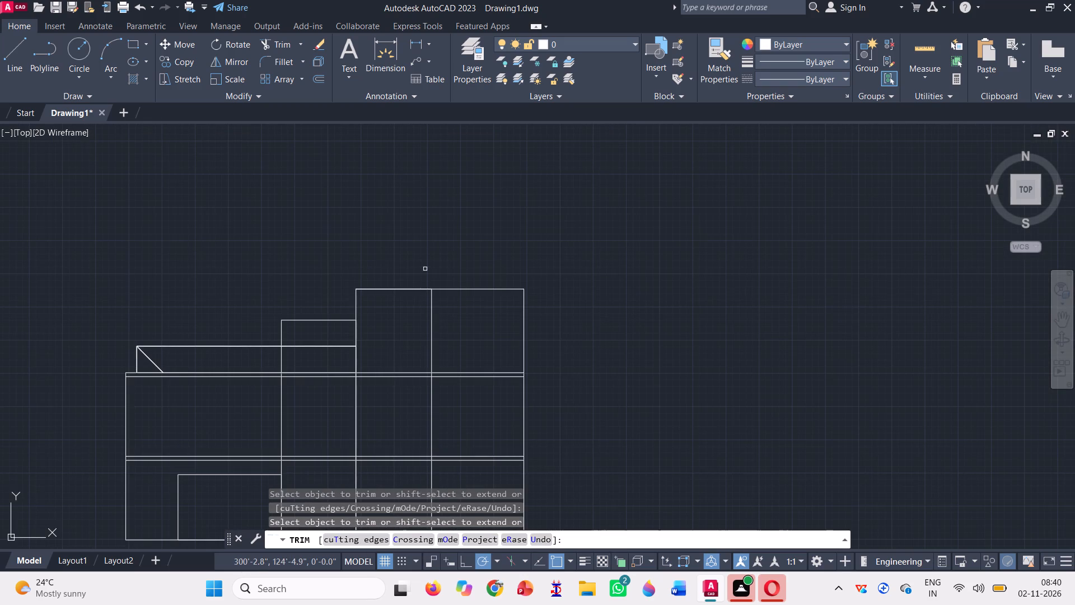
key(Escape)
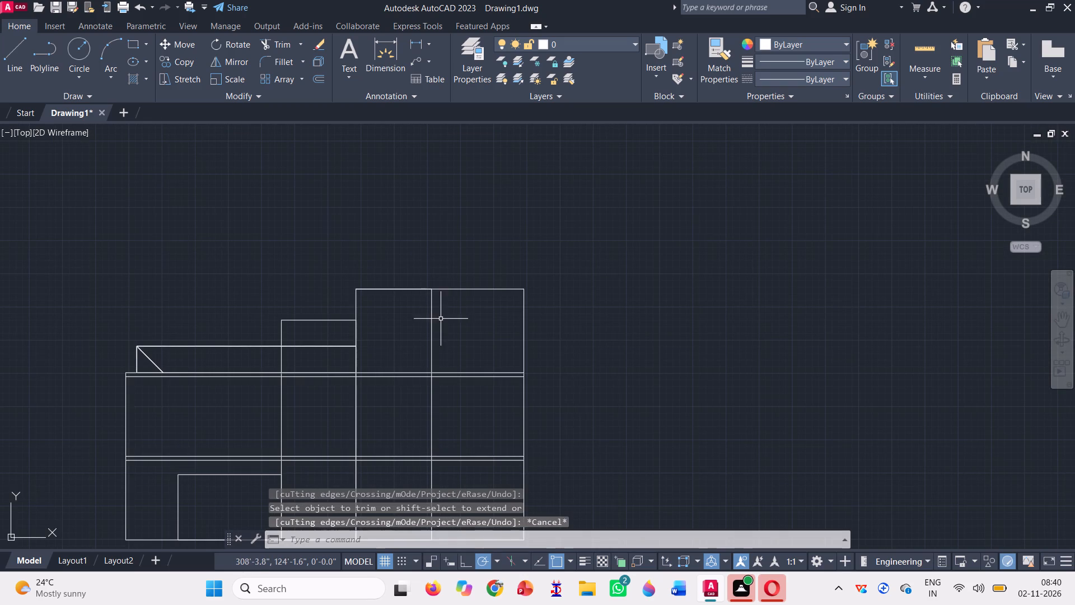
Draw a horizontal construction line through the point where the shorter rectangle's top edge meets the tall rectangle.
text(xl)
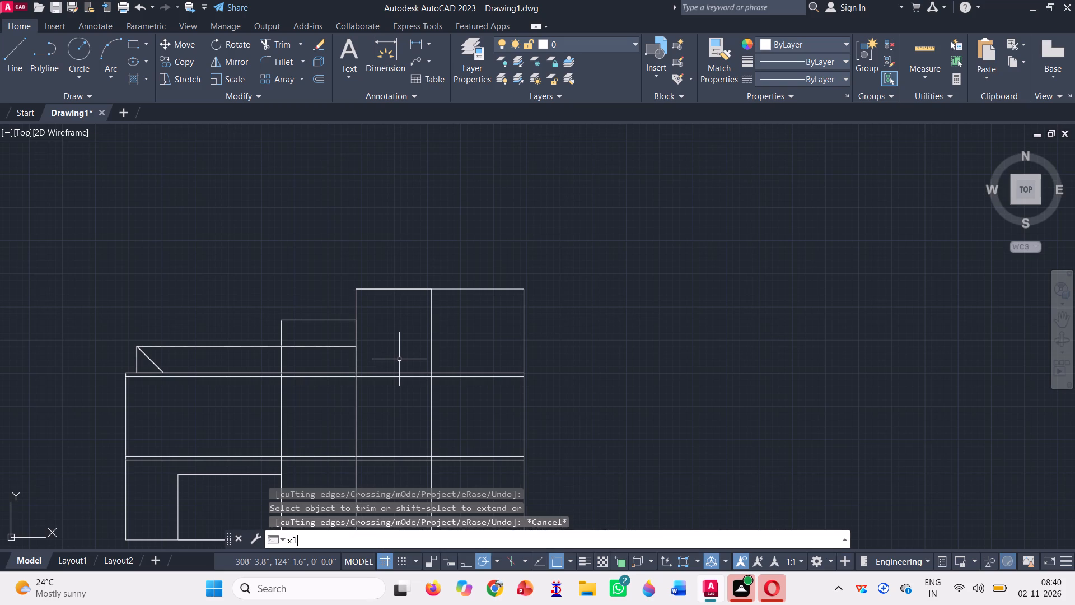
key(Return)
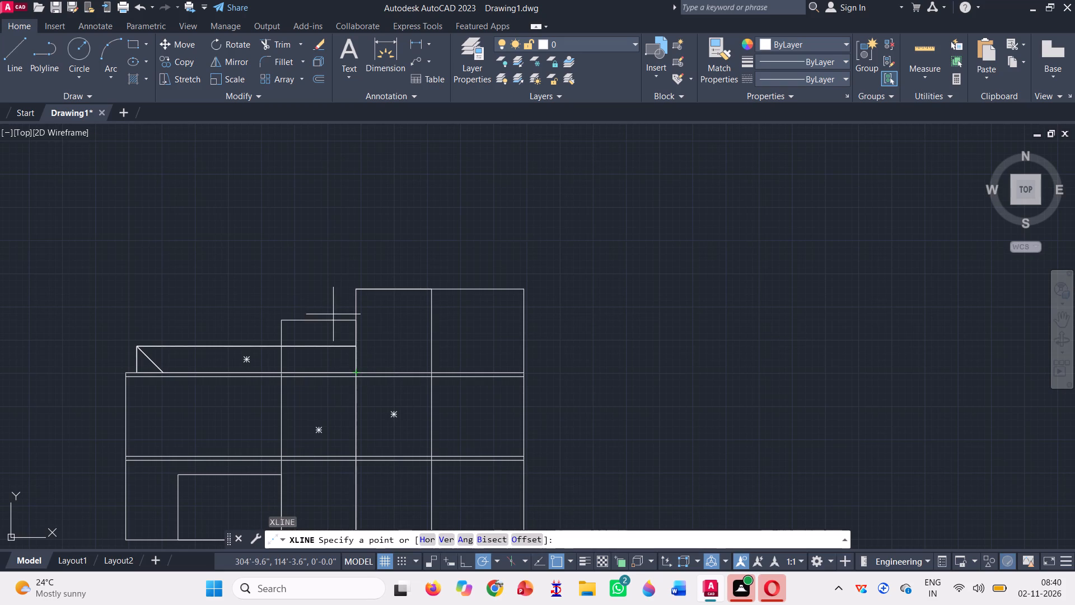
click(356, 318)
click(666, 308)
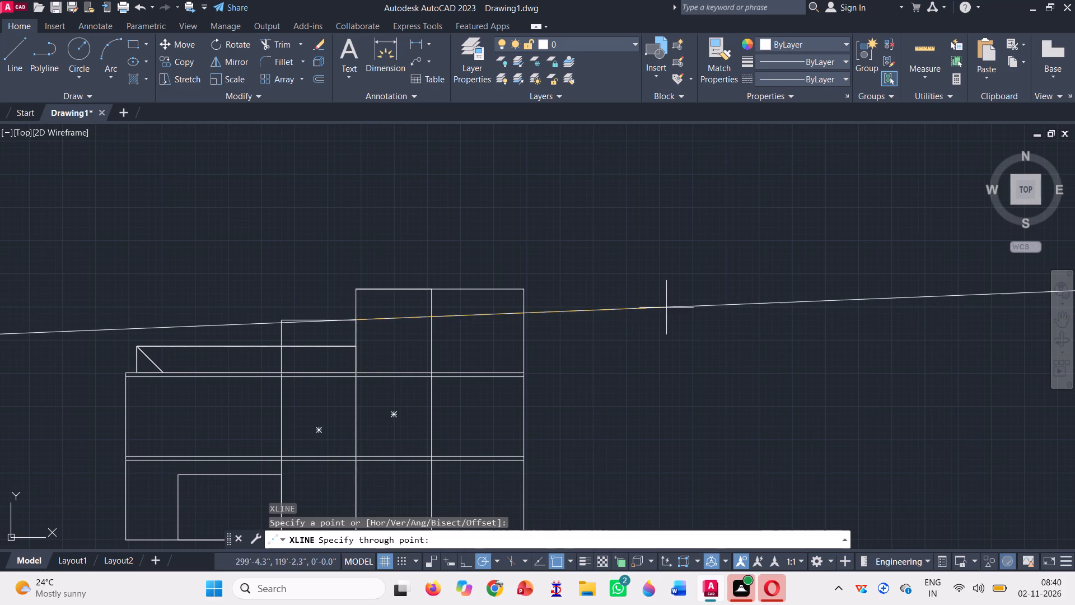
key(F8)
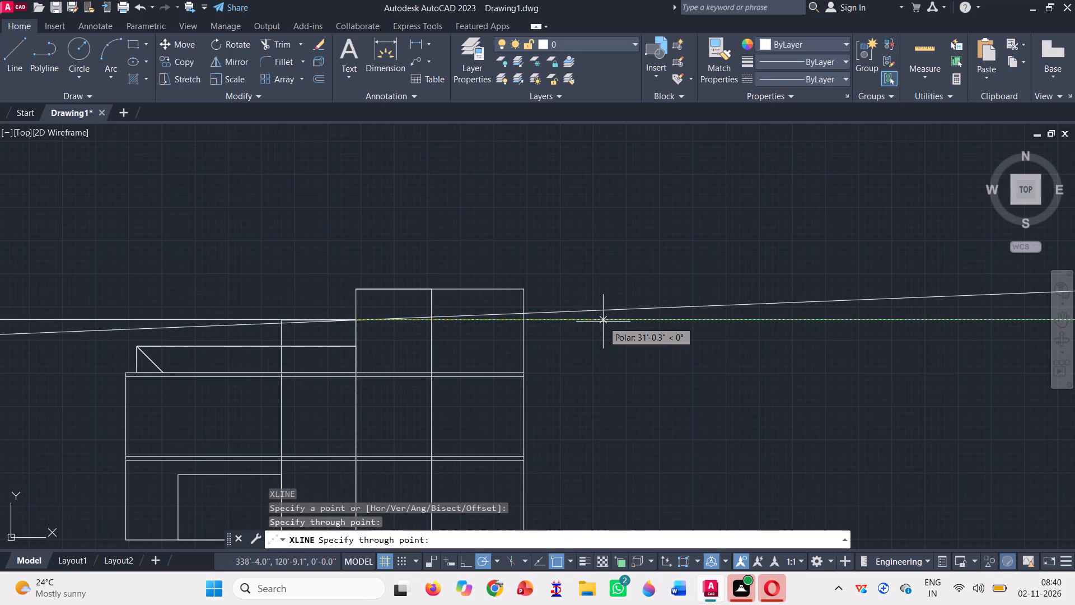
click(603, 322)
key(space)
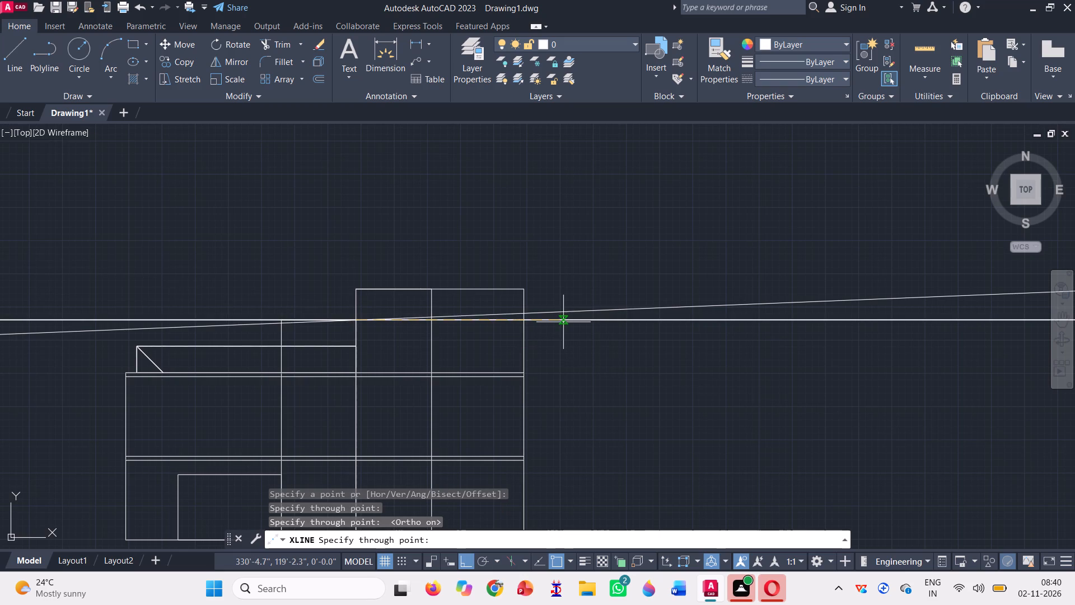
Erase the stray slanted construction line.
scroll(597, 312, up, 2)
click(597, 312)
click(471, 249)
key(Delete)
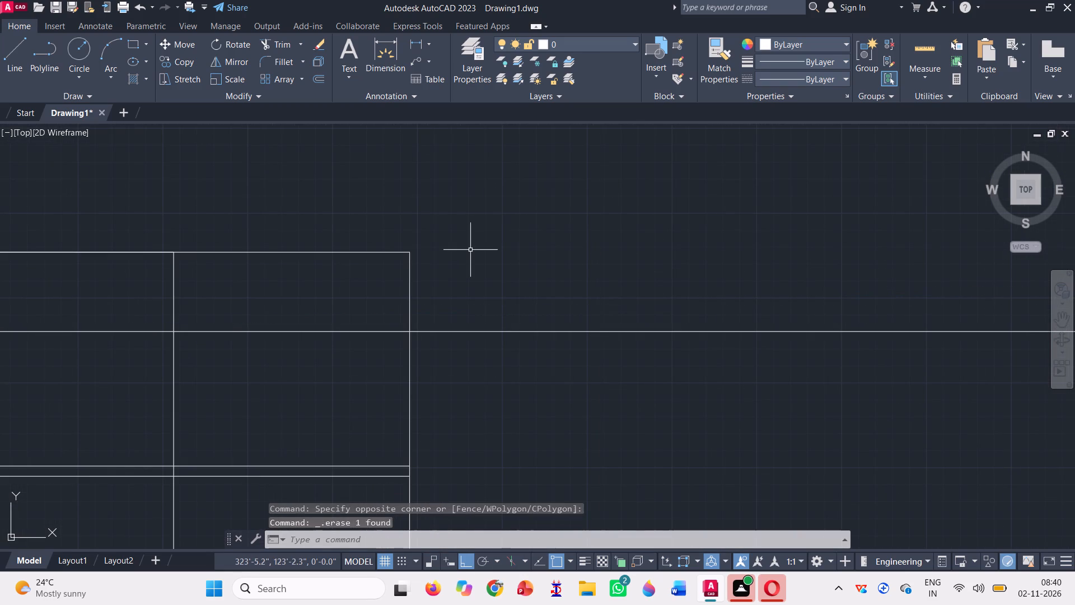
Trim the horizontal construction line inside the tall middle rectangle and beyond the facade's right edge.
scroll(470, 245, down, 3)
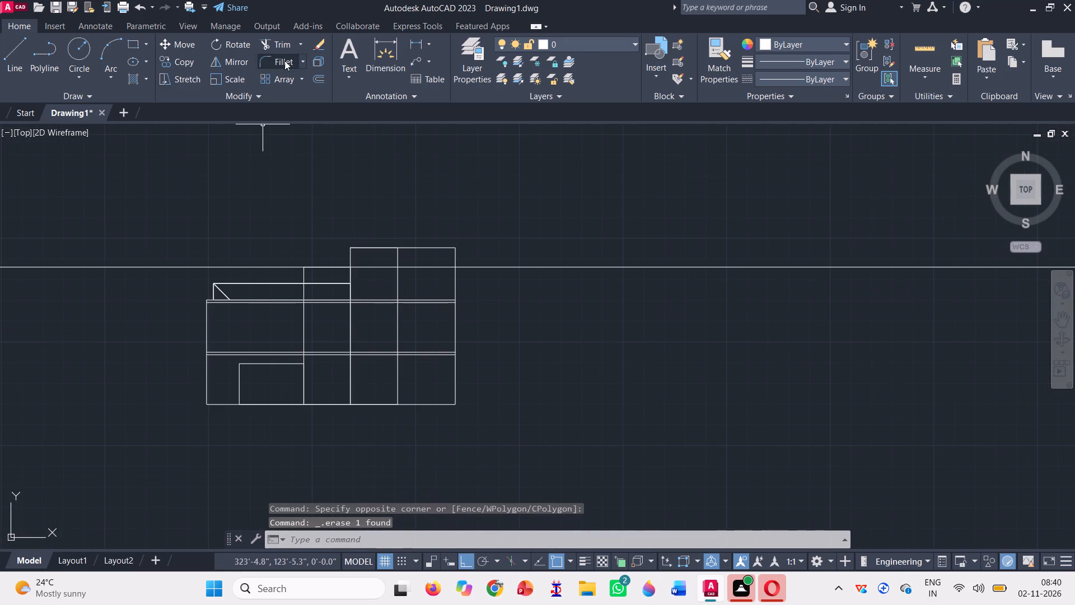
click(282, 45)
click(369, 276)
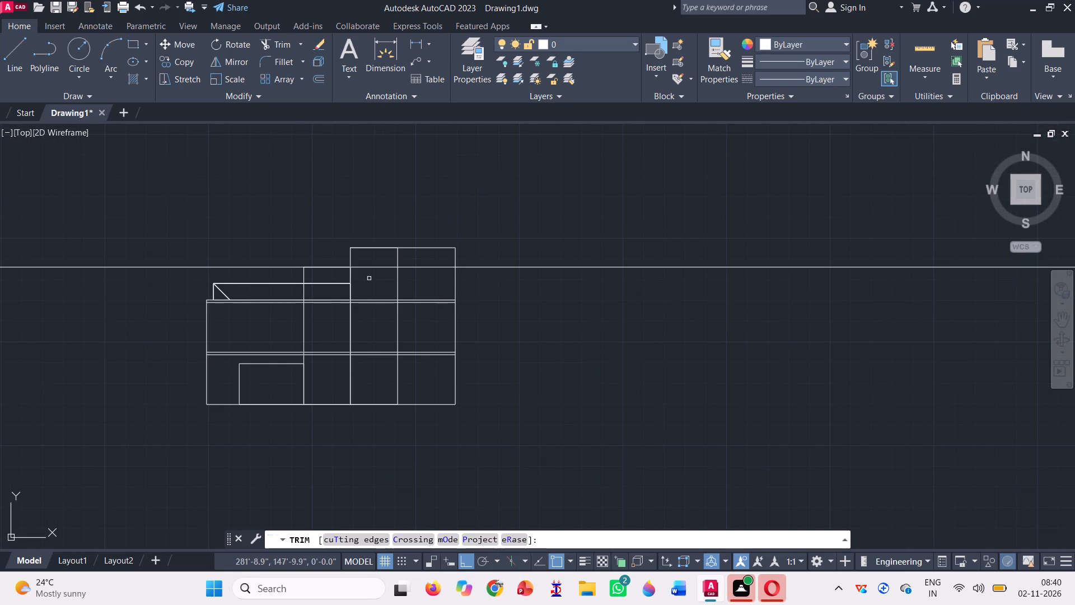
click(369, 263)
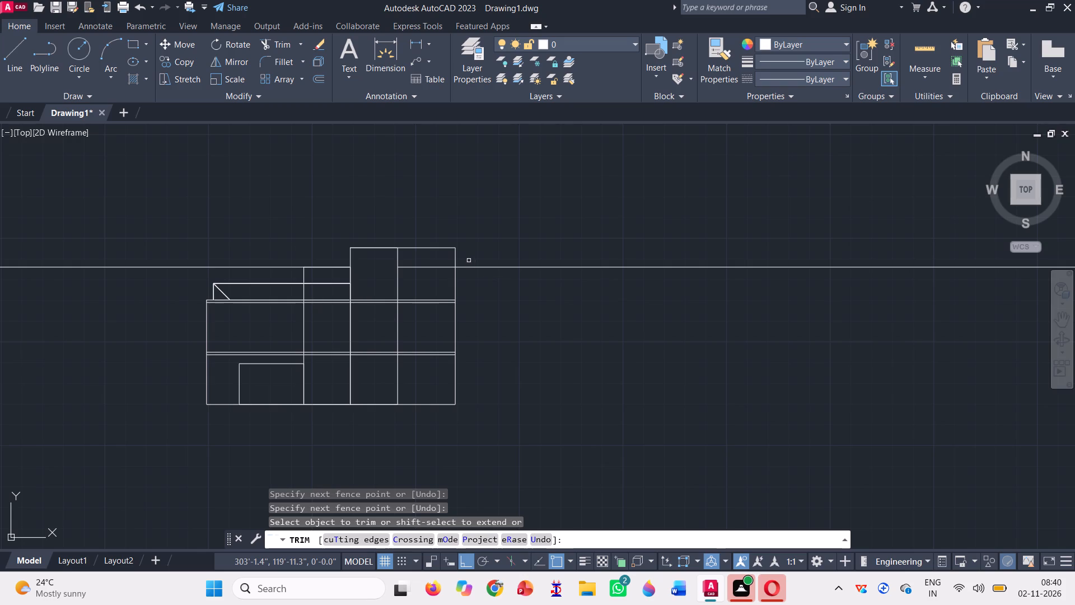
scroll(468, 259, up, 2)
click(456, 273)
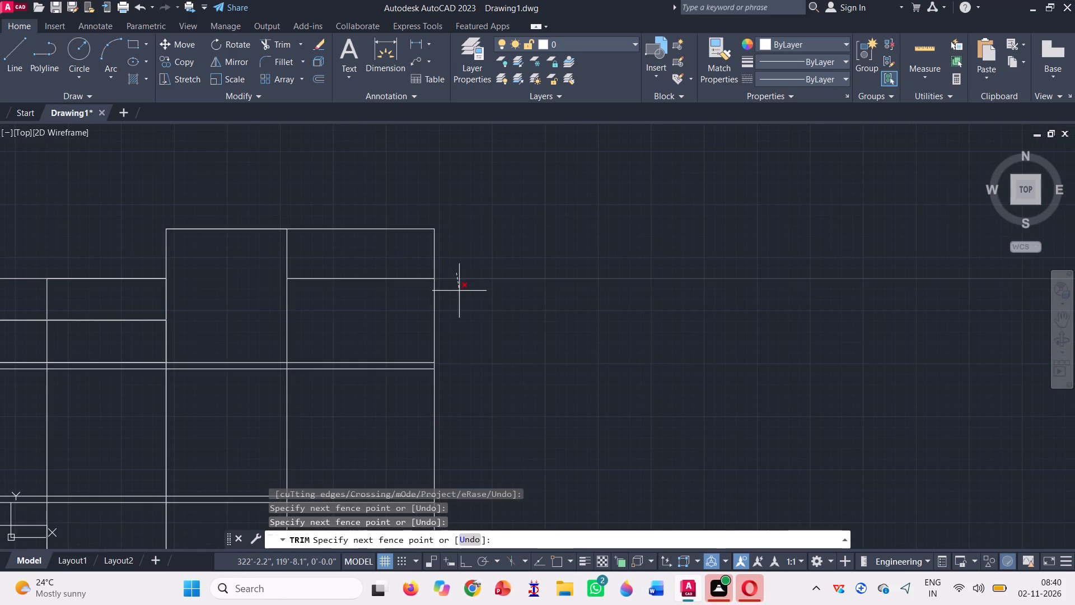
click(459, 291)
Trim away the right bay's top edge and right edge above the horizontal construction line, lowering its roof.
scroll(487, 243, down, 3)
scroll(487, 249, up, 3)
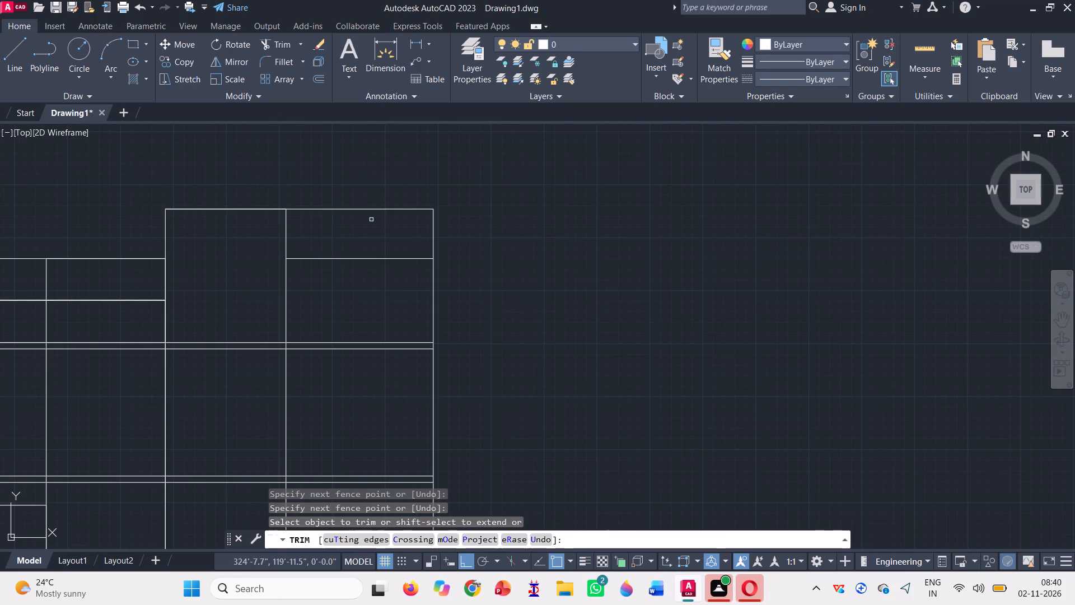
click(371, 198)
click(469, 240)
scroll(499, 252, down, 3)
key(Escape)
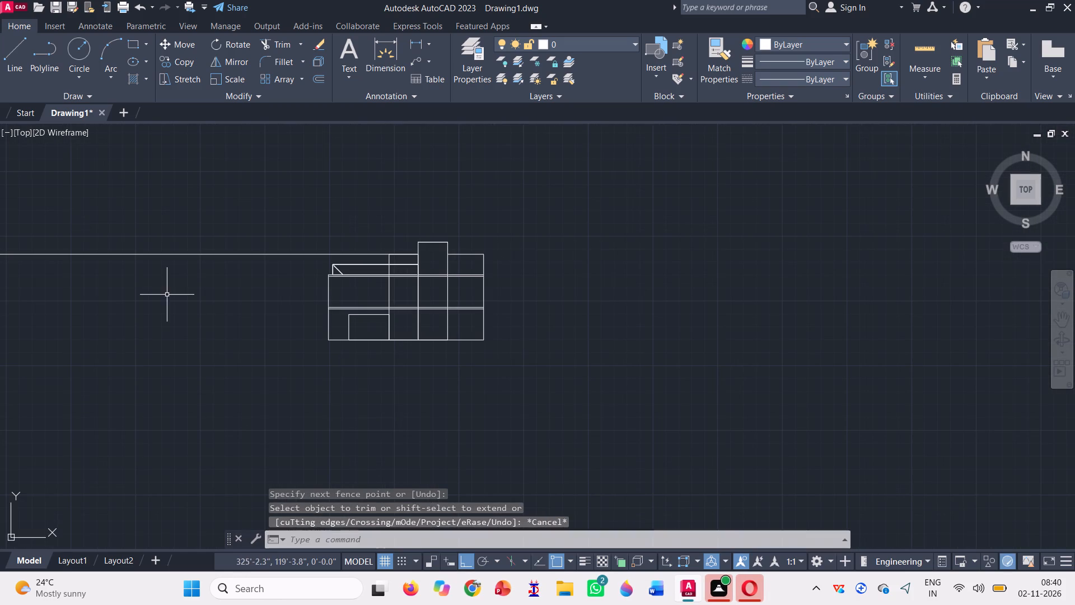
Erase the leftover part of the construction line extending to the left of the tall rectangle.
click(167, 294)
click(112, 222)
key(Delete)
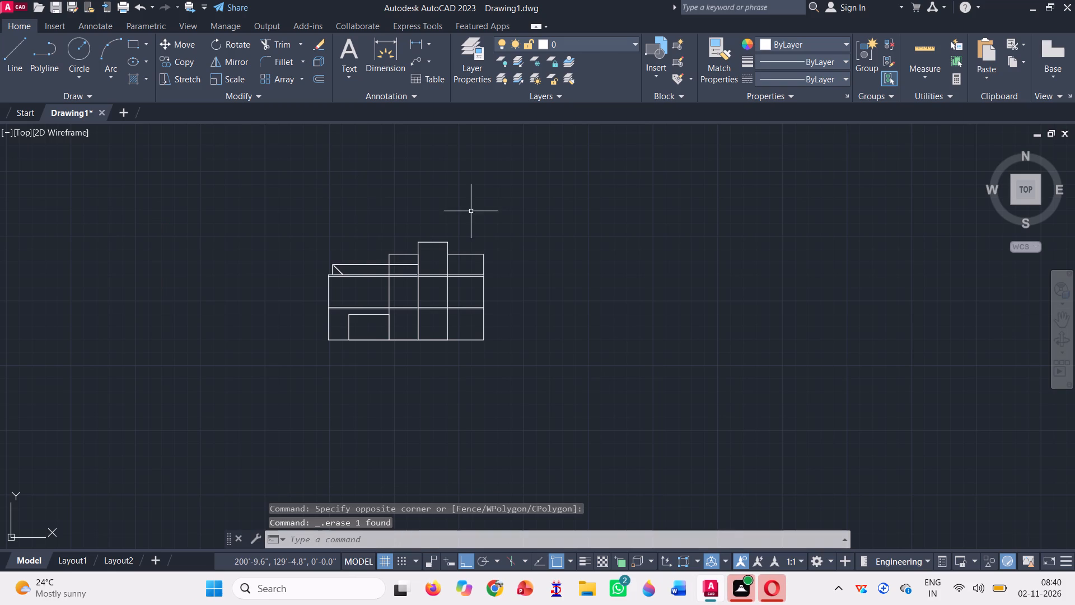
scroll(488, 216, up, 3)
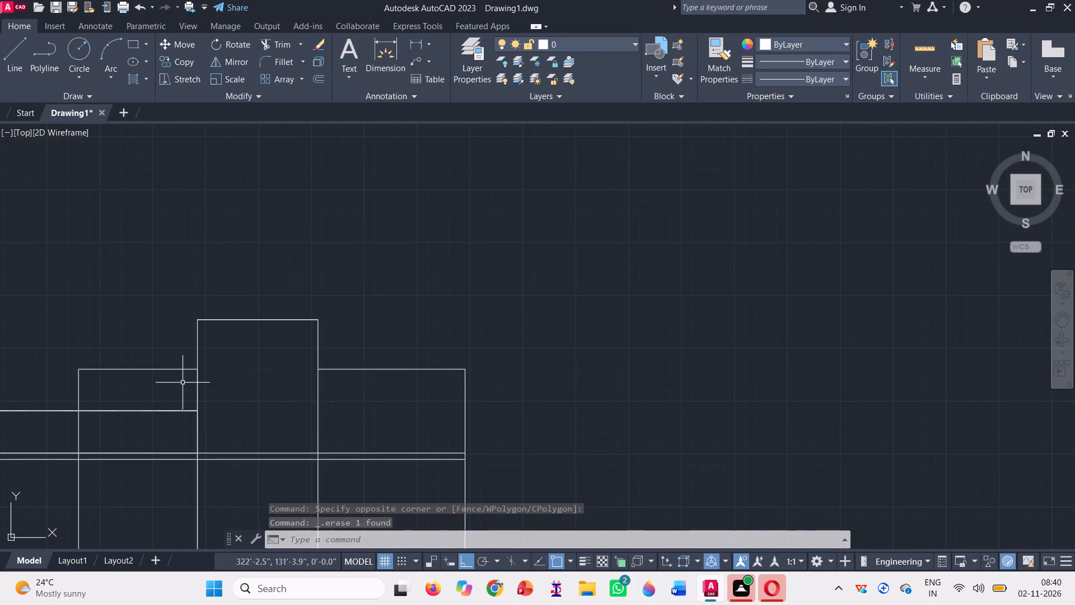
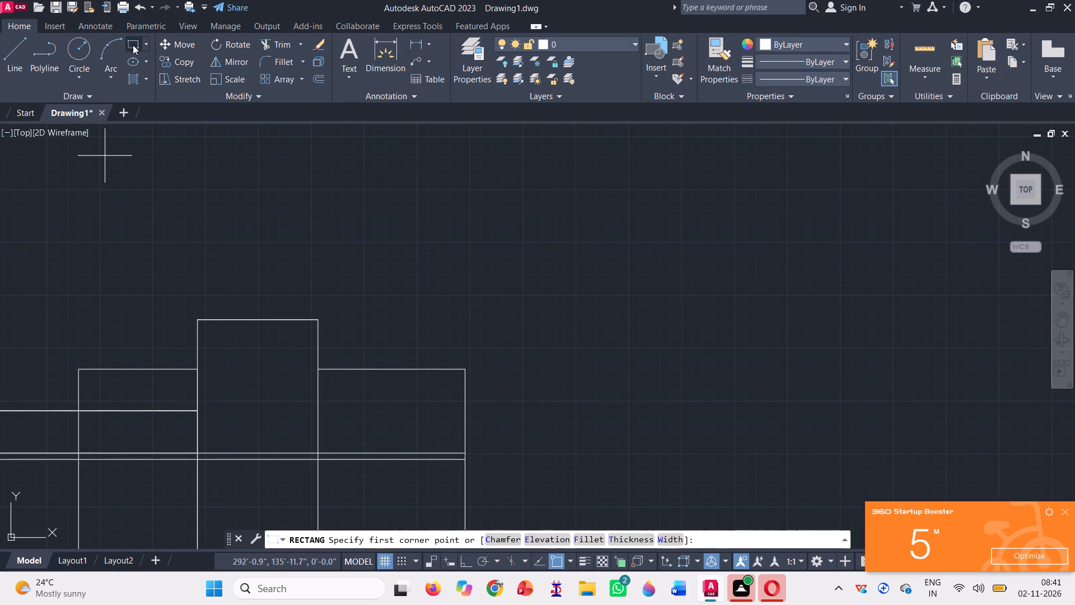
Draw a thin rectangle along the left block's top edge, from the middle block's wall to slightly past the outer corner.
scroll(57, 387, up, 3)
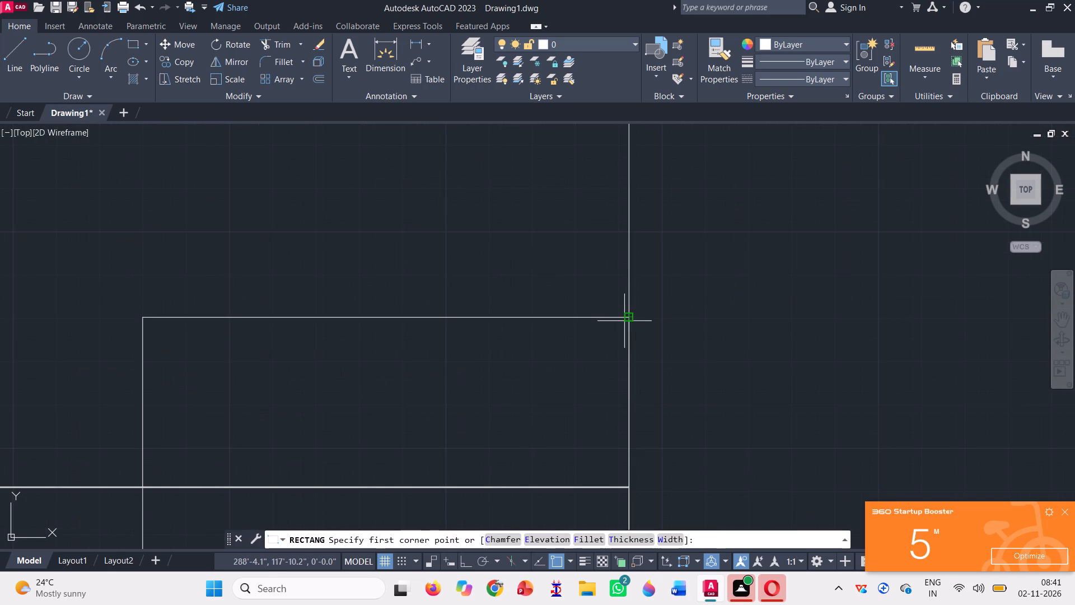
click(630, 317)
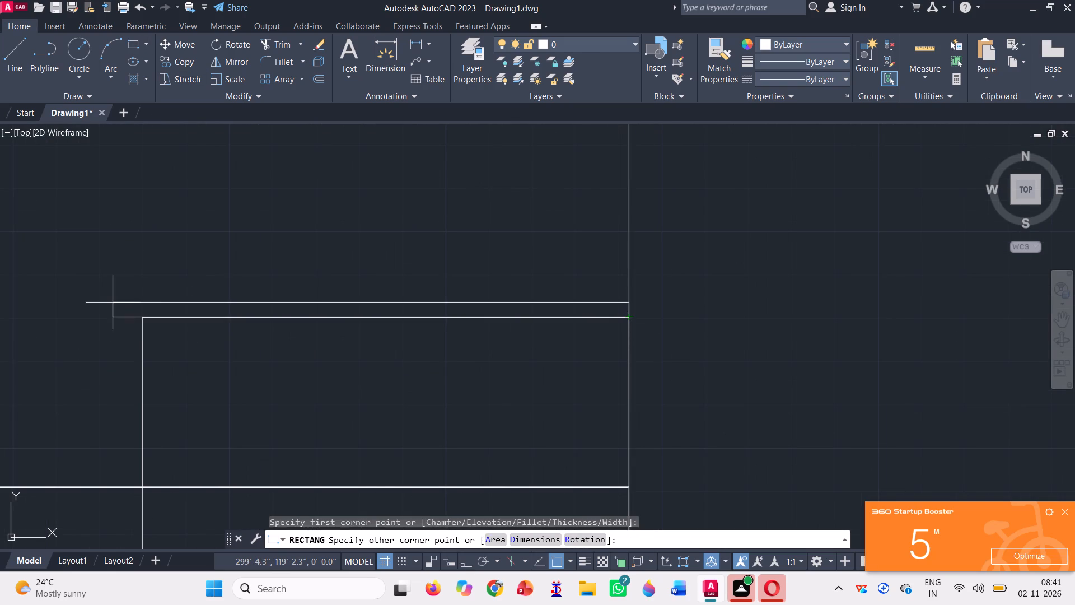
scroll(142, 314, up, 3)
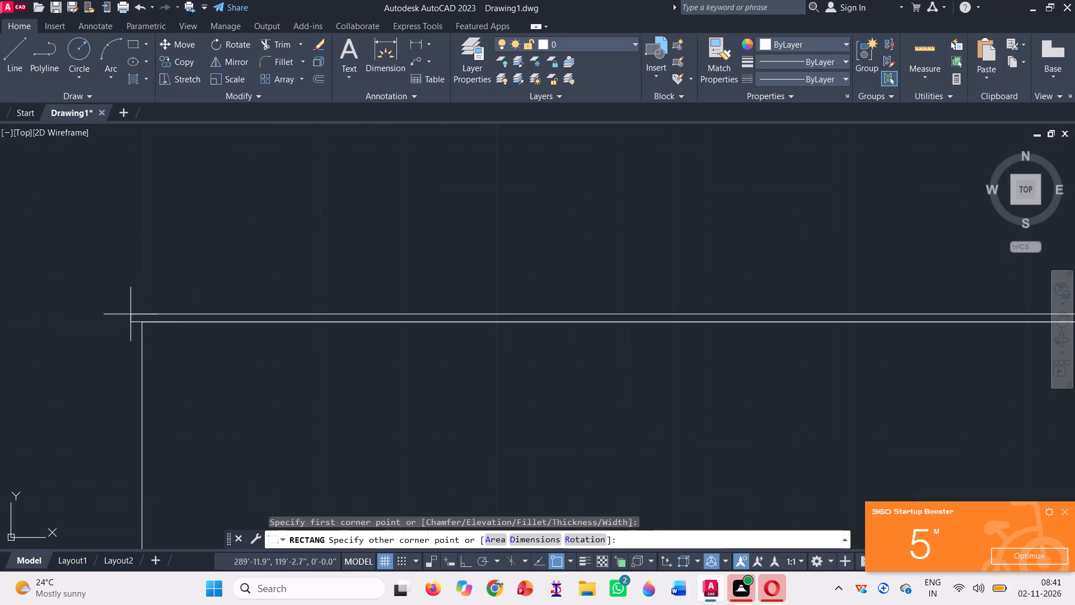
scroll(134, 316, up, 3)
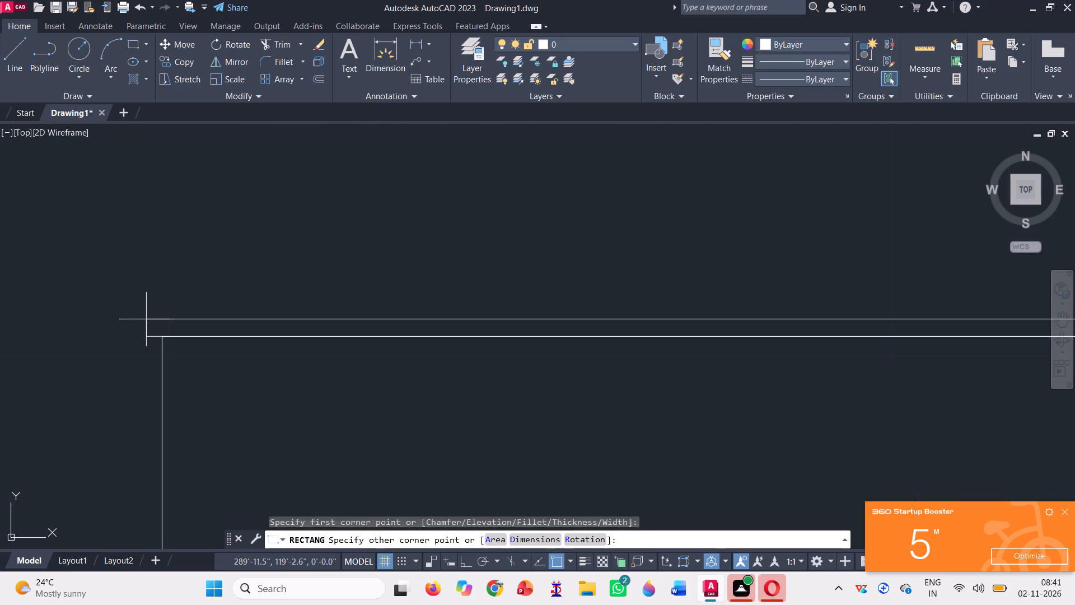
click(146, 319)
scroll(110, 311, down, 8)
scroll(103, 309, up, 2)
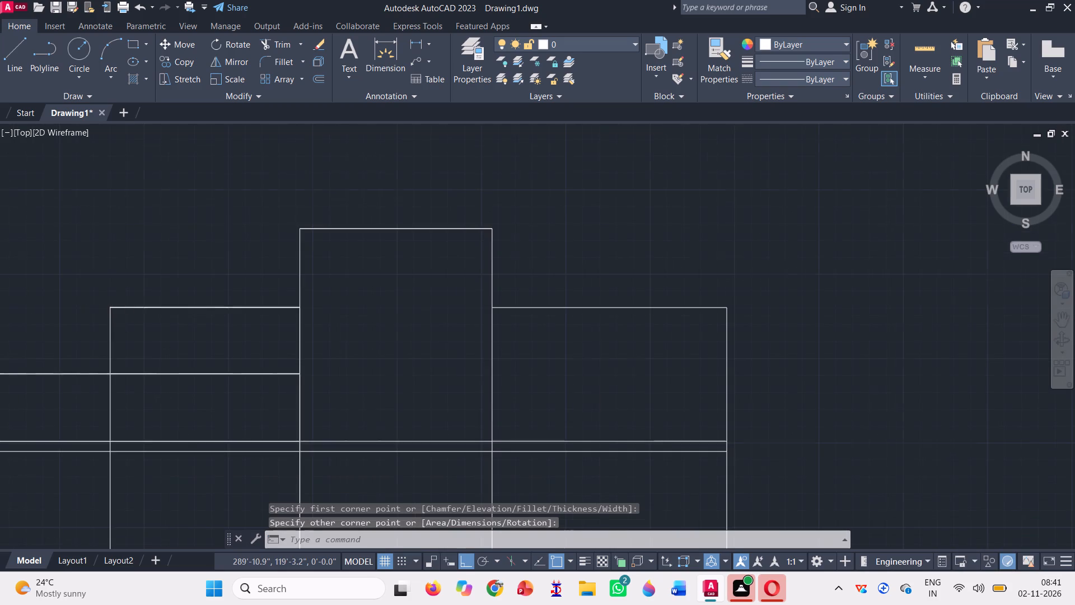
Copy the thin rectangle from its lower edge's midpoint to the midpoint of the middle block's top edge.
scroll(103, 309, up, 2)
scroll(144, 290, up, 4)
click(134, 311)
click(104, 290)
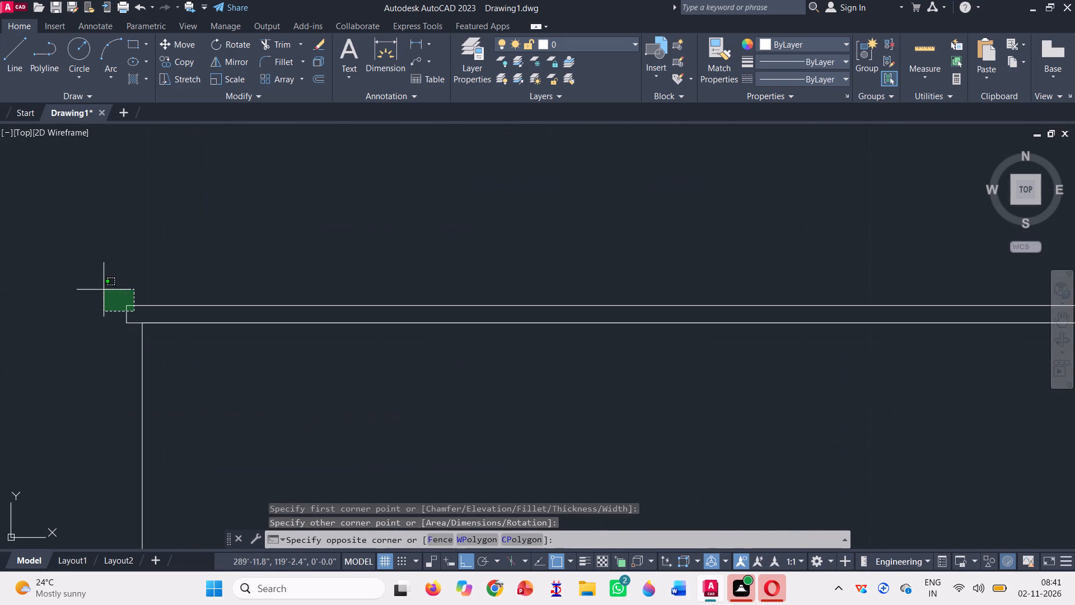
scroll(104, 289, down, 3)
scroll(170, 249, down, 3)
text(co)
key(space)
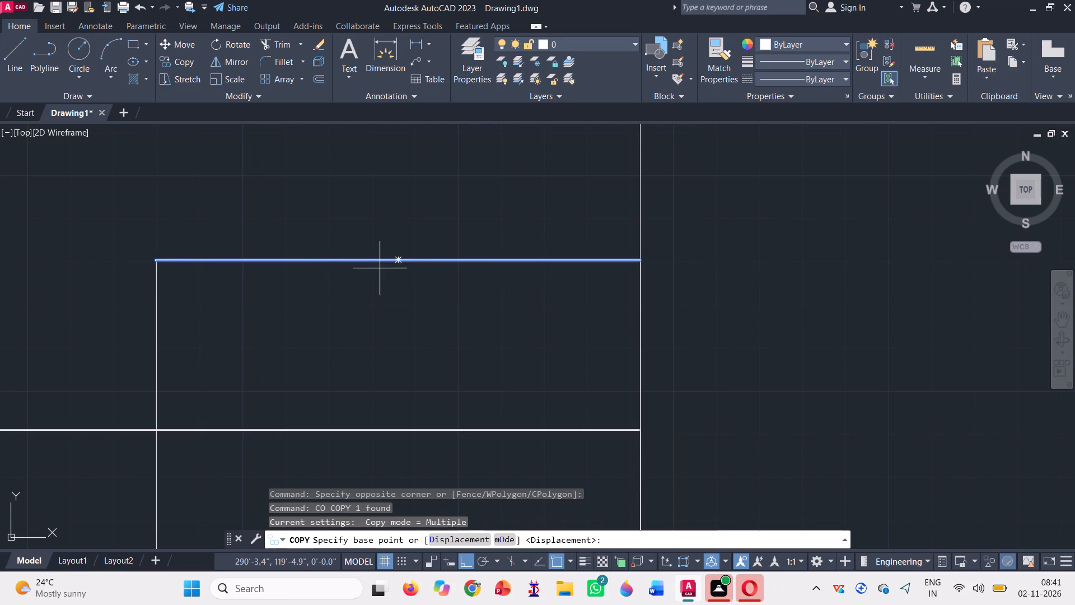
scroll(389, 263, up, 7)
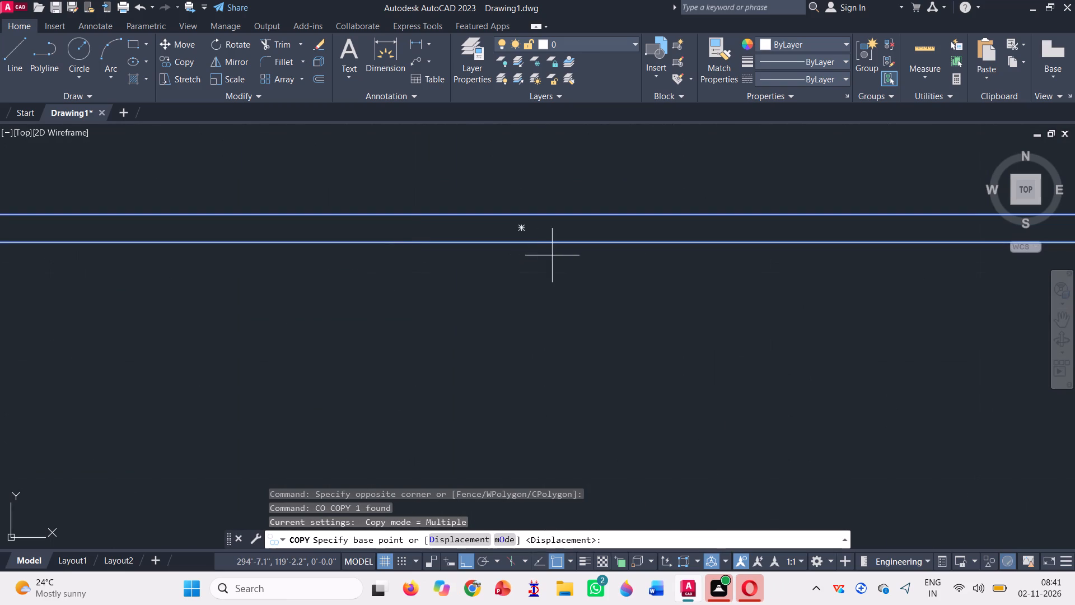
click(526, 241)
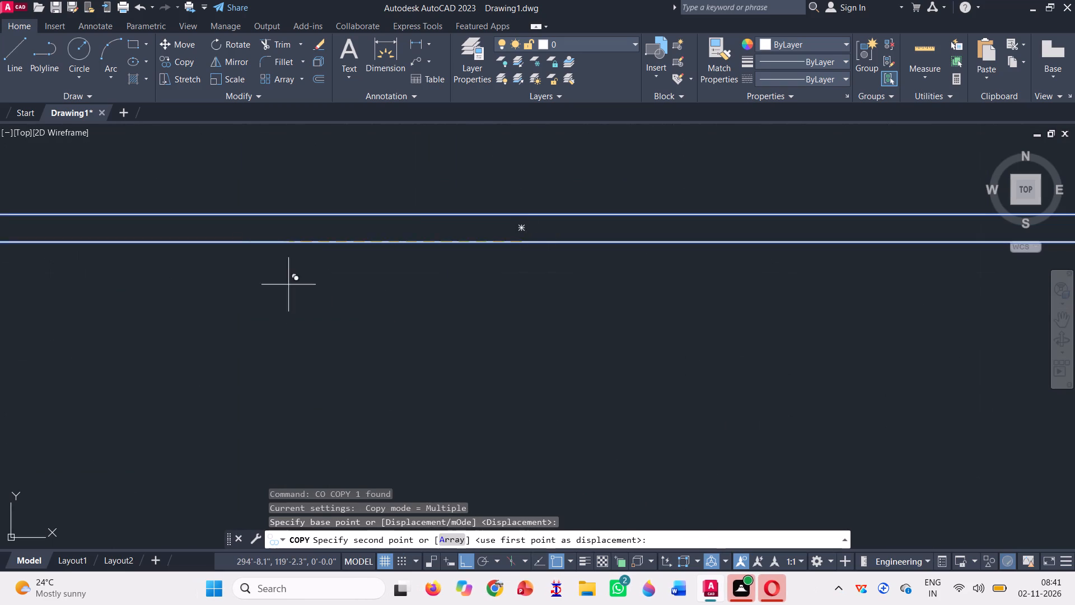
scroll(233, 284, down, 9)
scroll(422, 182, up, 4)
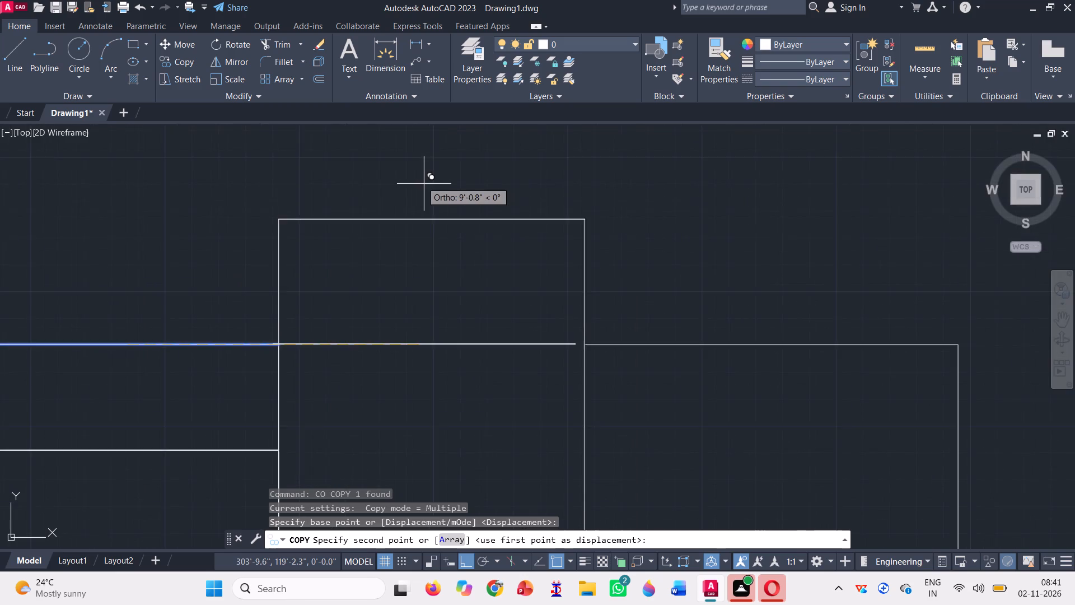
click(451, 322)
Place another copy of the thin rectangle at the midpoint of the right block's top edge and finish copying.
scroll(301, 269, down, 3)
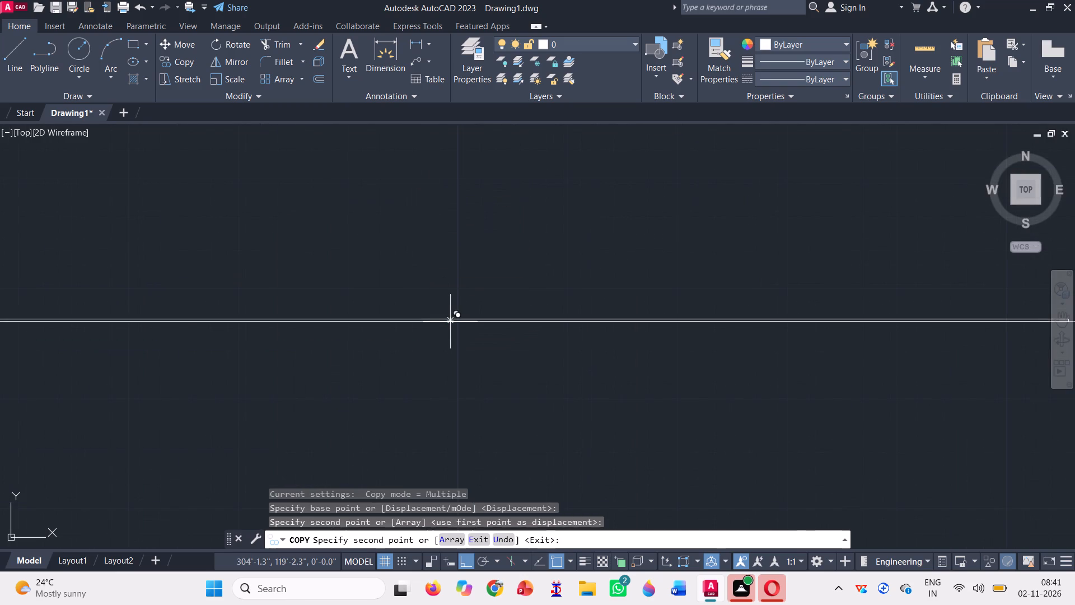
scroll(451, 328, down, 4)
scroll(407, 297, up, 4)
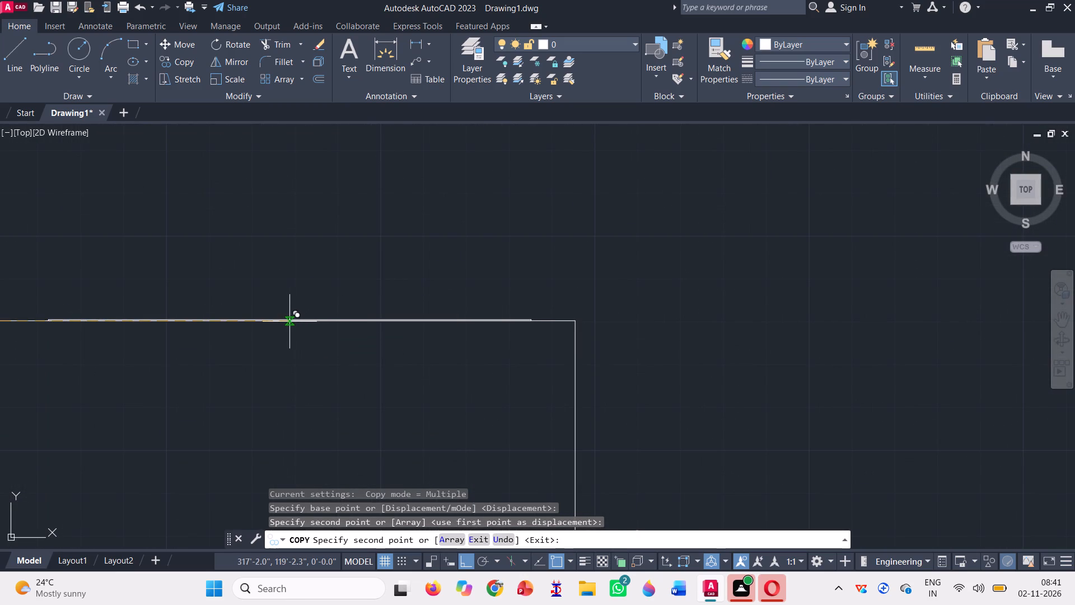
click(275, 323)
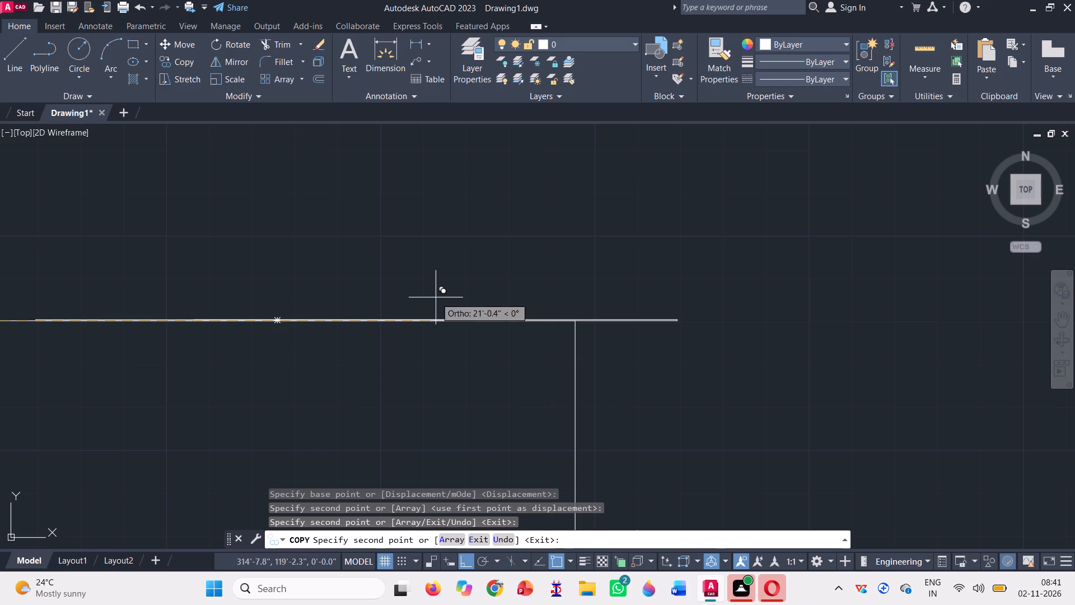
key(space)
Trim the short vertical ends of the thin rectangle on the right block's top edge.
click(256, 37)
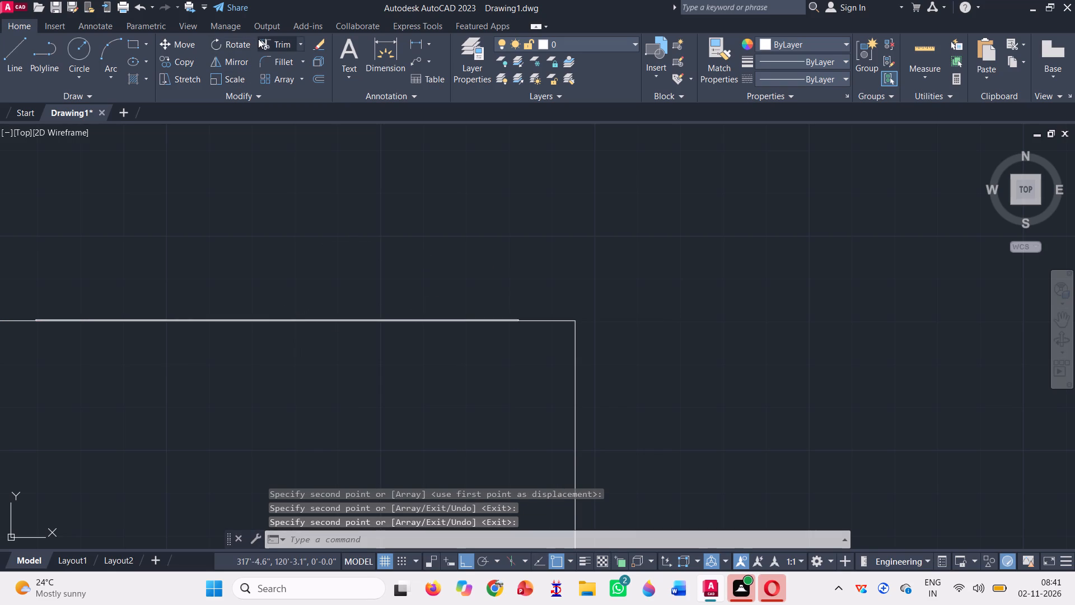
click(287, 48)
scroll(527, 331, up, 4)
scroll(455, 235, up, 4)
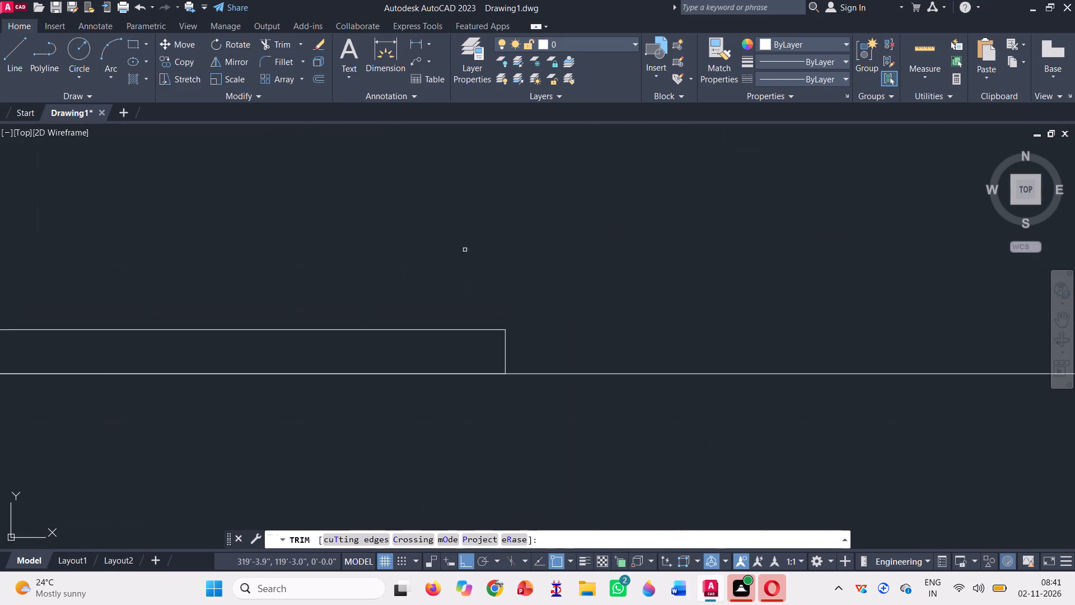
drag(522, 338, 516, 339)
click(479, 365)
scroll(524, 317, down, 9)
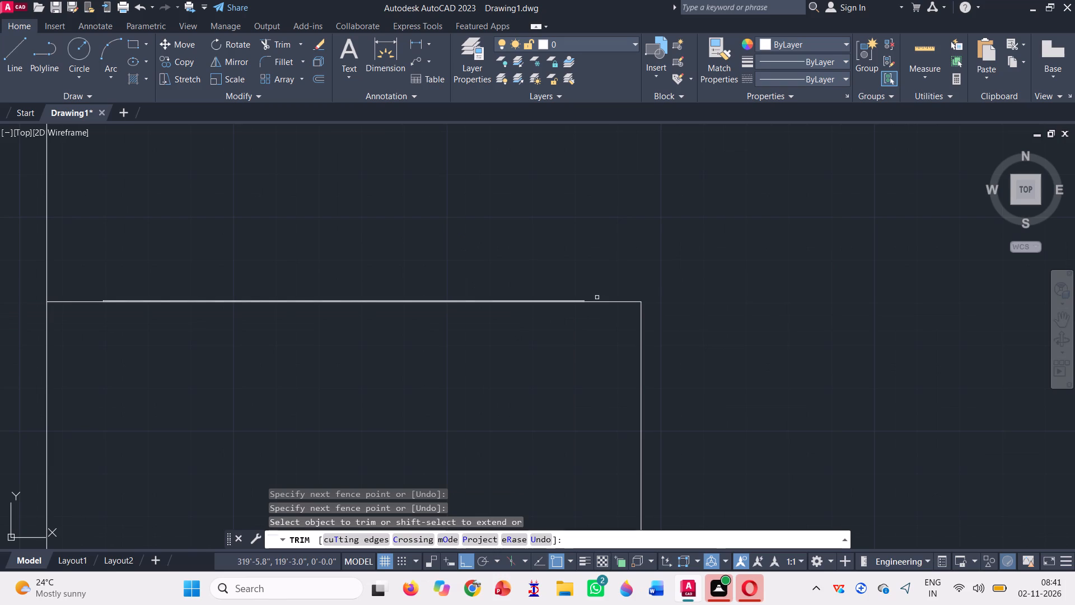
scroll(118, 300, up, 4)
scroll(4, 308, up, 4)
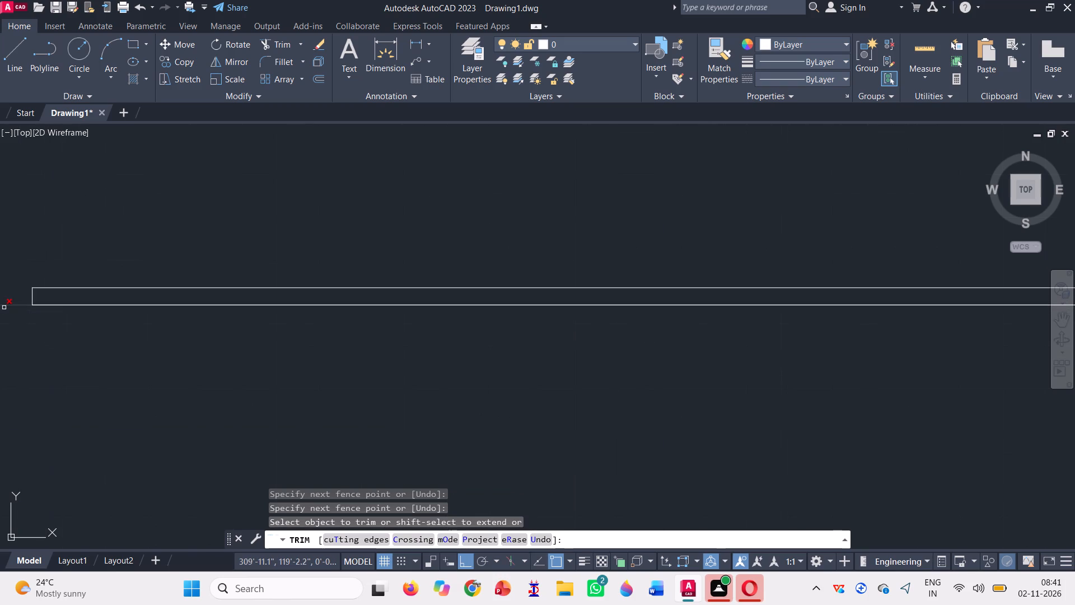
click(73, 280)
scroll(212, 341, down, 8)
scroll(468, 334, down, 3)
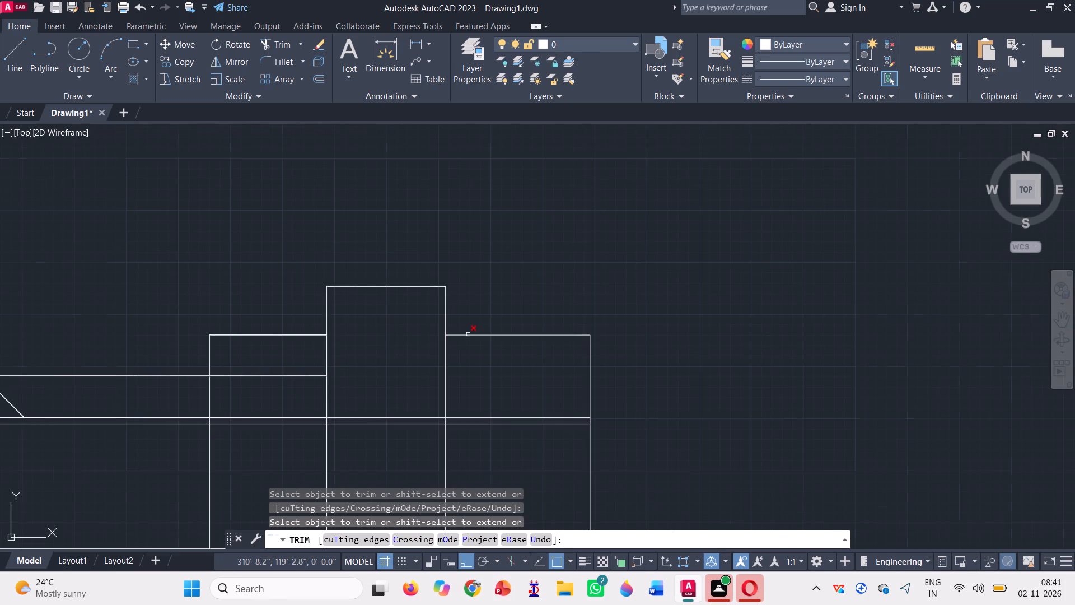
Trim the short vertical ends of the thin rectangle on the middle block's top edge, and finish trimming.
scroll(433, 278, up, 4)
scroll(257, 342, down, 2)
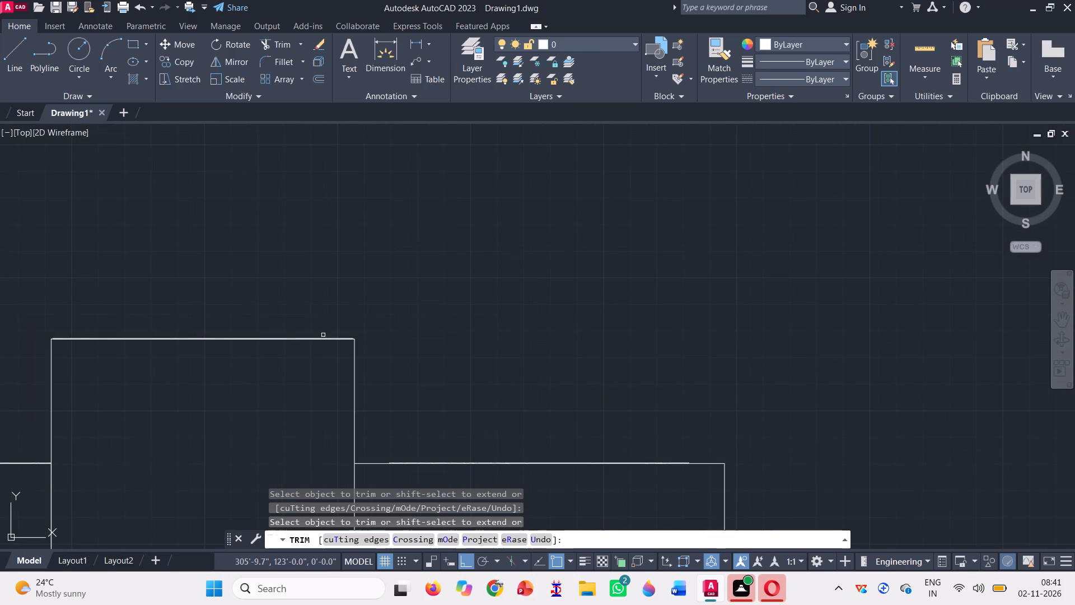
scroll(193, 321, down, 2)
scroll(153, 333, up, 4)
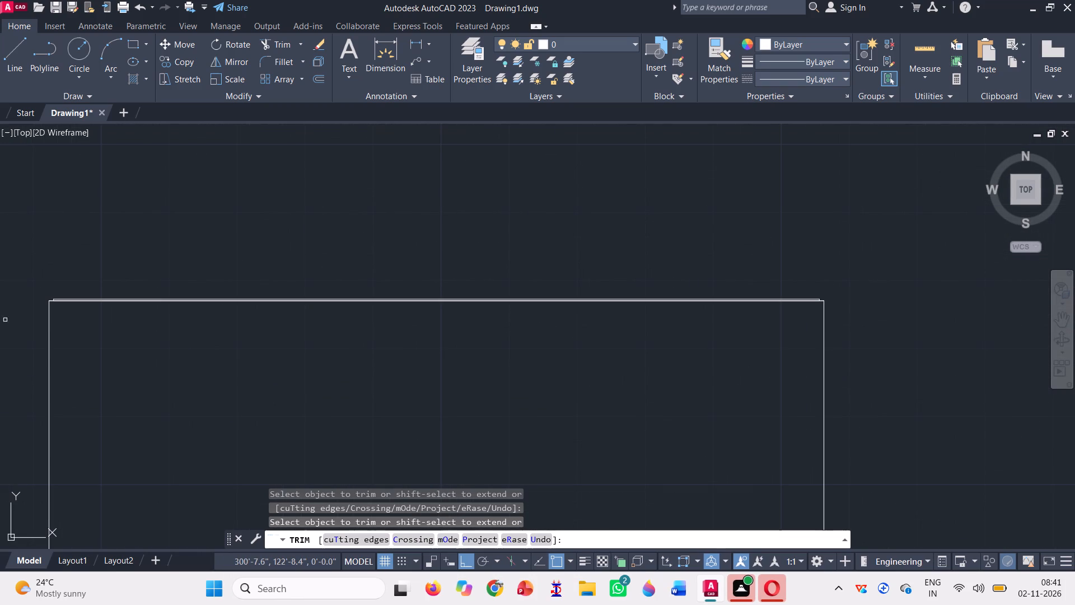
scroll(29, 294, up, 4)
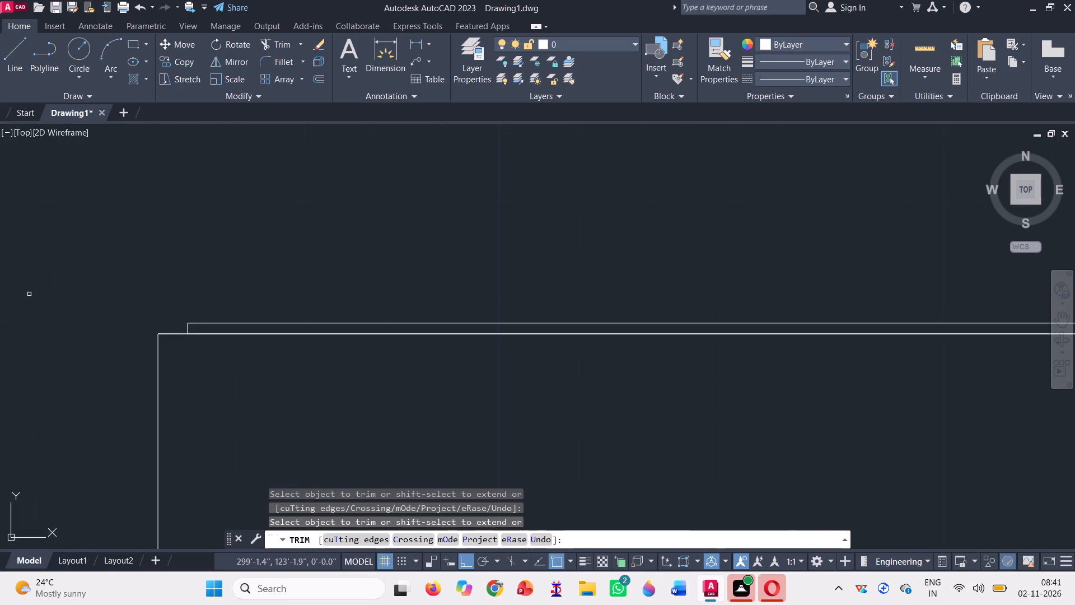
scroll(193, 323, up, 3)
click(170, 337)
scroll(106, 315, down, 4)
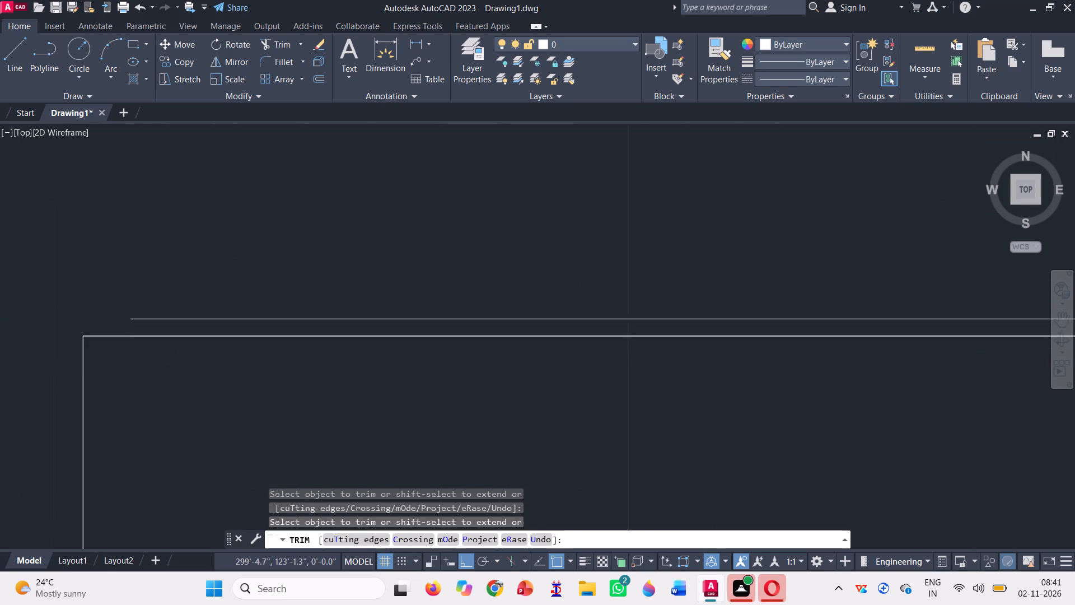
scroll(101, 315, down, 4)
scroll(582, 307, up, 4)
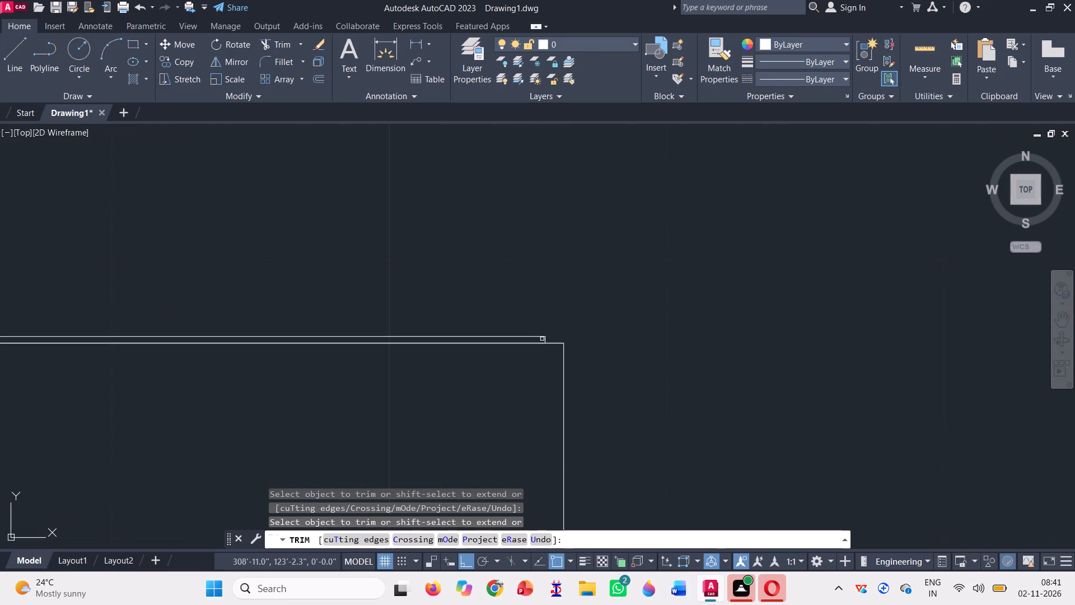
scroll(544, 339, up, 3)
click(549, 340)
scroll(578, 313, down, 4)
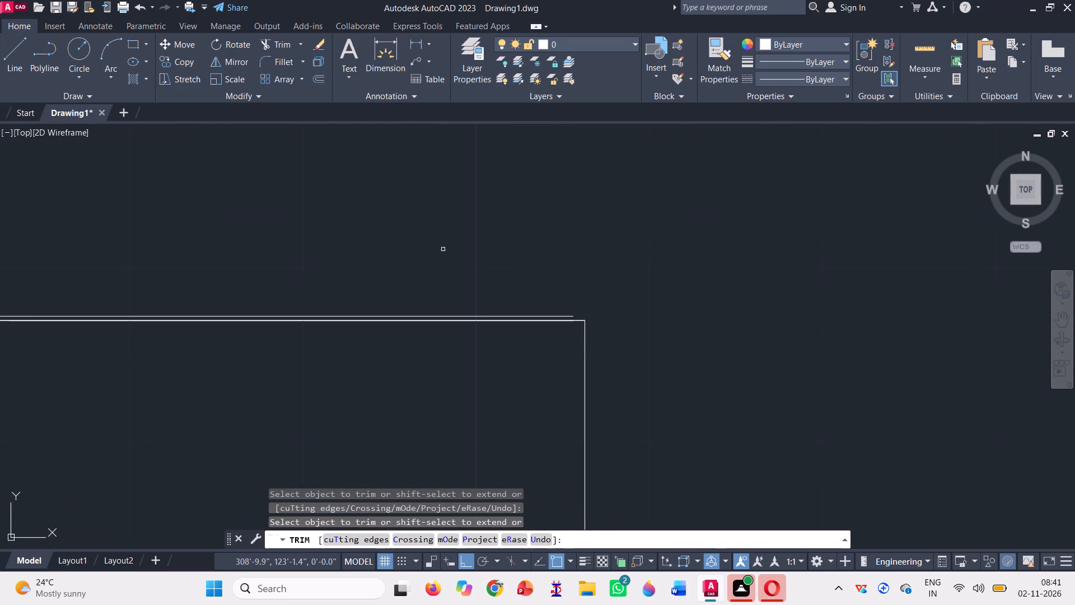
key(Escape)
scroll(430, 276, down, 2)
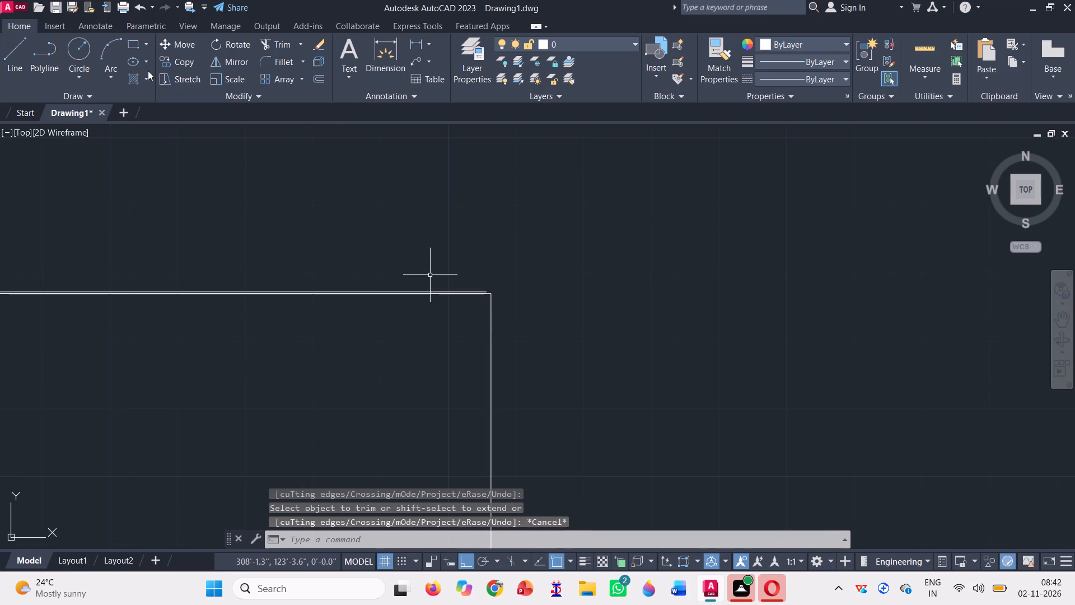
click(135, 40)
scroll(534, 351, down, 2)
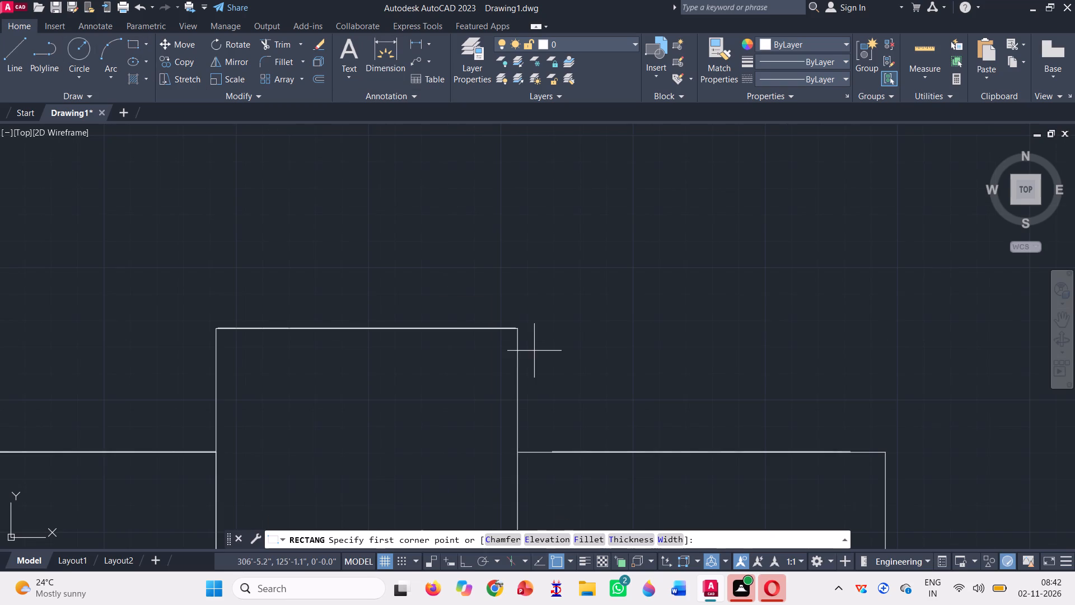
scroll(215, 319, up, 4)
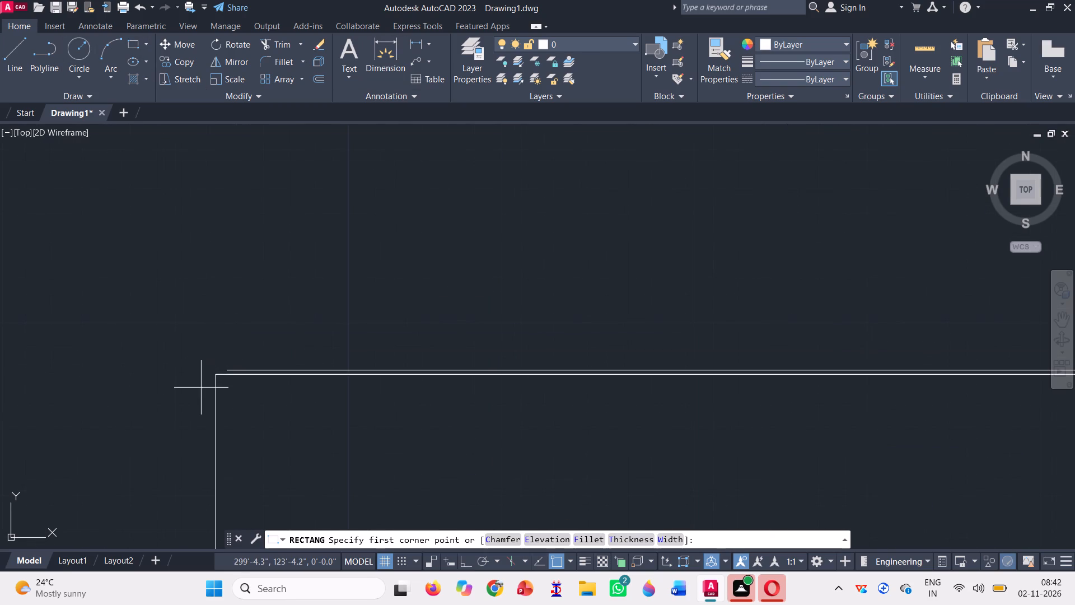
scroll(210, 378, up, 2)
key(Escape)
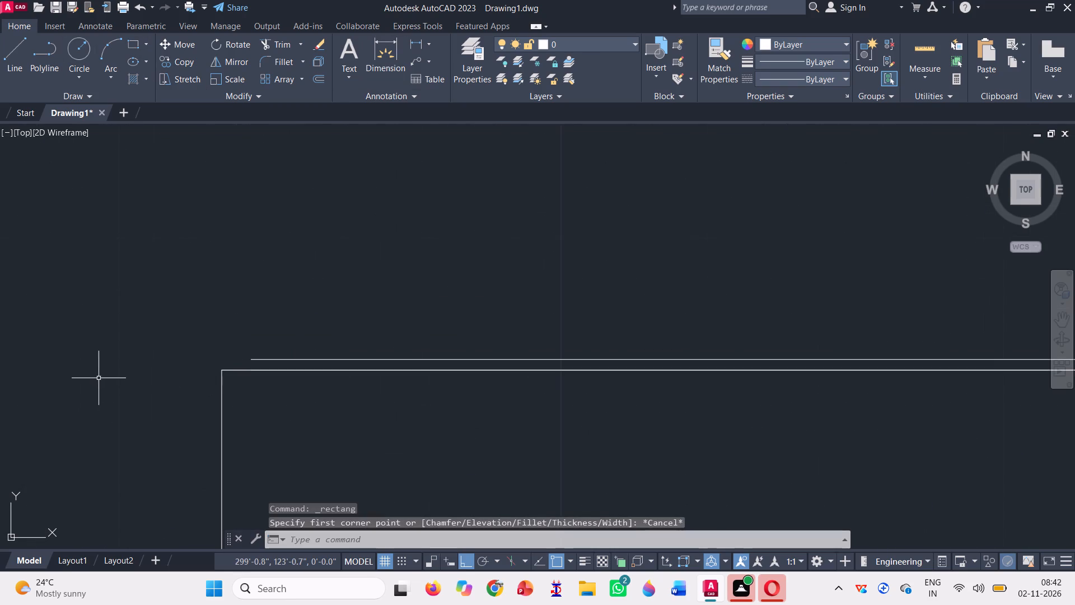
Draw a short vertical line just outside the middle block's upper left corner, spanning its top edge level.
scroll(108, 362, down, 1)
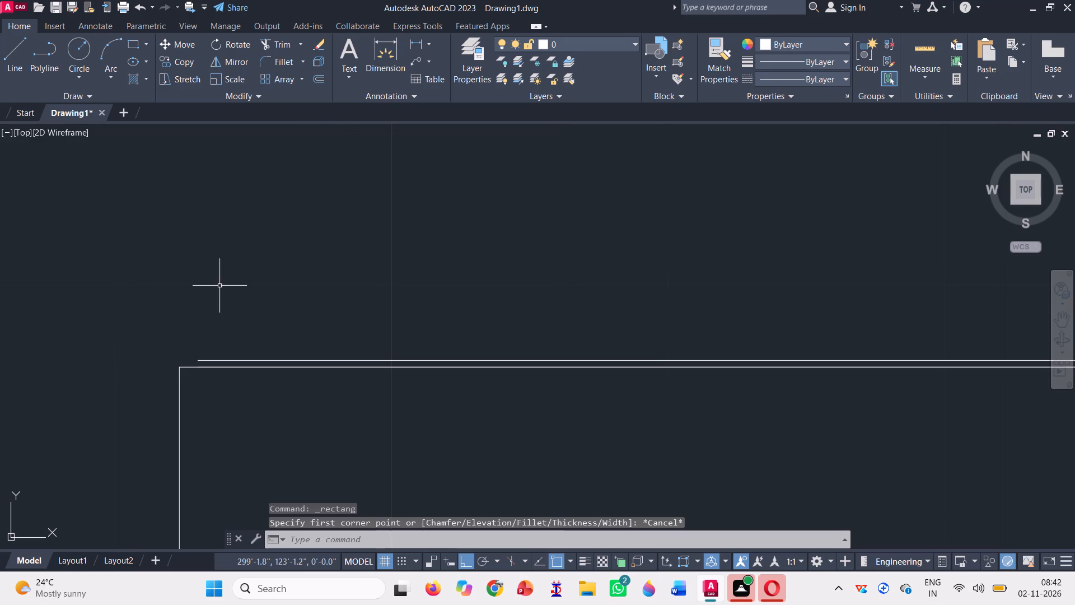
scroll(218, 286, down, 2)
click(5, 70)
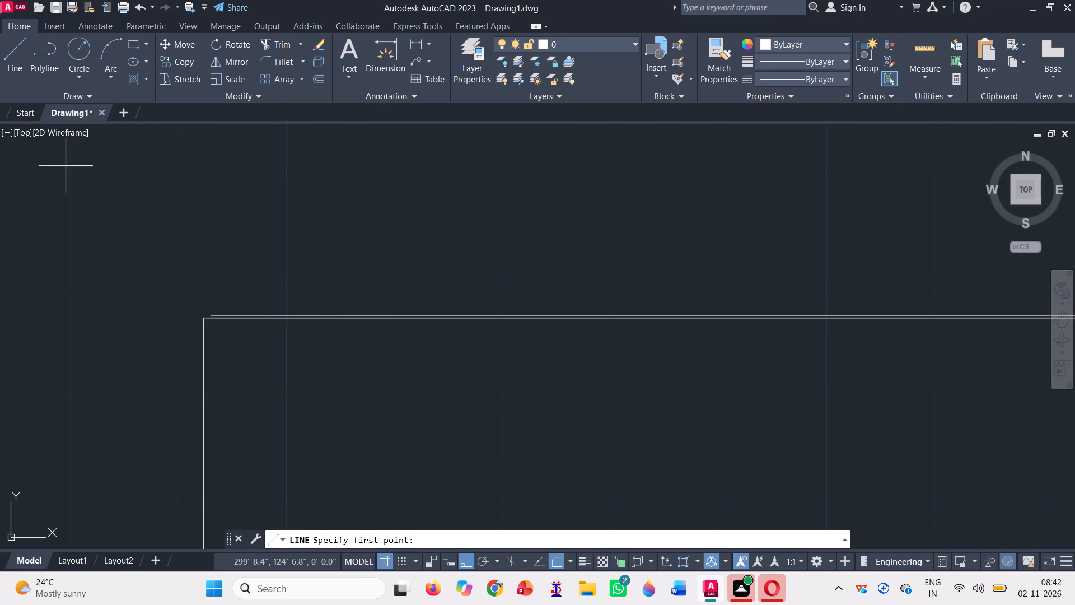
click(81, 221)
click(104, 425)
scroll(44, 358, down, 3)
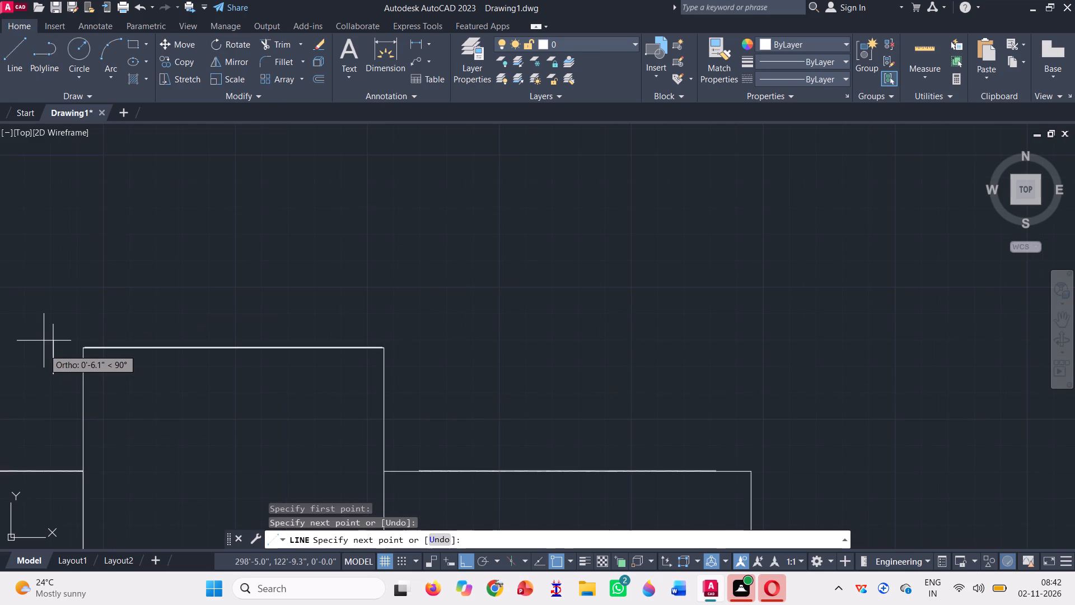
key(space)
Draw a vertical line about 2'-11.6" long just outside the middle block's upper right corner, crossing its top edge level.
key(l)
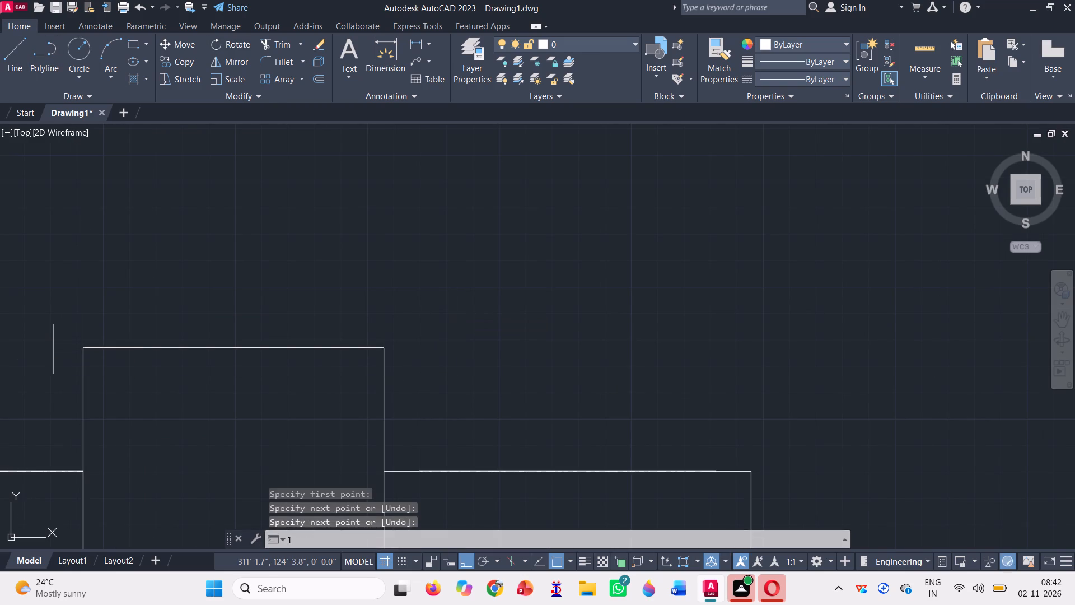
key(Return)
click(411, 329)
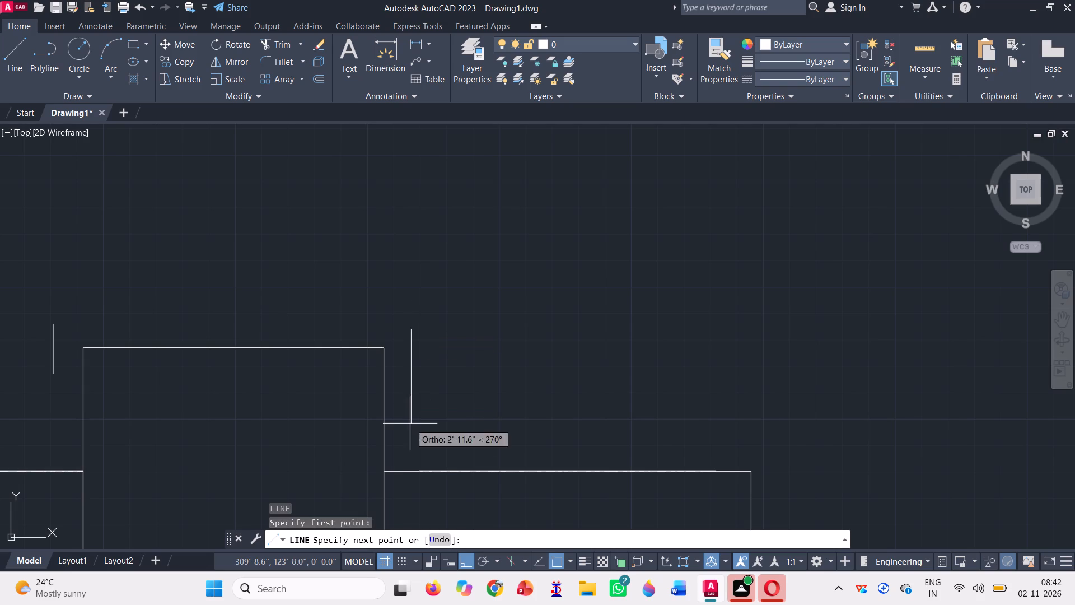
click(410, 424)
key(space)
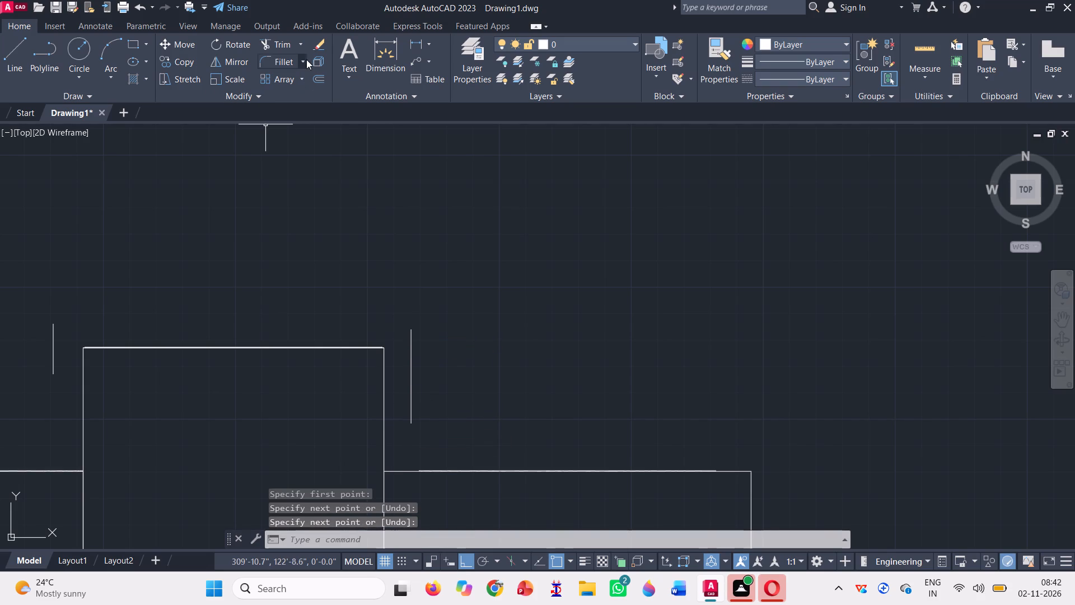
Extend the middle block's top strip lines at both ends to the vertical lines on either side.
click(299, 44)
click(306, 96)
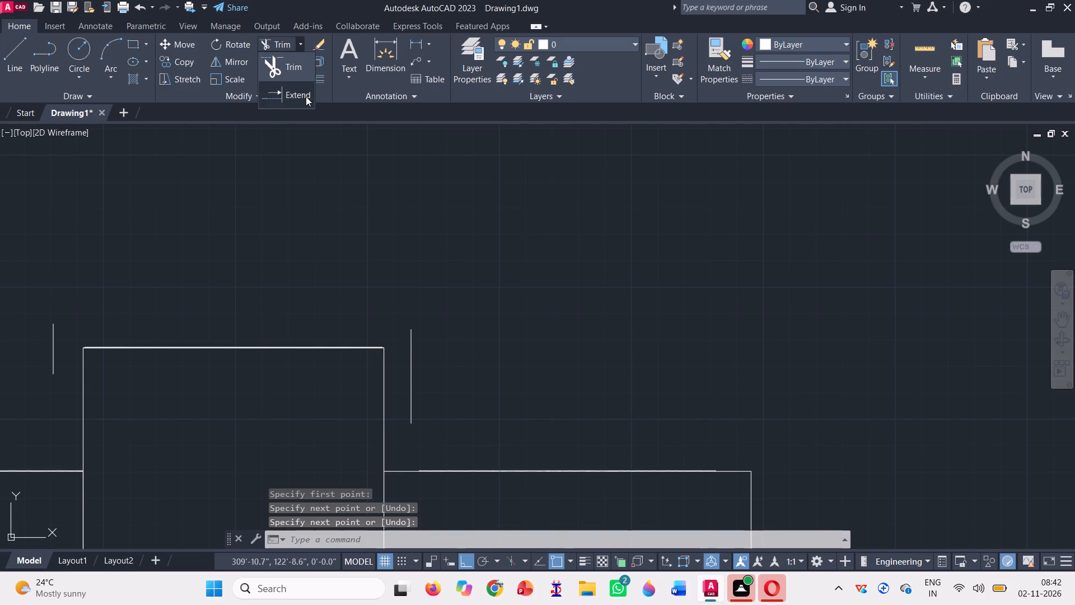
click(194, 319)
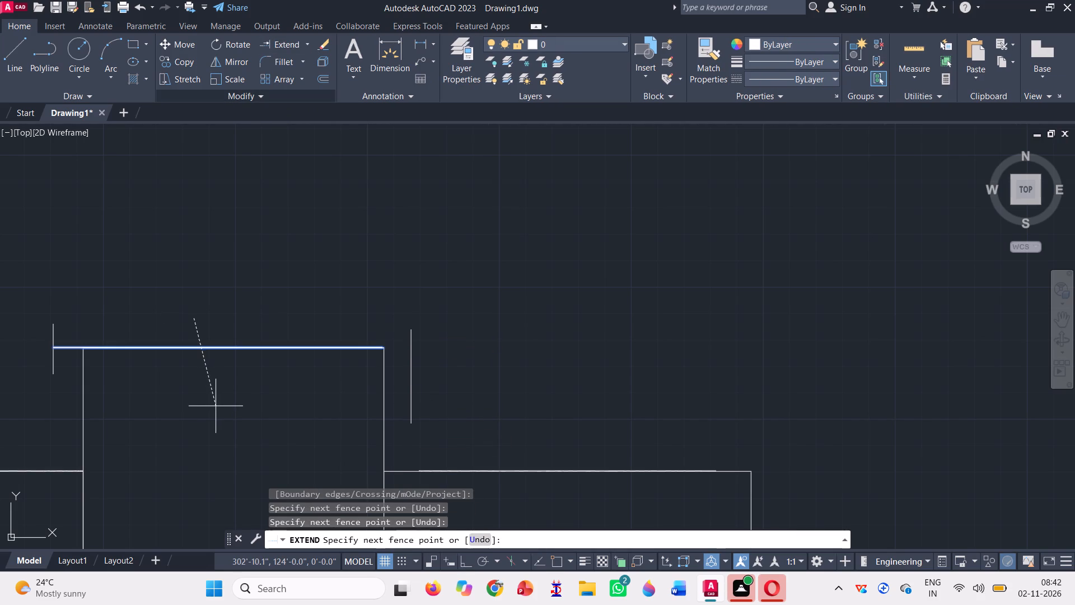
click(214, 404)
click(366, 308)
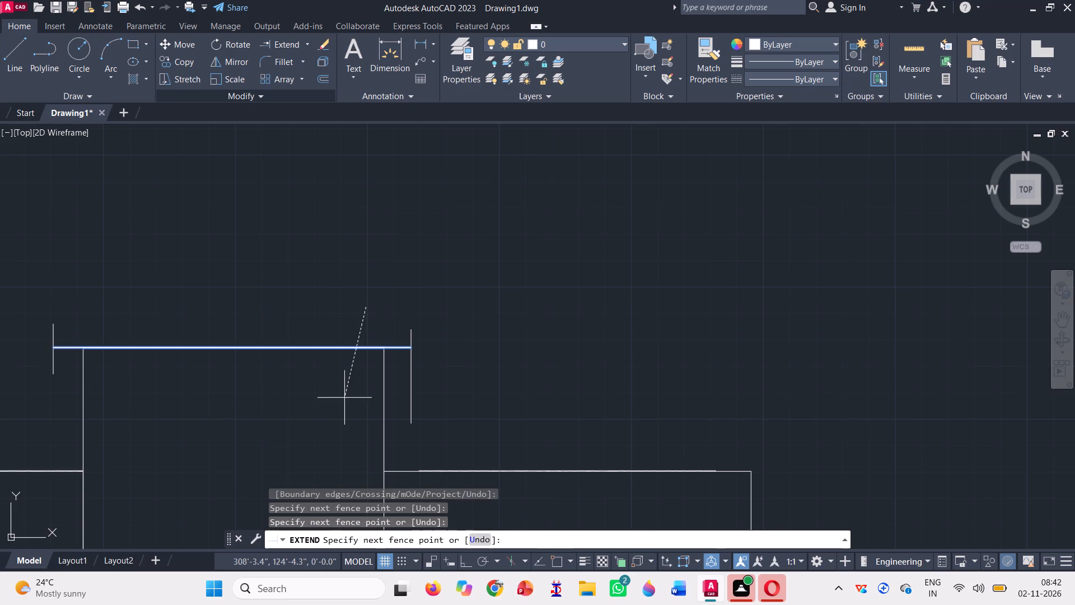
click(344, 398)
key(space)
Extend the left ends of the right block's top strip lines to the middle block's right side, and finish extending.
scroll(303, 301, down, 1)
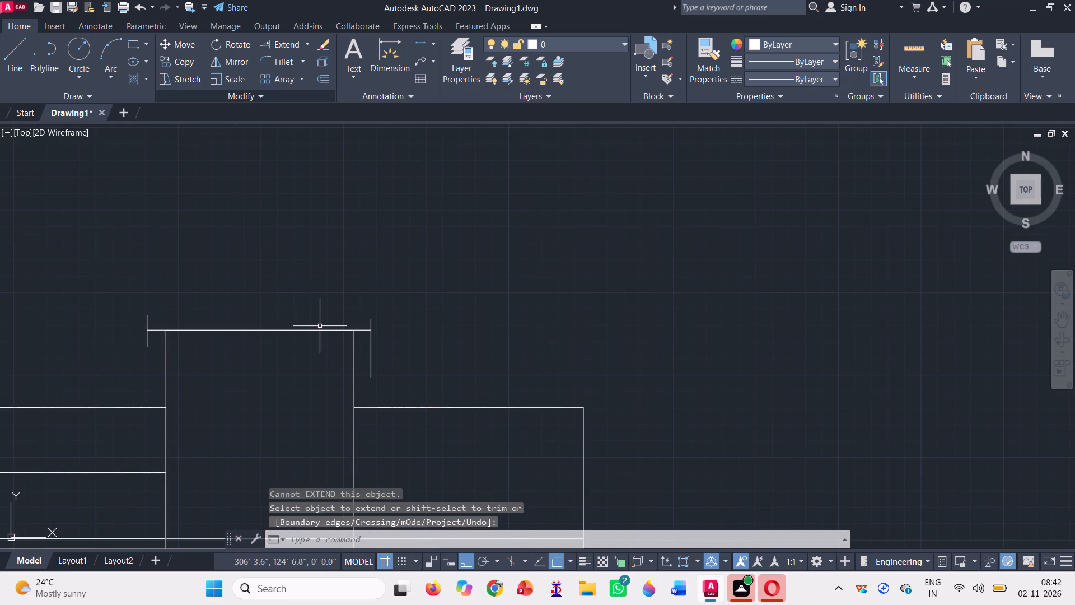
scroll(461, 441, up, 1)
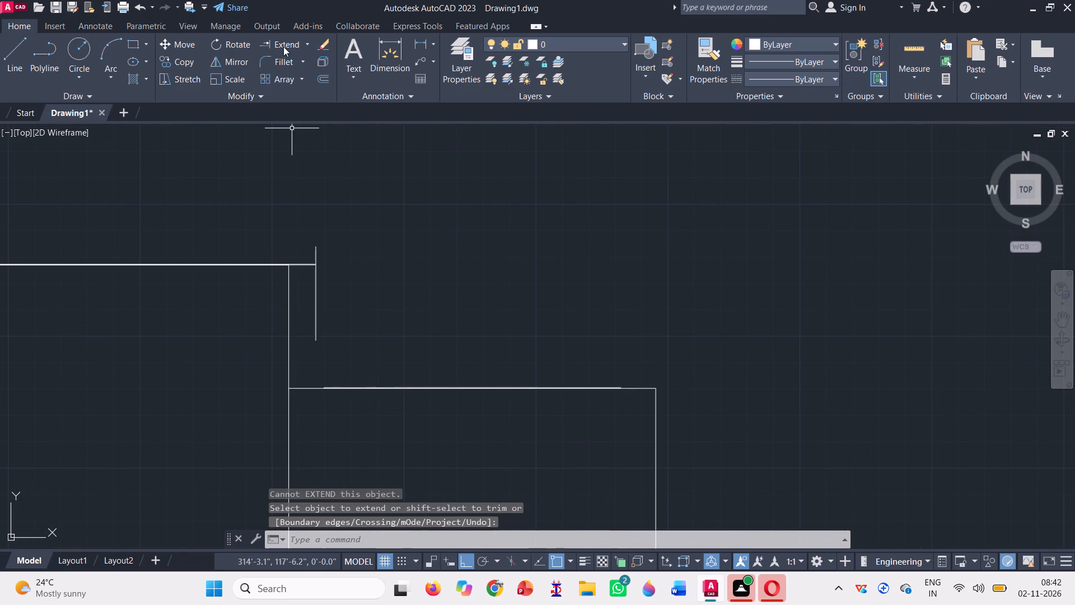
click(283, 45)
scroll(386, 392, up, 2)
scroll(297, 355, down, 2)
click(289, 358)
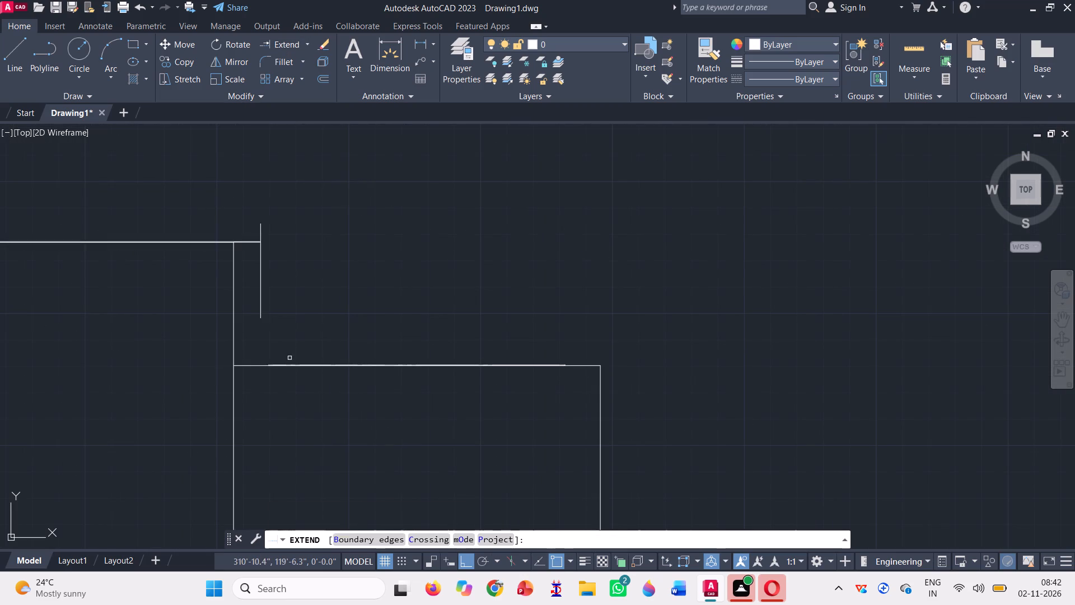
scroll(244, 361, up, 2)
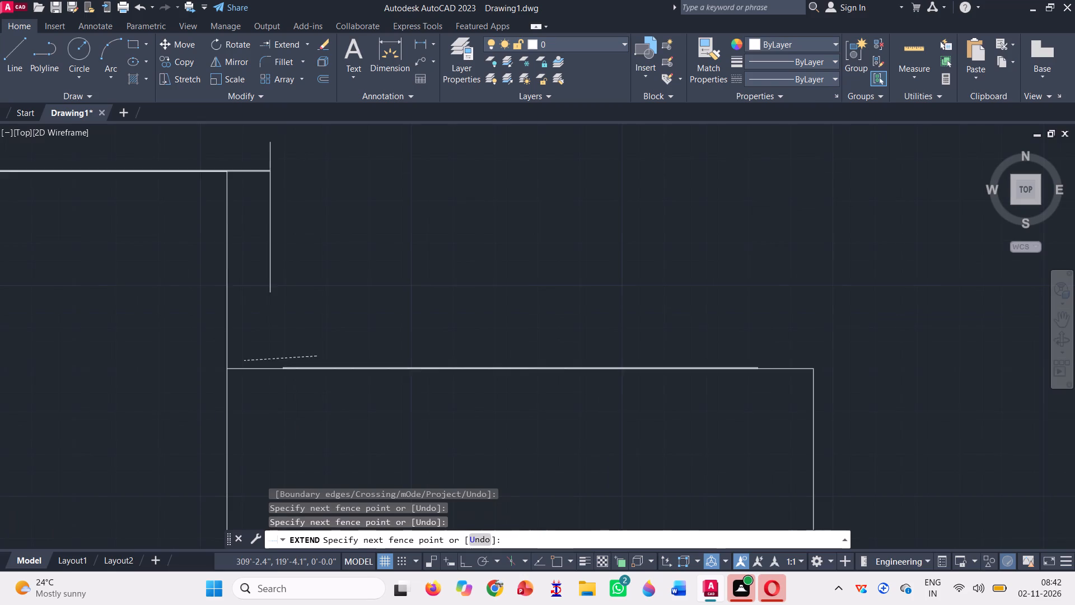
scroll(244, 361, up, 1)
scroll(366, 377, up, 4)
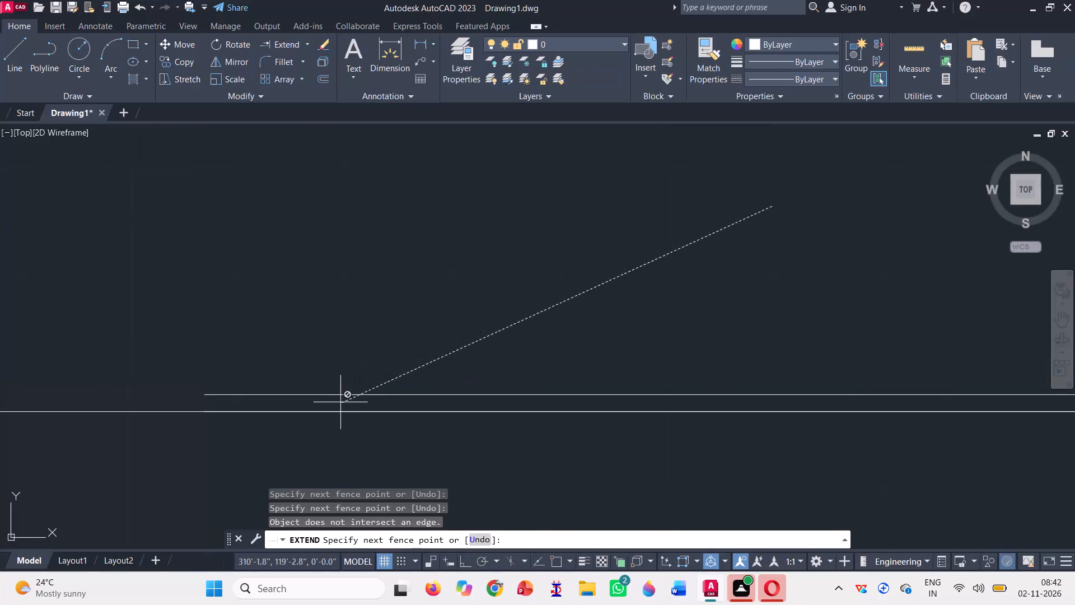
click(343, 404)
scroll(321, 389, down, 1)
click(302, 393)
click(288, 385)
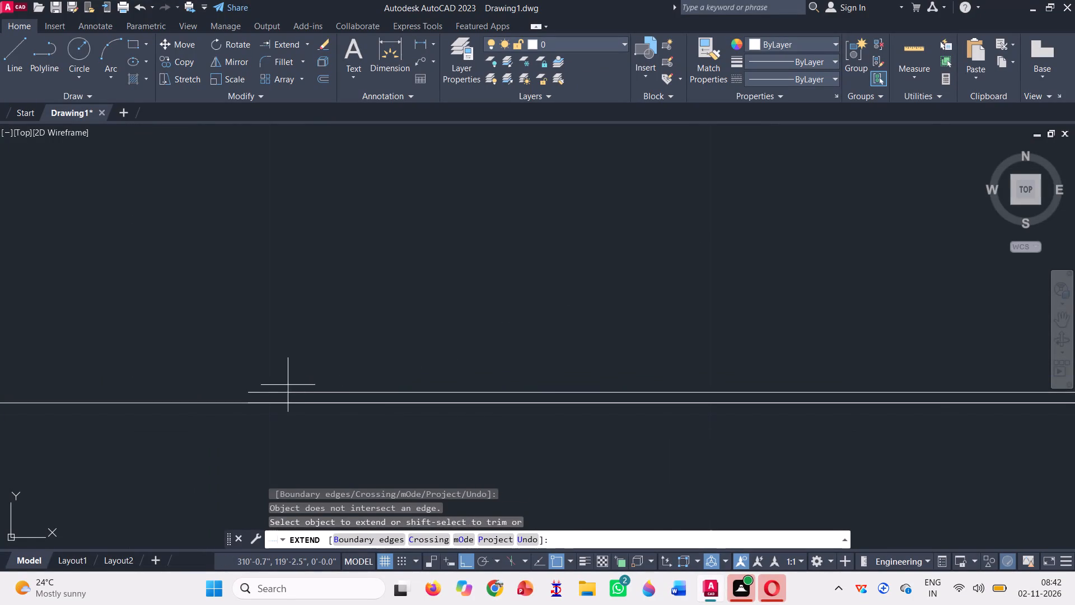
scroll(283, 398, down, 2)
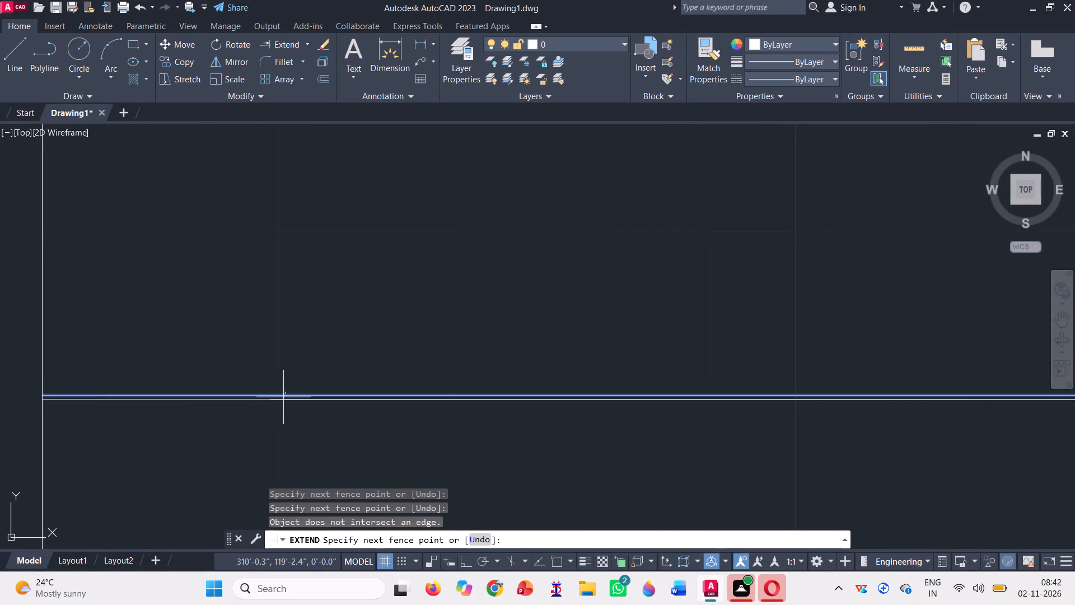
click(283, 397)
scroll(135, 415, down, 2)
scroll(409, 357, down, 2)
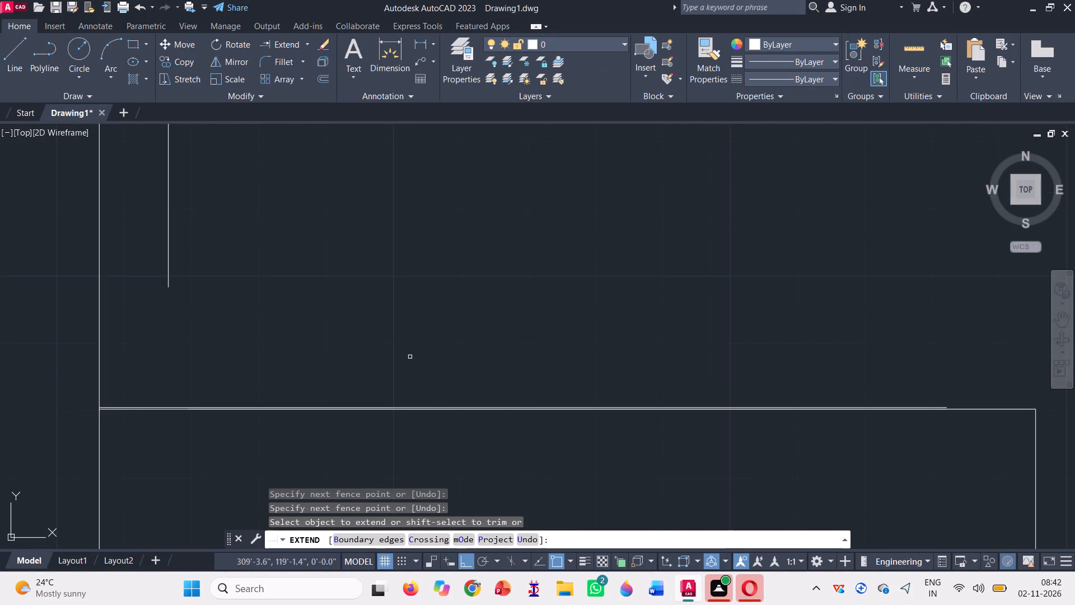
key(Escape)
Draw a vertical line about 2'-4" long just outside the right block's upper right corner, crossing its top edge level.
key(l)
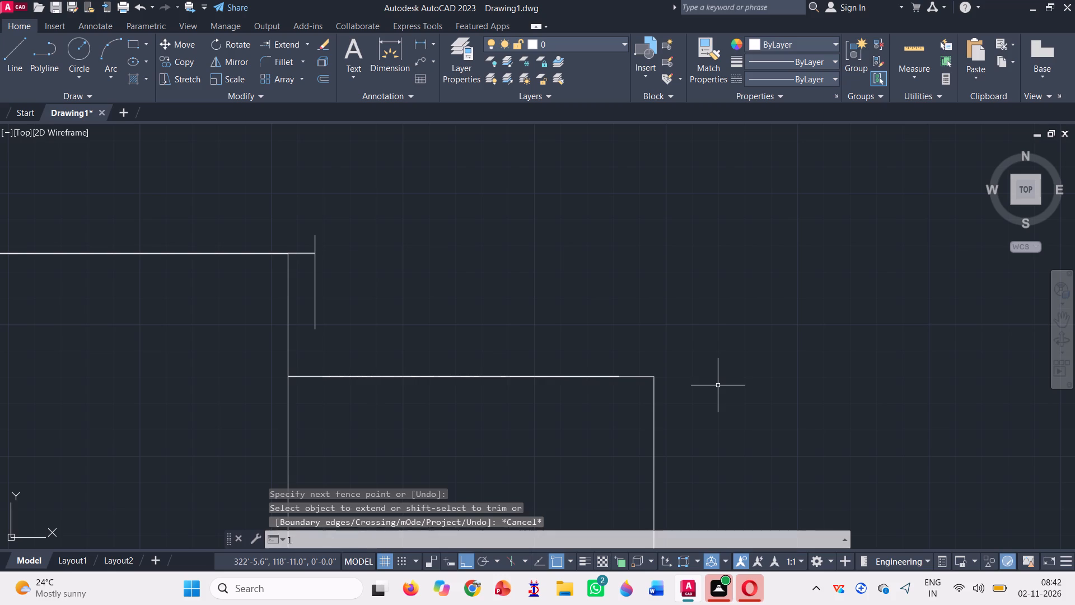
key(Return)
click(704, 326)
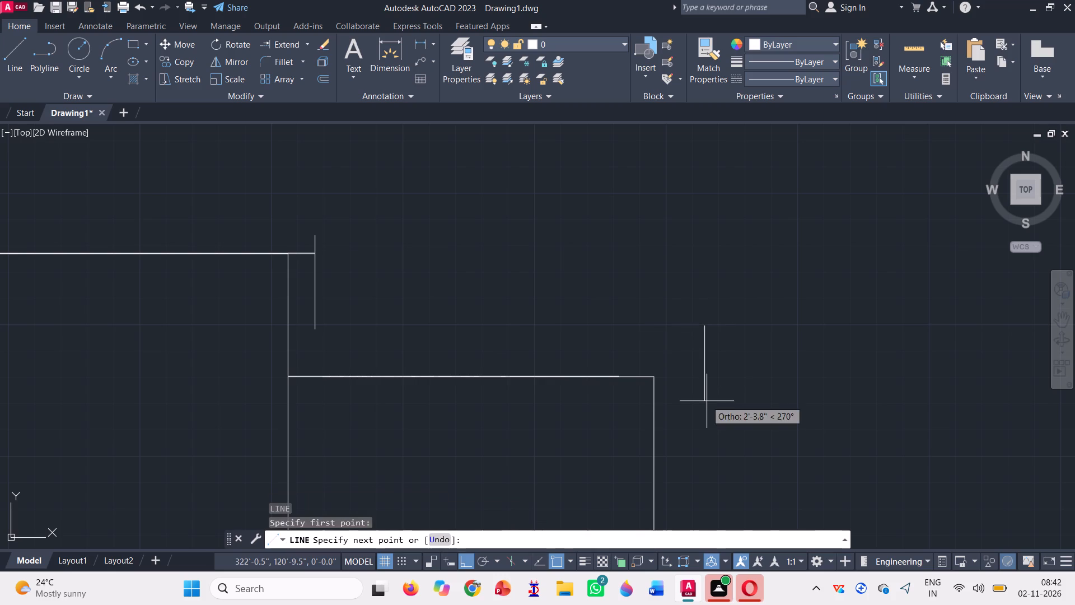
click(707, 403)
key(space)
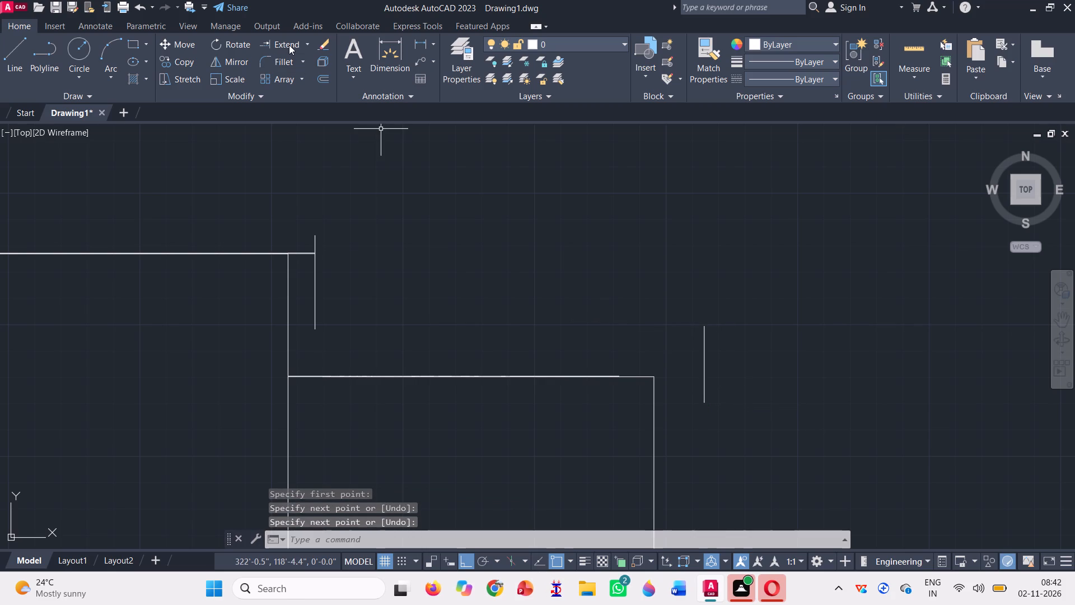
Extend the right ends of the right block's top strip lines to the vertical line outside its corner.
click(289, 45)
click(566, 417)
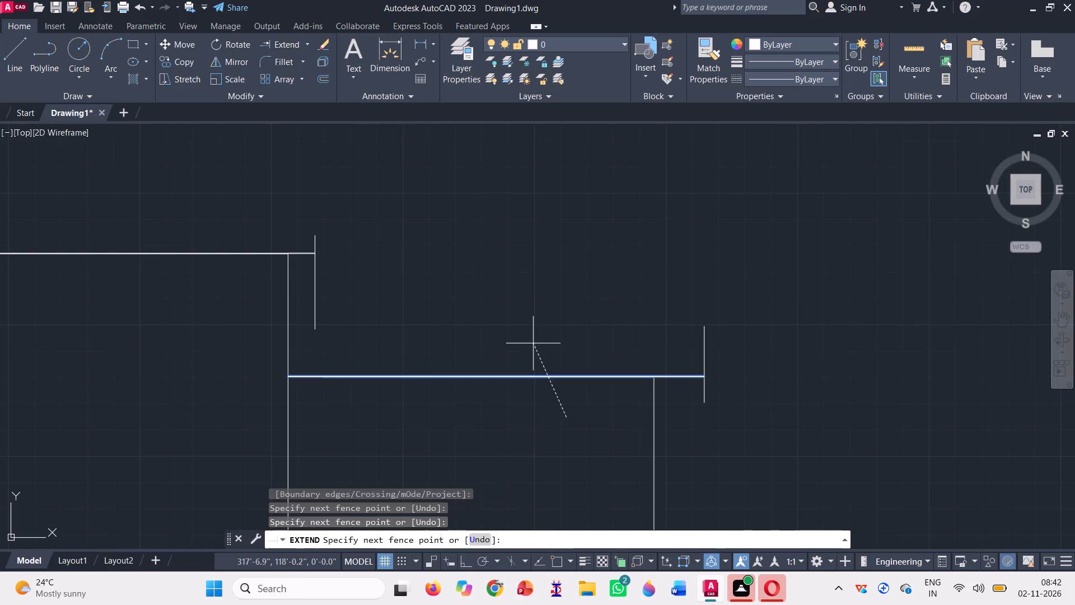
click(533, 343)
key(space)
Delete the three vertical boundary lines beside the middle and right blocks' top strips.
scroll(733, 315, down, 2)
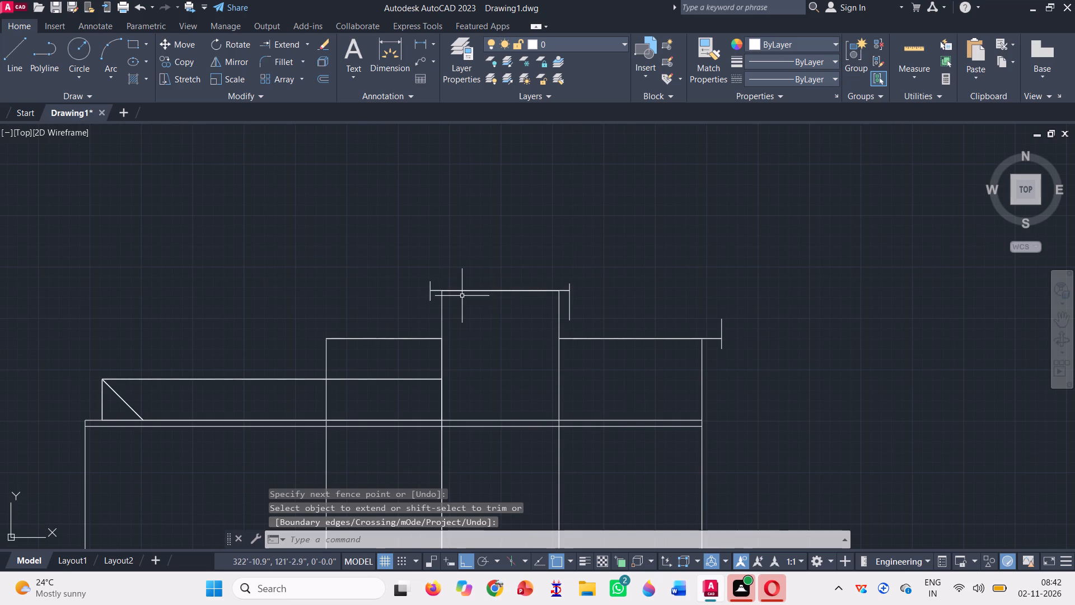
scroll(448, 295, up, 4)
click(353, 299)
click(243, 294)
scroll(254, 294, down, 3)
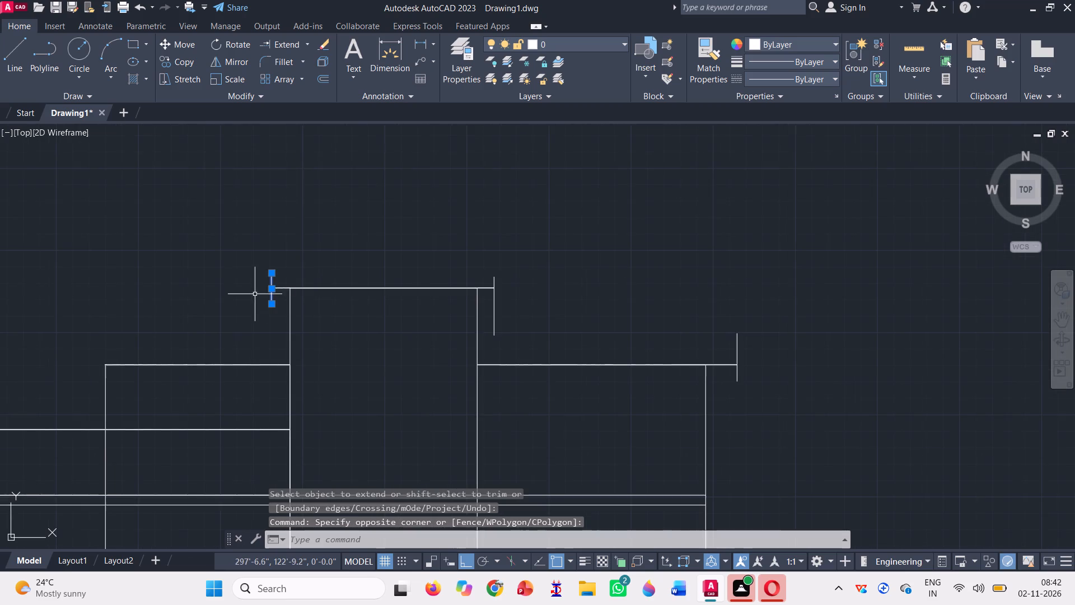
click(520, 323)
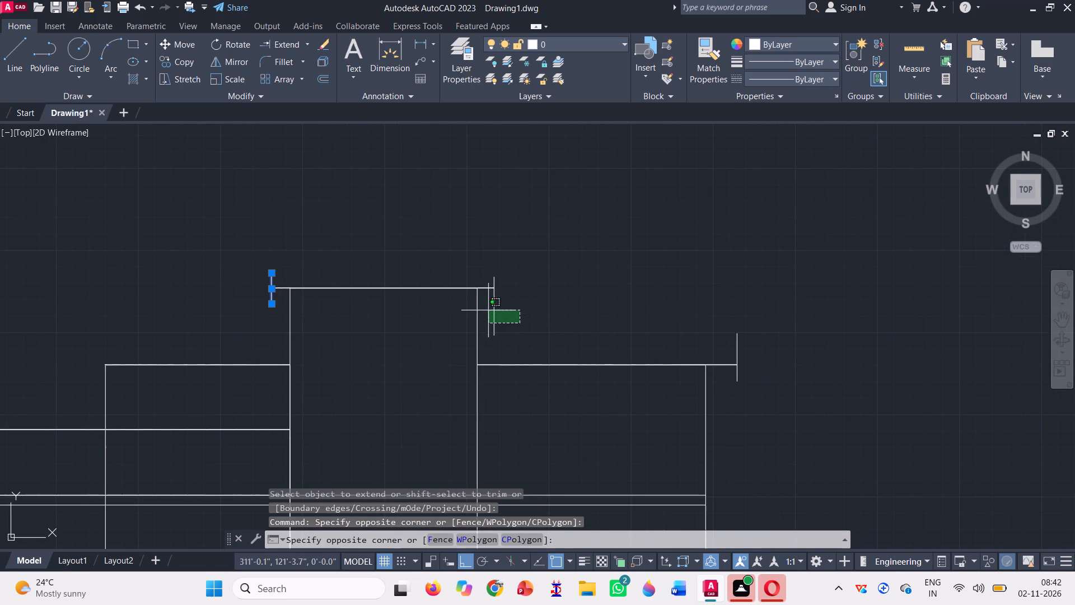
click(485, 309)
click(768, 356)
click(649, 323)
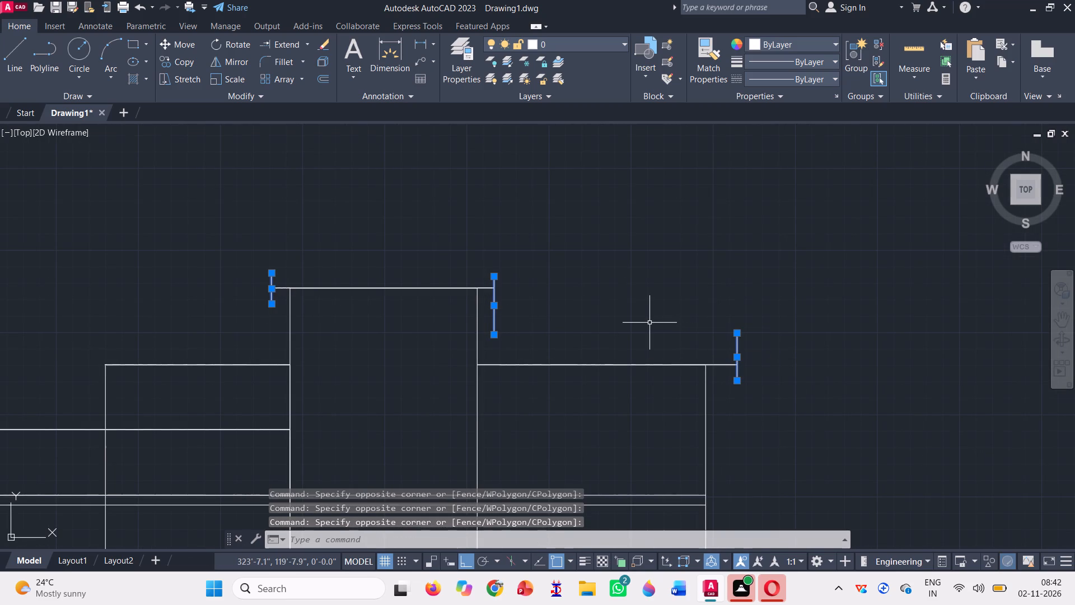
key(Delete)
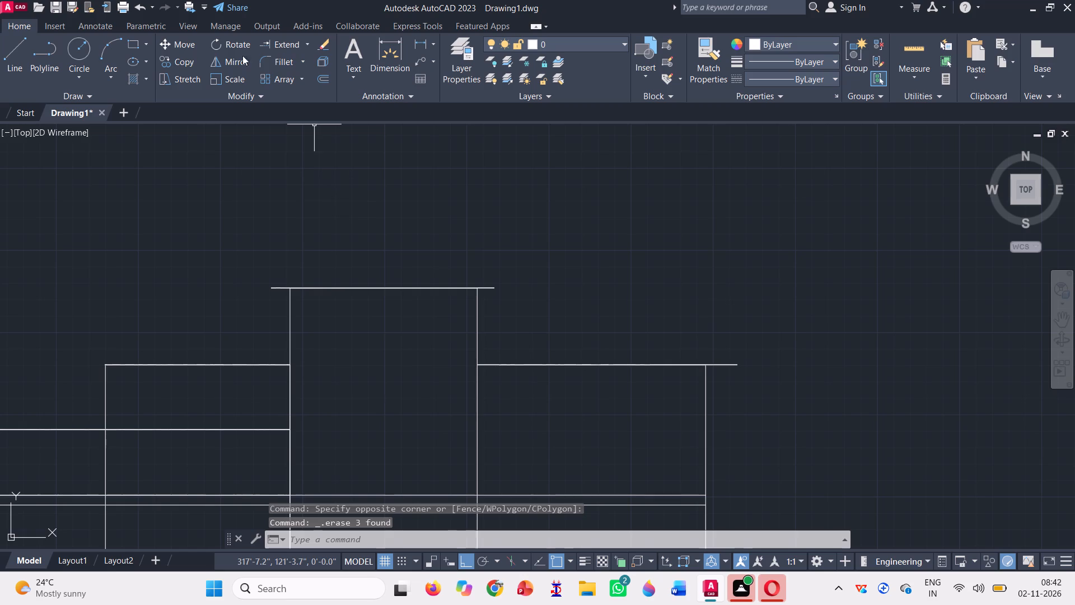
Draw a short vertical line closing the left end of the left block's top strip, from its bottom corner to its top corner.
click(14, 54)
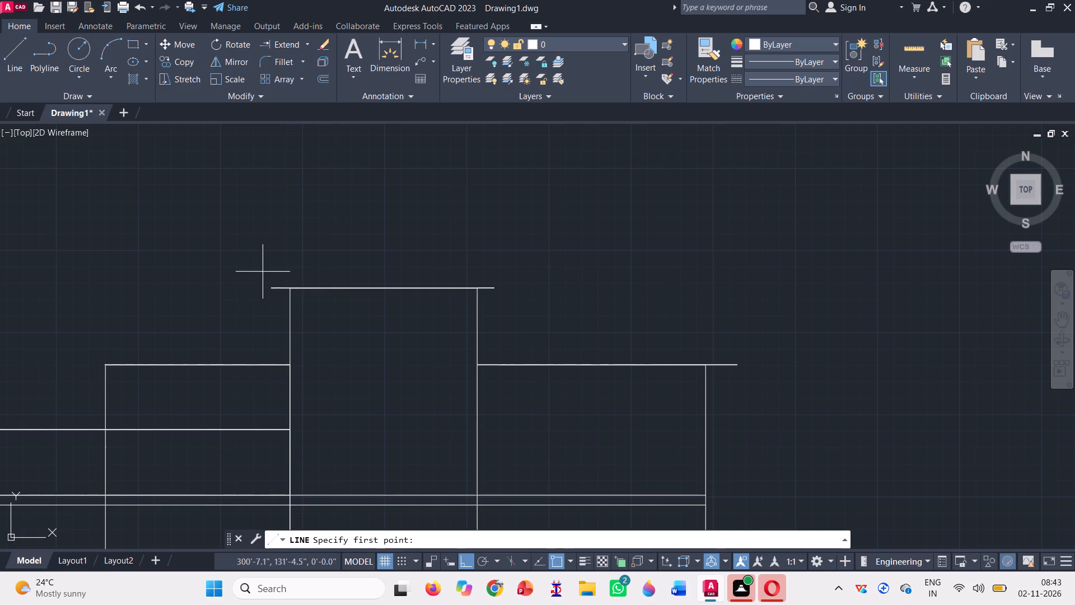
scroll(73, 387, up, 3)
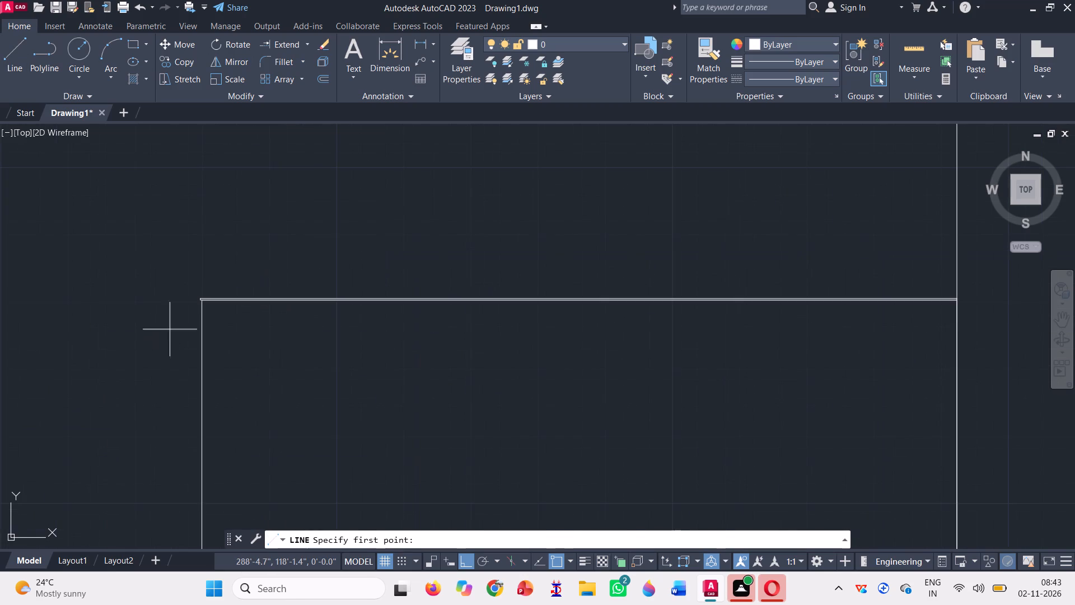
scroll(197, 288, up, 4)
scroll(228, 393, up, 3)
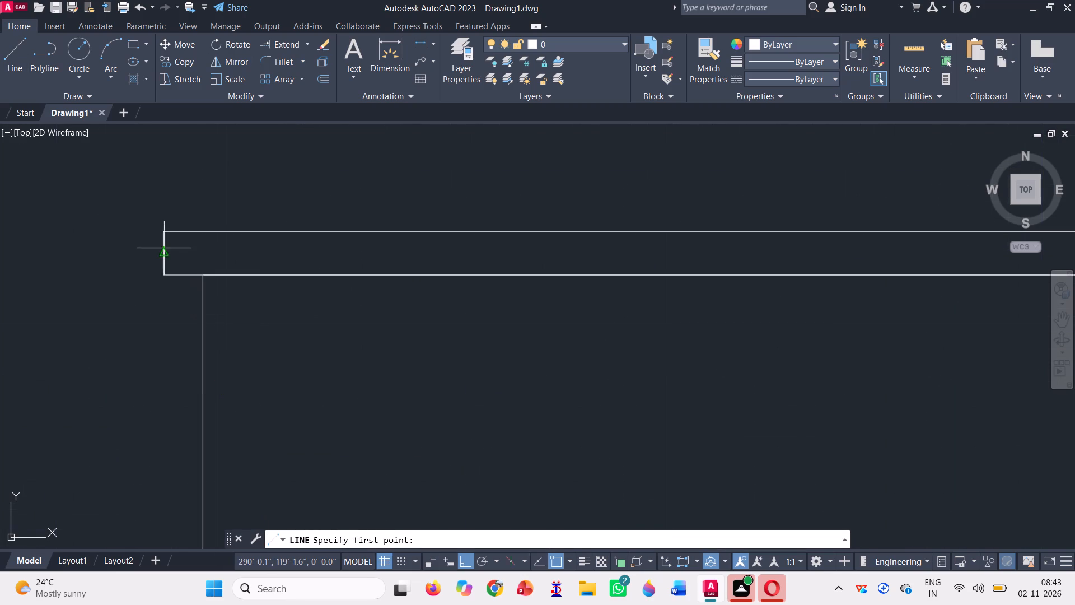
click(163, 278)
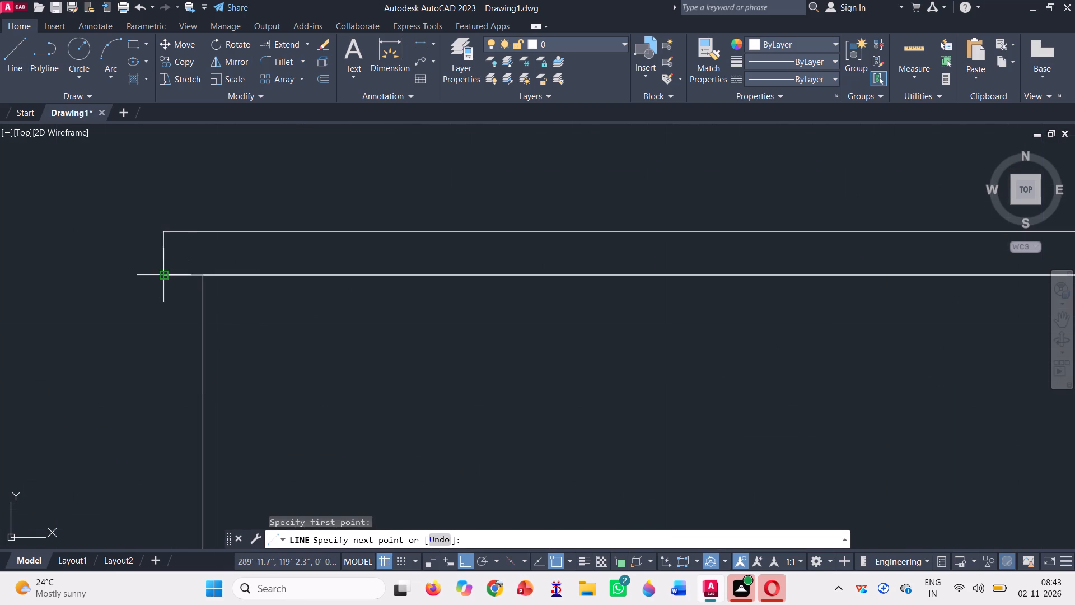
click(165, 232)
key(space)
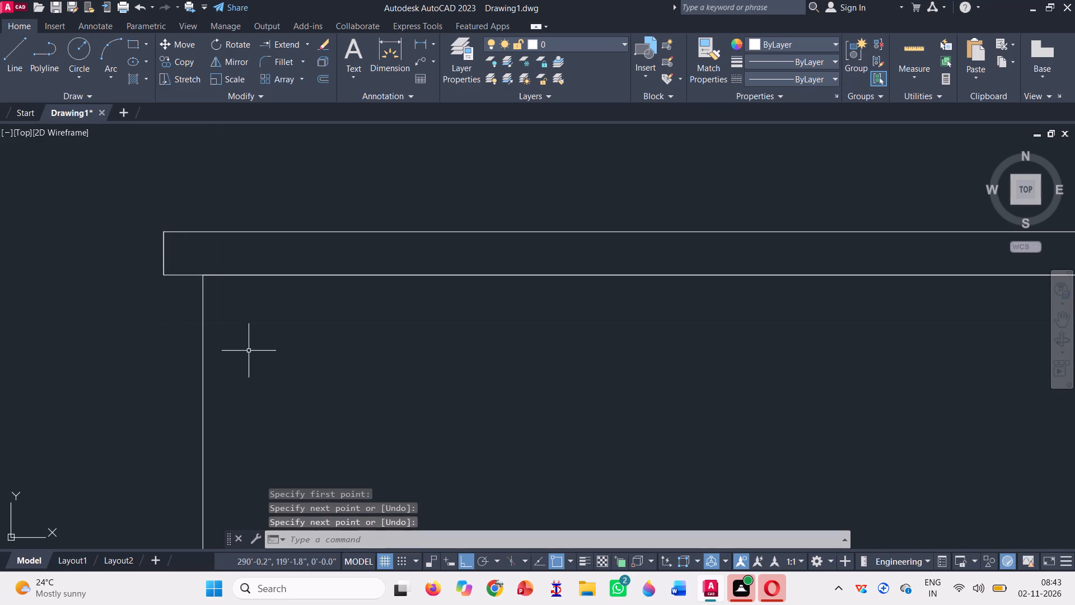
Copy the left block's strip end line from that block's upper left corner to the middle block's upper left corner, with Ortho off.
click(162, 256)
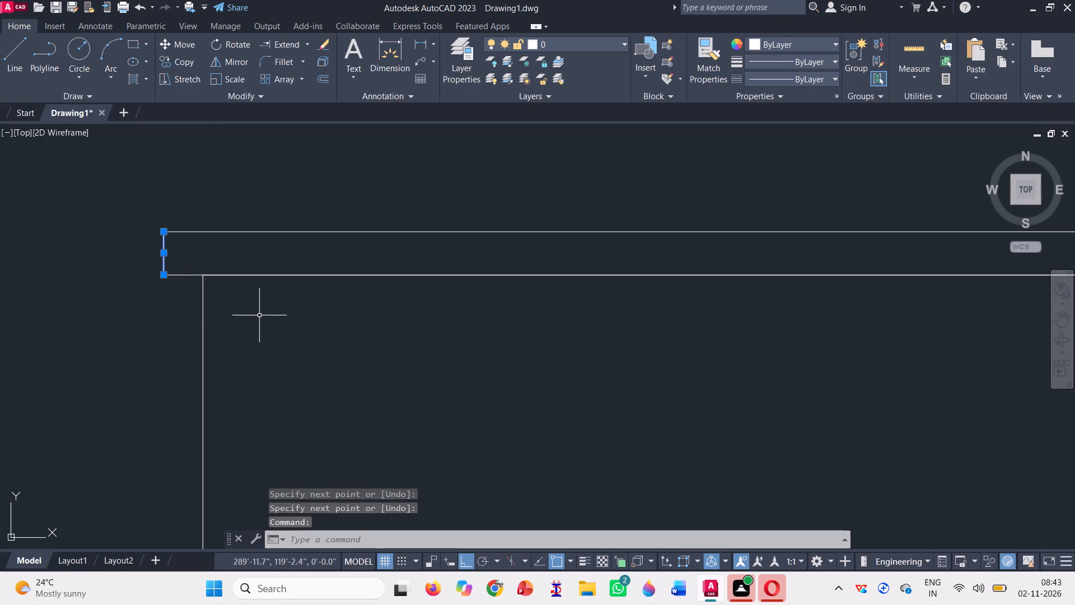
text(co)
key(space)
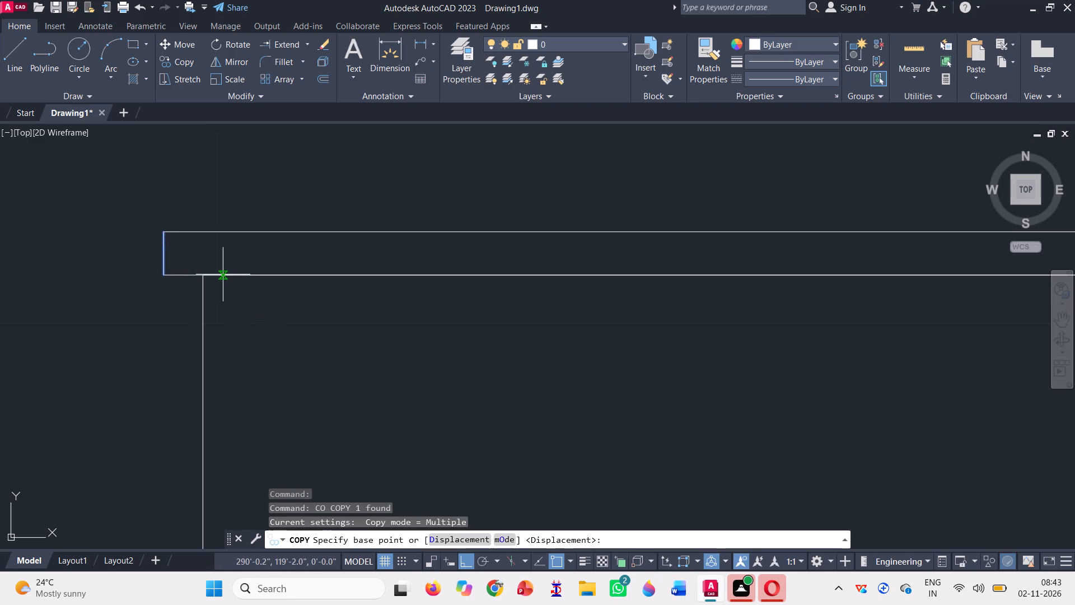
click(203, 277)
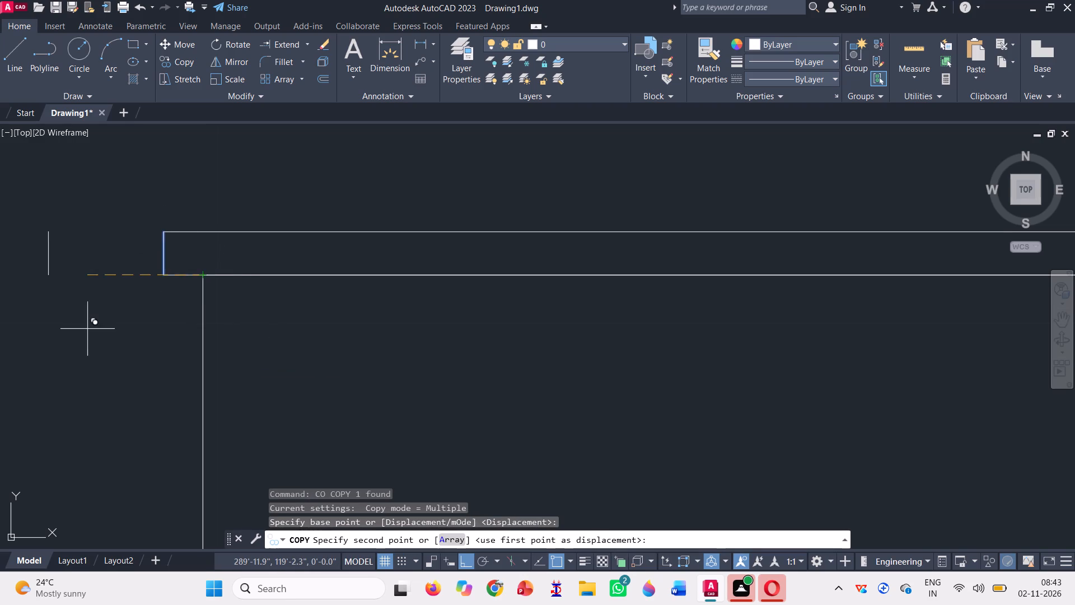
scroll(45, 337, down, 1)
scroll(220, 364, down, 6)
scroll(175, 337, down, 1)
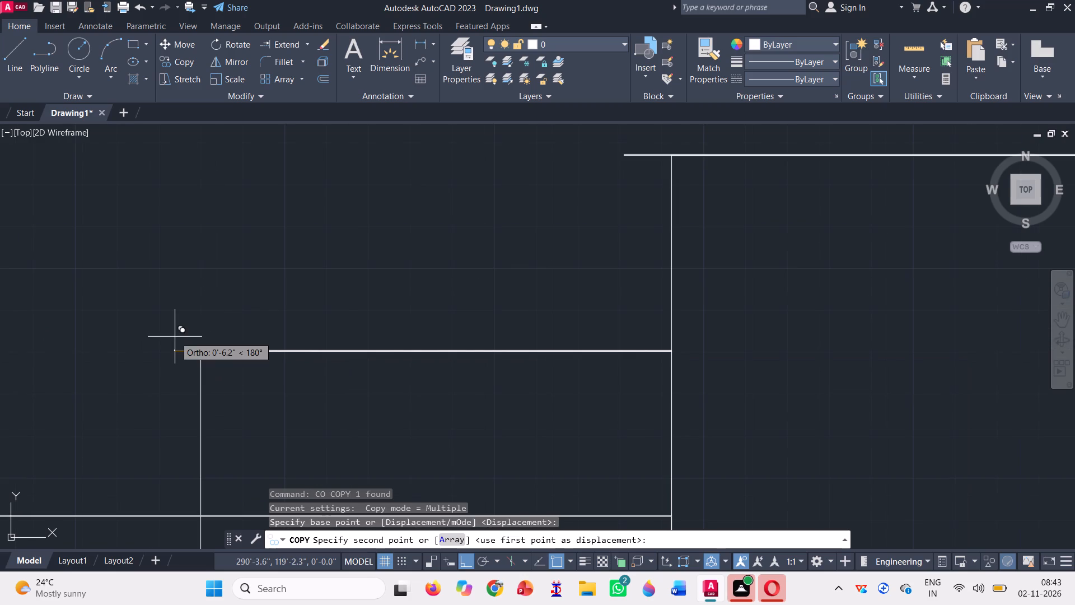
scroll(175, 337, down, 1)
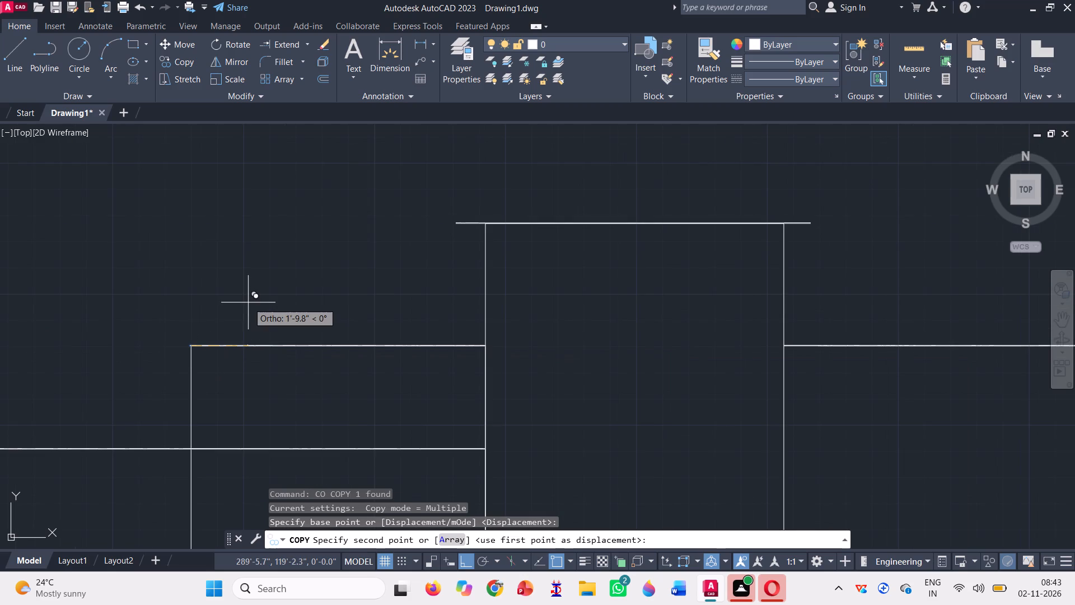
key(F8)
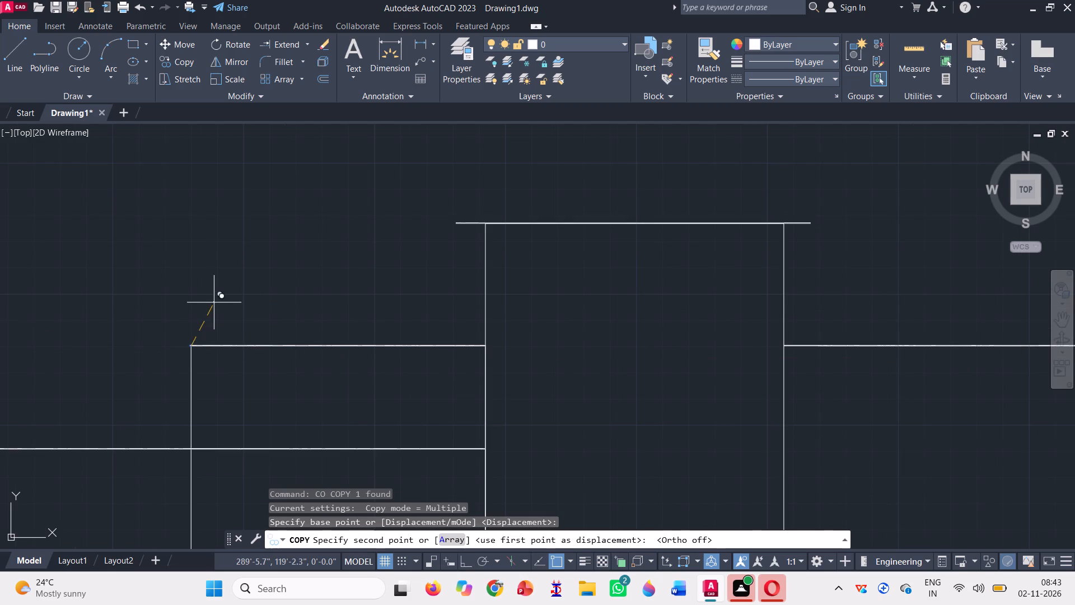
scroll(482, 212, up, 4)
scroll(493, 278, up, 4)
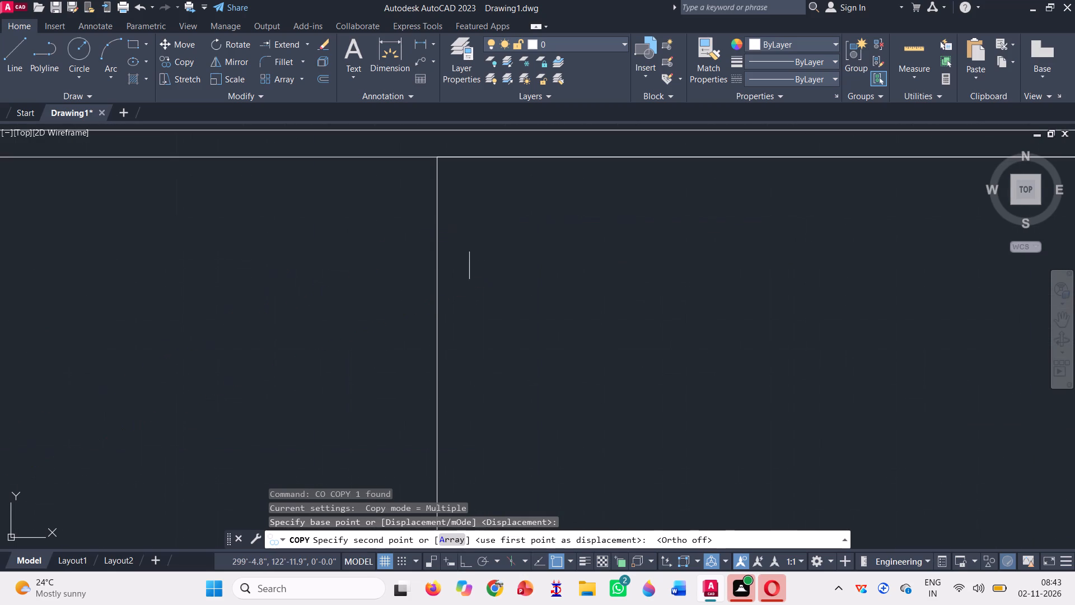
click(438, 159)
Place another copy of the strip end line at the right block's upper right corner and finish copying.
scroll(322, 224, down, 11)
scroll(462, 236, up, 4)
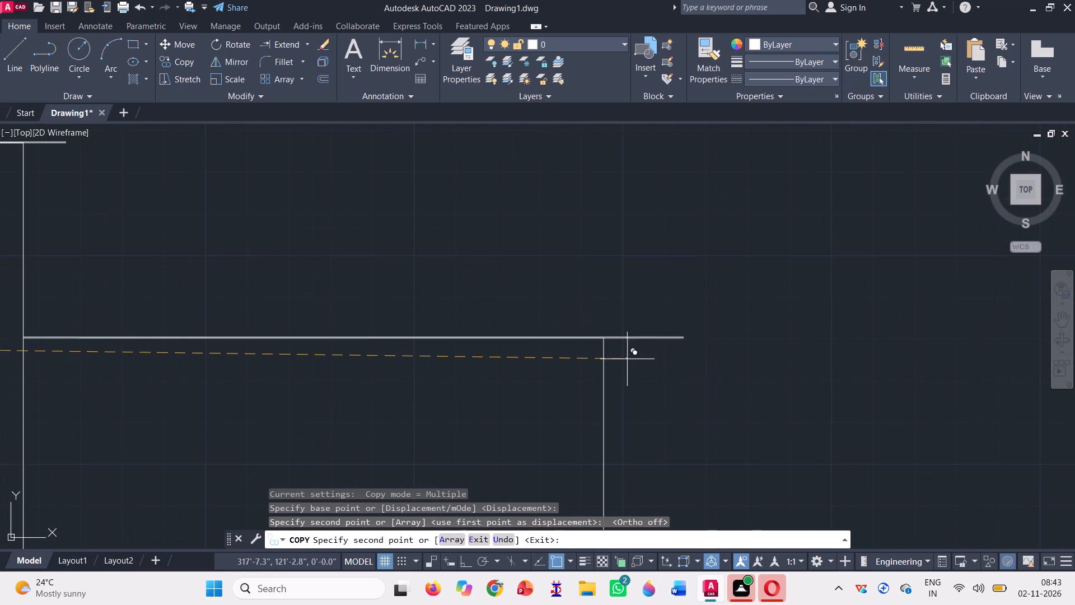
scroll(592, 330, up, 5)
scroll(718, 402, up, 2)
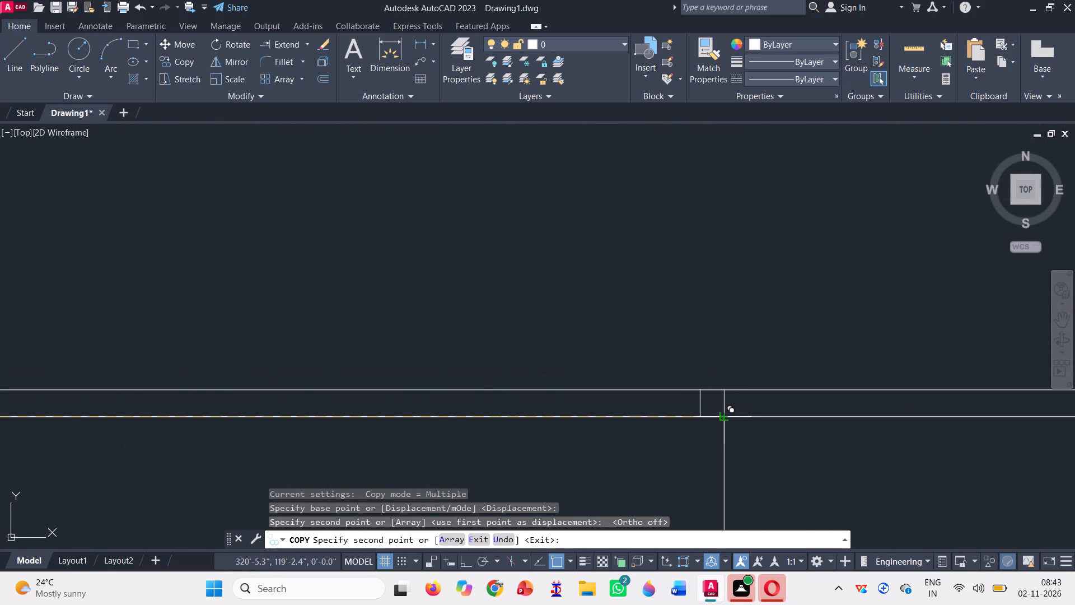
click(724, 415)
scroll(289, 338, down, 1)
key(space)
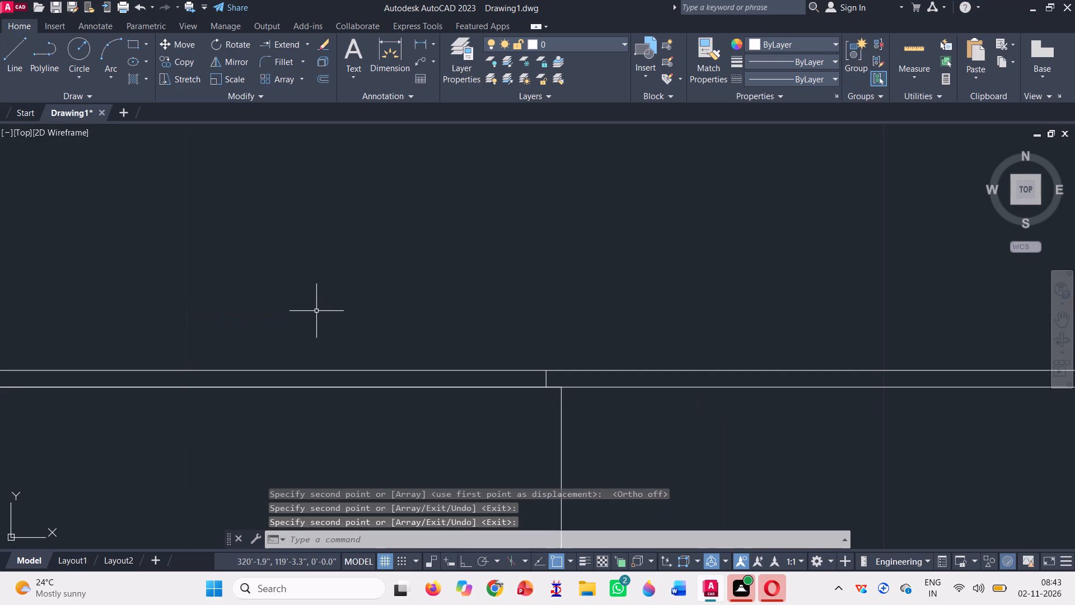
Mirror the right block's copied end line about a vertical axis through its upper right corner, keeping the source line.
click(305, 44)
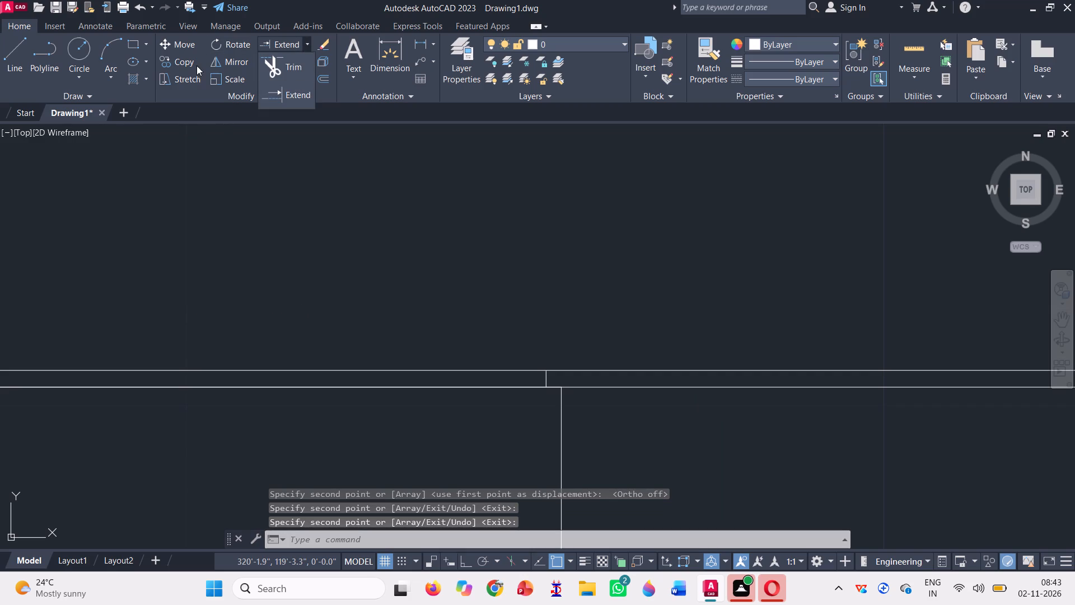
click(216, 57)
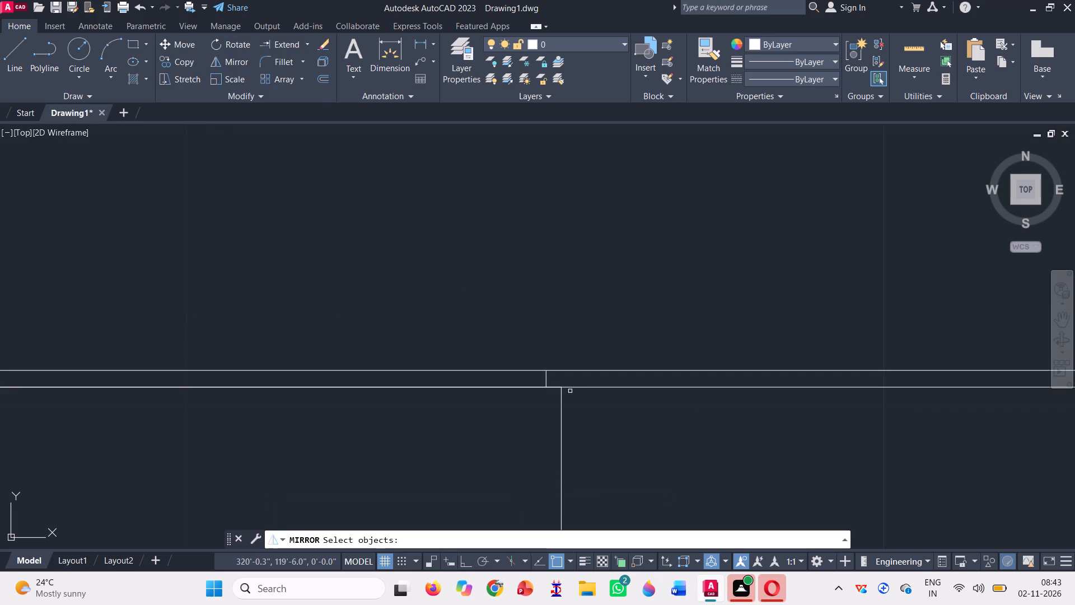
scroll(556, 385, up, 3)
click(532, 367)
click(491, 361)
key(space)
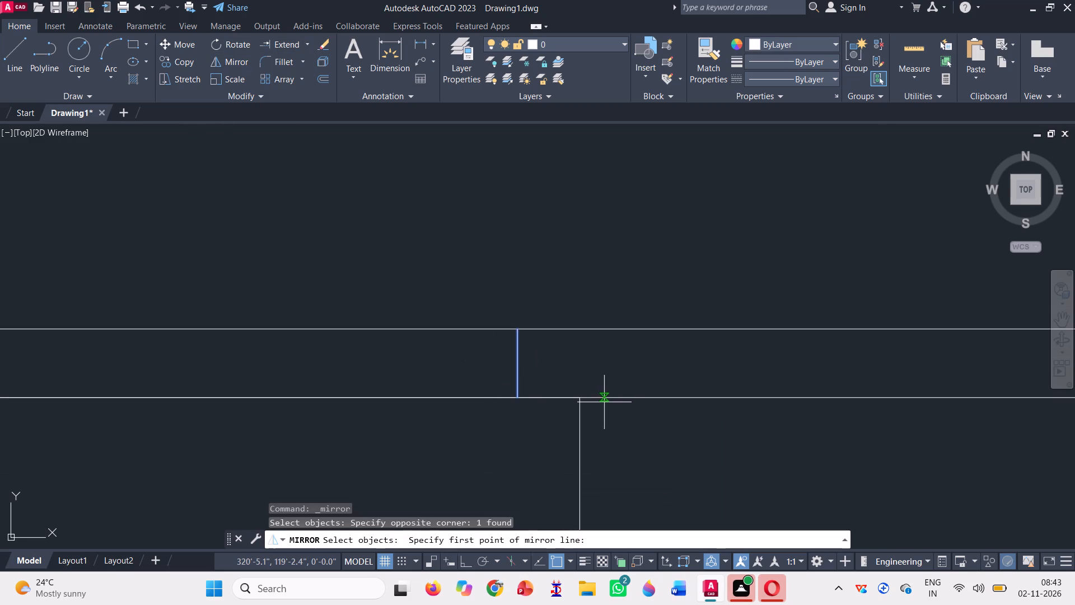
click(581, 397)
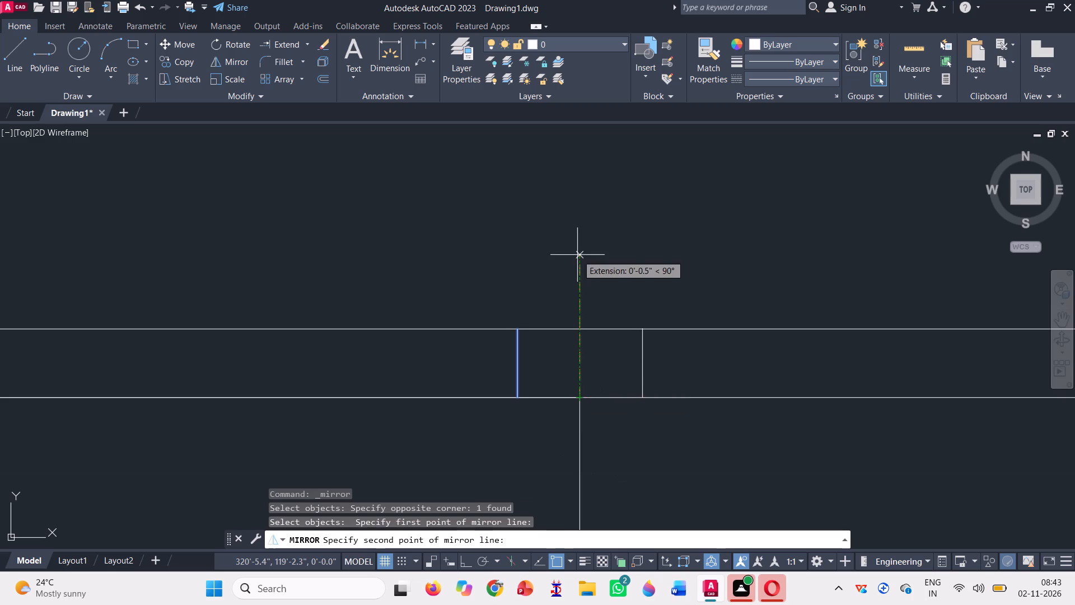
click(577, 255)
key(space)
Delete the source end line just inside the right block's upper right corner.
click(520, 356)
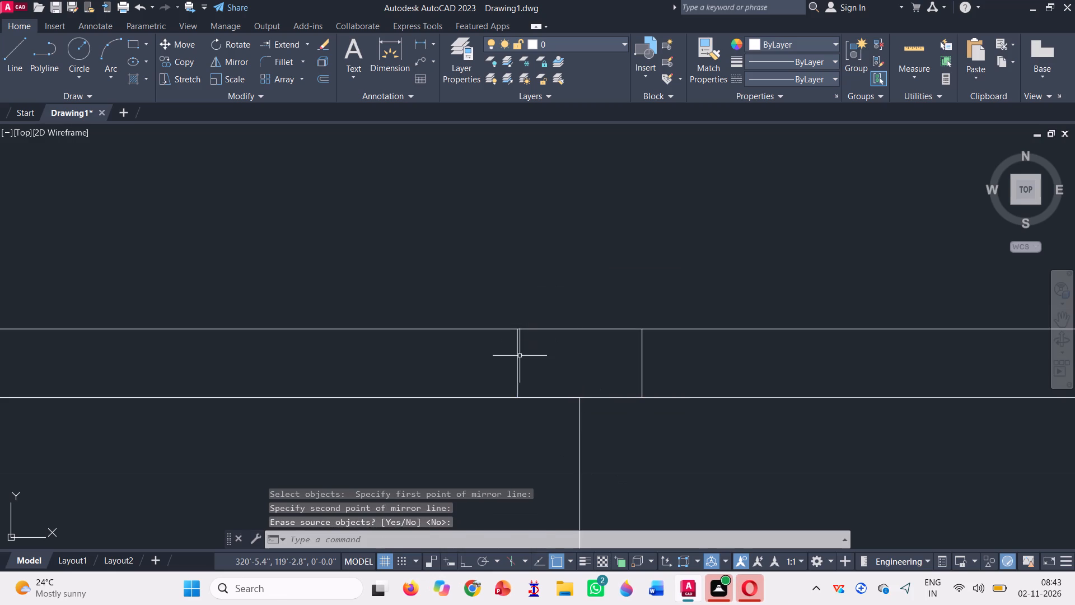
click(512, 353)
scroll(497, 290, down, 4)
key(Delete)
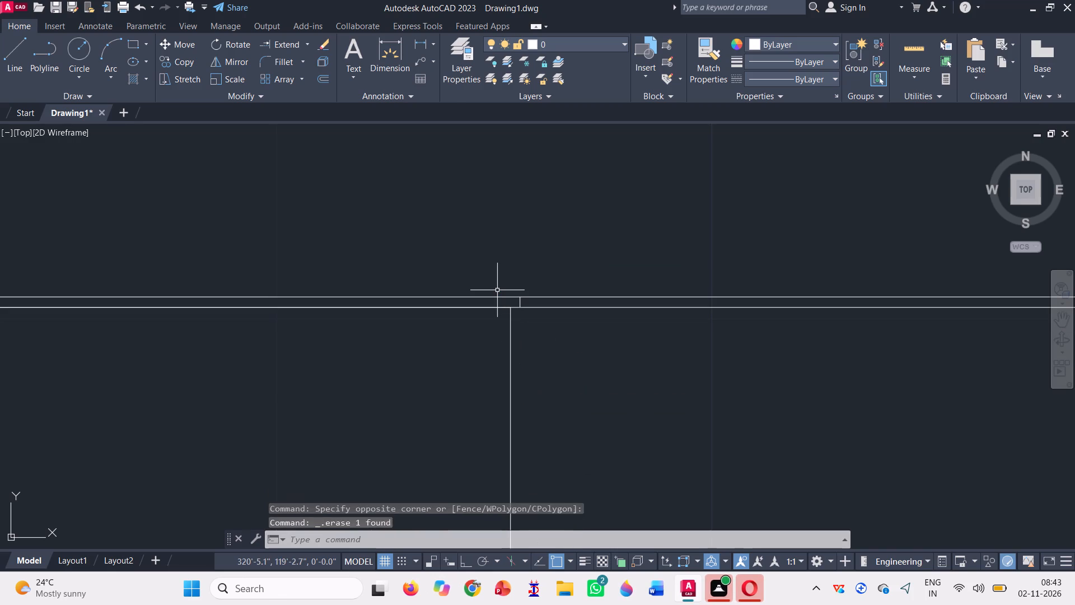
Trim the right block's top strip lines that run past the end line outside its upper right corner.
scroll(496, 290, down, 3)
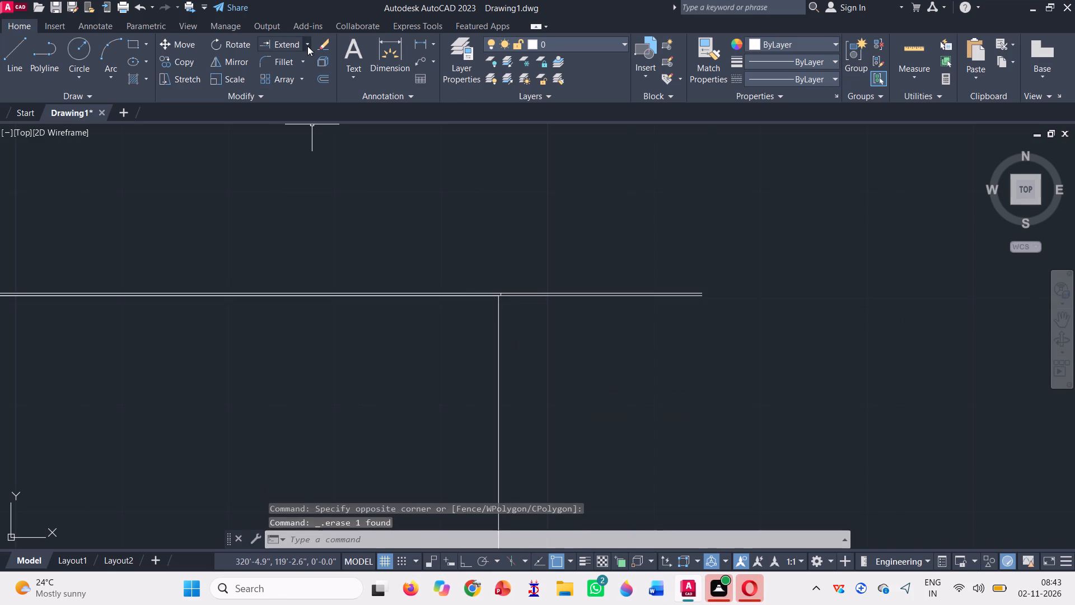
click(307, 41)
click(293, 76)
click(637, 298)
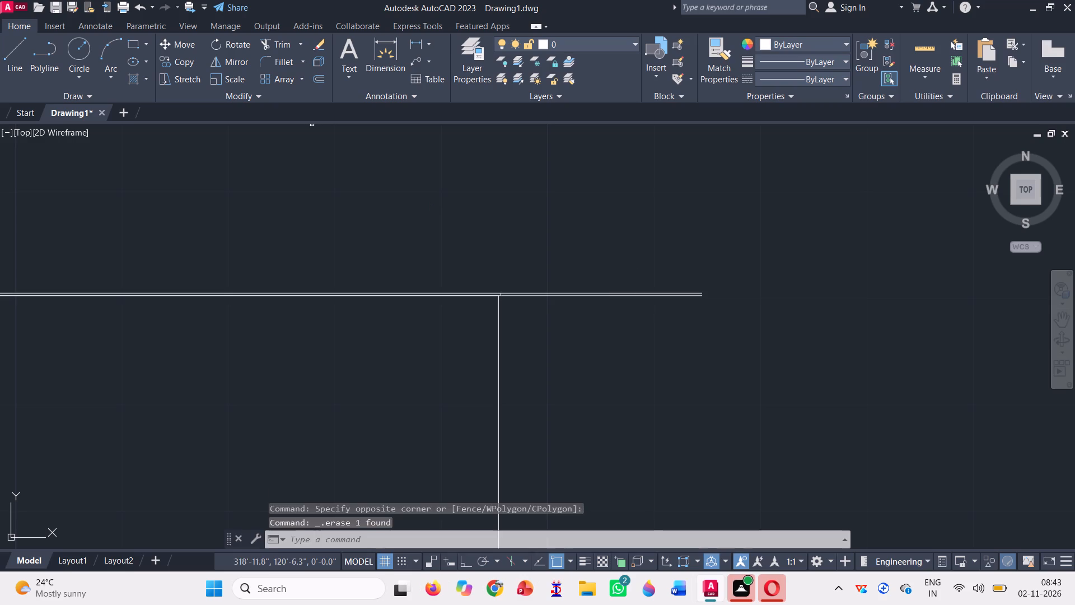
click(606, 247)
Trim the middle block's top strip lines that run past the end line outside its upper left corner.
scroll(673, 347, down, 5)
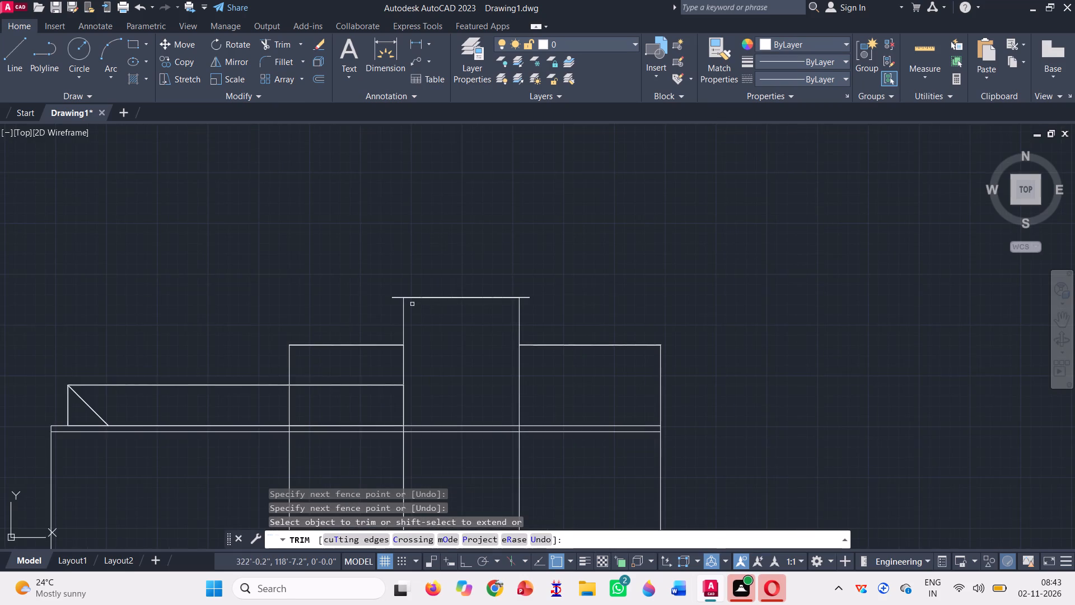
scroll(412, 304, up, 3)
scroll(326, 306, up, 4)
scroll(339, 295, down, 3)
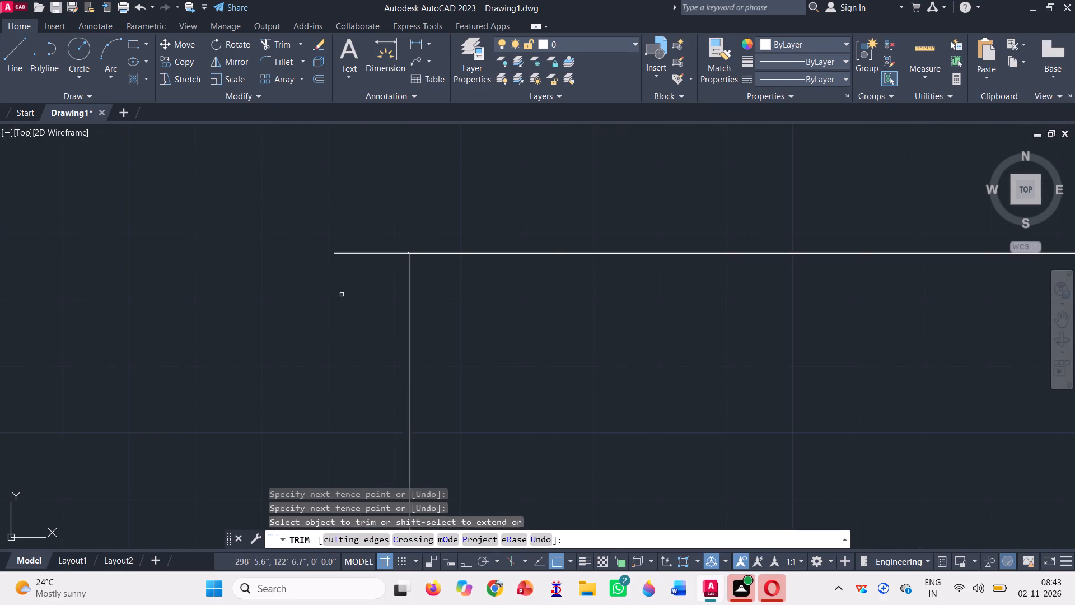
click(342, 295)
click(348, 226)
key(Escape)
Mirror the middle block's left strip end line to its right side about the vertical axis through the top edge's midpoint, keeping the source.
scroll(431, 252, up, 3)
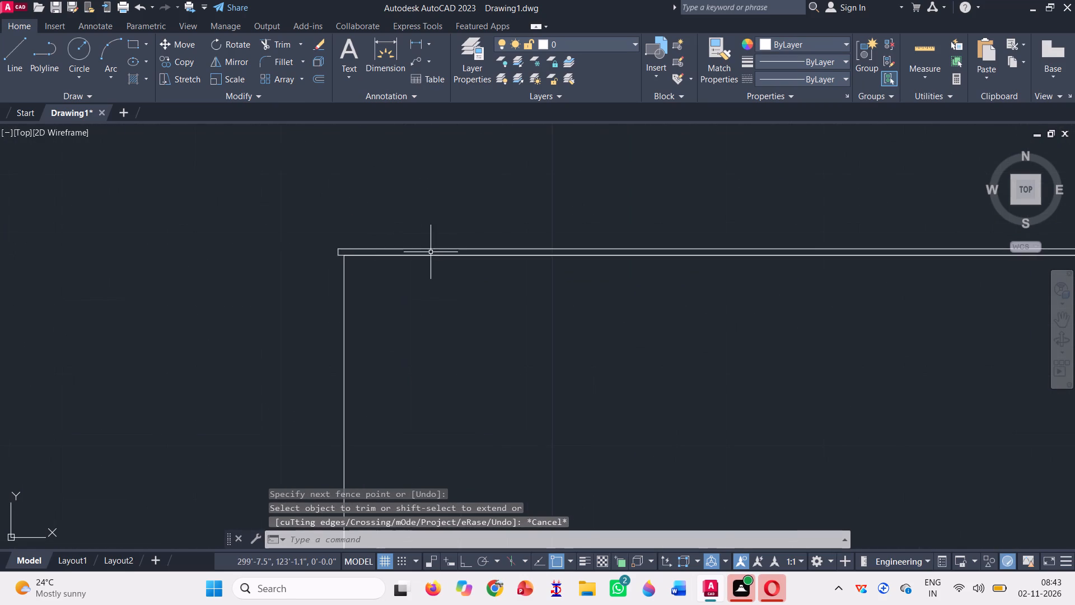
scroll(352, 254, up, 4)
click(262, 254)
scroll(202, 230, down, 2)
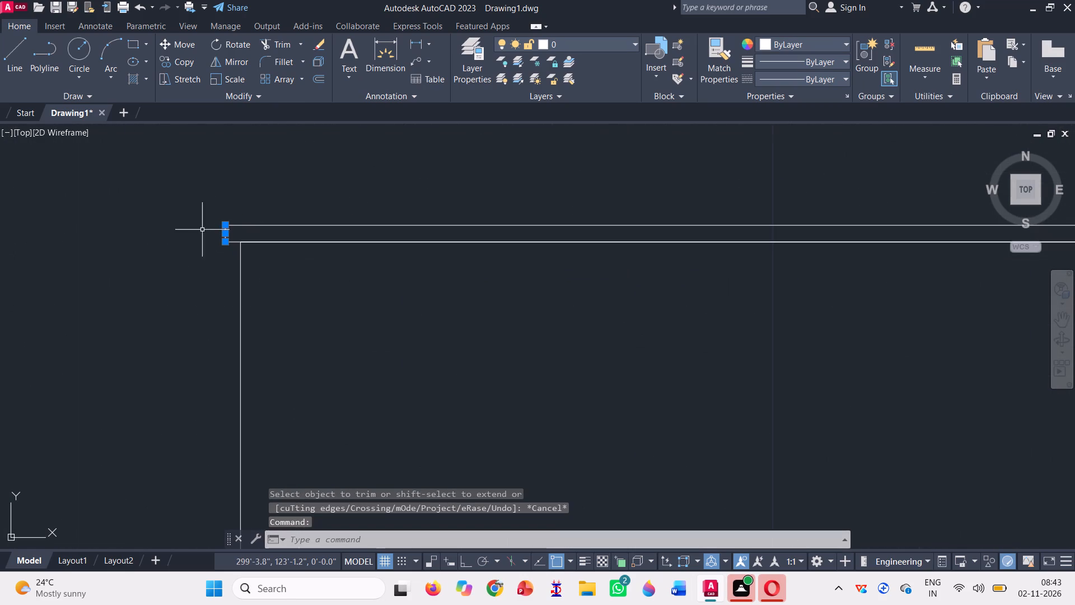
click(227, 68)
scroll(275, 242, down, 2)
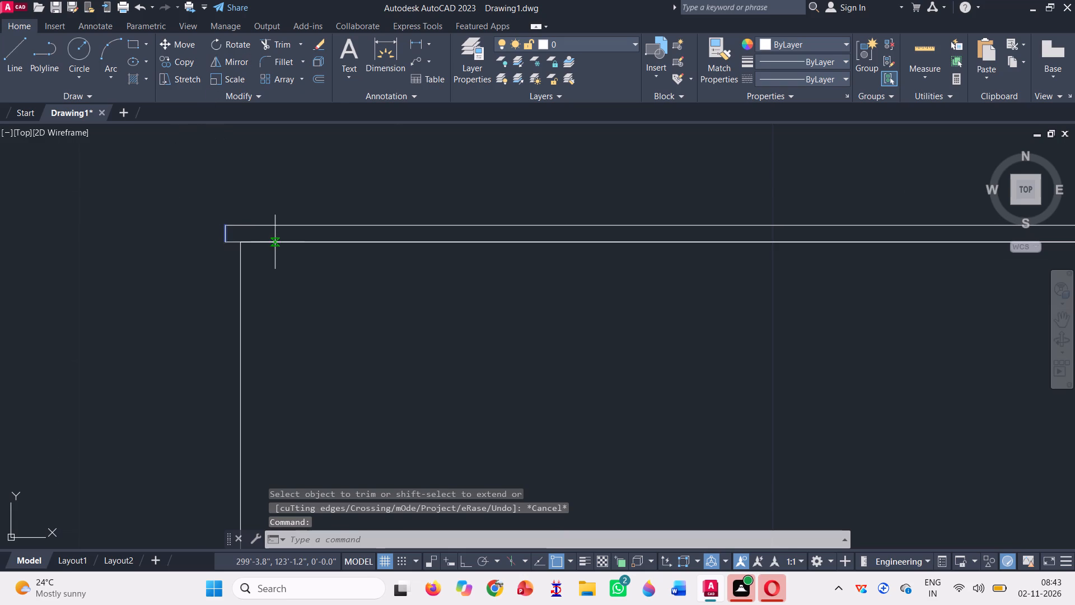
scroll(275, 242, down, 1)
scroll(187, 236, down, 1)
scroll(246, 243, down, 2)
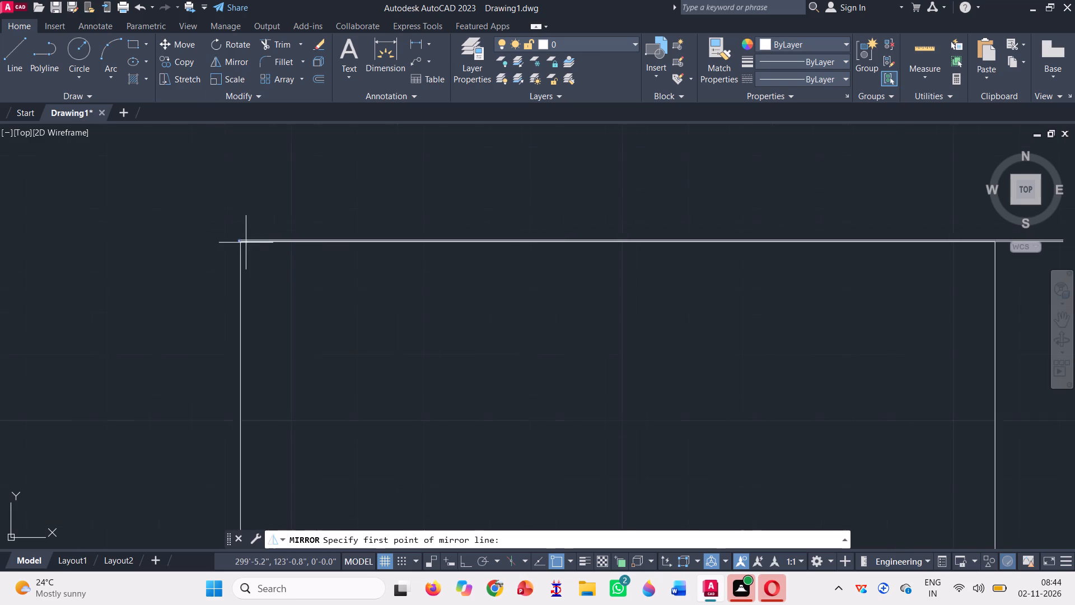
click(480, 245)
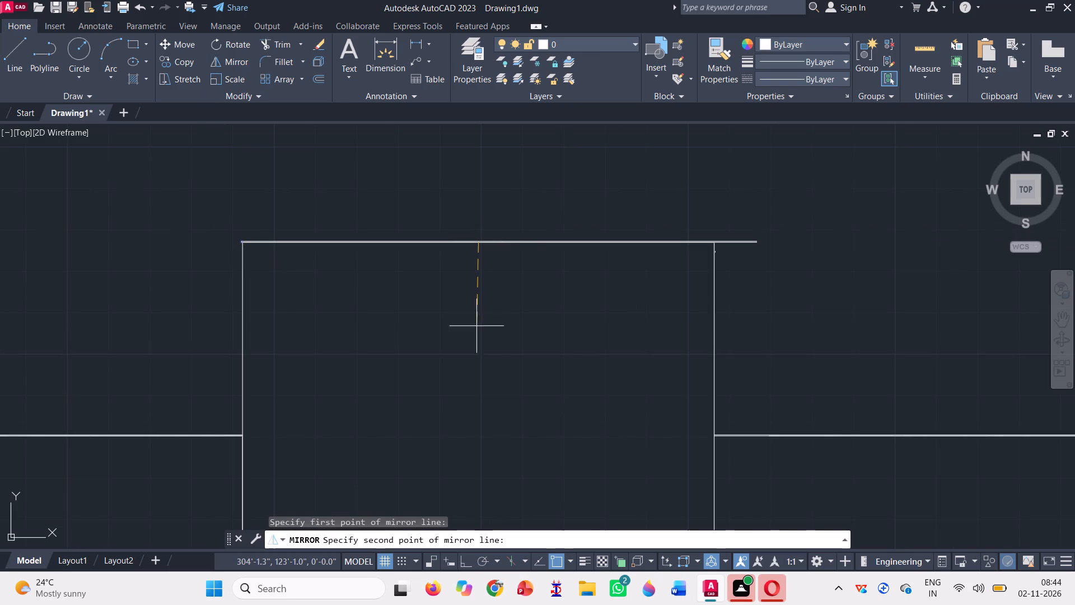
key(F8)
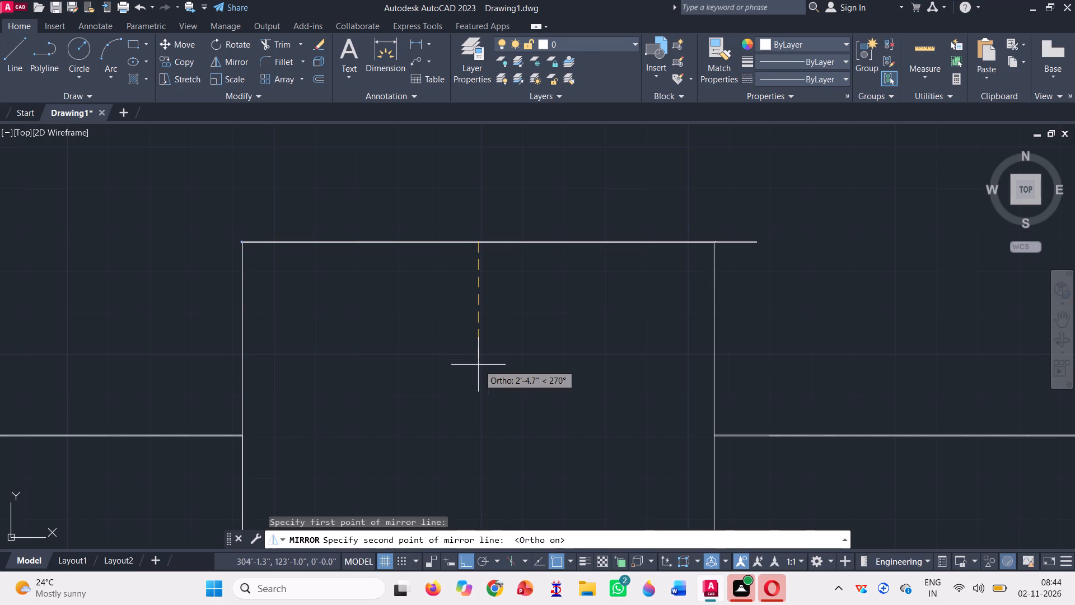
click(481, 375)
key(space)
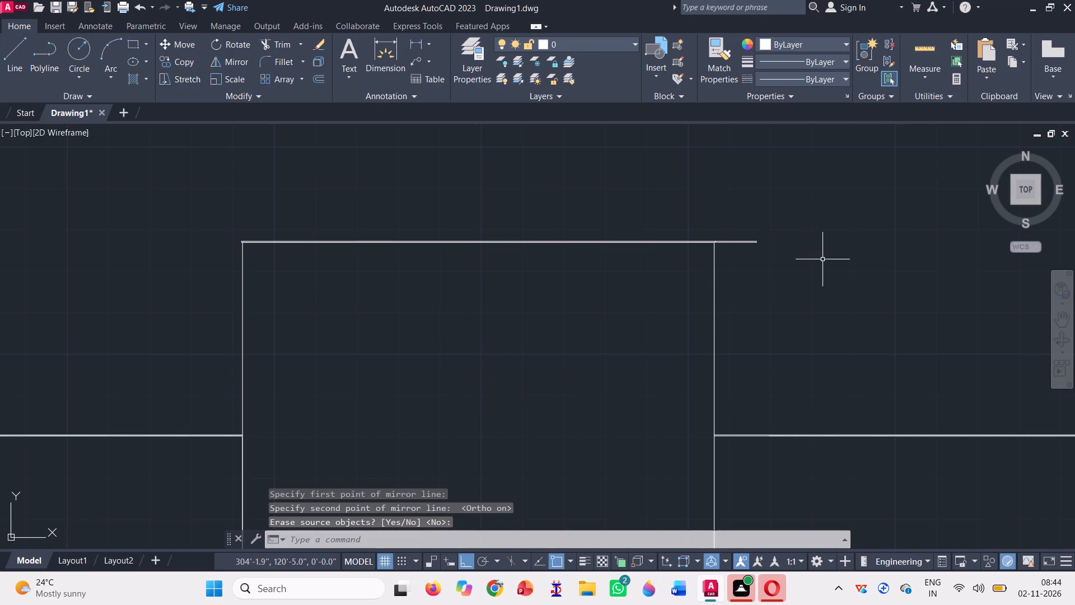
Trim the middle block's top strip lines that run past the end line outside its upper right corner.
scroll(783, 221, up, 3)
click(267, 37)
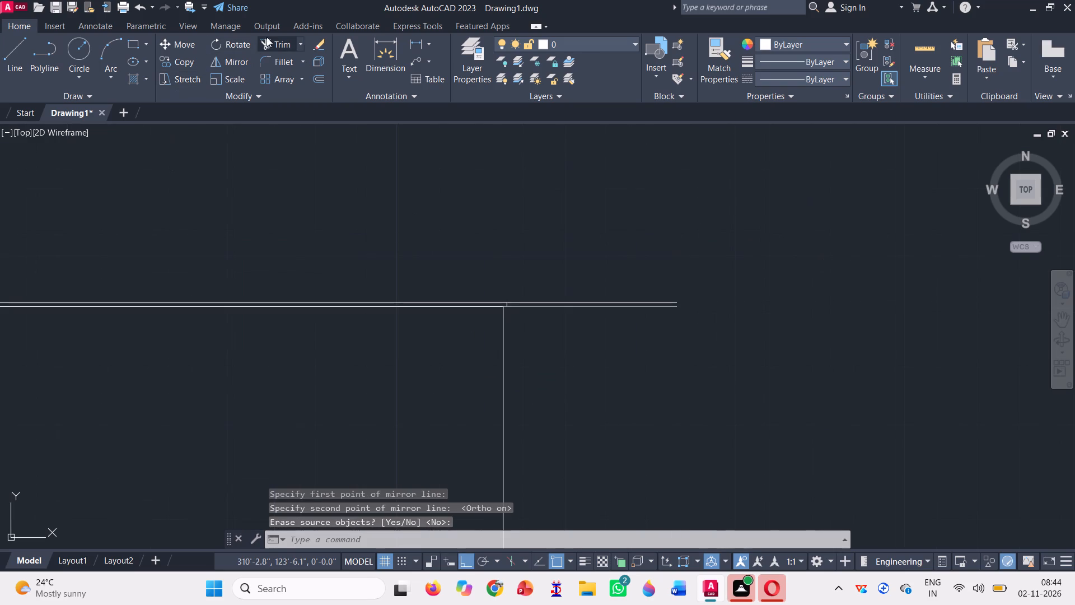
click(594, 265)
click(570, 358)
scroll(520, 265, down, 3)
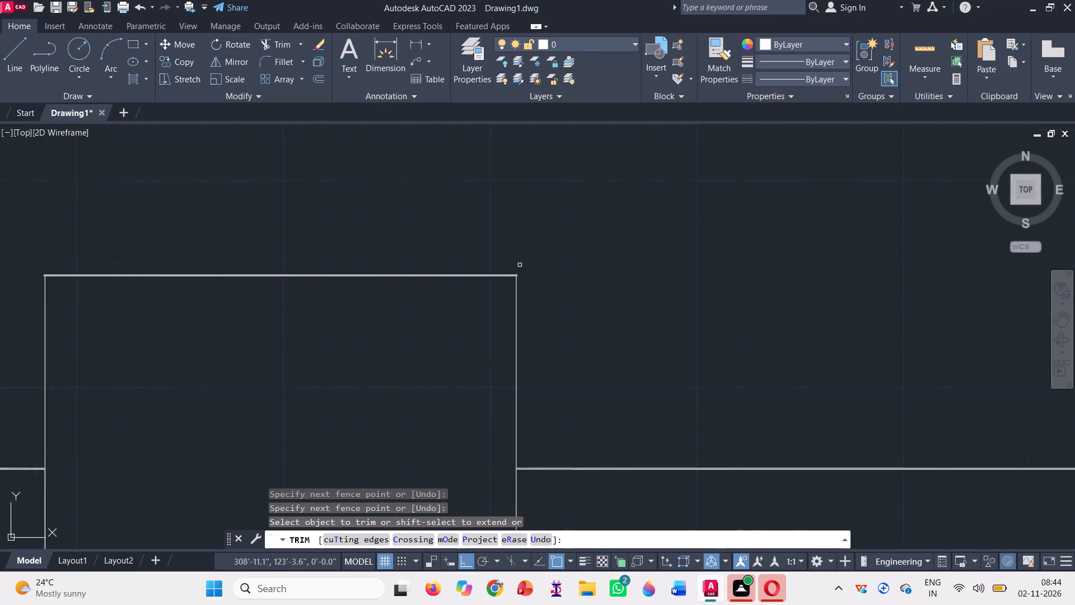
scroll(522, 269, down, 2)
key(Escape)
With Ortho off, draw a slanted line from the left end of the upper slab's underside down to the lower slab's top line.
scroll(543, 259, down, 2)
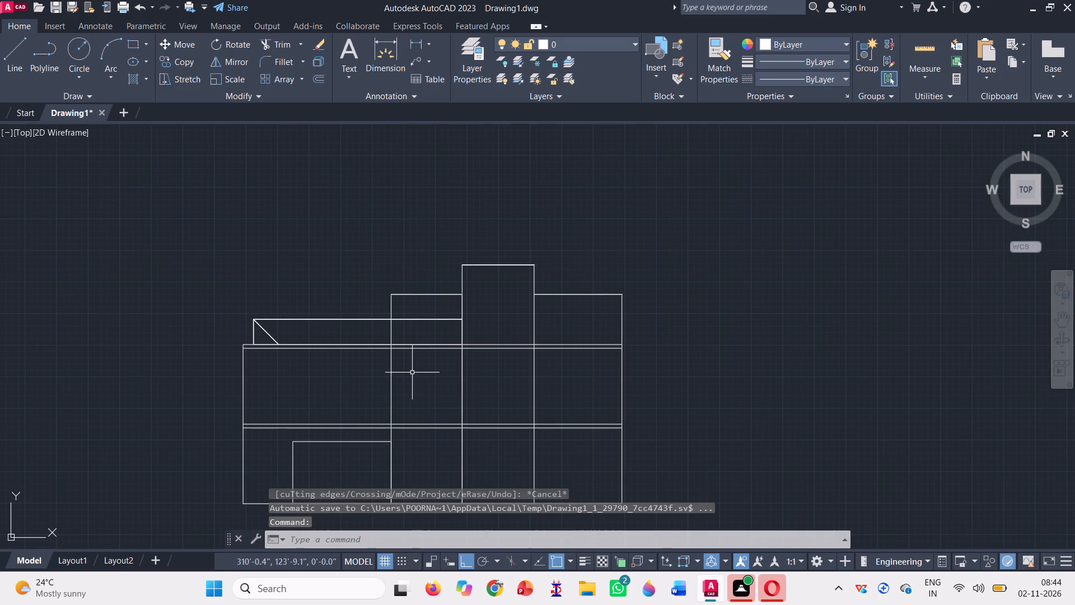
scroll(469, 274, down, 2)
scroll(464, 337, up, 1)
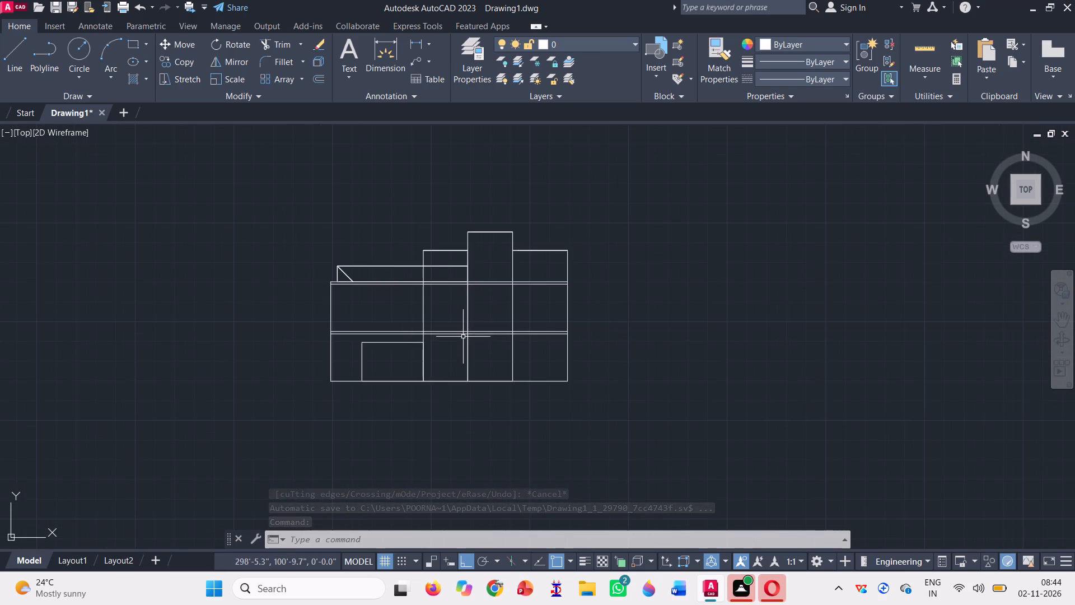
click(16, 51)
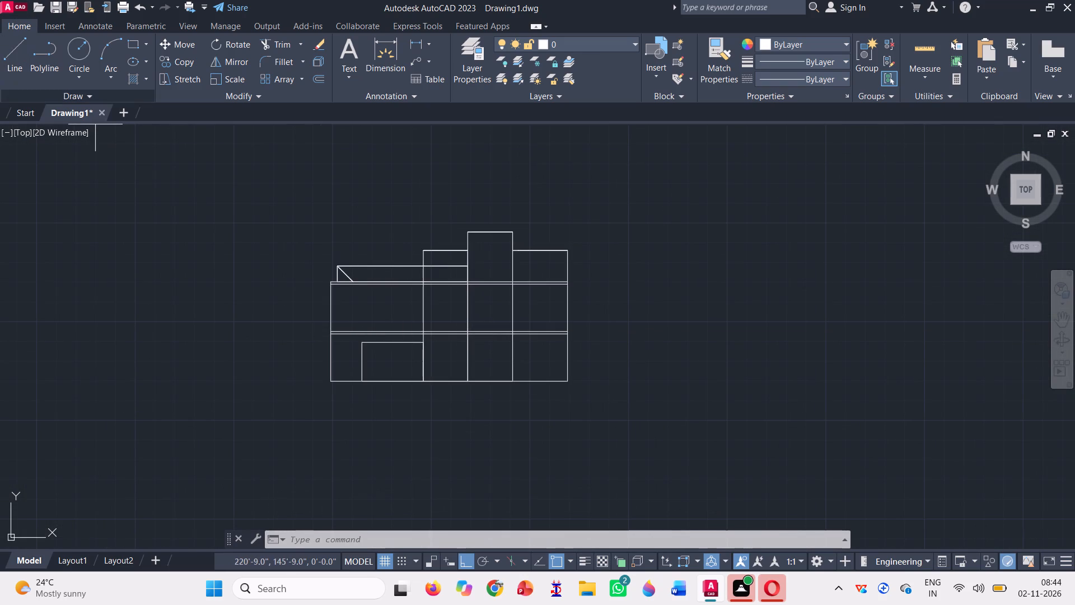
scroll(322, 305, up, 1)
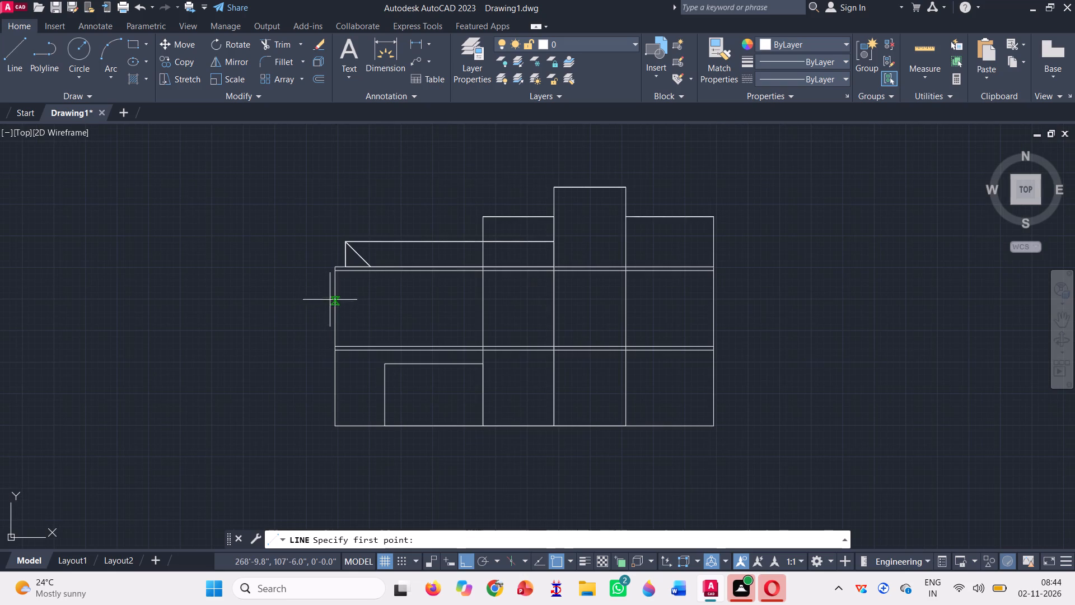
scroll(334, 284, up, 3)
click(334, 226)
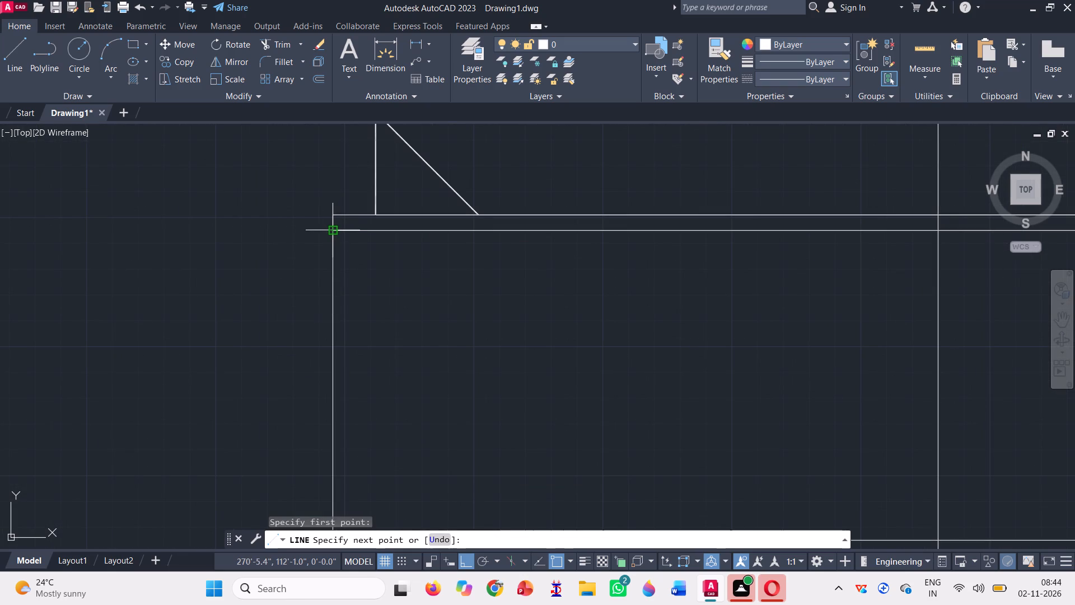
scroll(297, 239, down, 2)
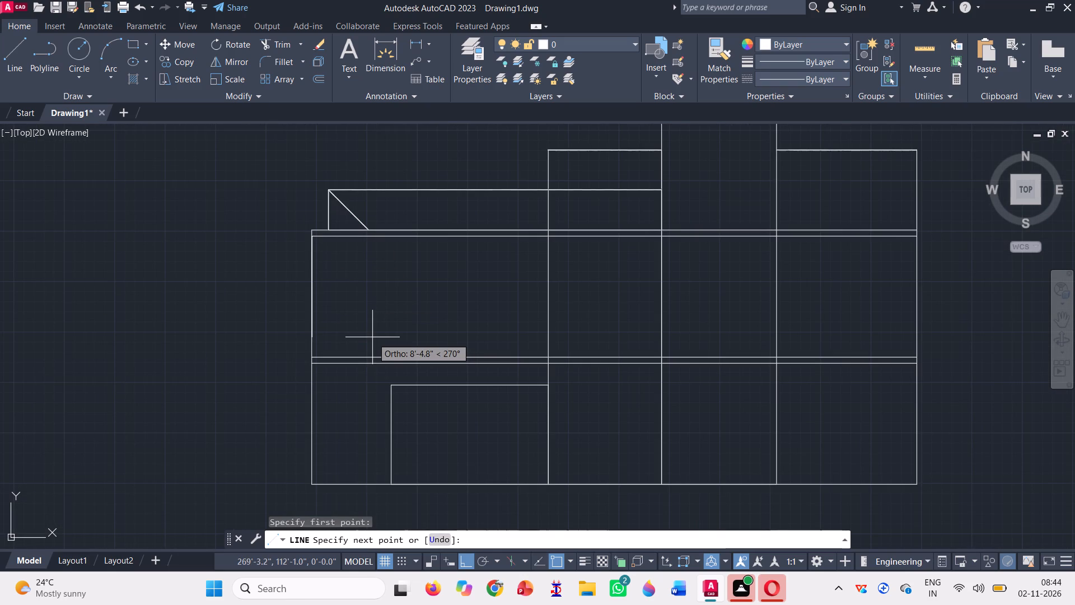
key(F8)
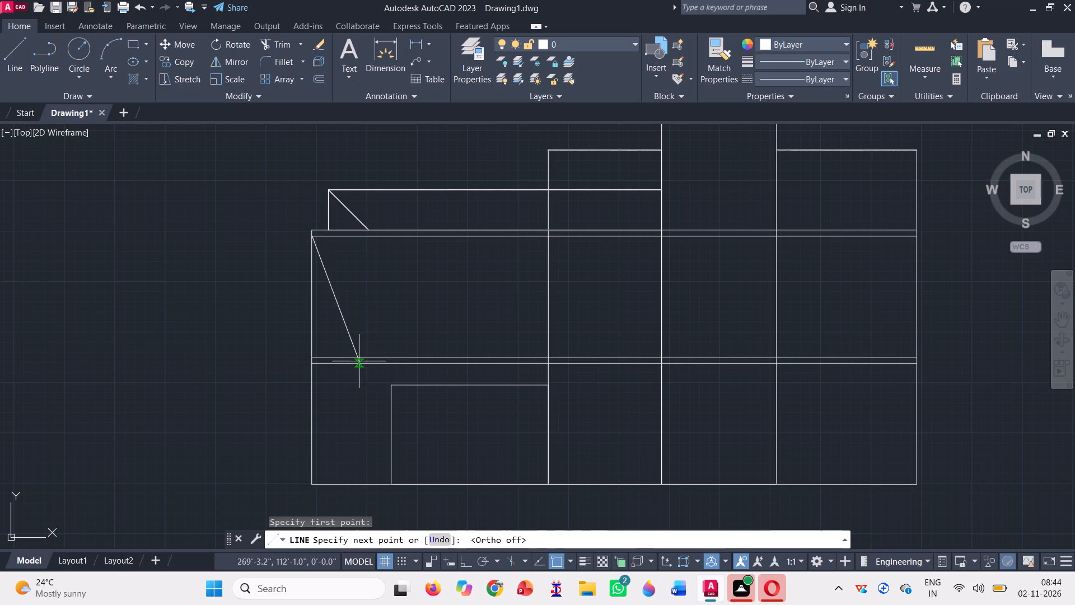
click(355, 357)
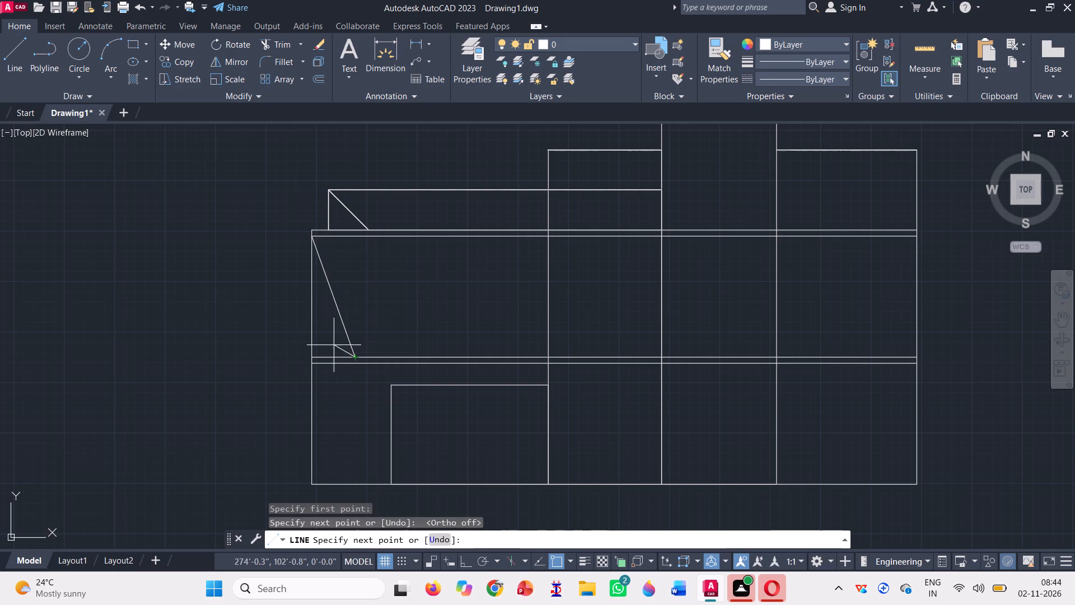
key(space)
Copy the slanted line, upper slab underside, lower slab top line, left and tall block outlines and base line to the elevation's right.
scroll(338, 320, up, 2)
click(336, 308)
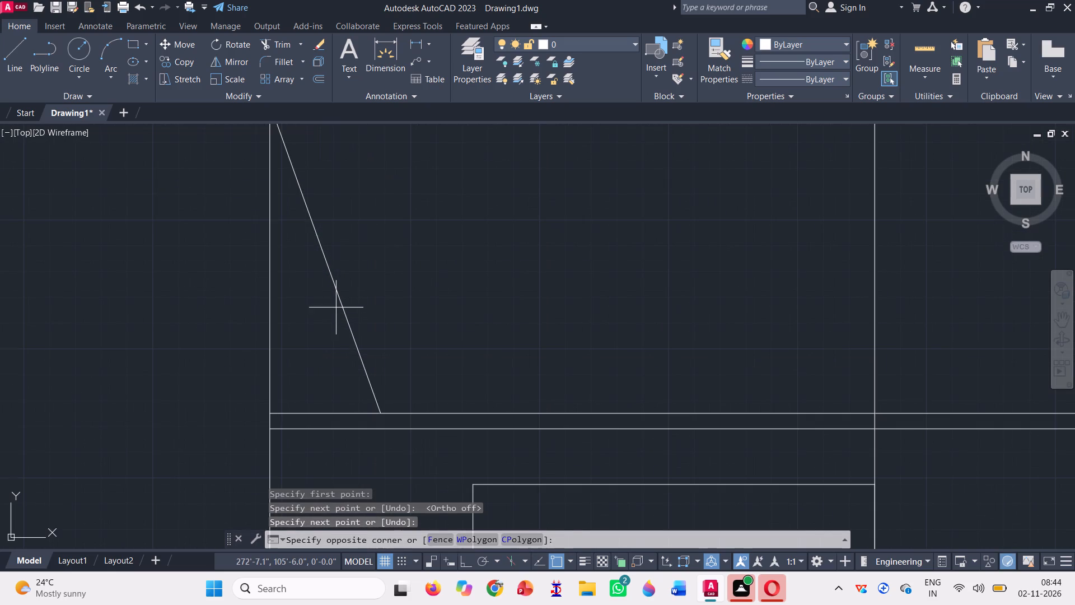
click(316, 199)
scroll(308, 303, down, 3)
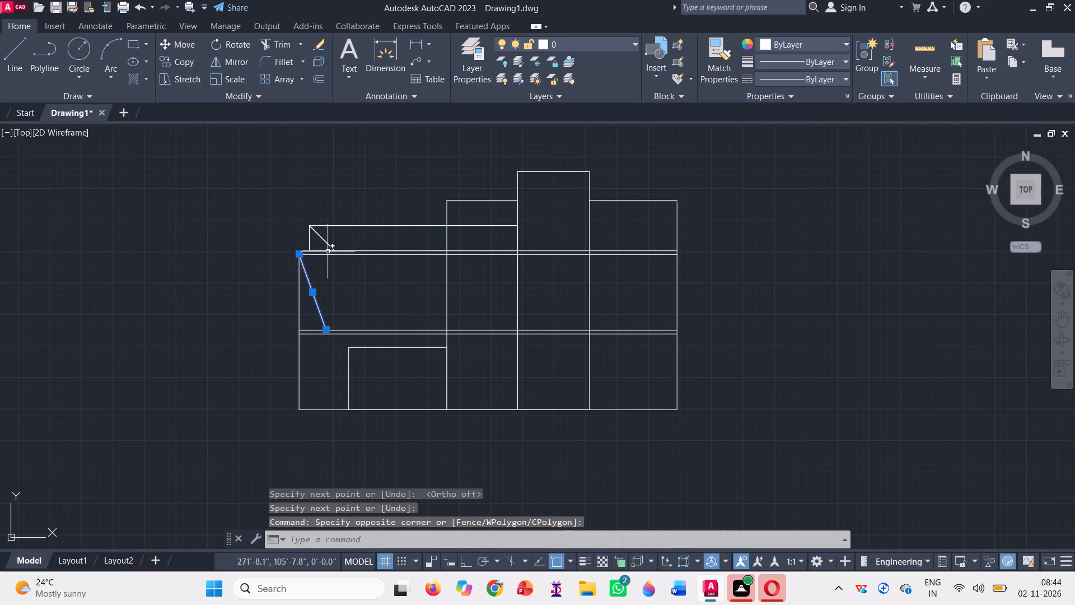
scroll(329, 250, up, 3)
click(330, 271)
click(320, 263)
scroll(222, 296, down, 4)
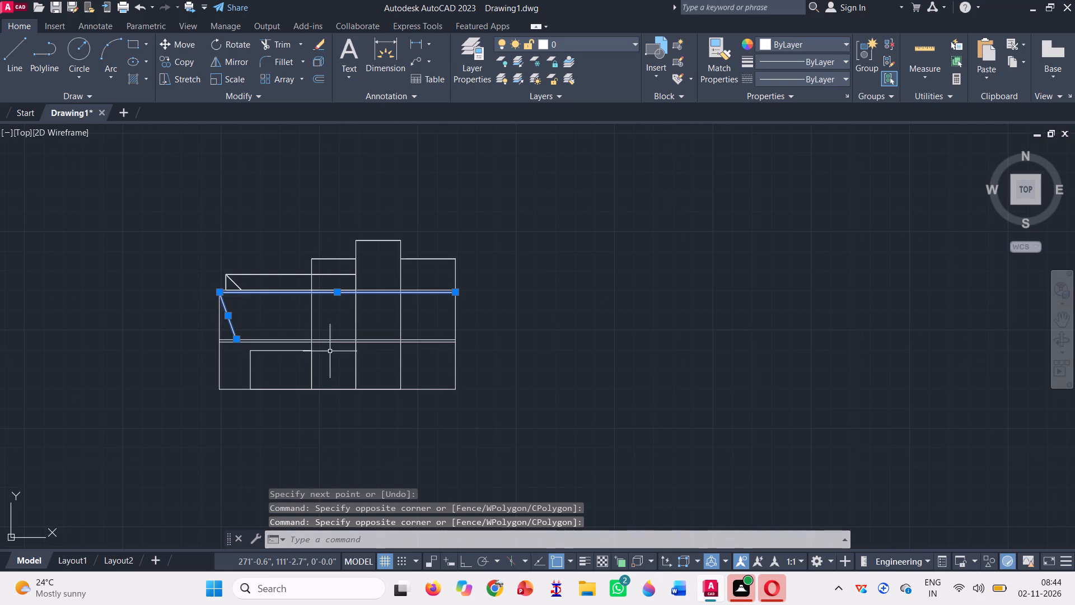
scroll(274, 346, up, 4)
click(250, 314)
click(198, 253)
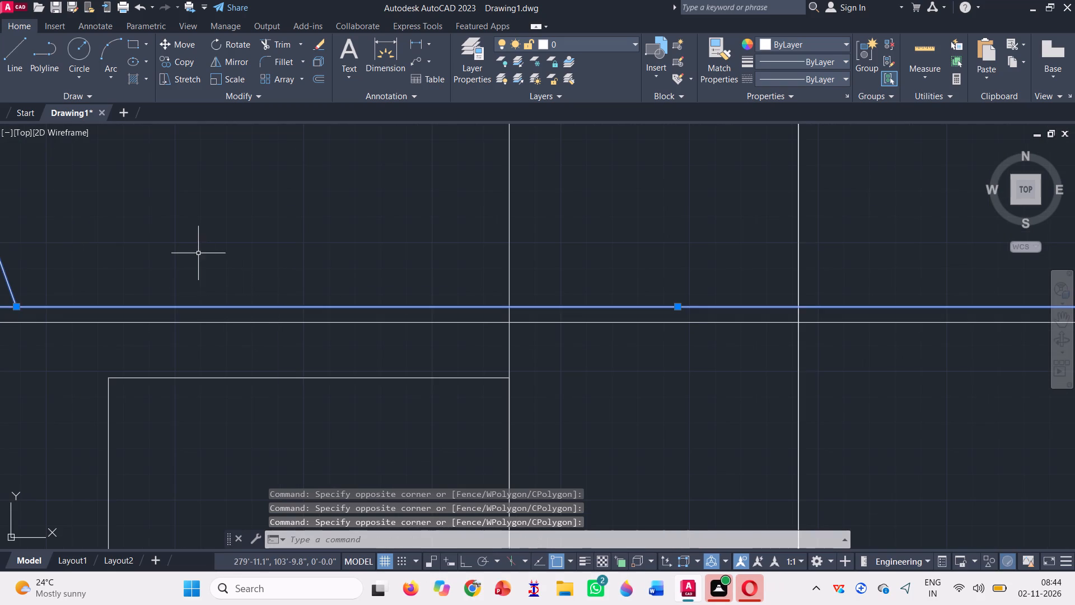
scroll(277, 347, down, 4)
click(419, 320)
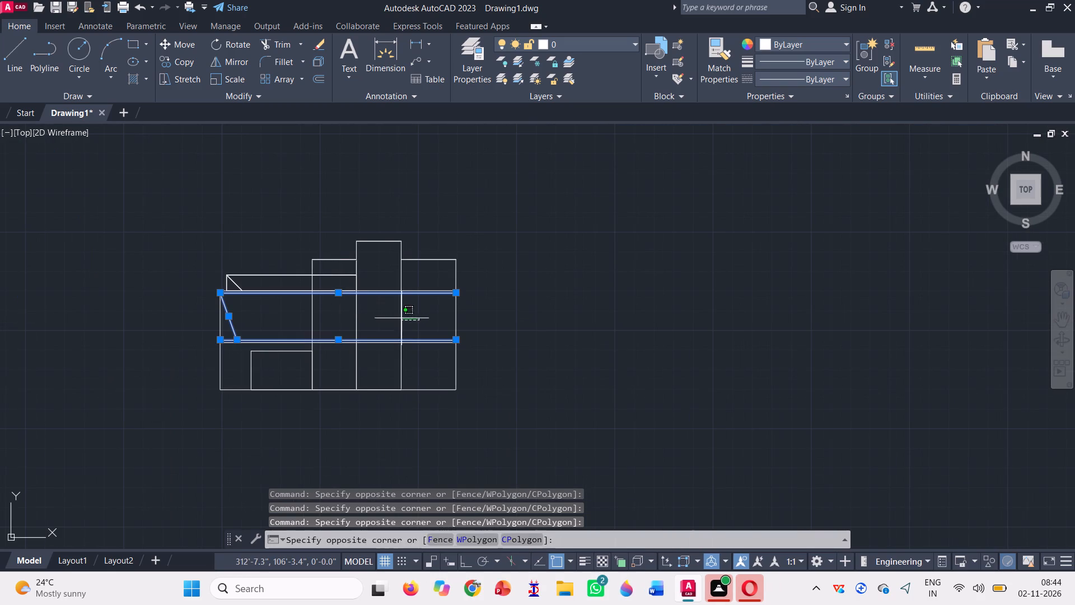
click(297, 314)
click(431, 391)
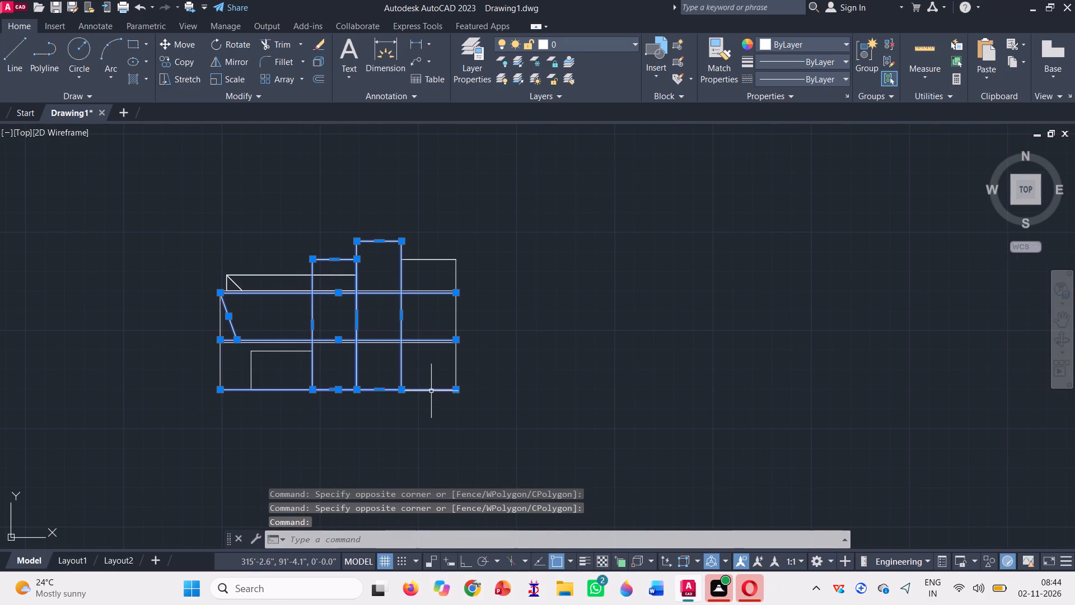
text(co)
key(space)
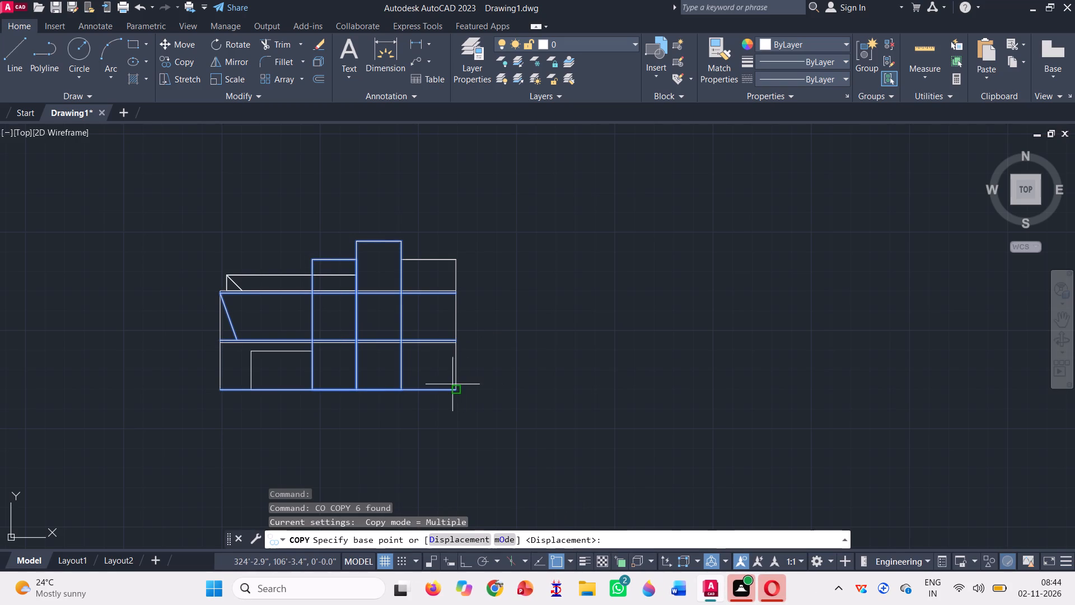
click(454, 391)
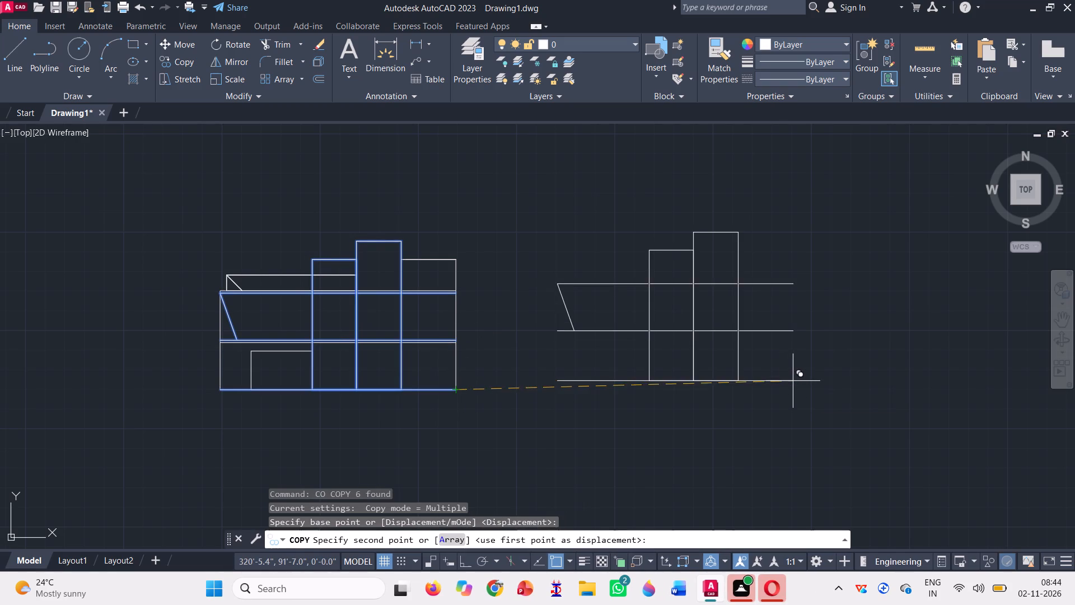
click(780, 396)
key(Escape)
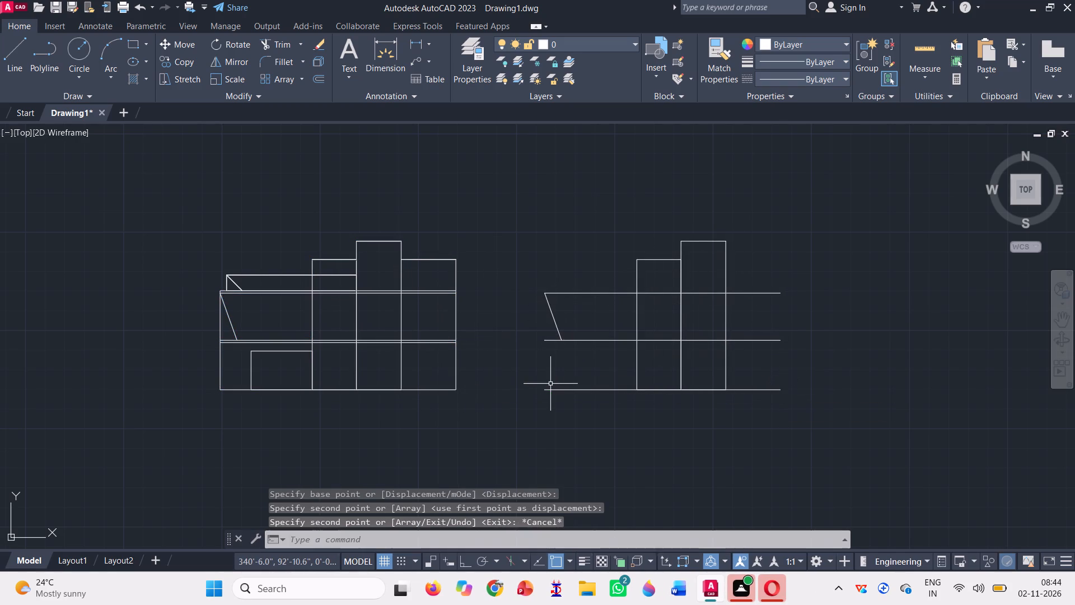
In the copy, draw a diagonal line from the tall block's left edge at the lower slab line down to the base line beyond the block.
scroll(845, 310, up, 1)
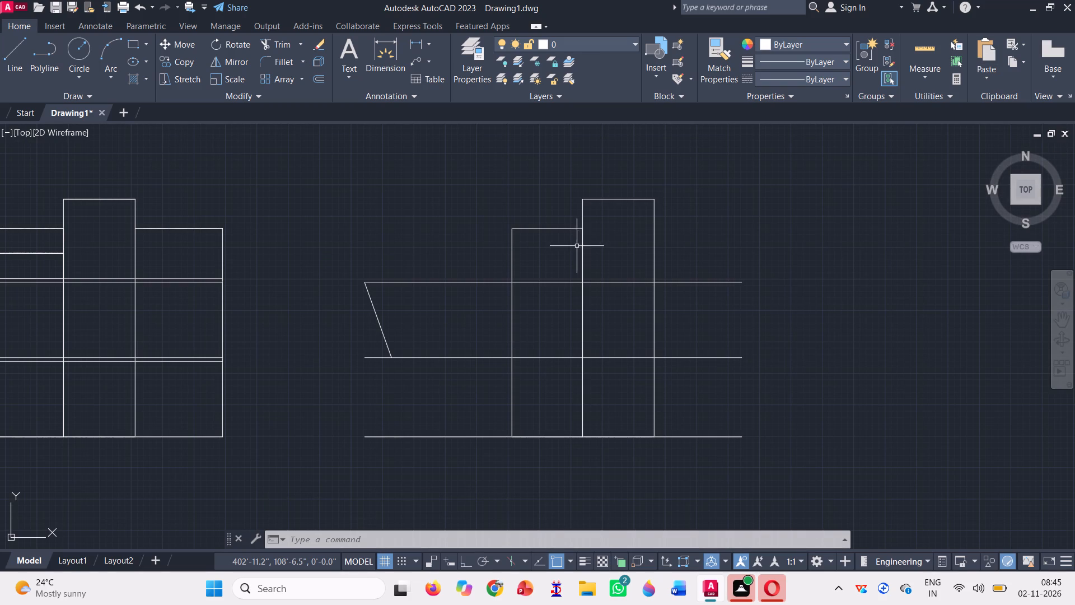
click(281, 45)
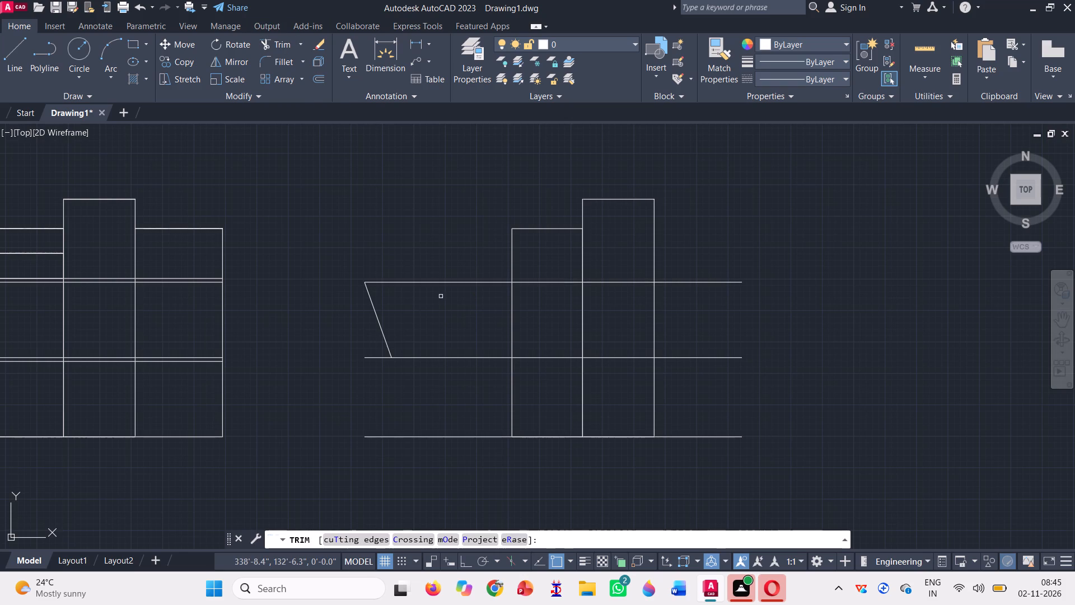
key(Escape)
key(l)
key(Return)
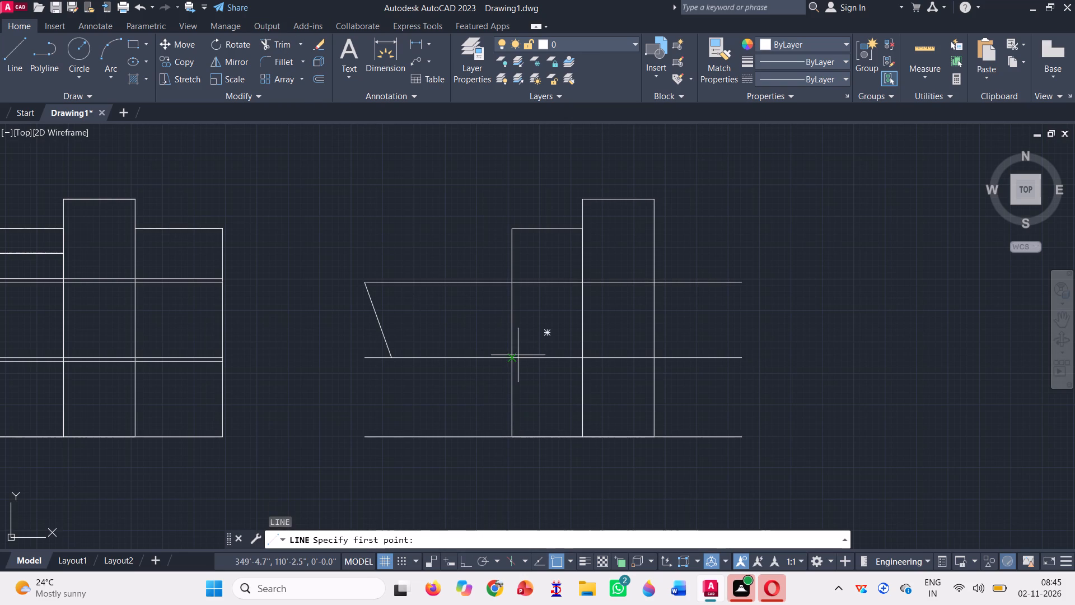
click(586, 362)
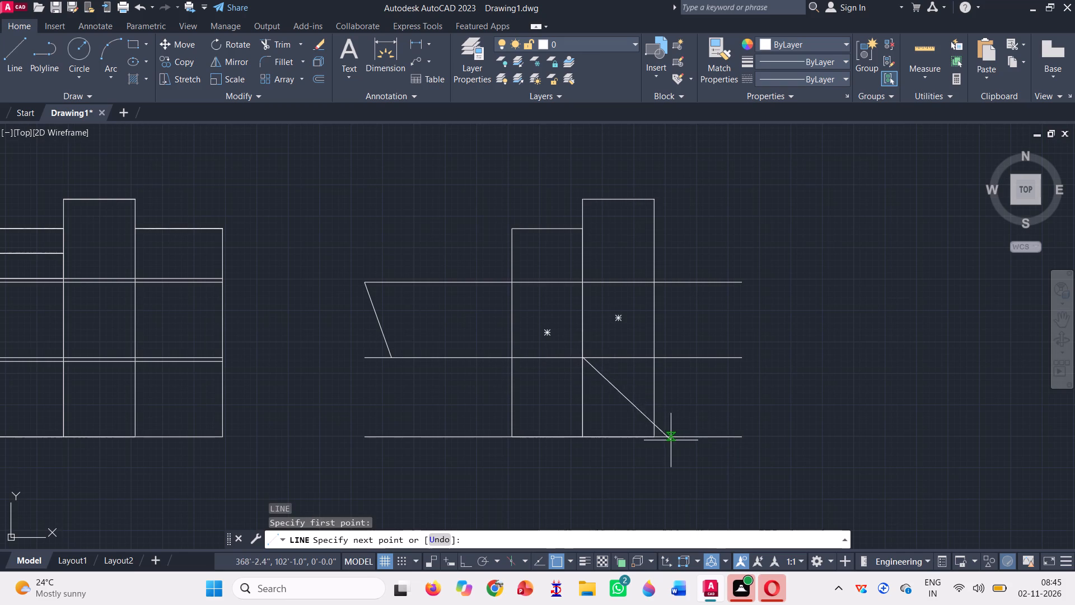
click(700, 437)
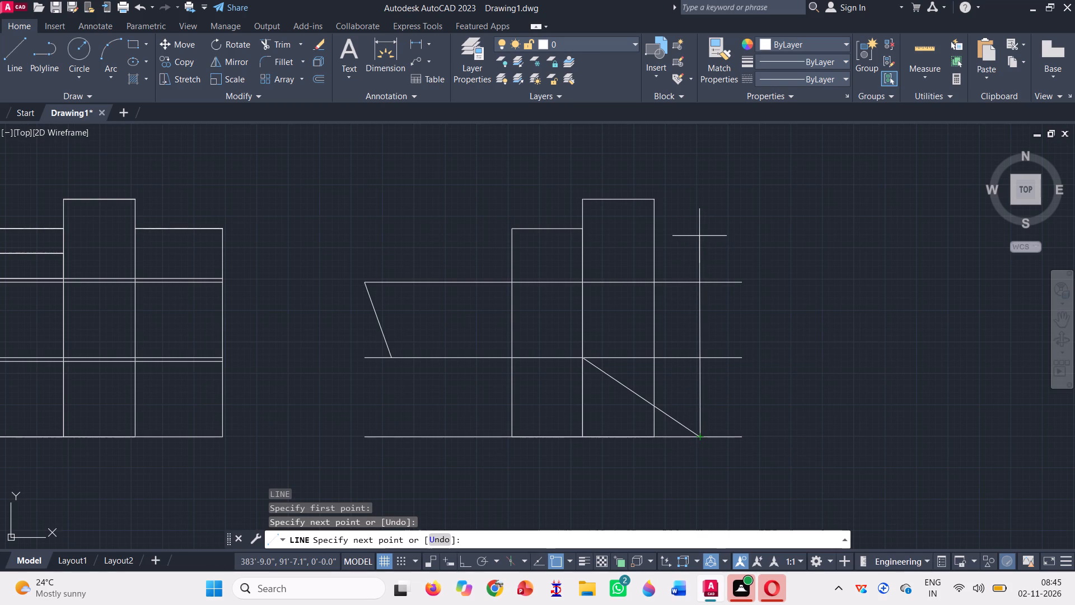
key(Escape)
In the original elevation, draw a rectangle from the tall block's lower right corner up to just above the upper slab, inside the right block.
scroll(788, 445, down, 1)
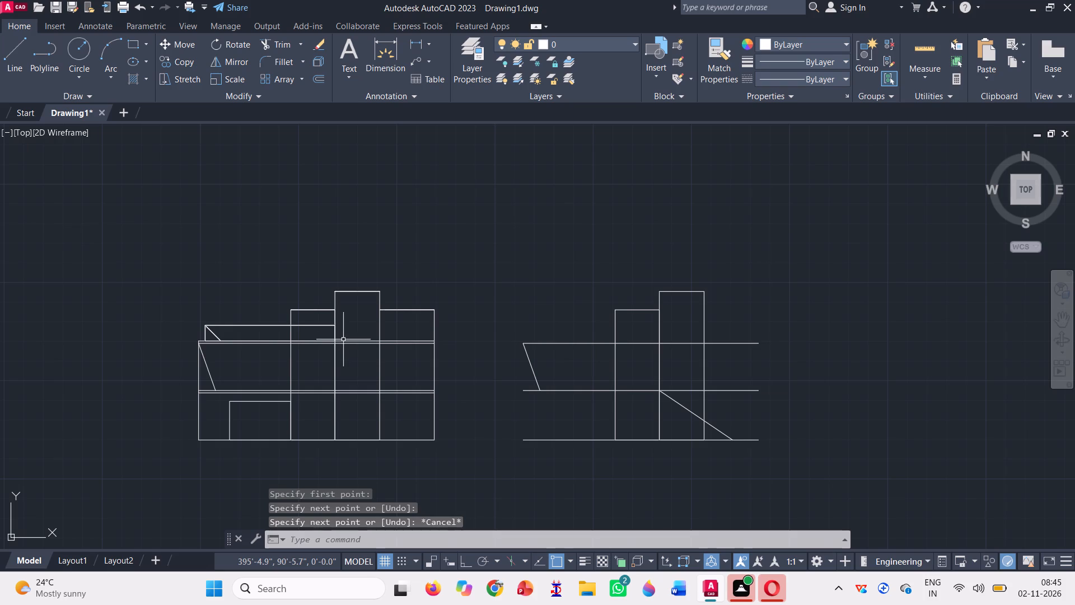
click(133, 40)
scroll(344, 338, up, 1)
scroll(350, 315, down, 1)
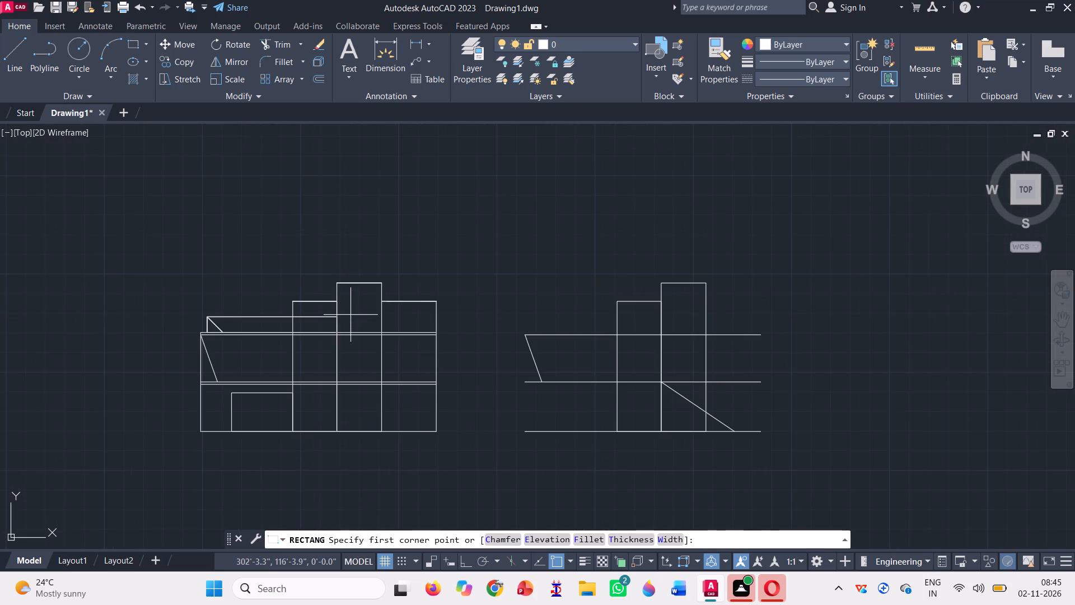
click(379, 432)
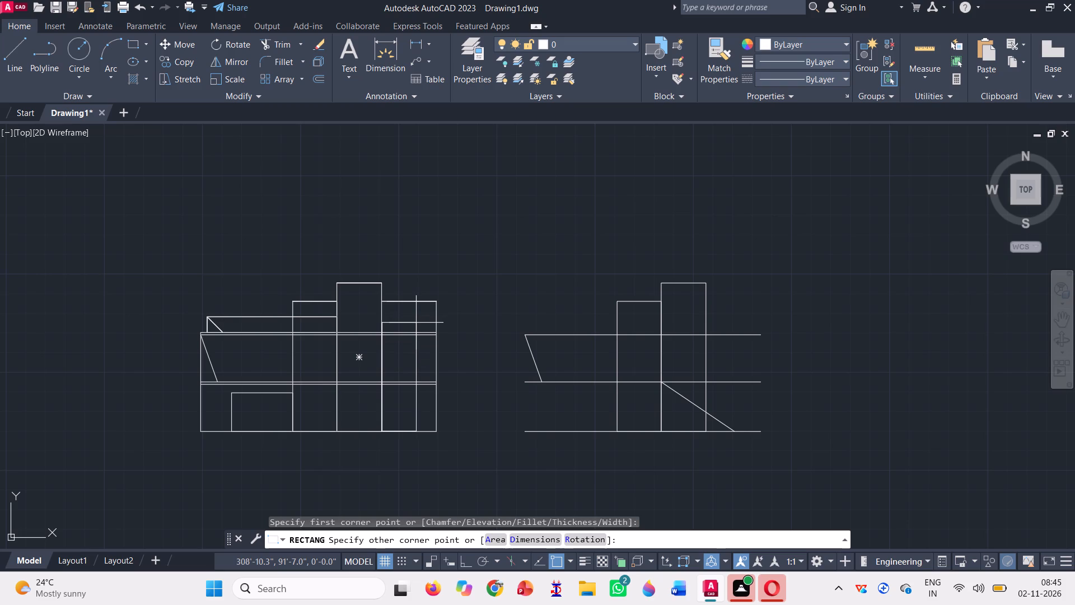
scroll(415, 328, up, 2)
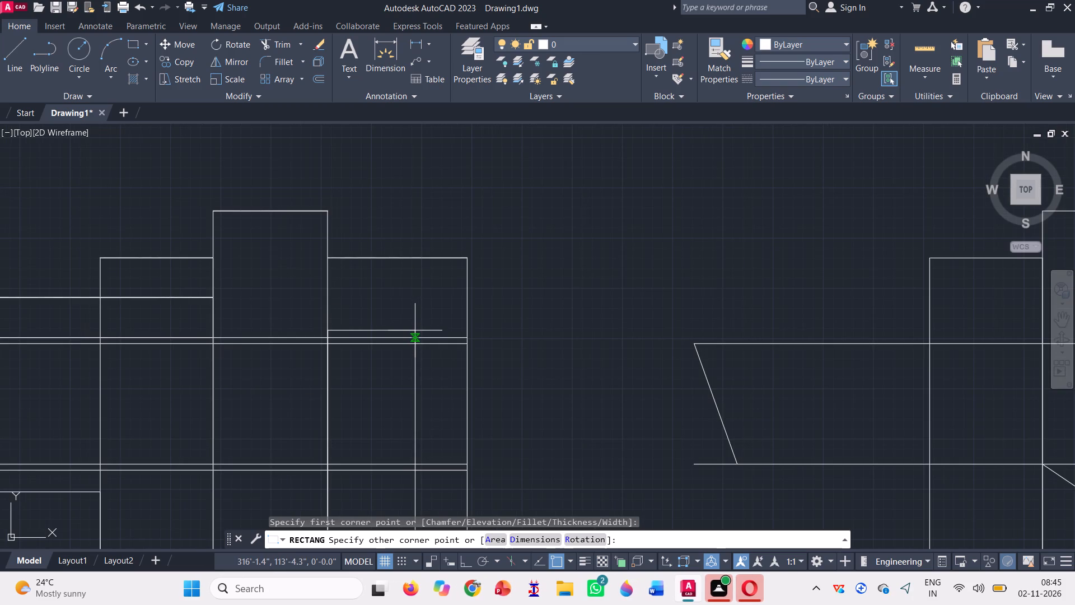
click(415, 331)
Copy the new rectangle onto the copied outline, using the base line's right end as the base and destination reference.
click(425, 393)
click(387, 377)
scroll(347, 309, down, 3)
text(ci)
key(BackSpace)
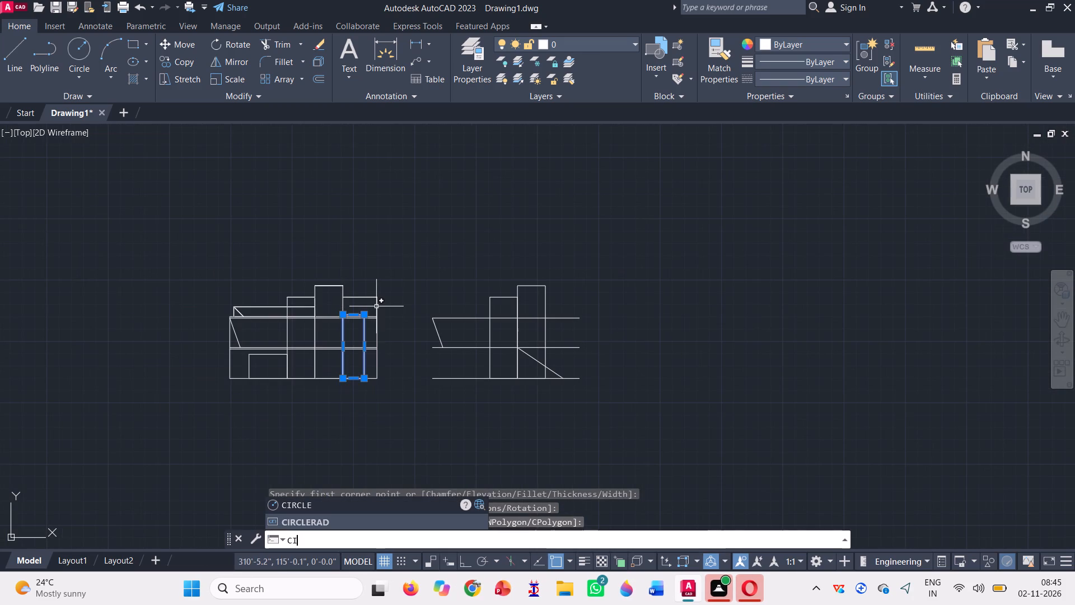
key(BackSpace)
text(o)
key(space)
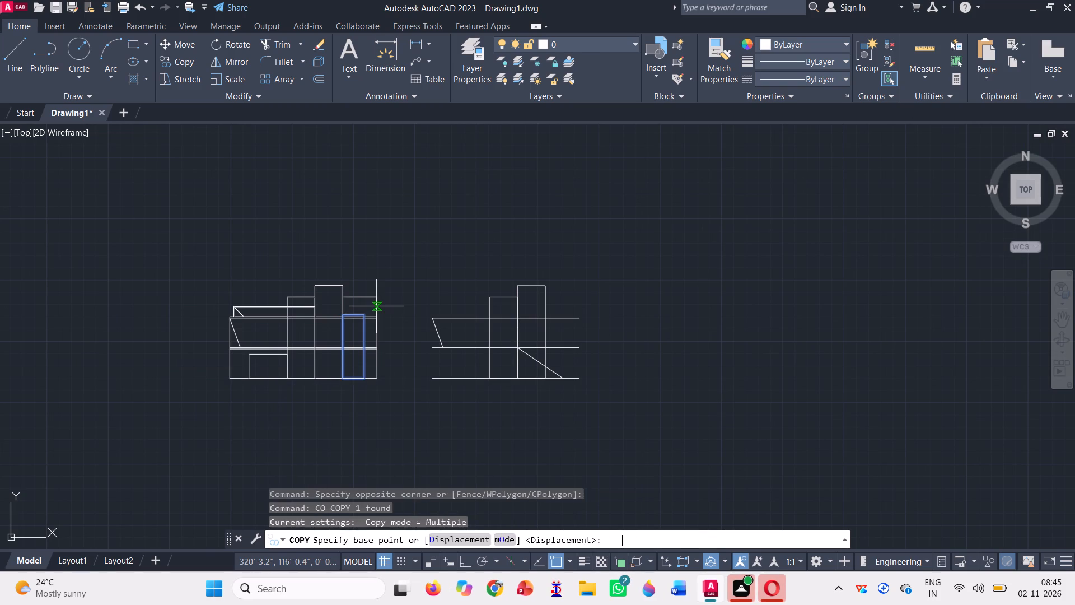
scroll(389, 388, up, 3)
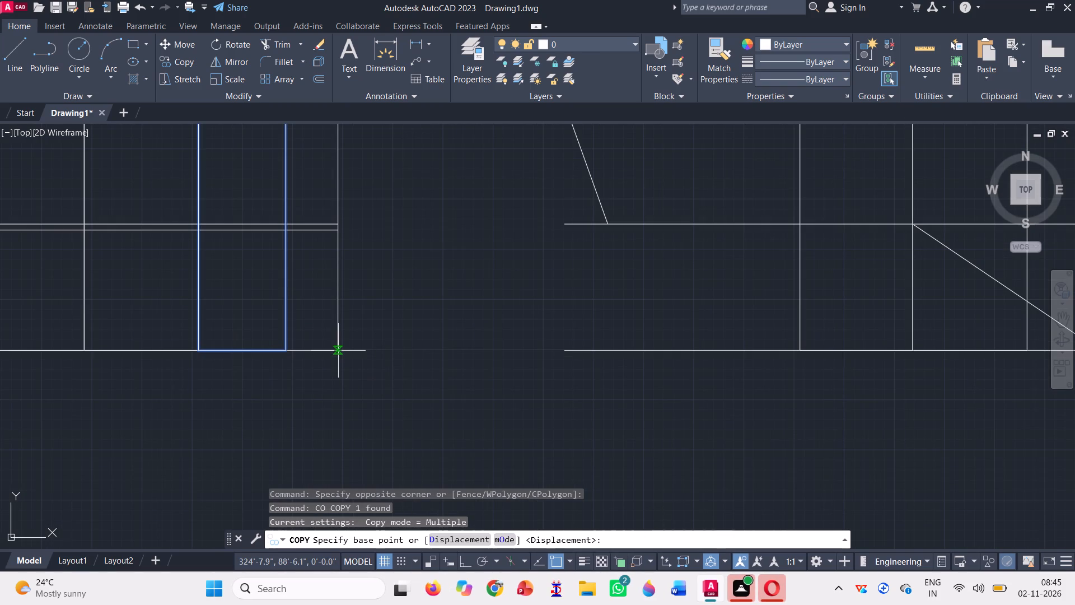
scroll(338, 349, up, 5)
click(331, 369)
scroll(253, 343, down, 5)
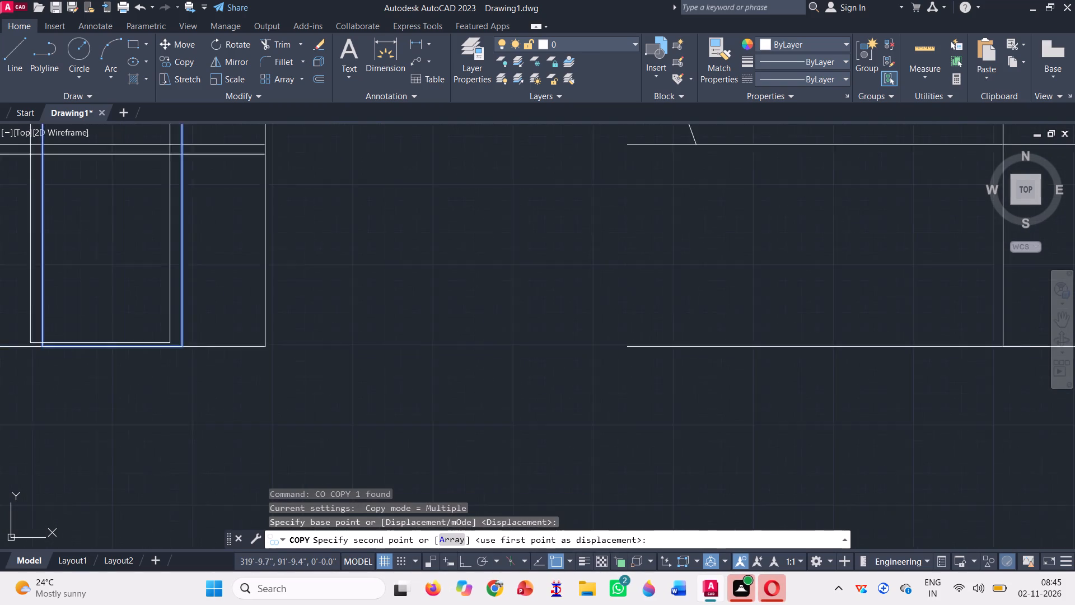
scroll(253, 343, down, 4)
scroll(380, 337, up, 4)
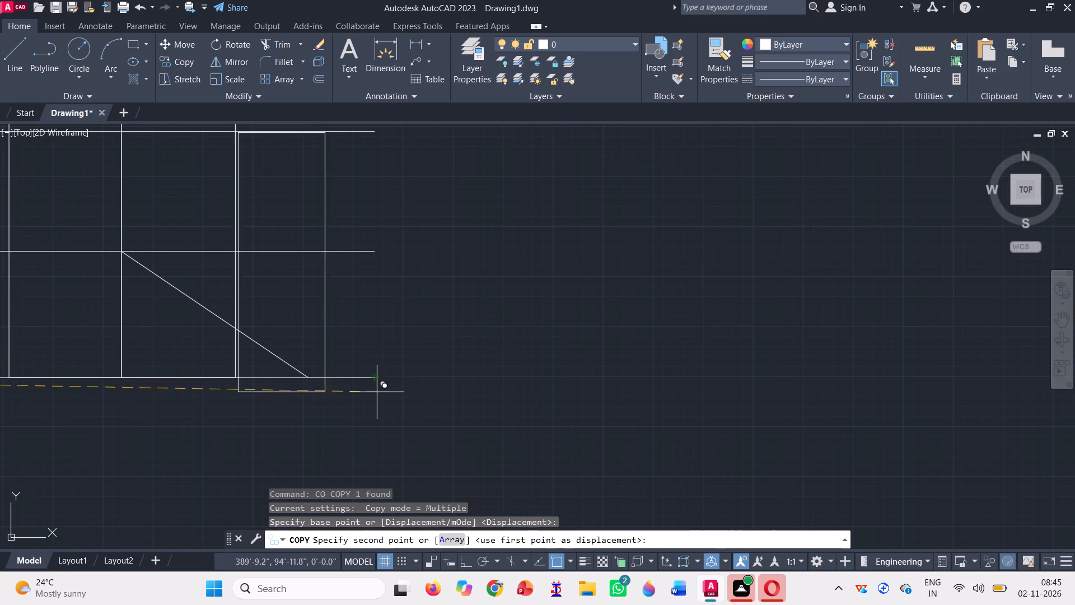
click(375, 379)
scroll(498, 390, down, 3)
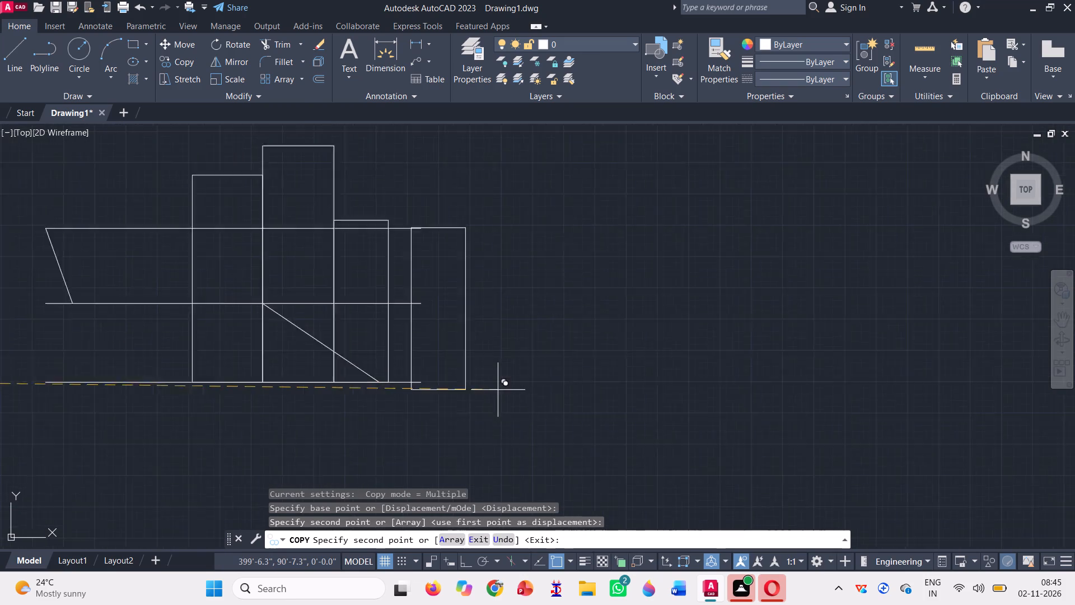
key(space)
Delete the diagonal line beneath the lower slab line in the copied outline.
scroll(447, 384, up, 4)
click(442, 391)
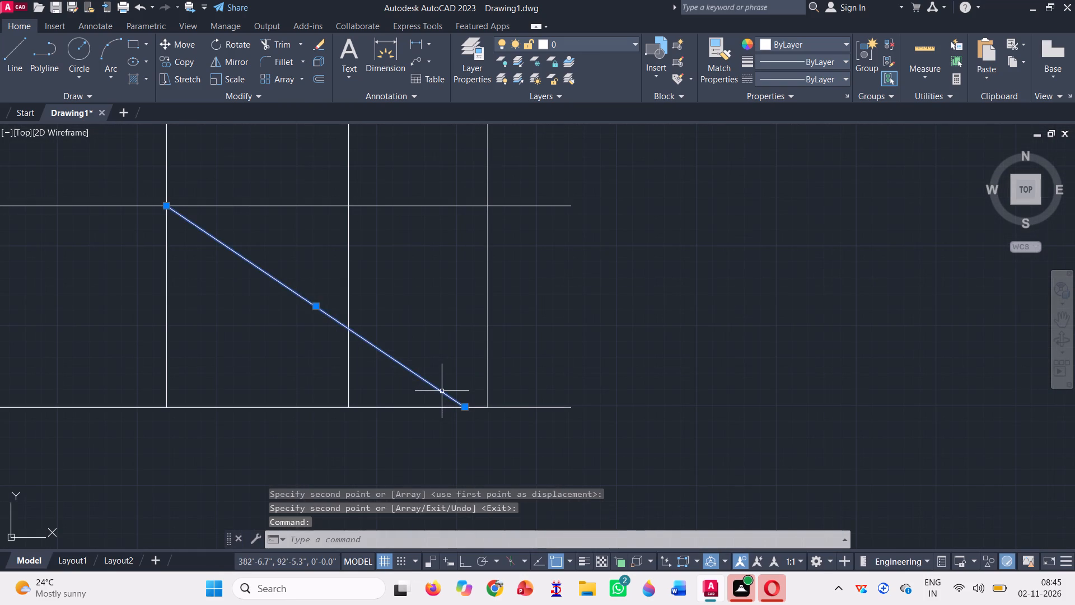
scroll(421, 369, down, 3)
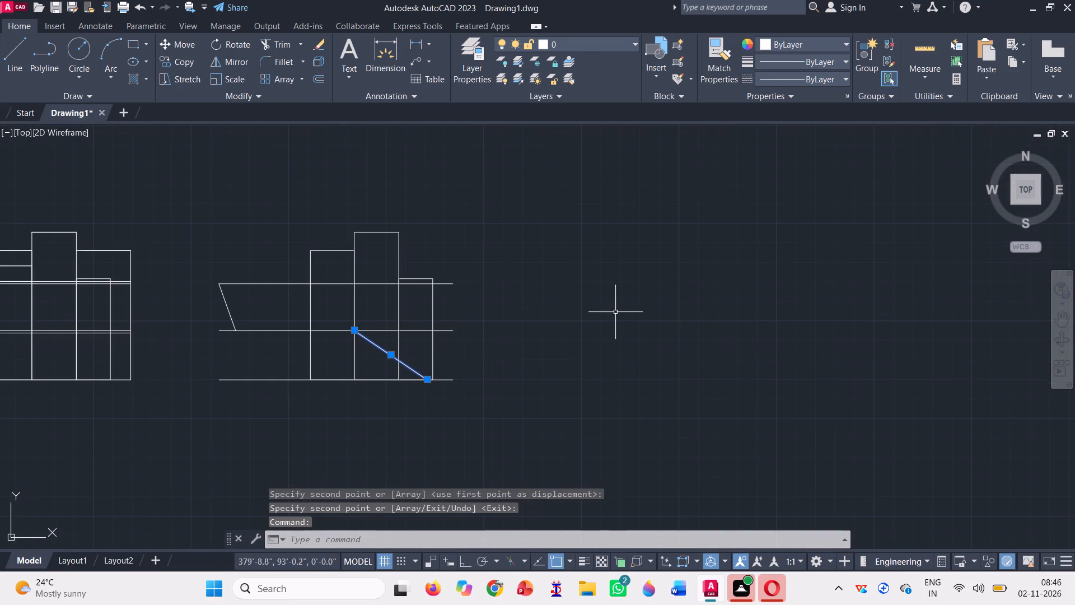
key(Delete)
Draw a diagonal line from the tall block's left edge at the lower slab line to the copied rectangle's lower right corner.
key(l)
key(Return)
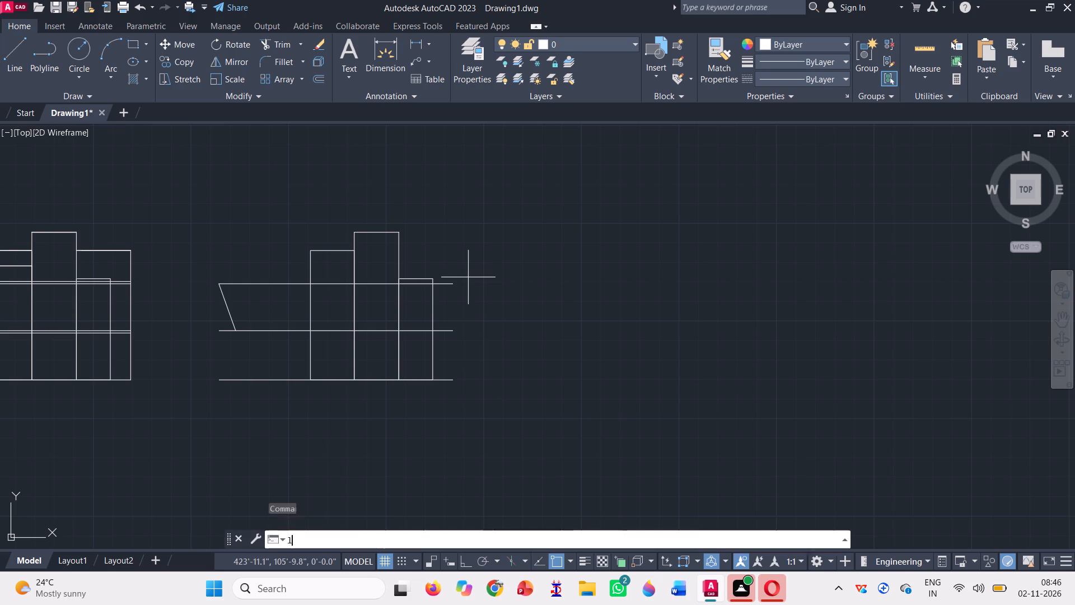
click(353, 329)
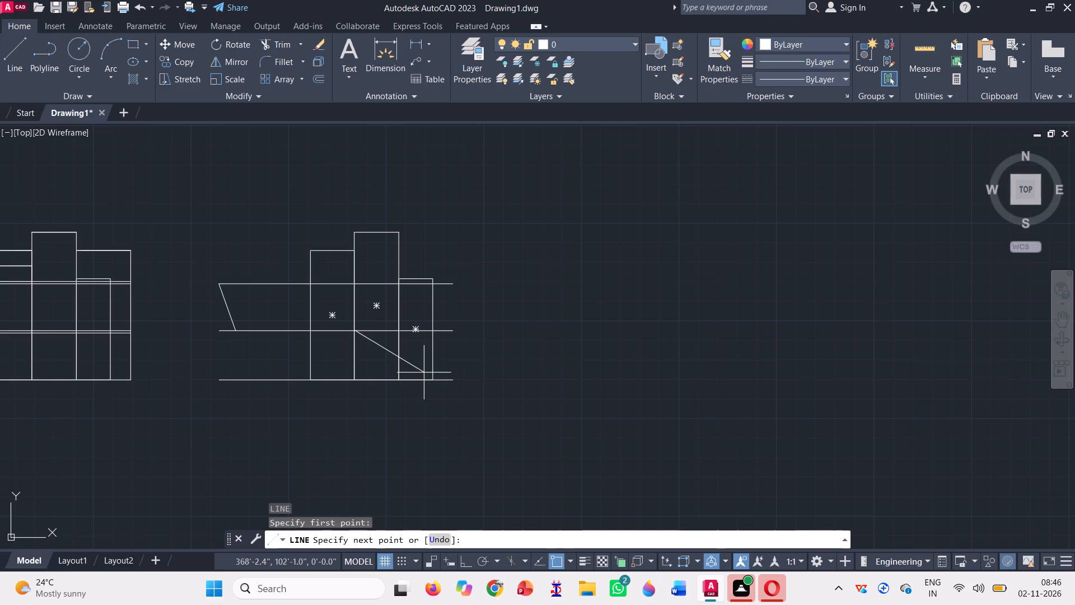
click(431, 380)
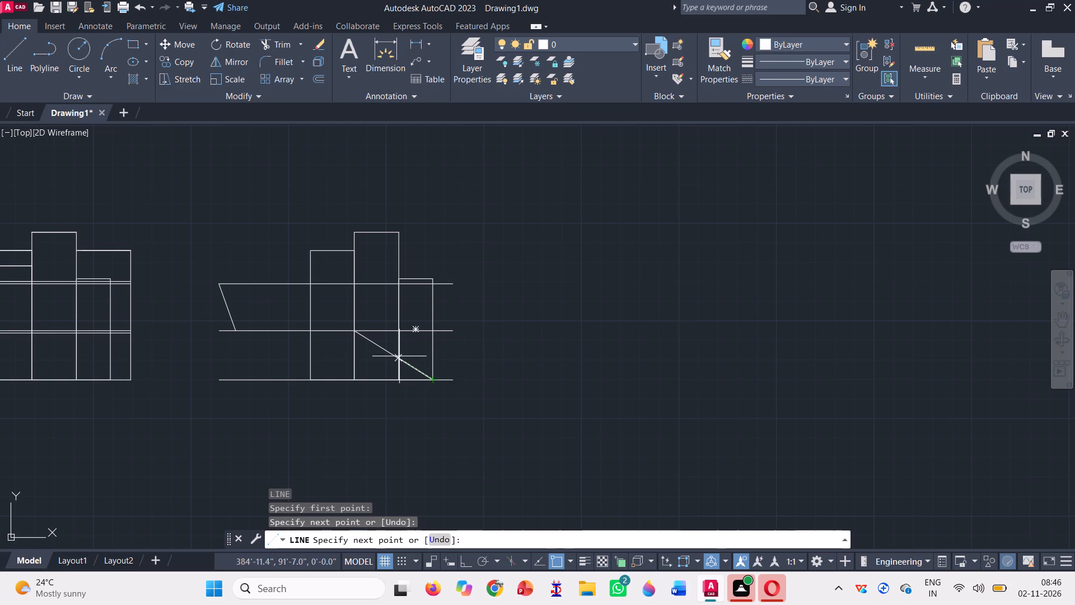
key(space)
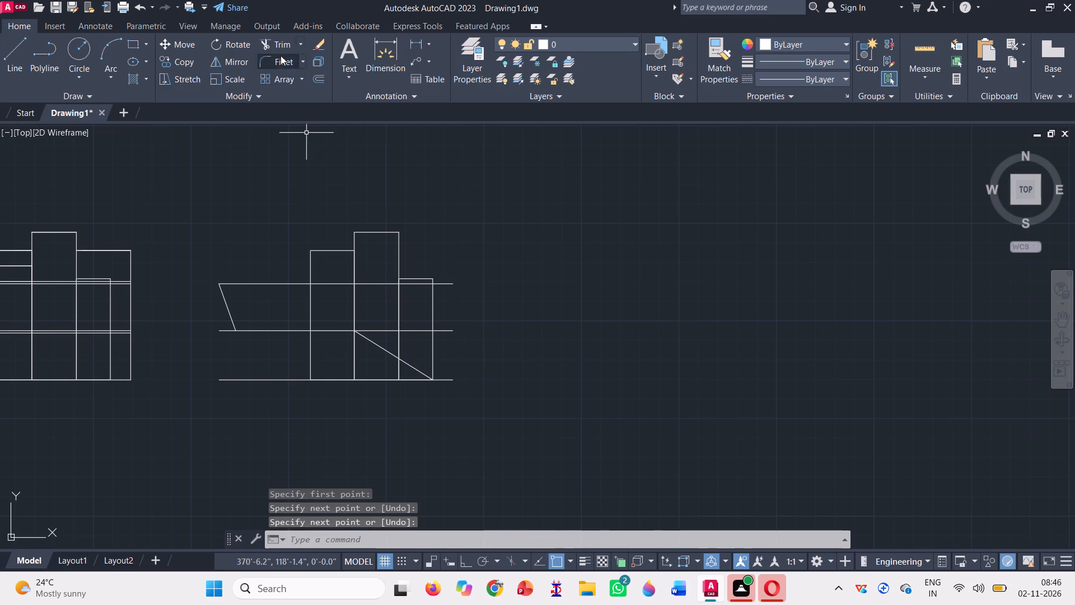
Trim the copy's block edges below the lower slab line and between the slab lines, plus the lower line's stub beyond the slanted wall.
click(280, 48)
click(295, 352)
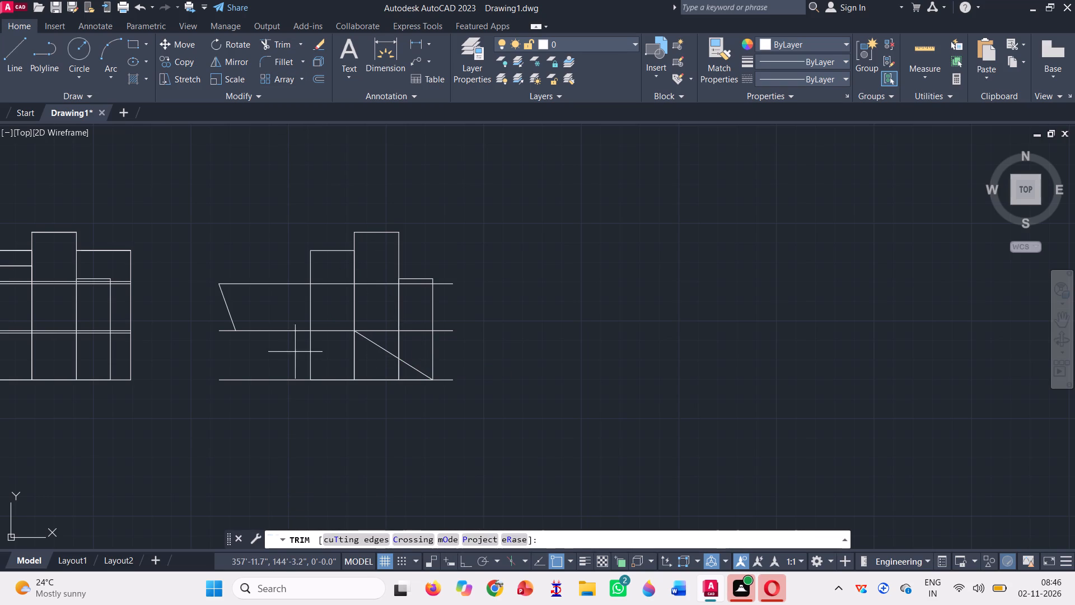
click(367, 359)
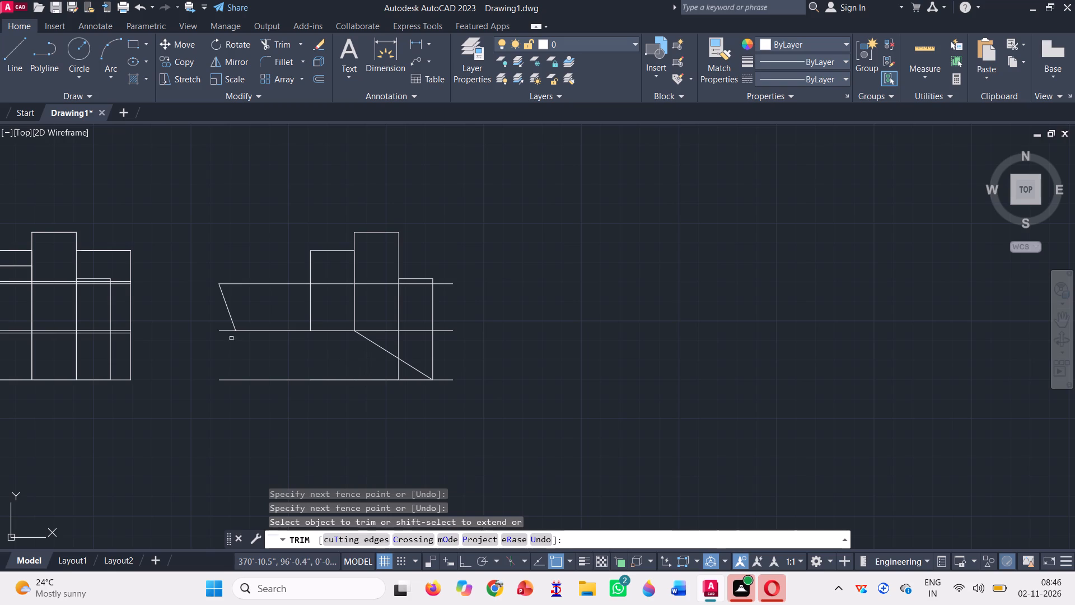
click(218, 329)
click(331, 305)
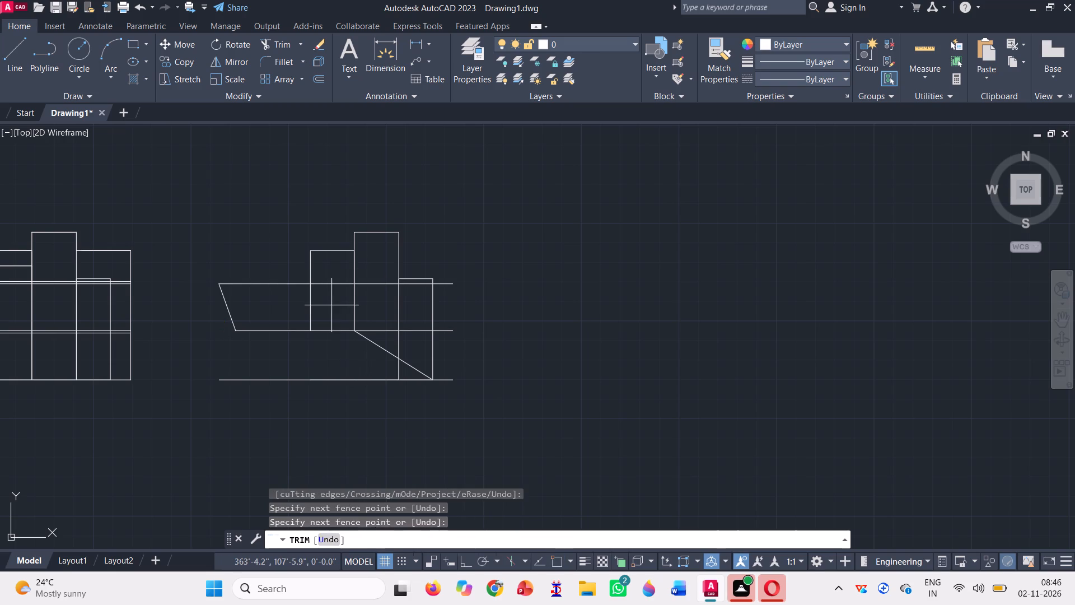
click(324, 305)
click(287, 306)
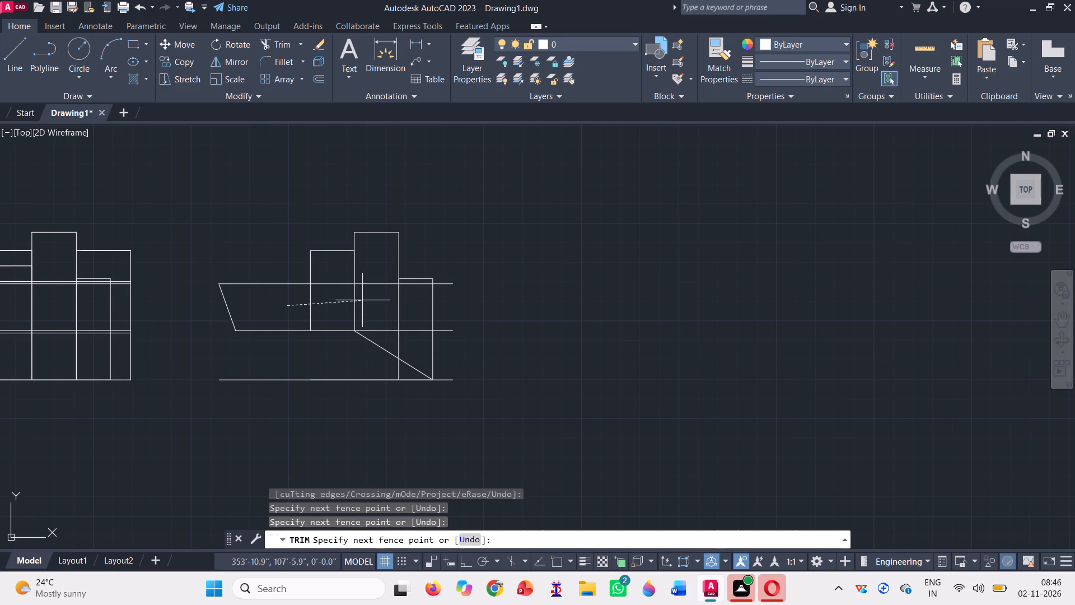
click(411, 304)
Trim away the left block's outline above the upper slab line in the copy.
click(367, 260)
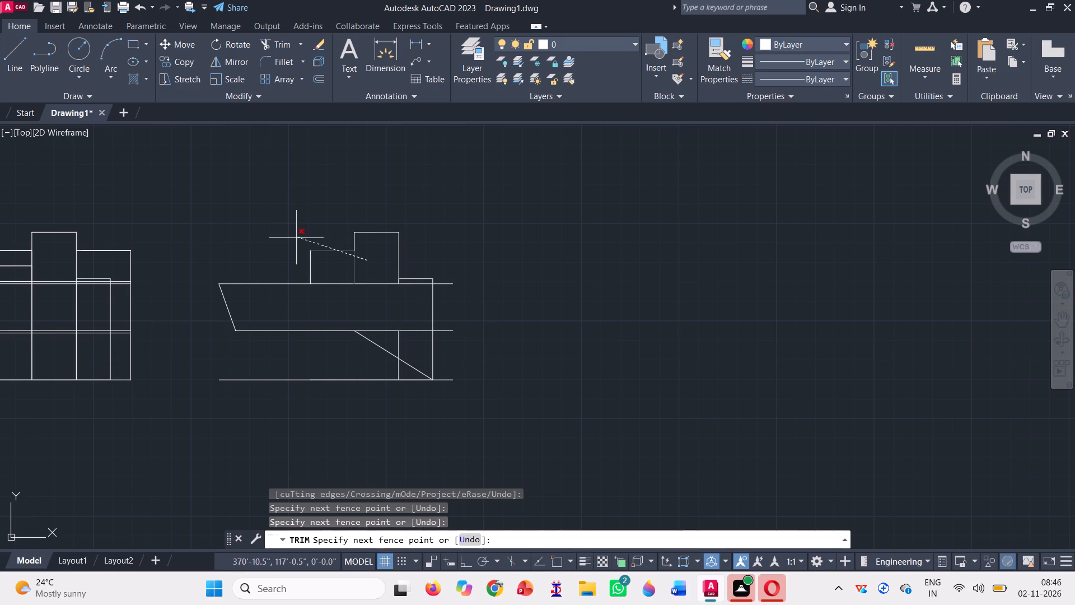
click(375, 269)
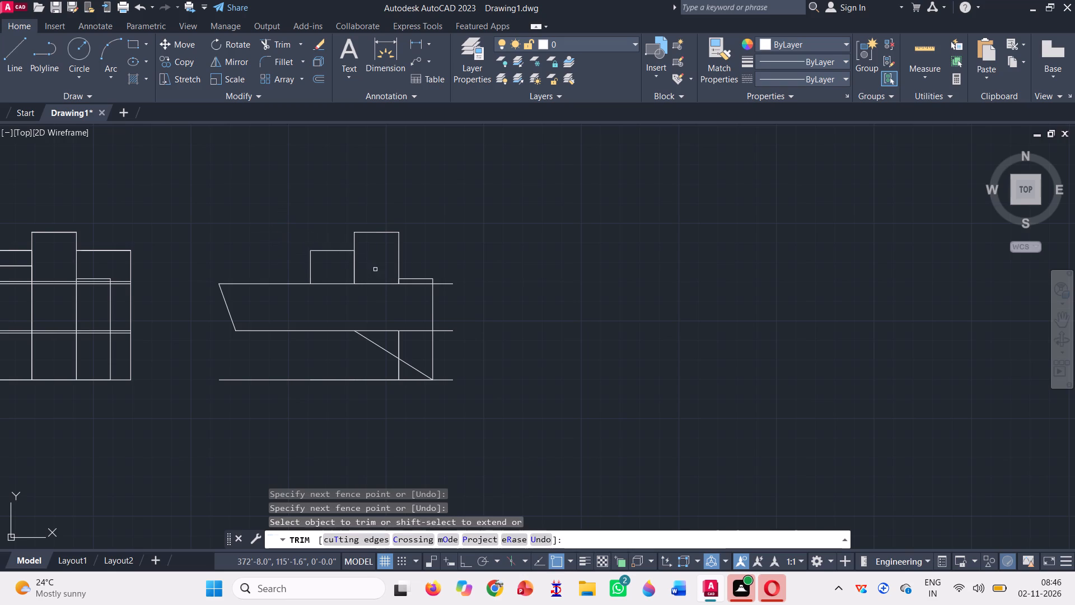
click(328, 268)
click(312, 232)
click(327, 263)
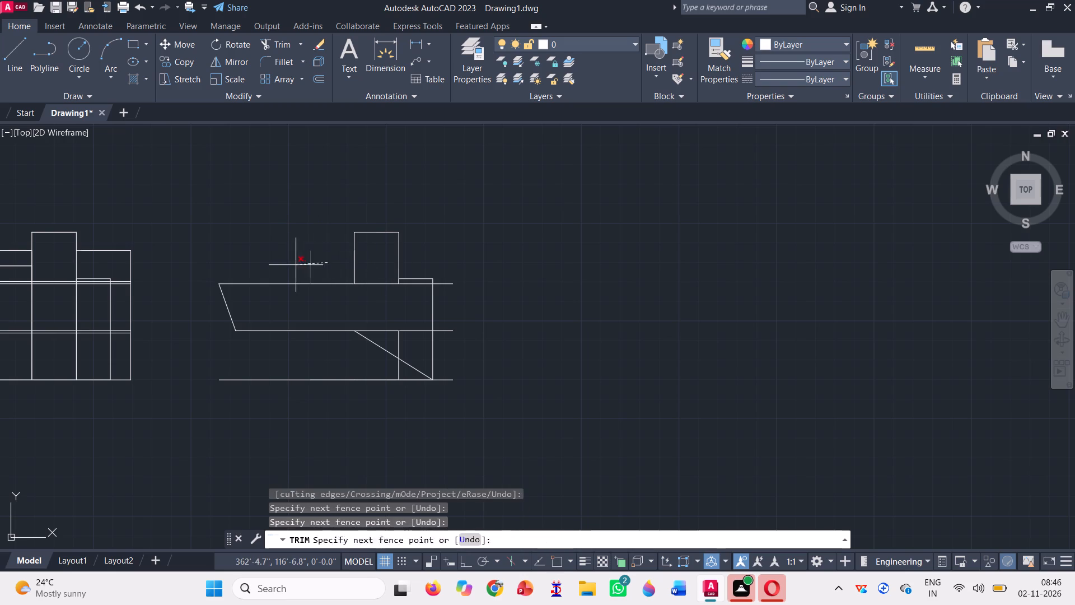
click(296, 265)
Trim away the vertical edge crossing the diagonal line between the lower slab line and the base line.
double_click(398, 342)
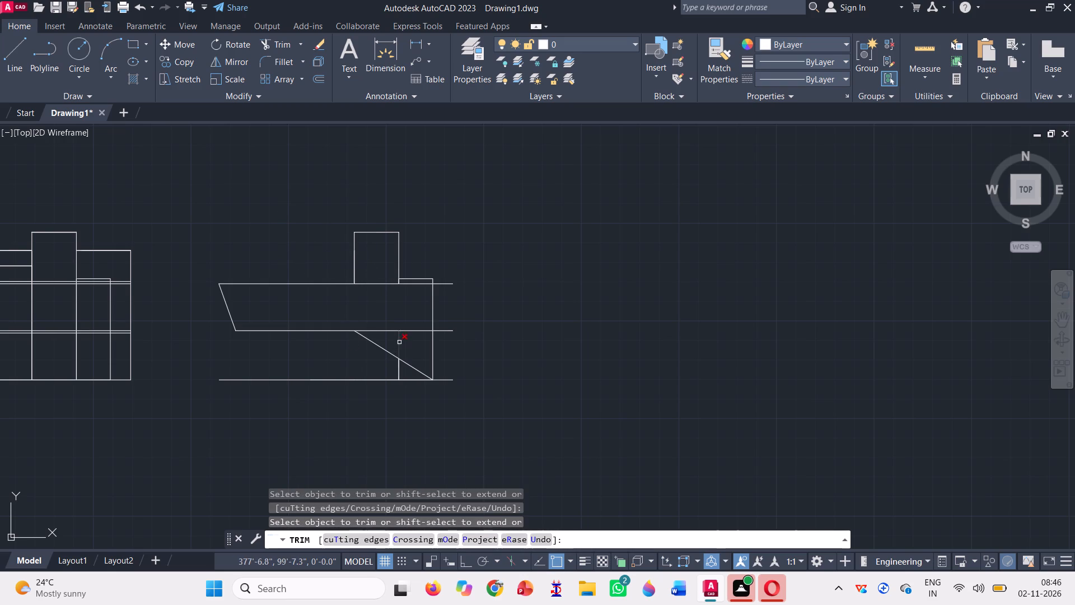
scroll(399, 372, up, 2)
click(396, 370)
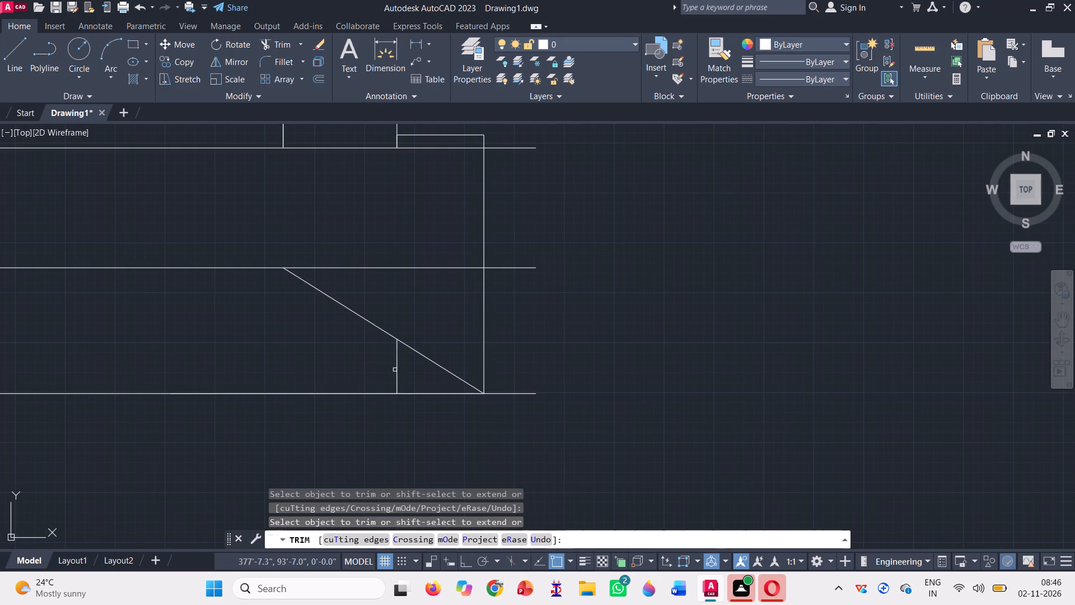
click(398, 370)
scroll(394, 370, down, 2)
key(Escape)
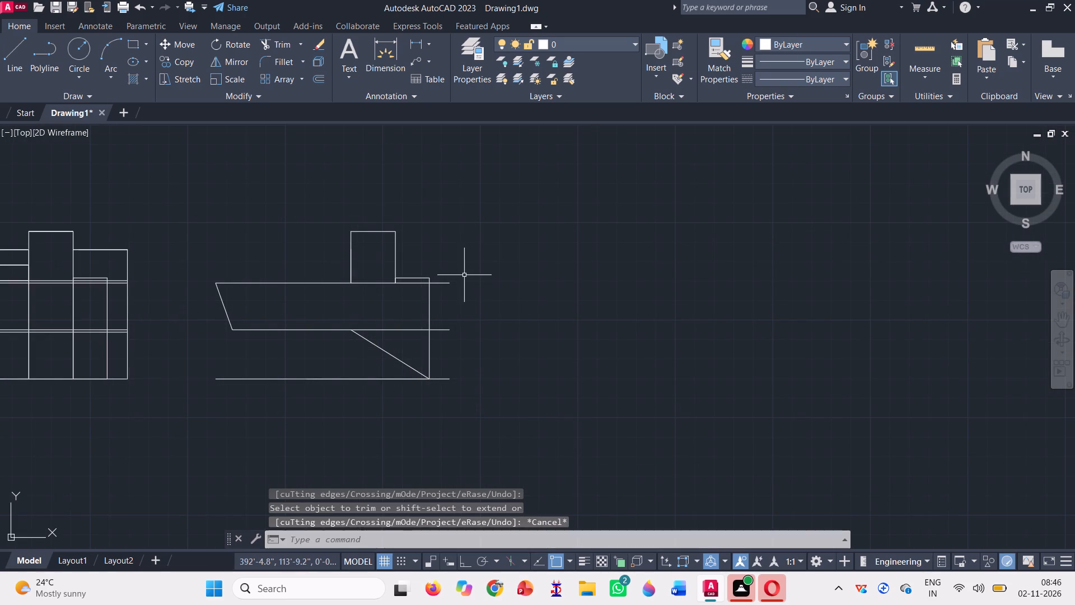
Draw a sloped line from the upper slab line inside the tall block up to the rectangle's upper right corner.
click(11, 52)
scroll(344, 243, up, 2)
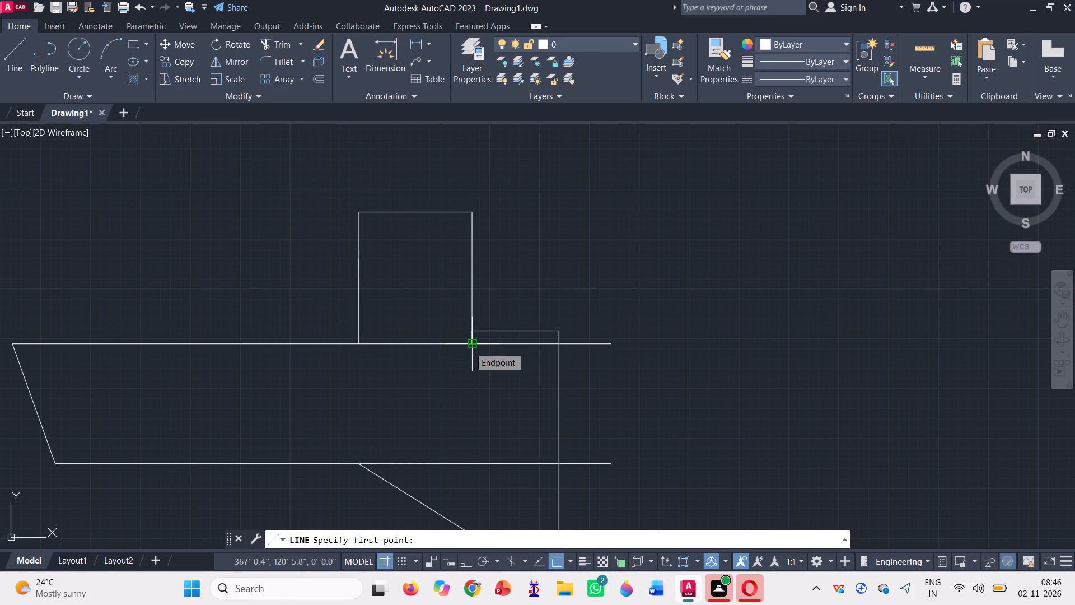
click(441, 347)
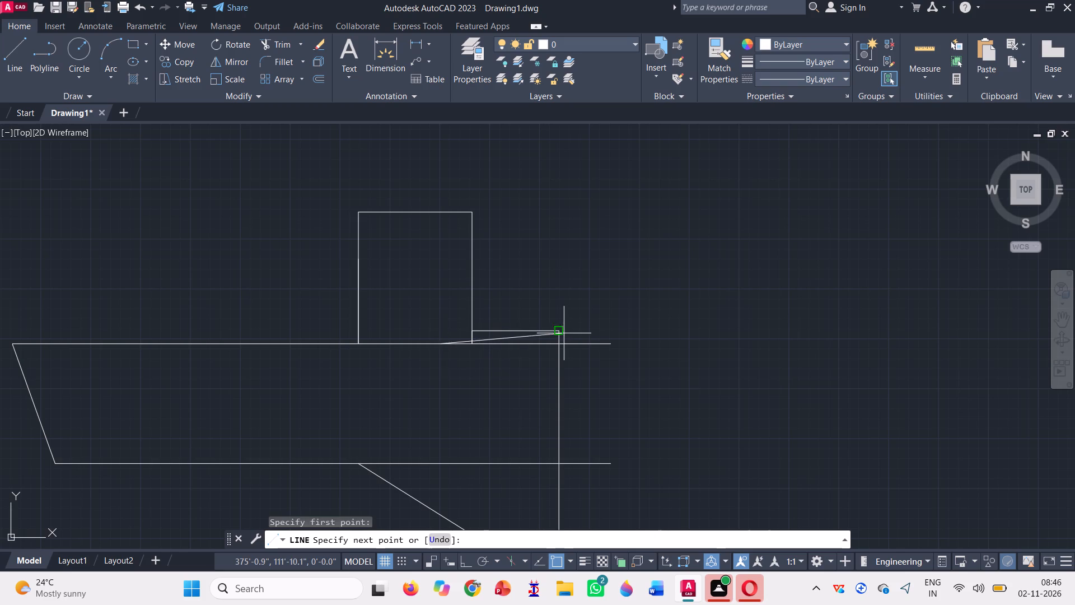
click(559, 331)
key(space)
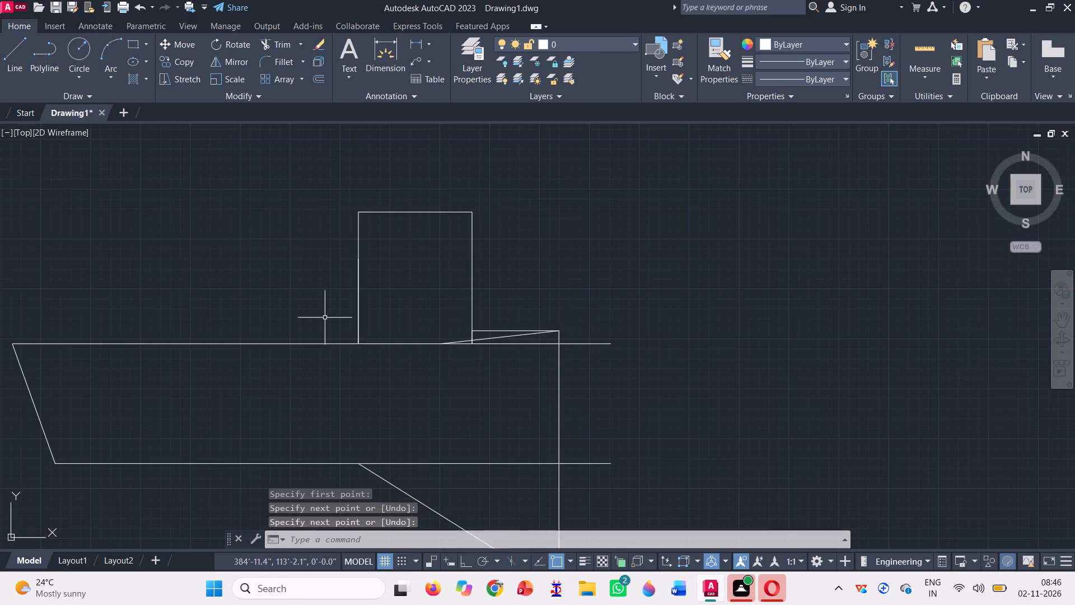
Trim the rectangle's top edge, the tall block's right edge and the upper slab line beneath the new sloped line.
scroll(313, 286, down, 1)
click(278, 43)
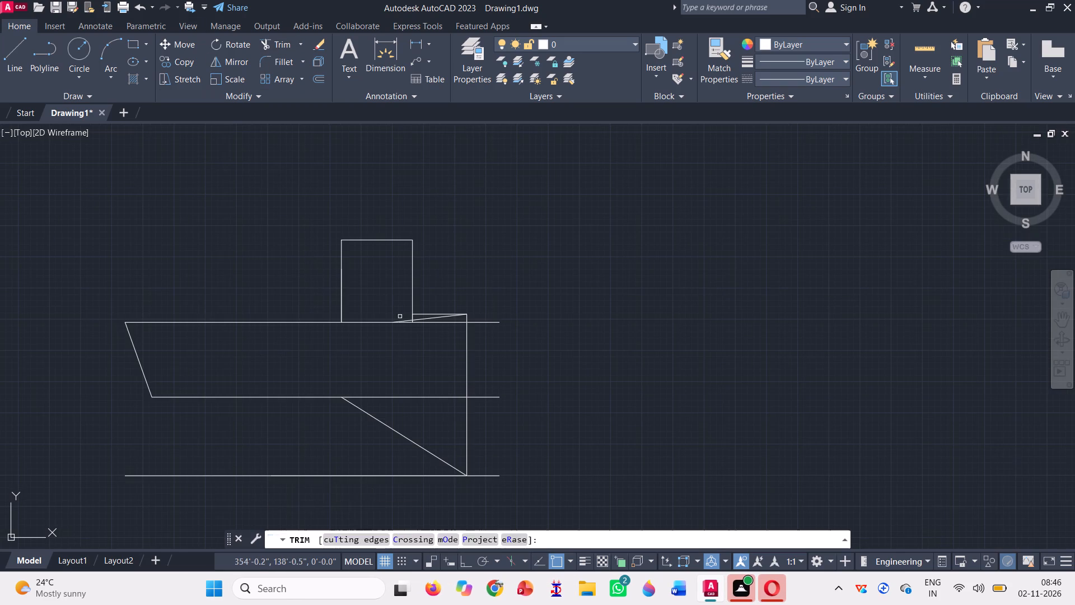
scroll(411, 323, up, 3)
click(435, 281)
click(415, 288)
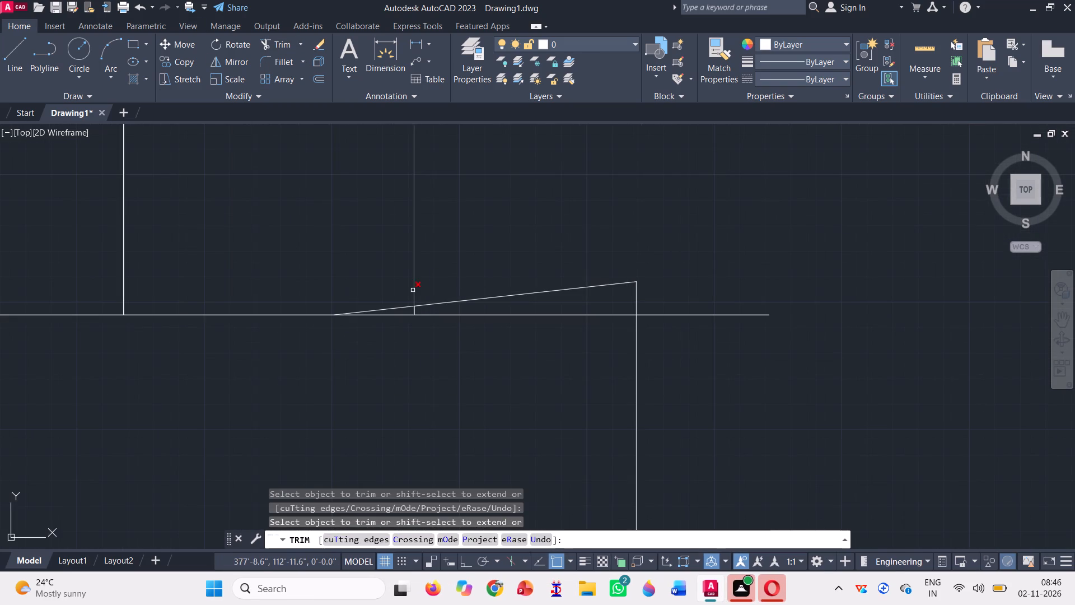
click(413, 290)
scroll(425, 321, up, 4)
click(308, 235)
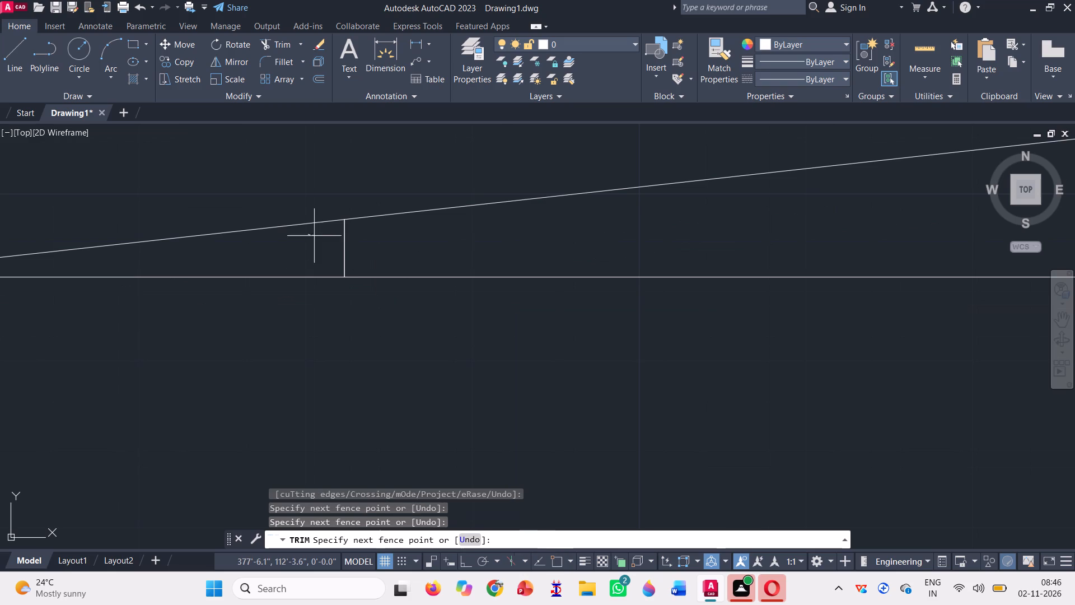
click(352, 242)
scroll(344, 262, down, 3)
click(345, 262)
click(344, 295)
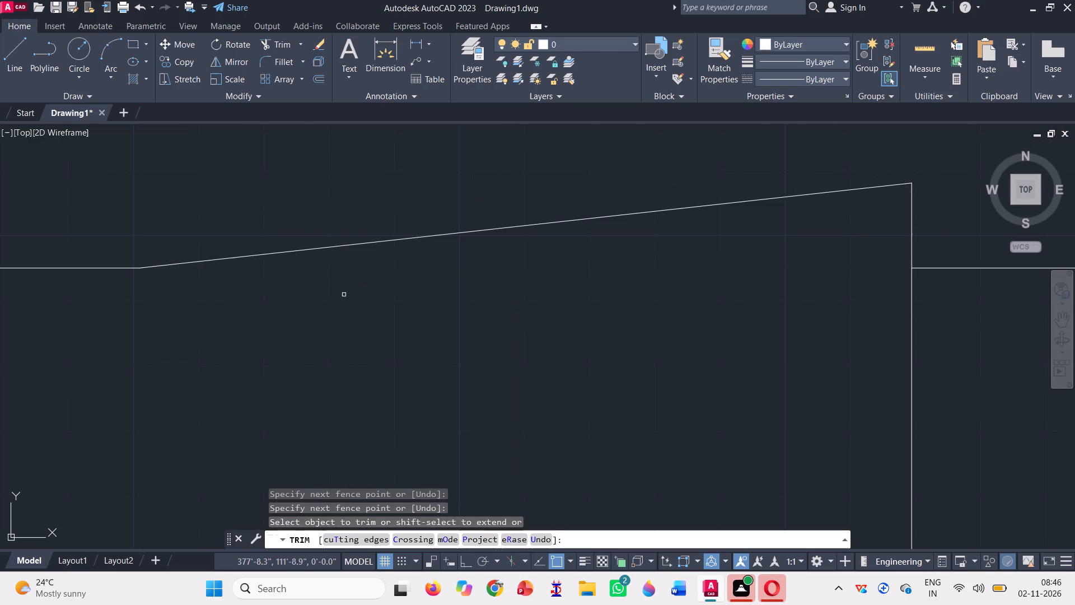
Trim the slab line ends beyond the rectangle's right edge and the lower slab line between the diagonal and that edge.
scroll(344, 295, down, 4)
click(457, 273)
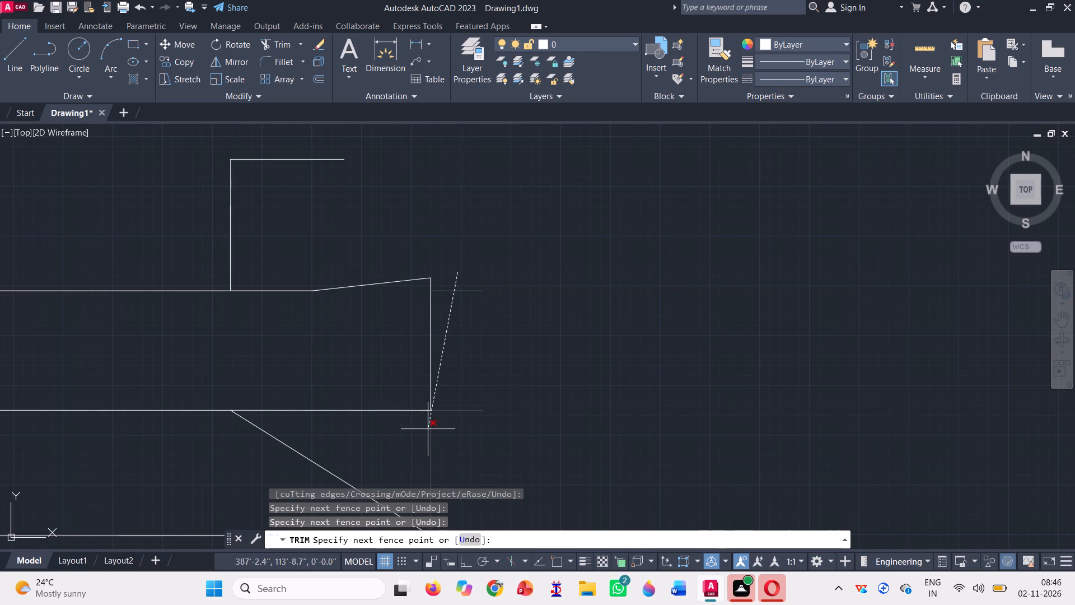
click(453, 424)
scroll(430, 371, down, 2)
click(413, 390)
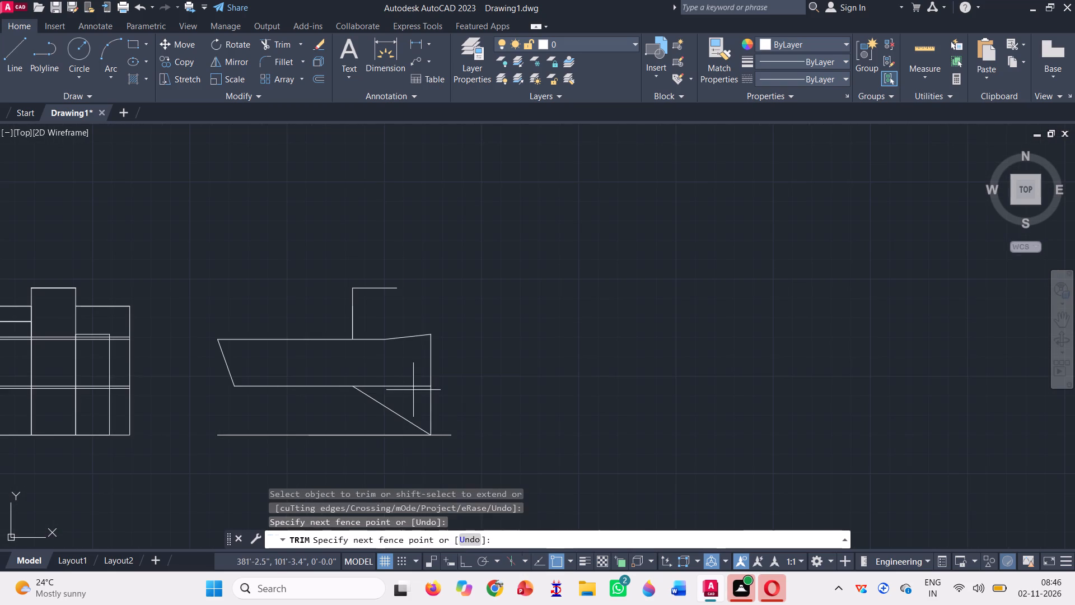
click(406, 367)
Trim away the tall block's remaining left and top edges above the upper slab line.
scroll(361, 306, up, 2)
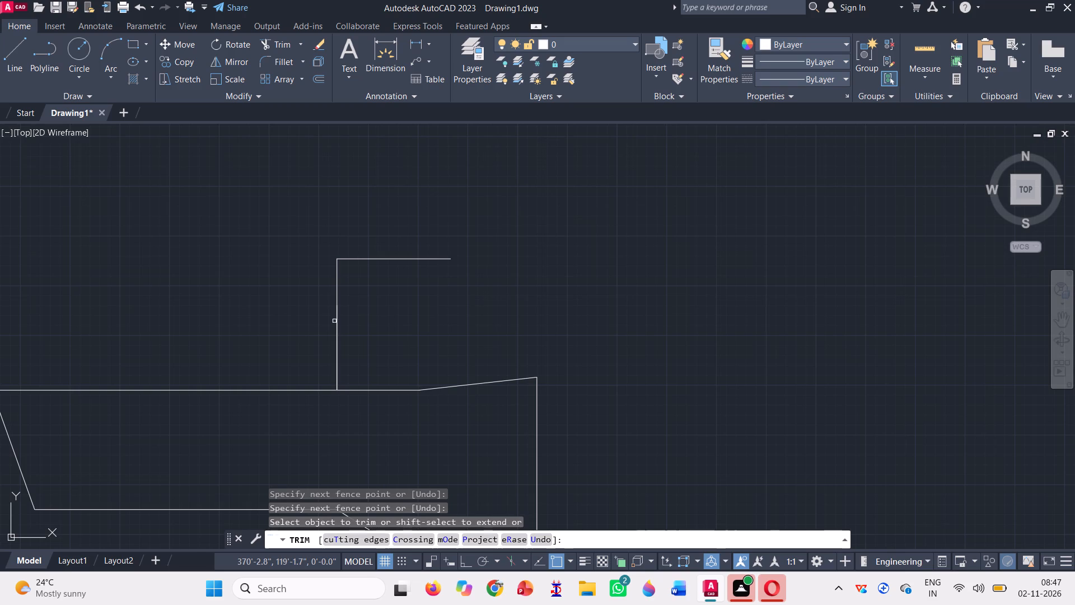
click(302, 333)
click(438, 222)
click(359, 329)
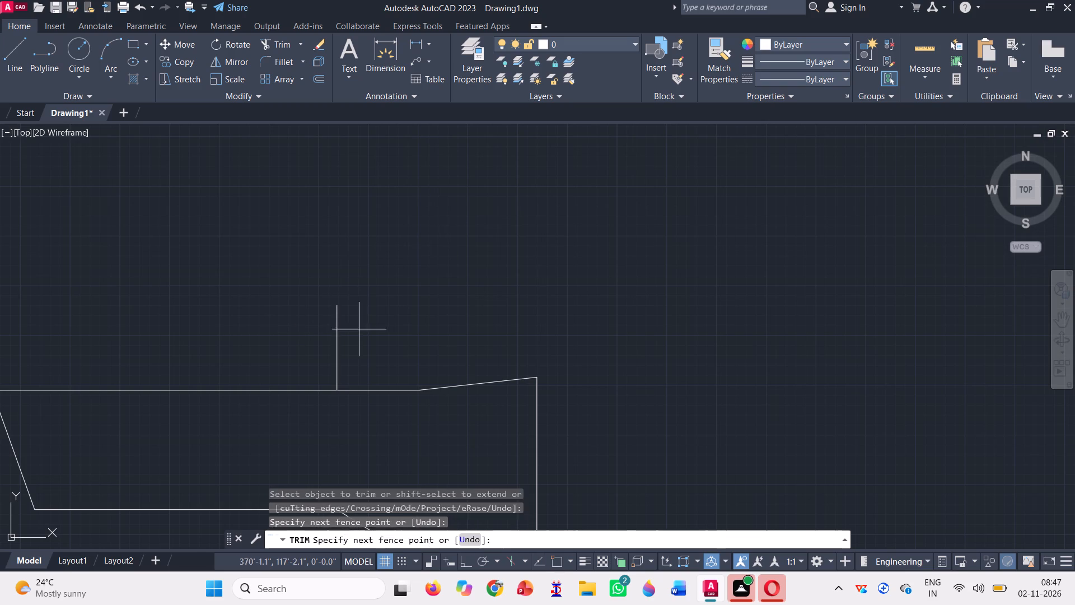
click(300, 310)
scroll(329, 301, down, 2)
key(Escape)
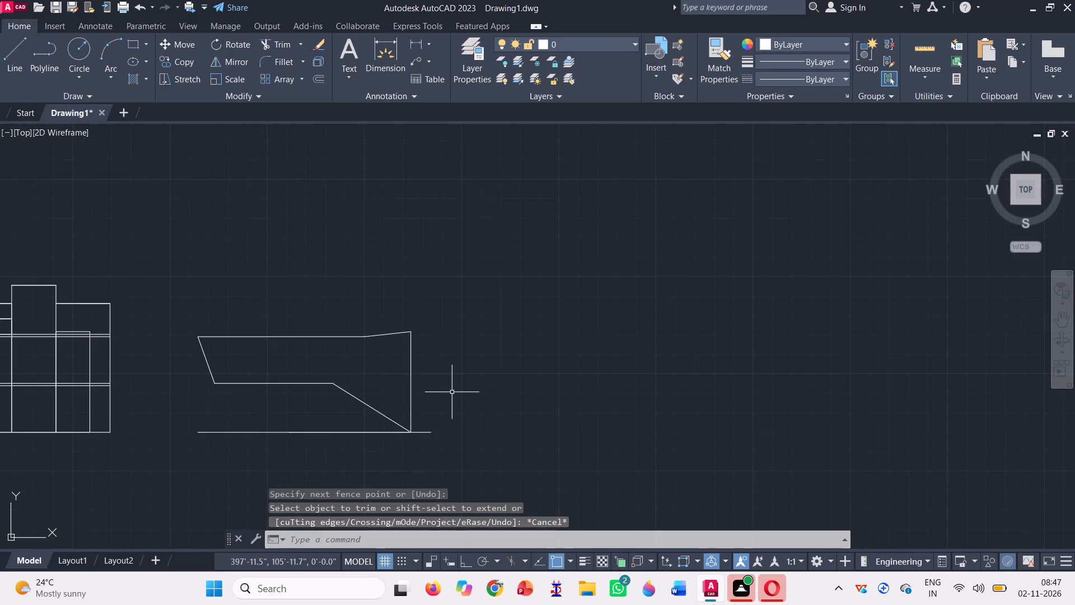
Draw a line from the right edge's midpoint slanting up and outward, continuing vertically with Ortho on to just above the outline's upper right corner.
scroll(394, 376, up, 2)
scroll(390, 358, down, 2)
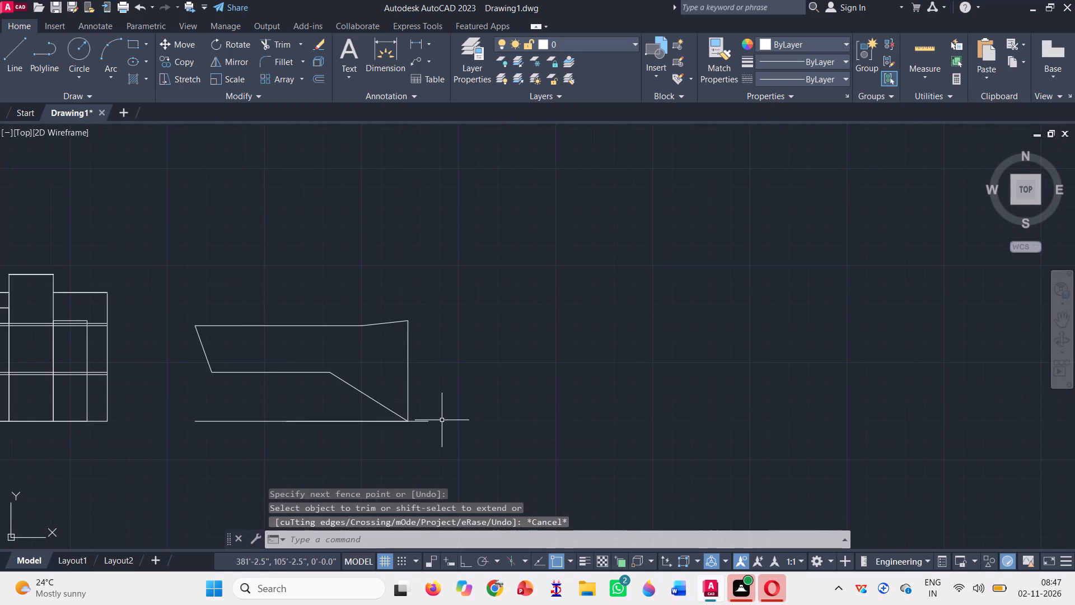
key(l)
key(Return)
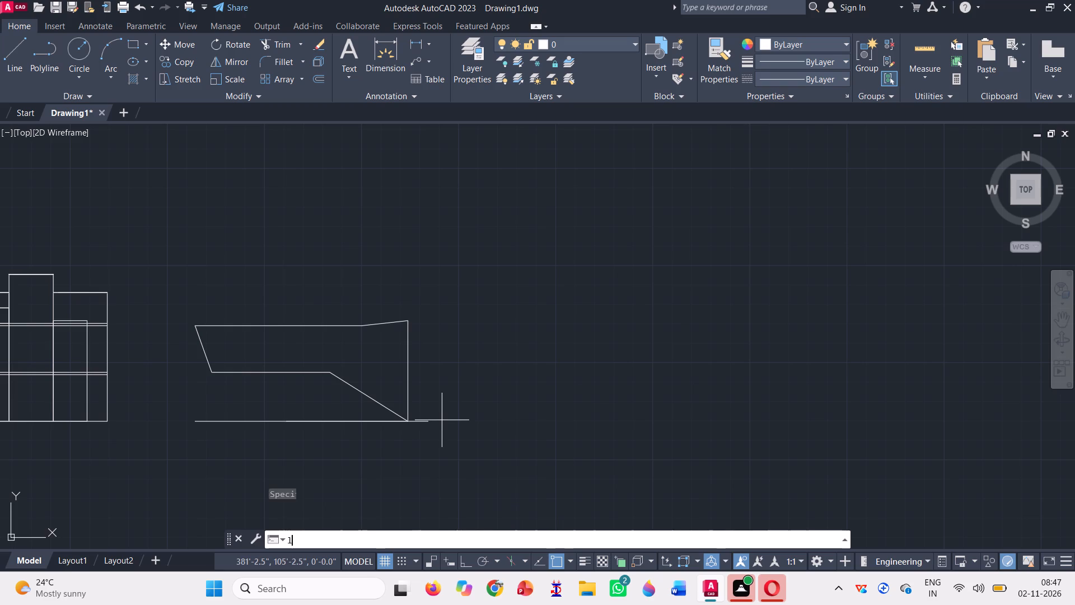
click(406, 370)
scroll(410, 319, up, 2)
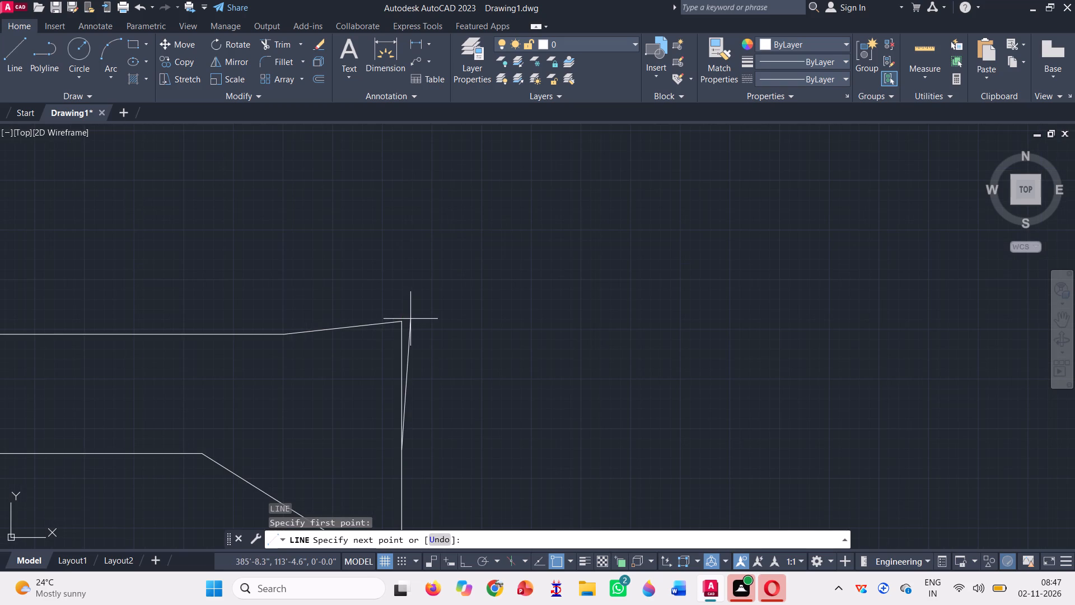
click(415, 384)
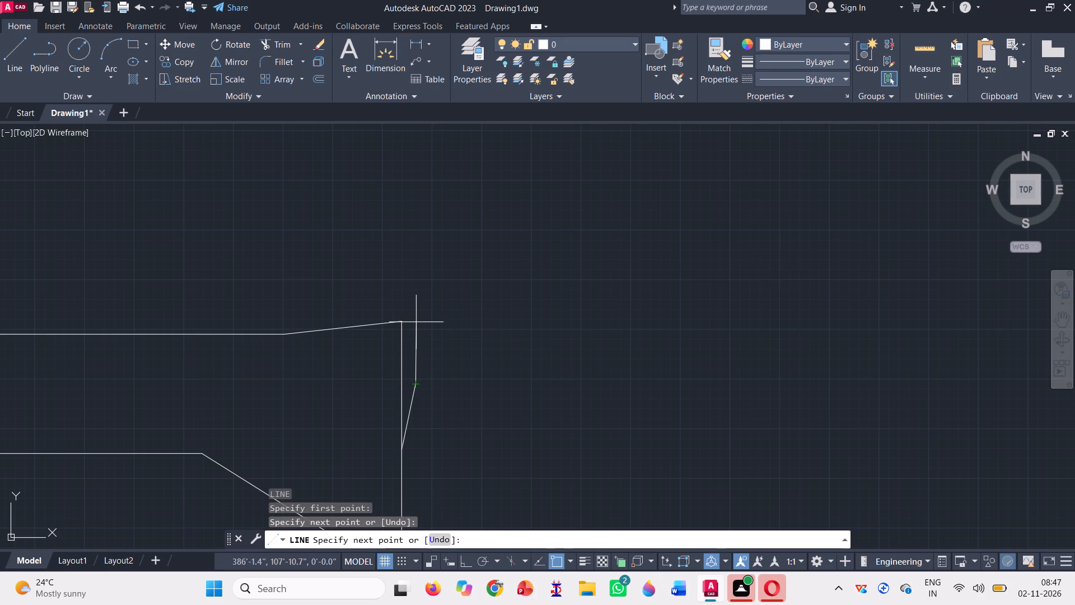
key(F8)
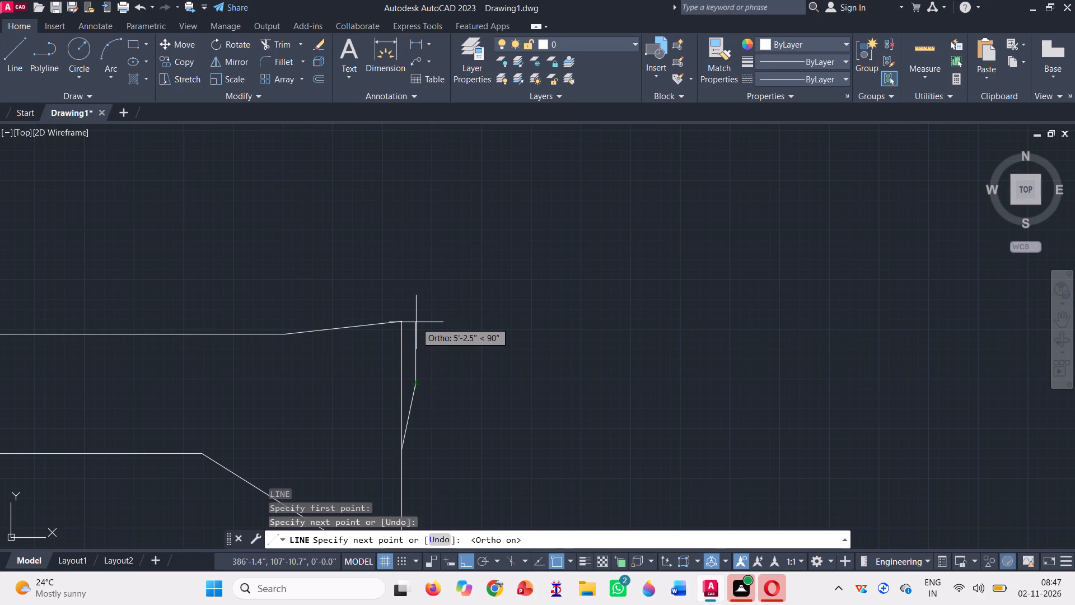
click(418, 309)
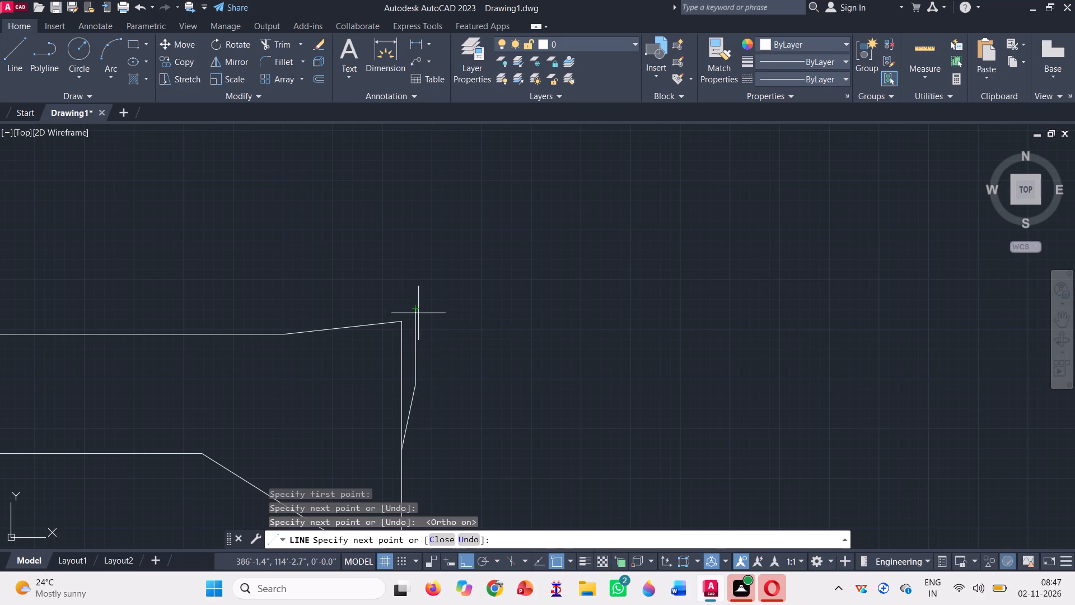
key(space)
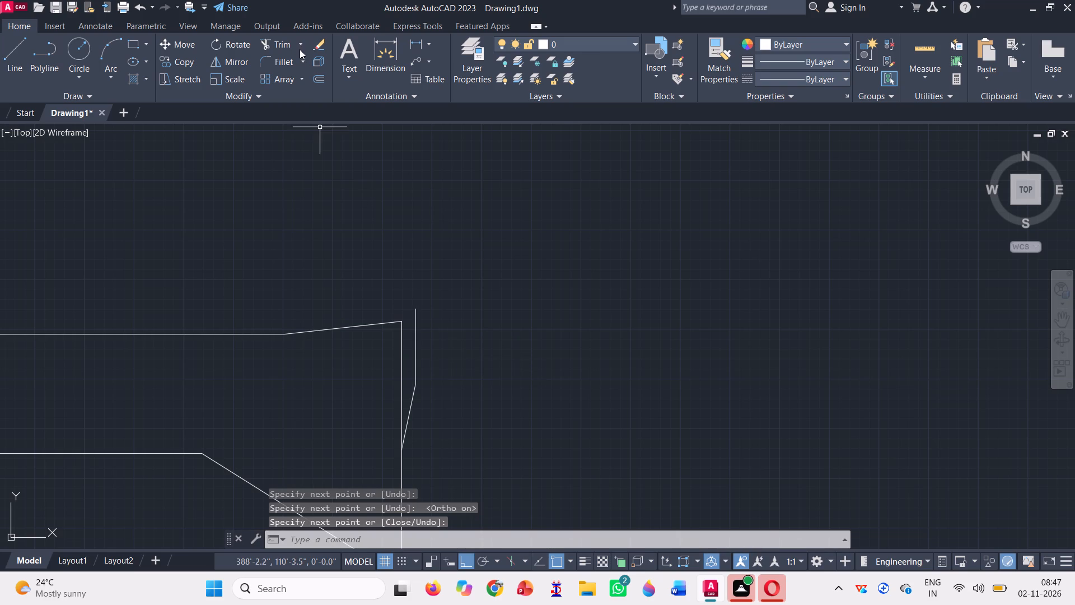
Extend the profile's sloped top line outward to meet the new outer vertical line.
click(301, 49)
click(286, 91)
click(366, 355)
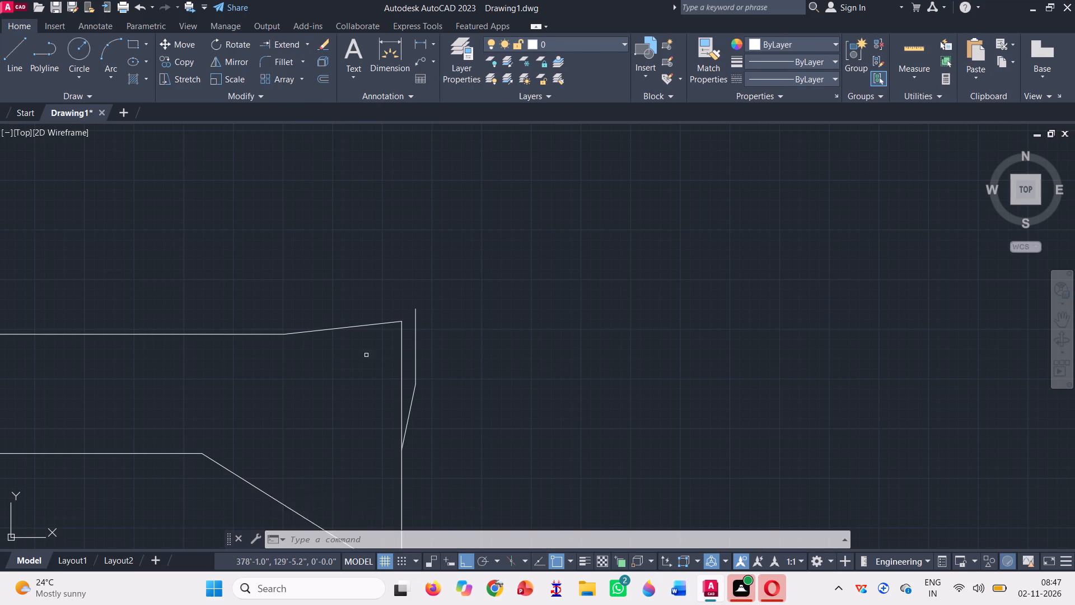
click(359, 281)
key(space)
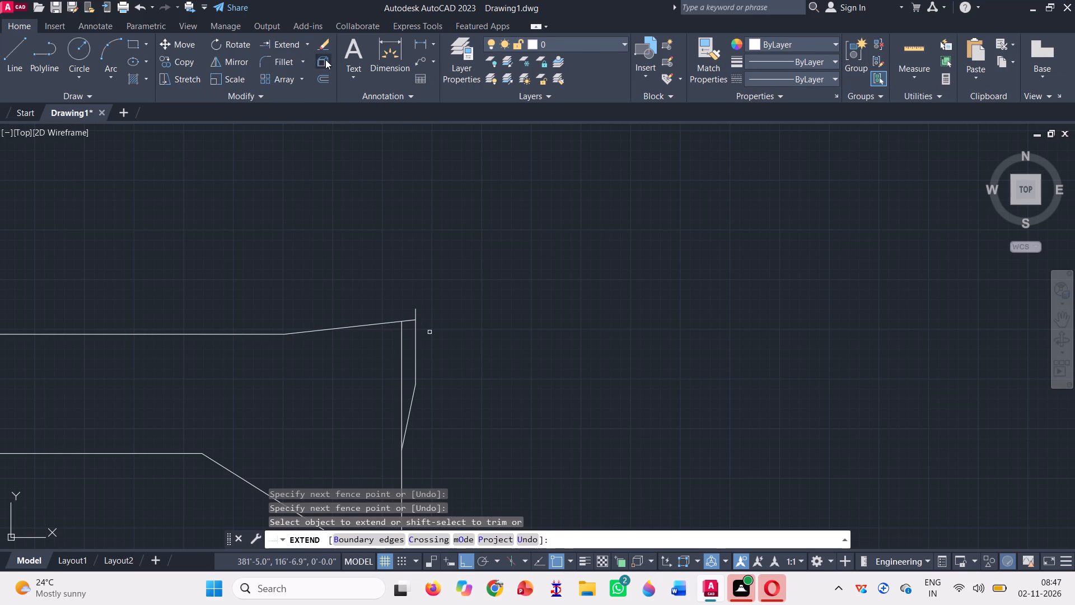
Trim the outer vertical line's overhang above the sloped top and the old inner right edge above the slanted segment.
click(311, 39)
click(300, 61)
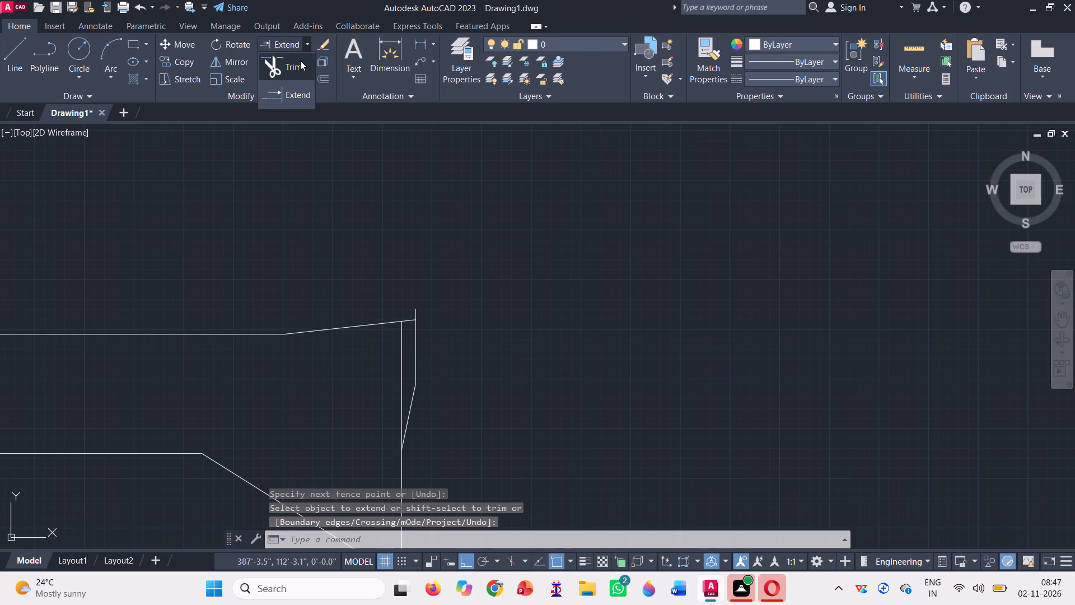
click(419, 313)
click(410, 314)
scroll(380, 279, down, 2)
click(385, 315)
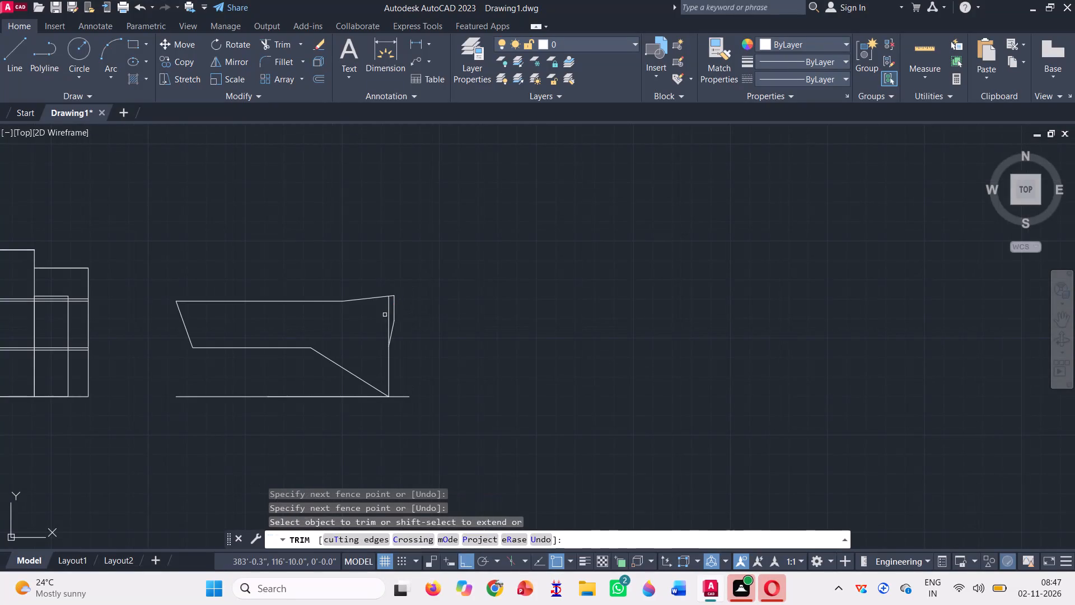
click(390, 324)
scroll(389, 355, up, 3)
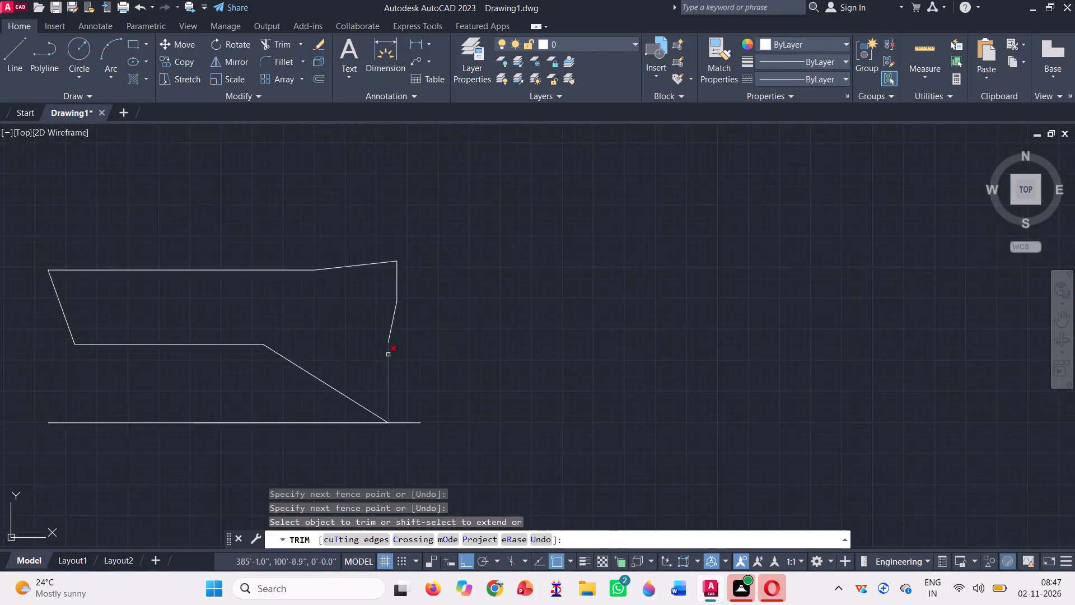
key(Escape)
scroll(450, 346, down, 3)
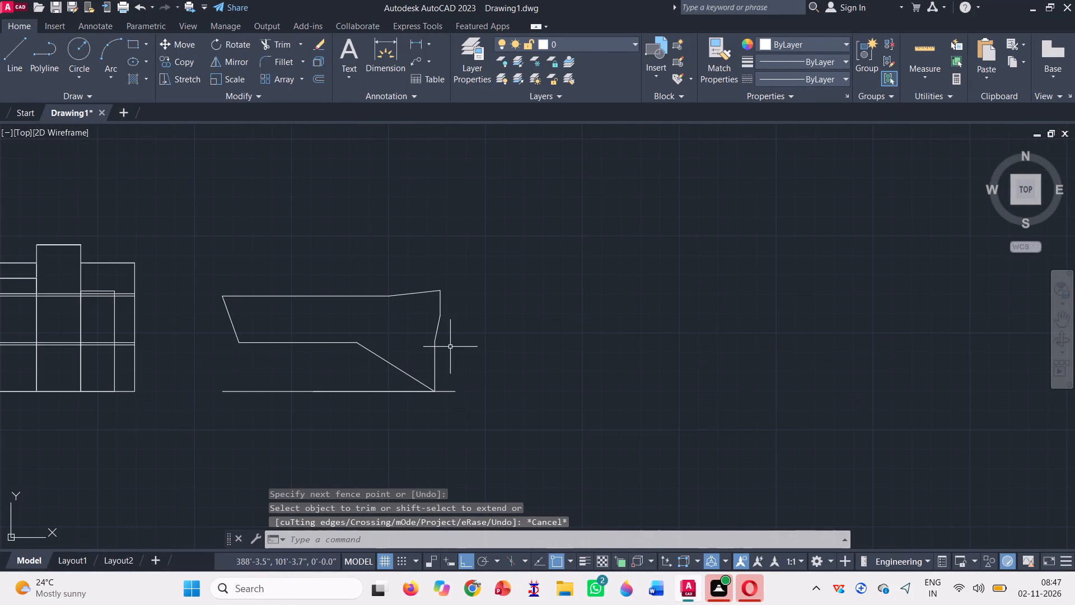
key(Escape)
Delete the short slanted segment joining the right edge to the outer vertical line.
scroll(429, 354, up, 3)
scroll(427, 342, down, 2)
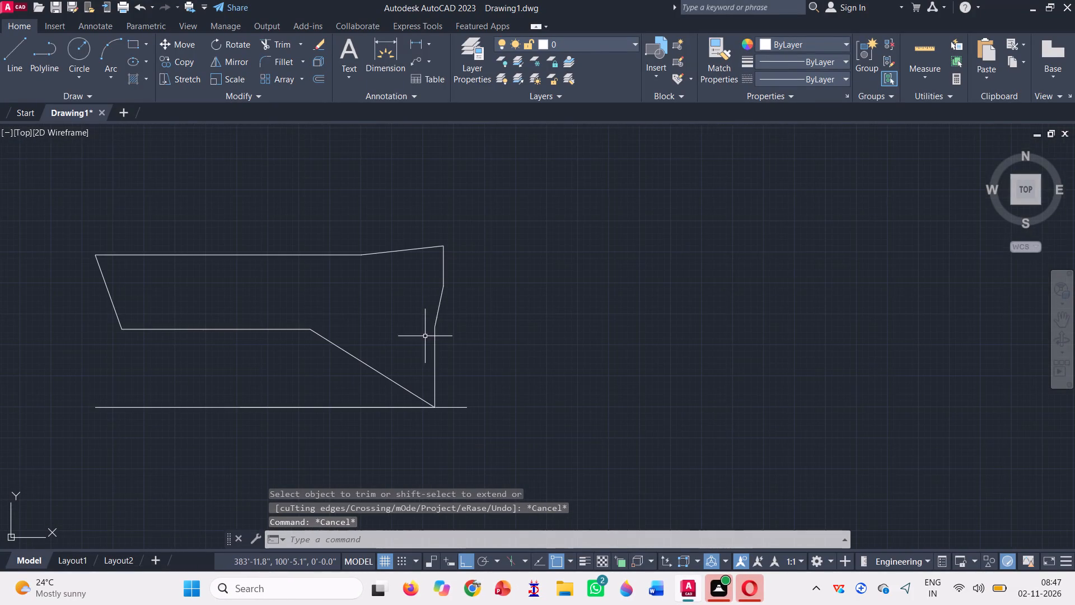
click(446, 318)
click(432, 301)
key(Delete)
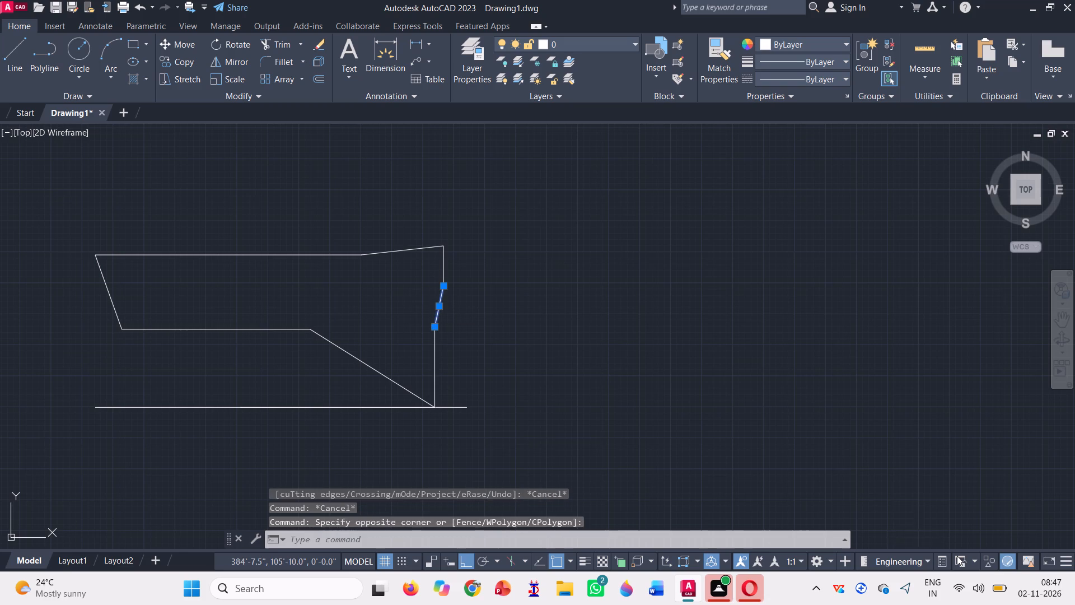
Redraw the slanted segment with Ortho off, from the right edge's upper end to just inside the outer vertical line's lower end.
key(l)
key(Return)
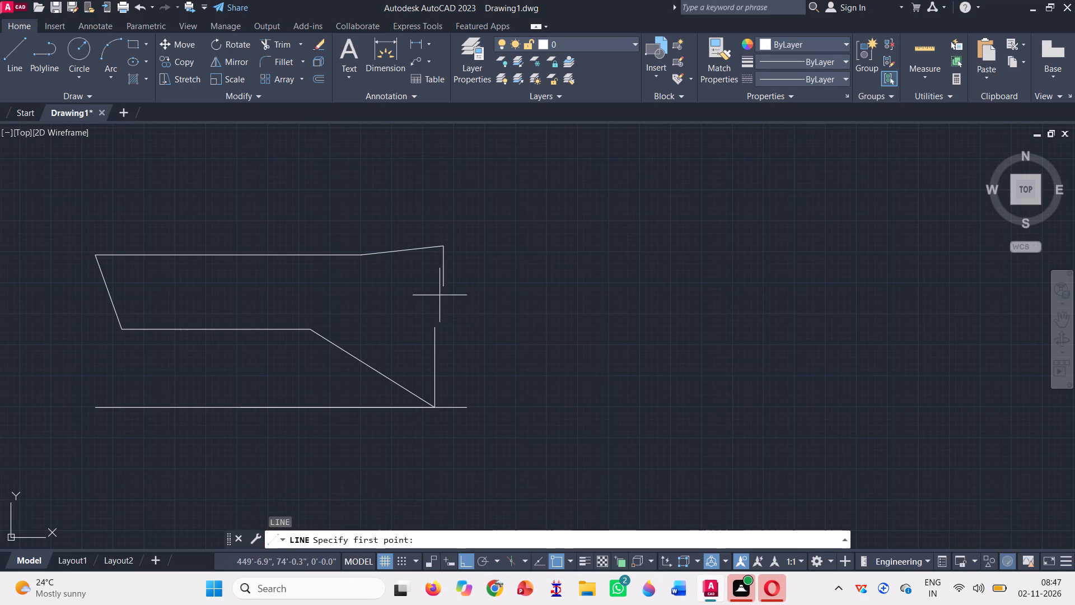
click(436, 329)
scroll(438, 285, up, 3)
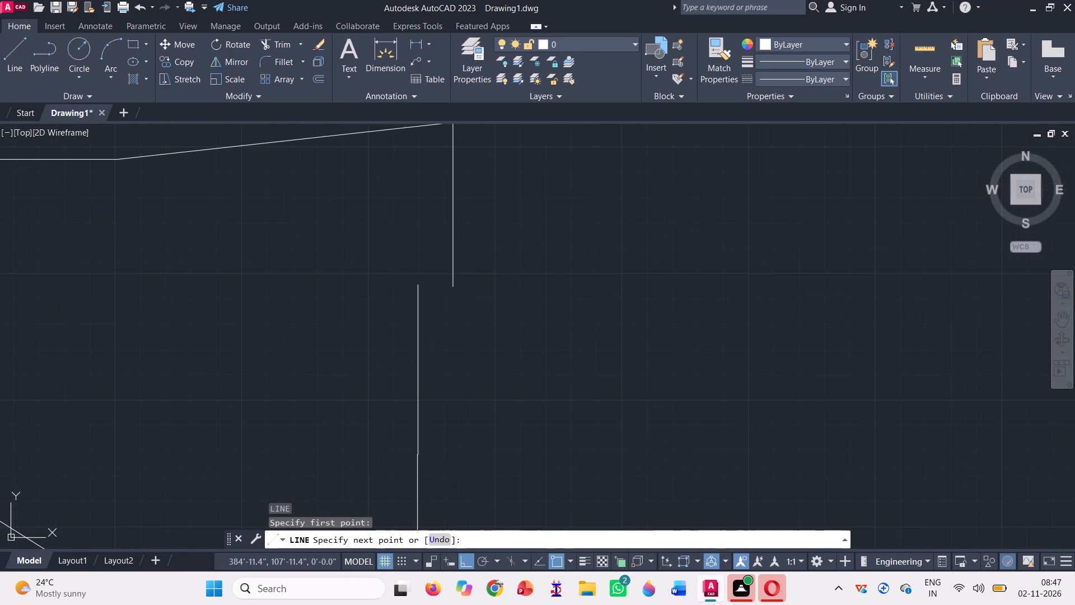
key(F8)
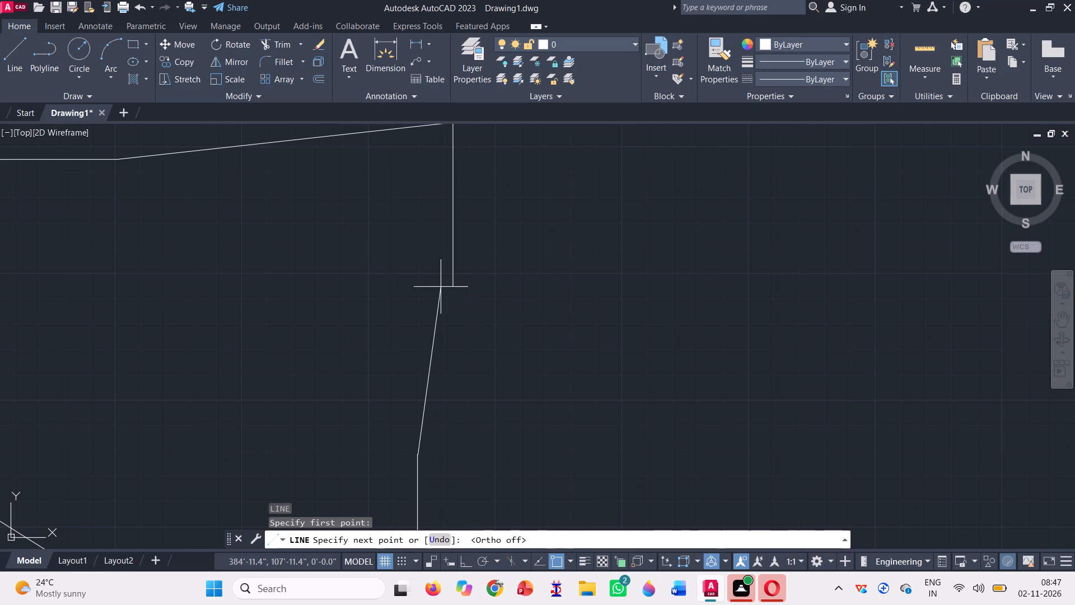
click(441, 287)
scroll(467, 342, down, 1)
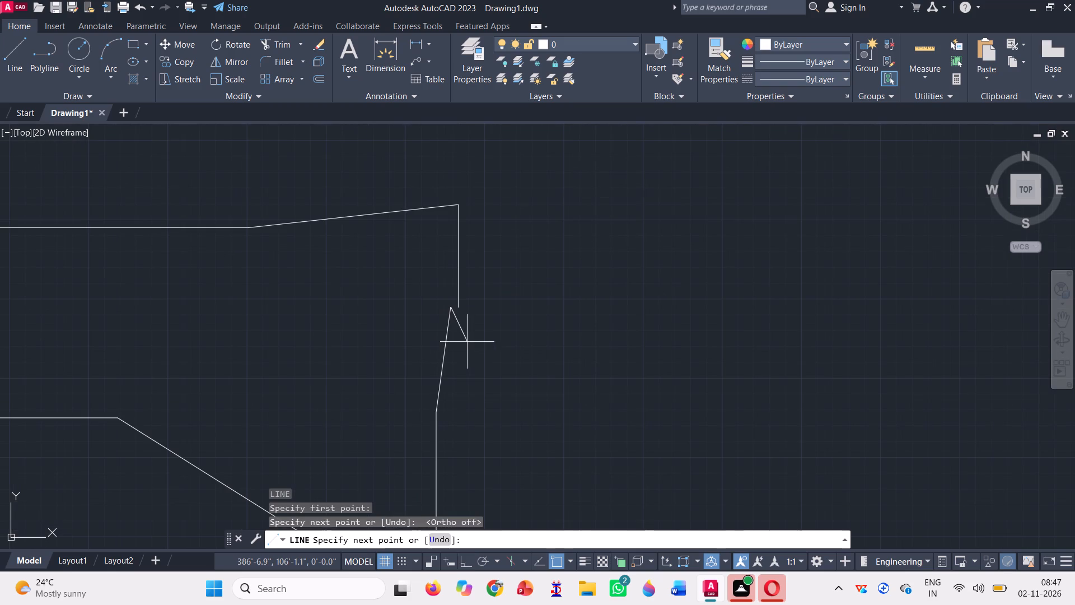
key(space)
Move the outer vertical line by its lower endpoint onto the new slanted segment's upper end.
click(459, 286)
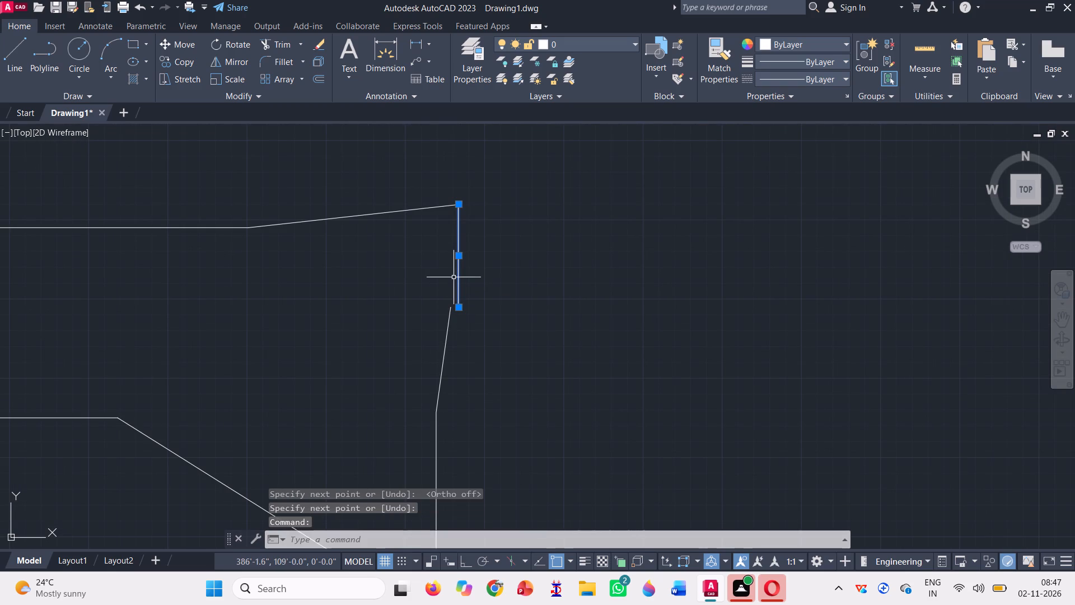
text(m)
key(space)
scroll(462, 305, up, 3)
click(443, 314)
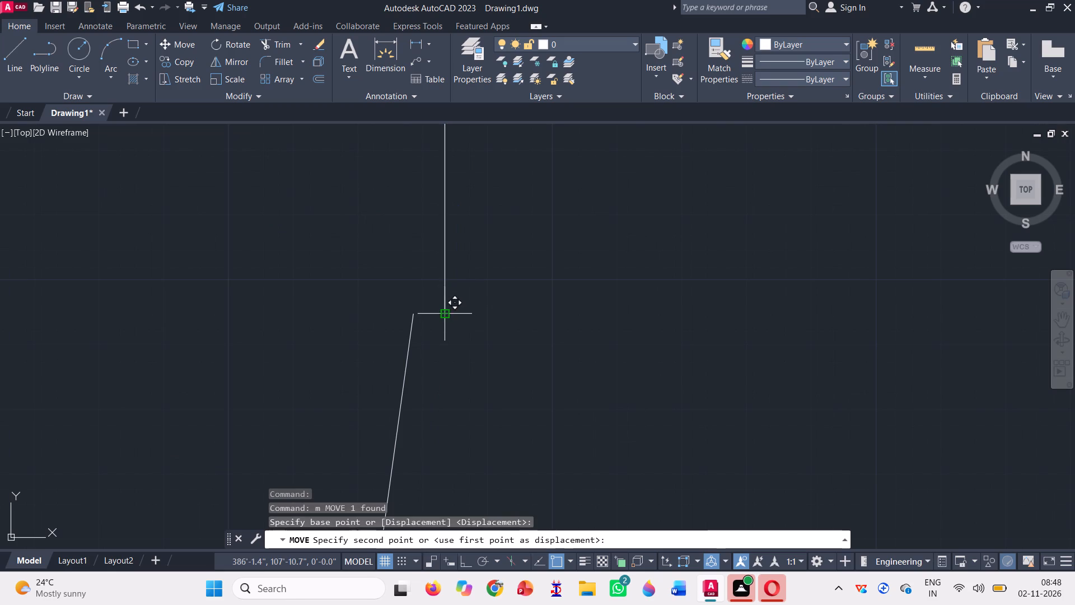
click(413, 311)
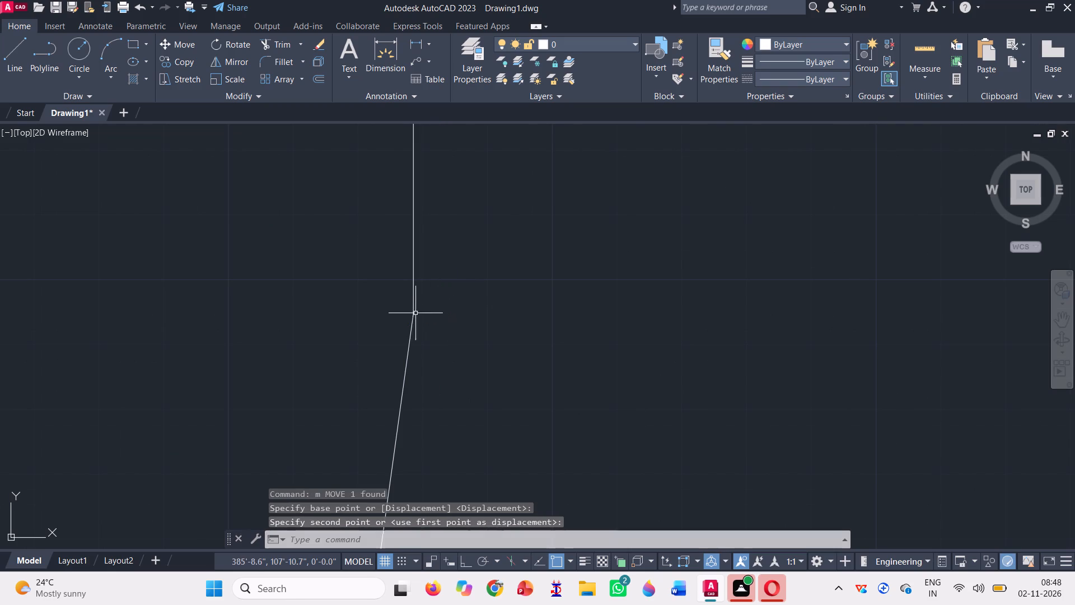
scroll(436, 327, down, 3)
Trim the moved vertical line's stub above the sloped top and the sloped line's overhang beyond the vertical.
click(273, 40)
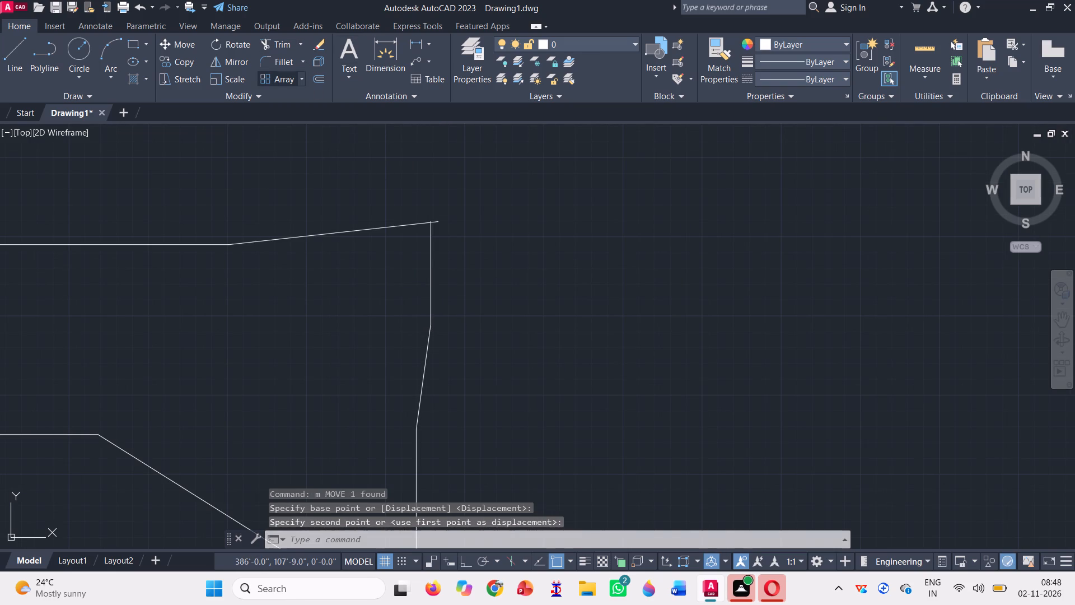
scroll(416, 208, up, 3)
scroll(489, 257, up, 4)
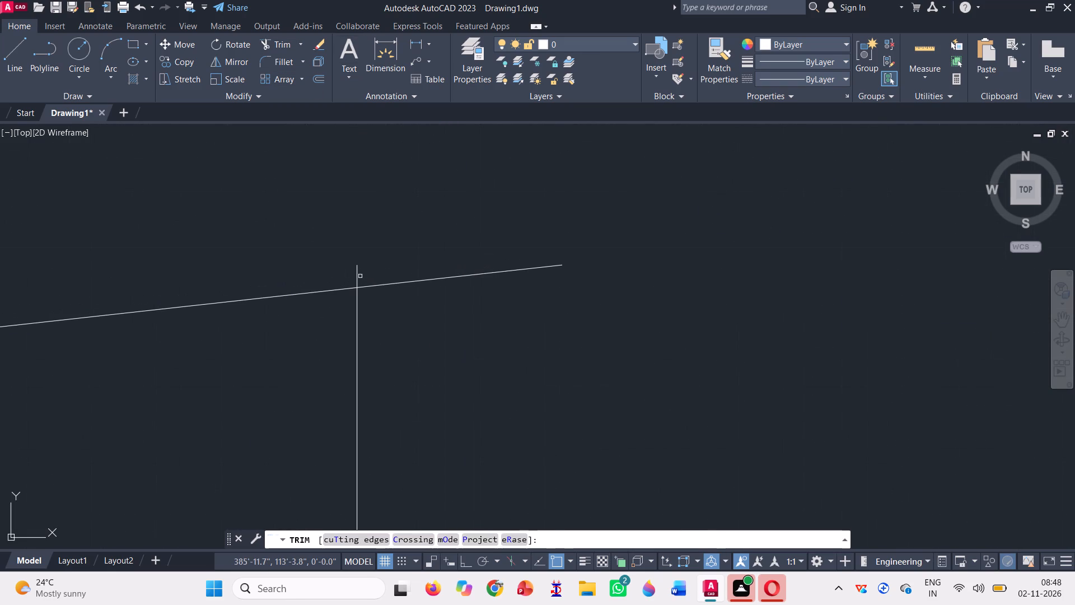
click(356, 270)
click(400, 277)
click(418, 306)
scroll(427, 282, down, 8)
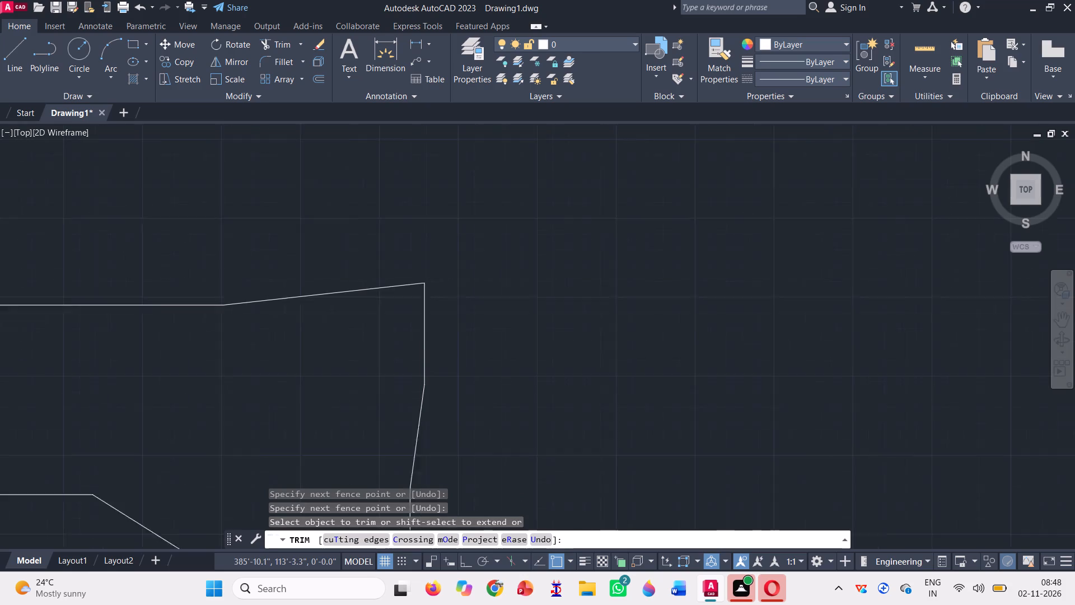
scroll(414, 262, down, 3)
key(Escape)
scroll(287, 301, up, 1)
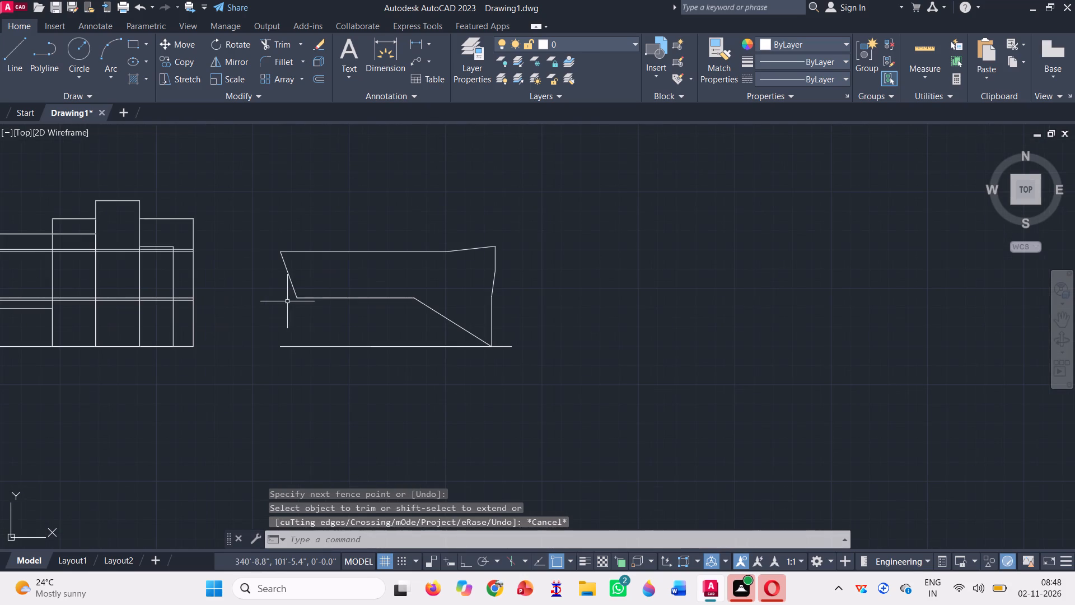
Draw a 1' horizontal line with Ortho on from the profile's upper left corner along the top edge.
key(l)
key(Return)
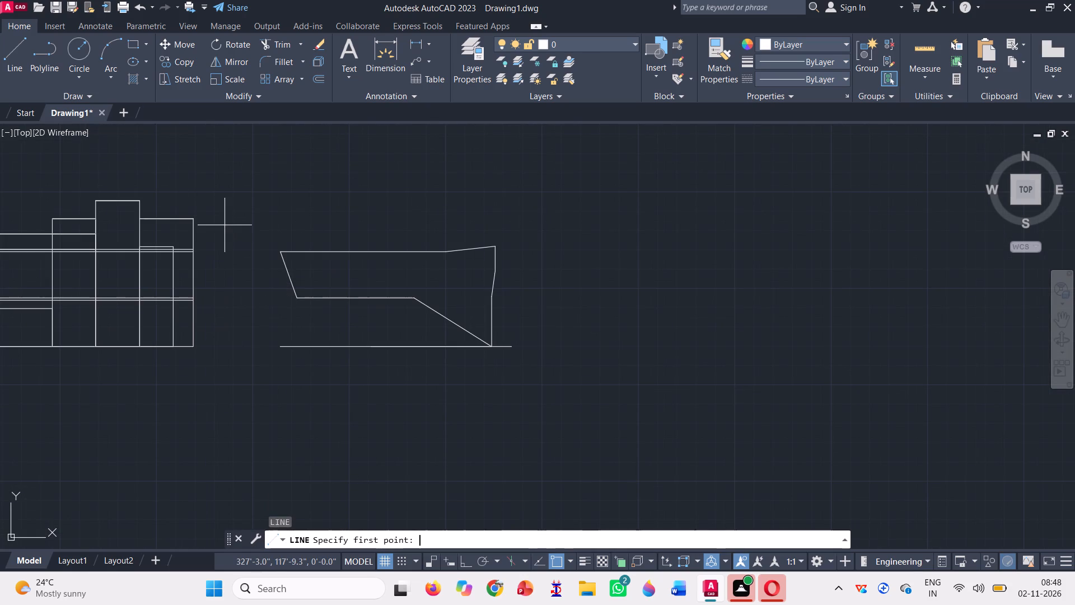
click(279, 252)
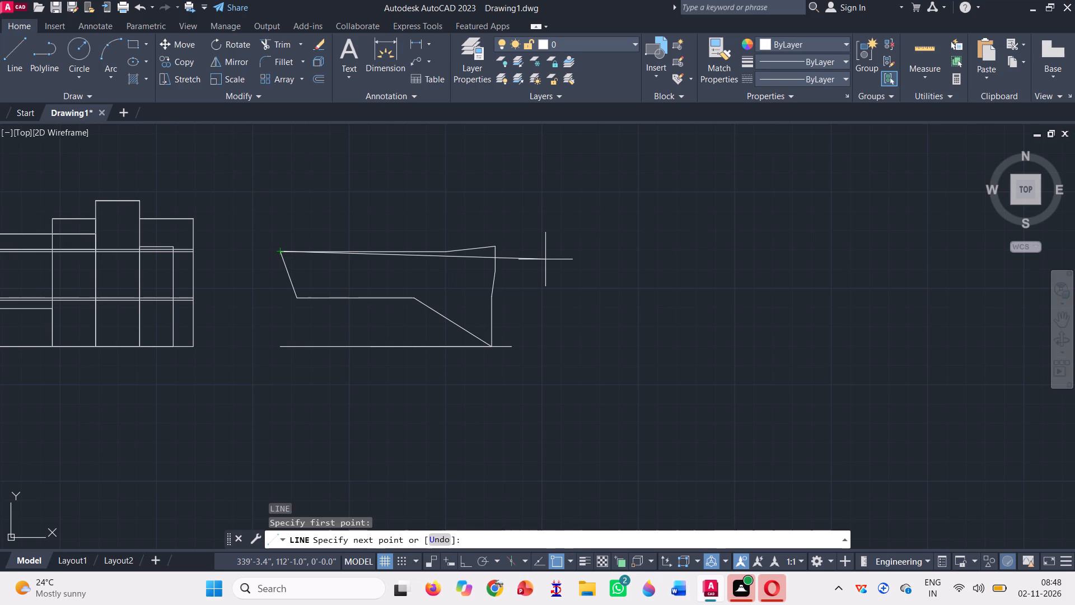
key(F8)
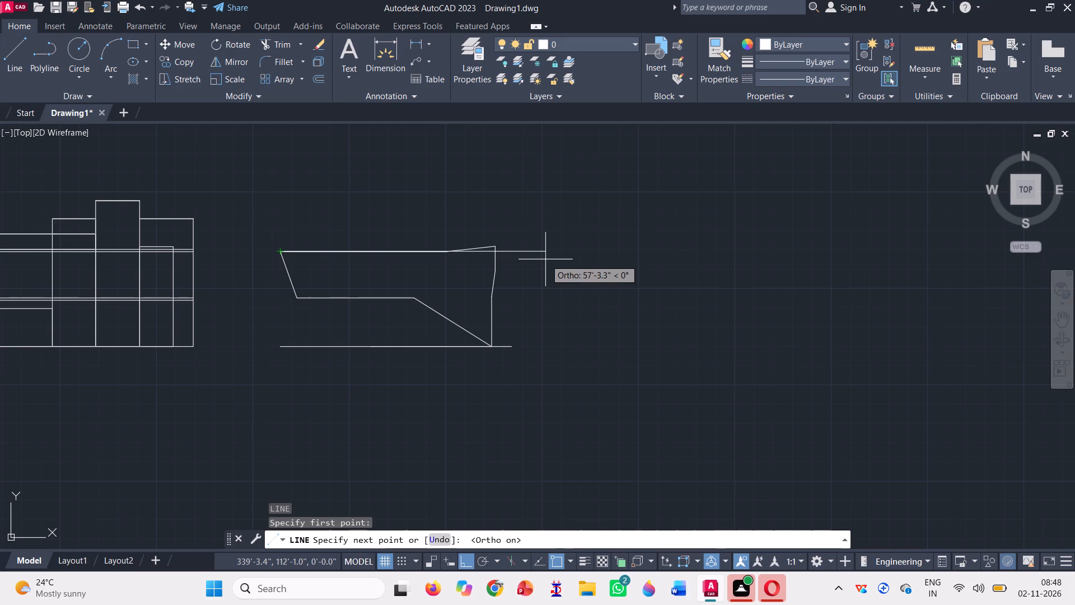
text(1')
key(Return)
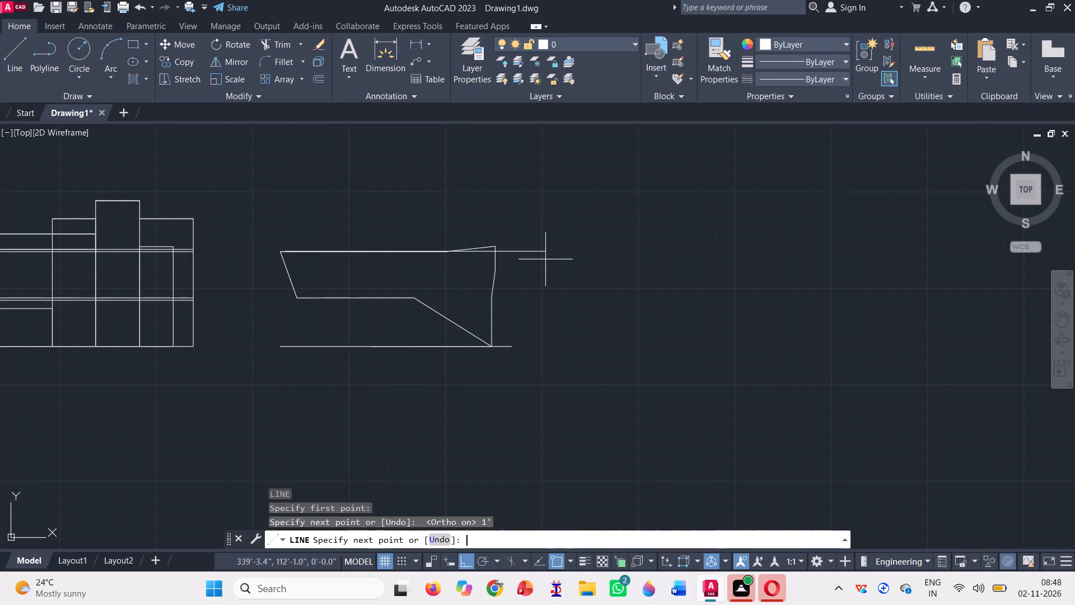
key(space)
scroll(290, 256, up, 2)
scroll(231, 240, up, 2)
Draw a 1' line from the upper left corner down the slanted edge, continuing diagonally to the 1' top line's end.
key(l)
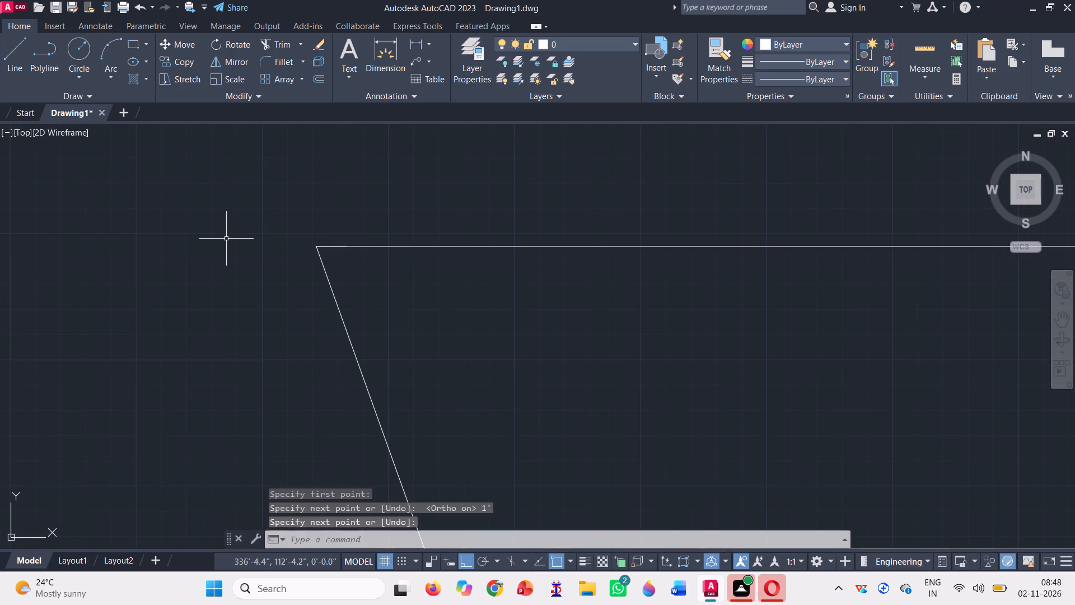
key(Return)
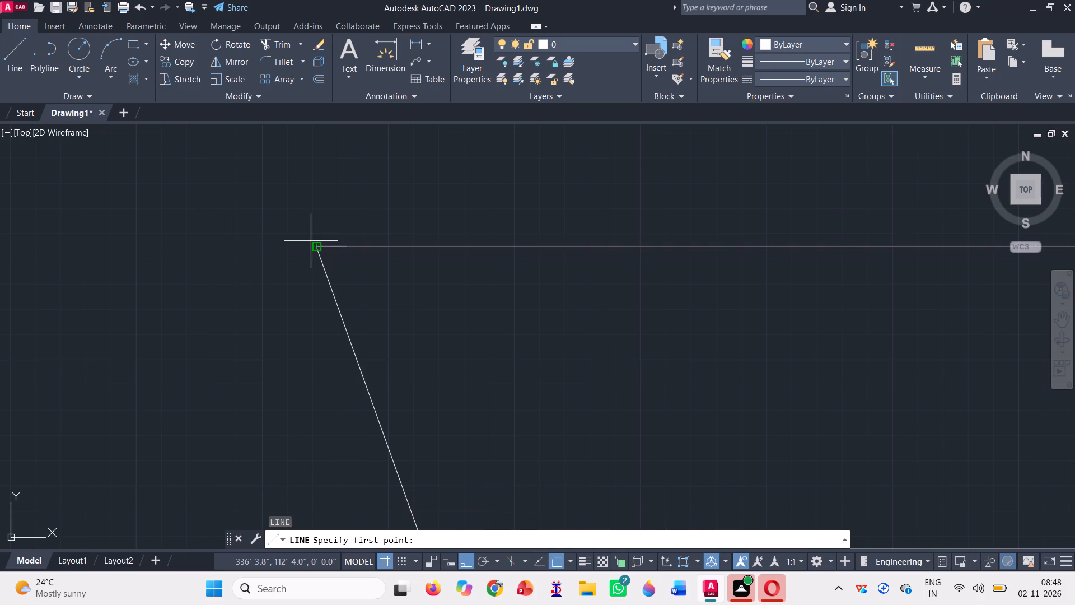
click(315, 246)
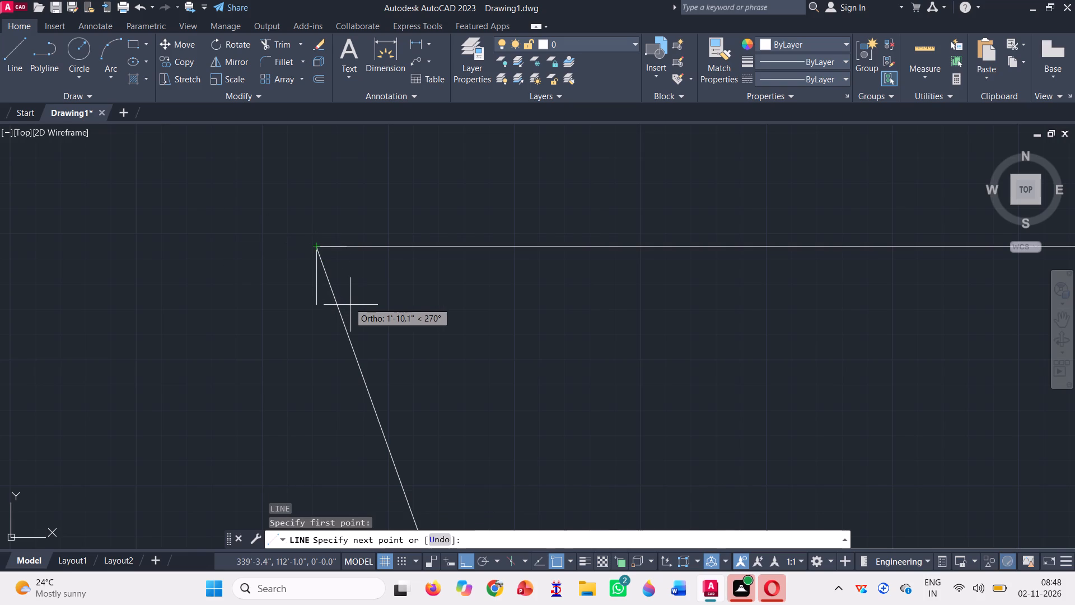
key(F8)
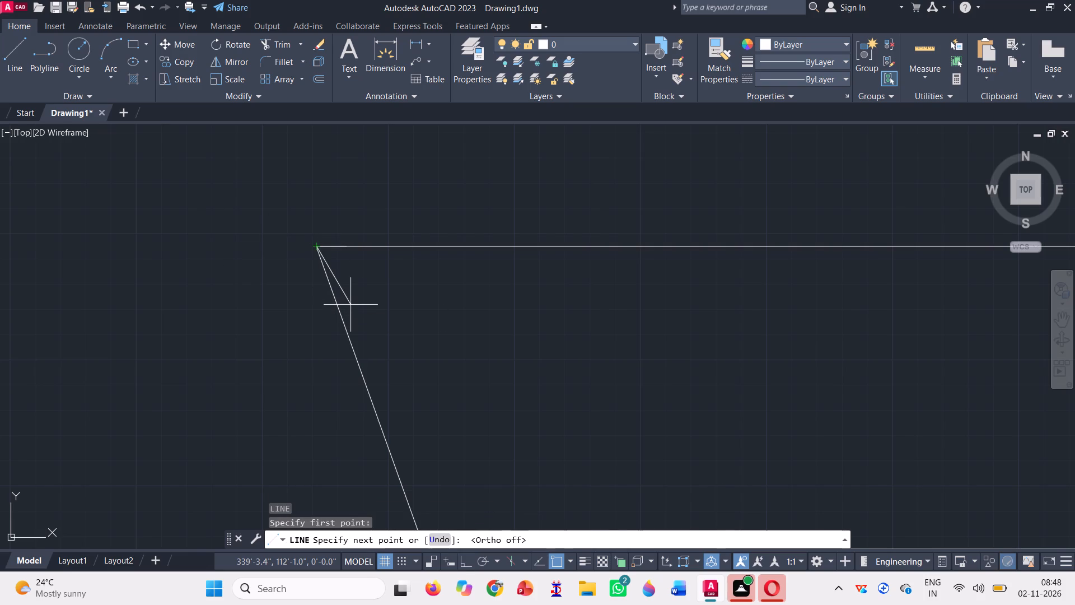
scroll(305, 269, down, 3)
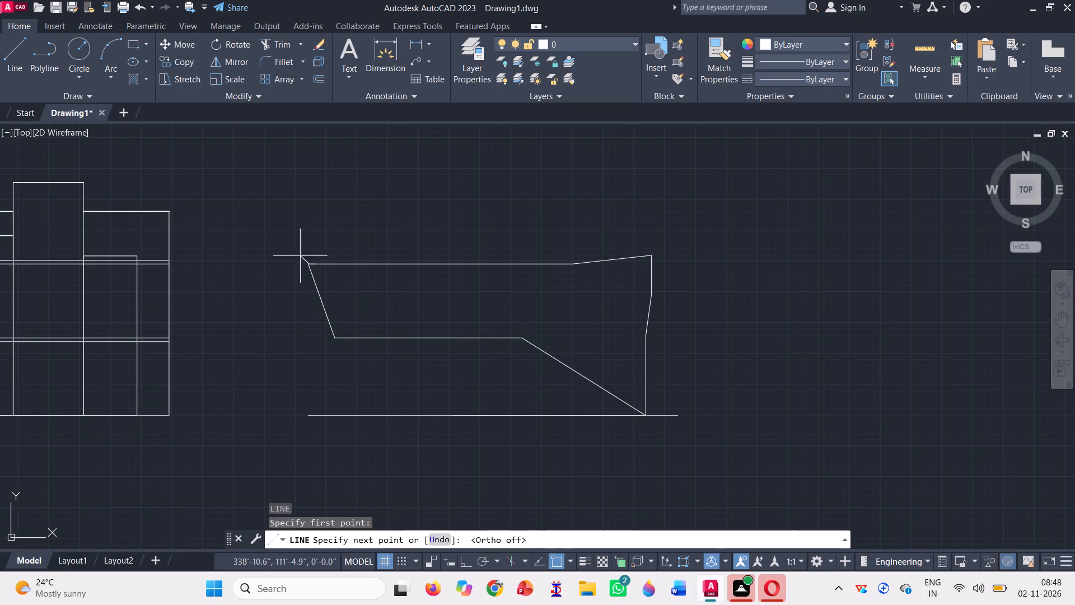
scroll(334, 341, up, 3)
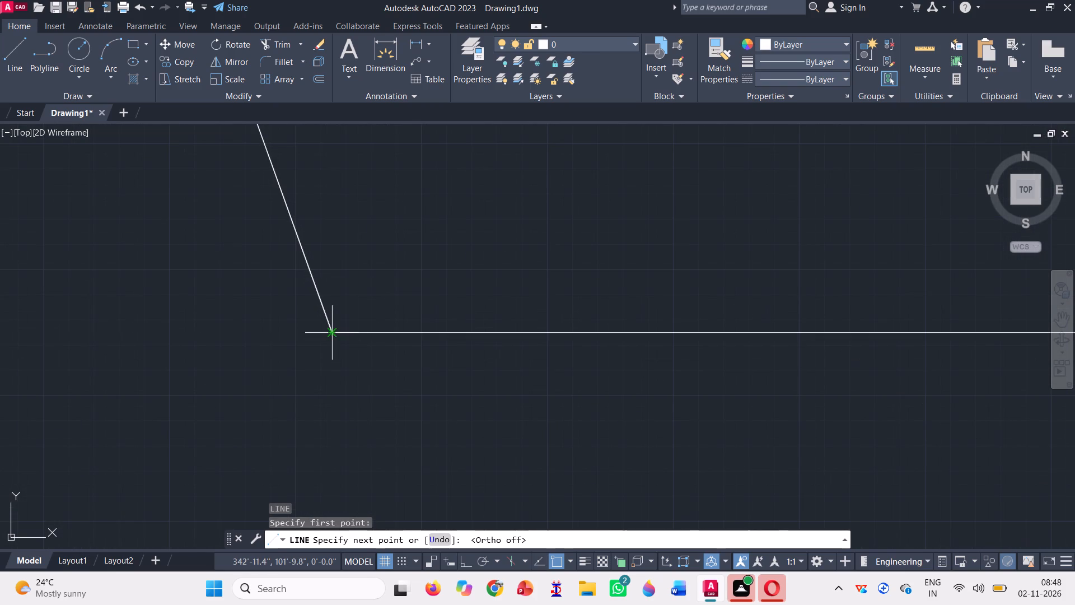
text(1')
key(Return)
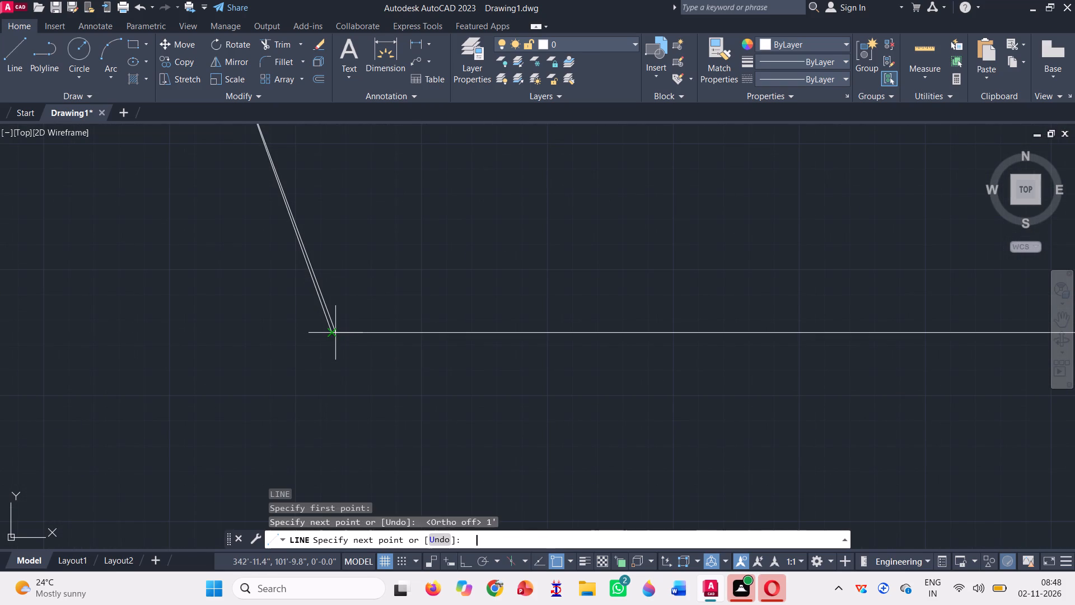
scroll(314, 394, down, 2)
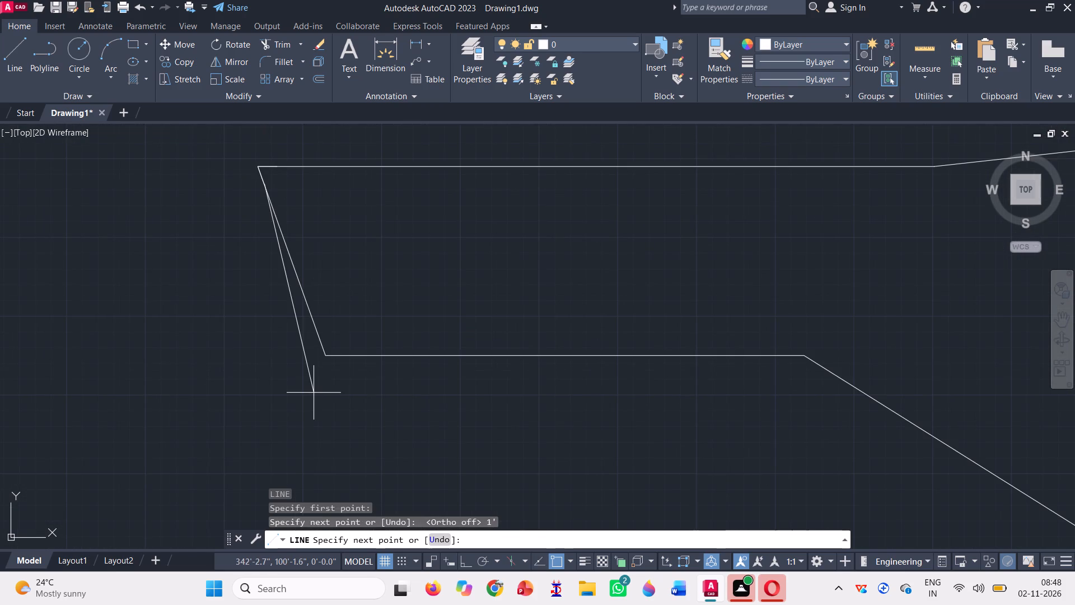
scroll(290, 255, up, 3)
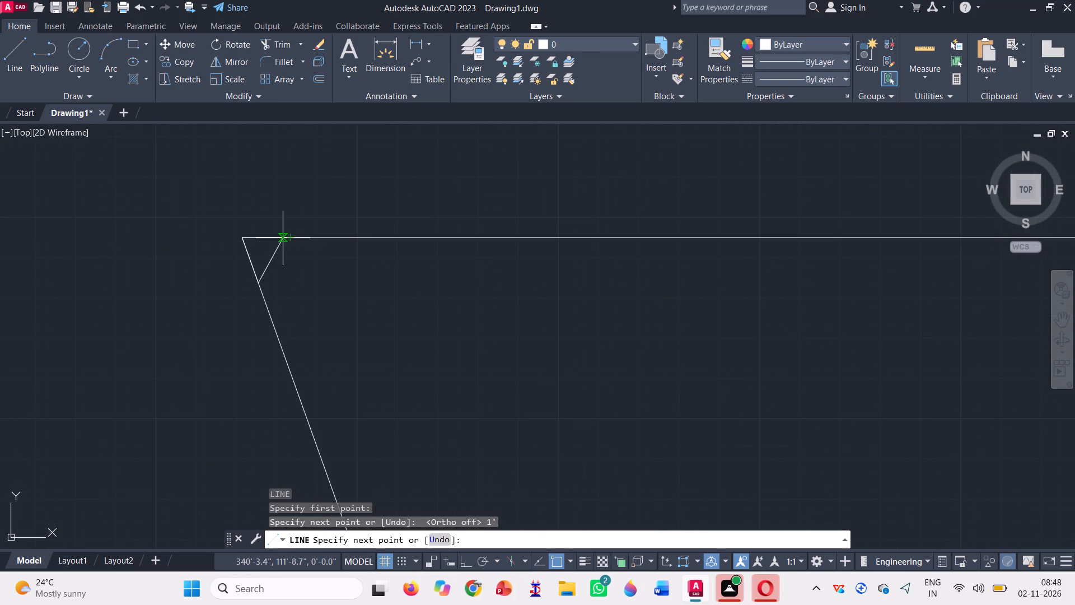
click(292, 236)
scroll(292, 278, down, 3)
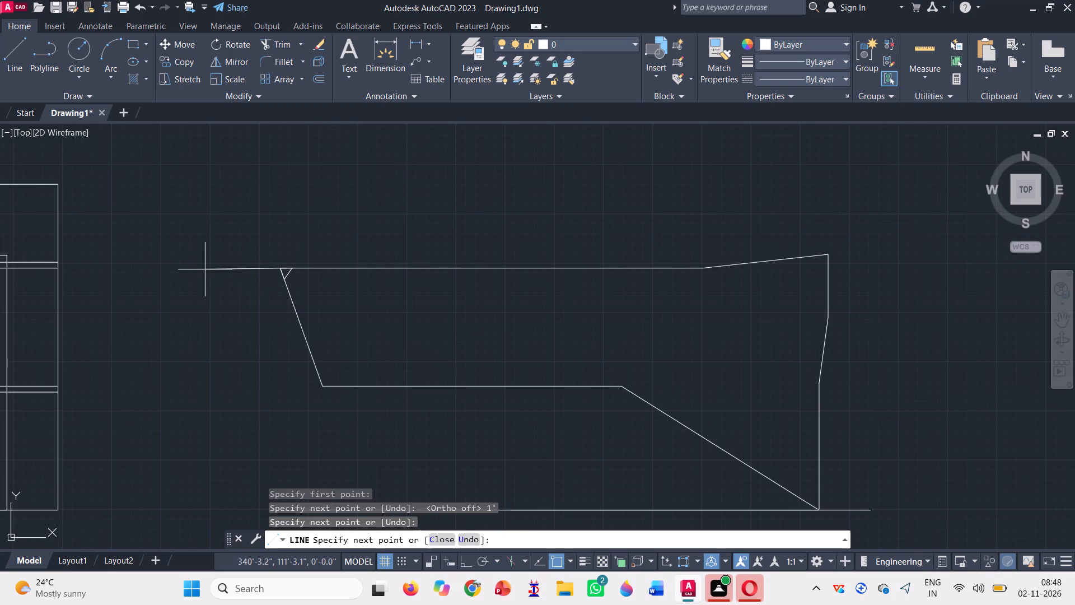
key(space)
scroll(208, 271, down, 1)
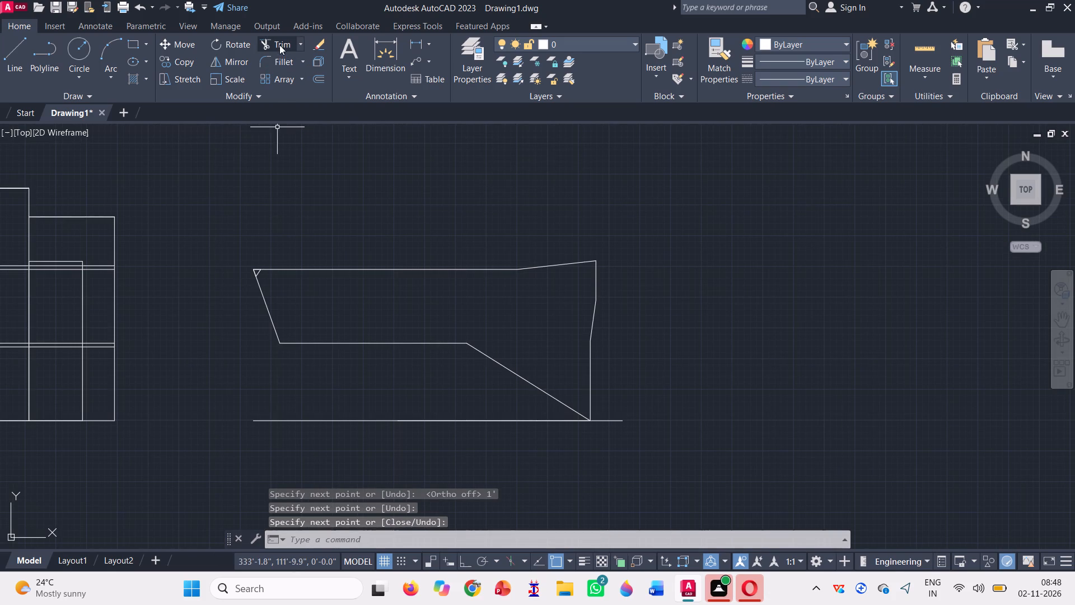
Trim away the profile's upper left corner up to the 1' marks, including the diagonal line across it.
click(279, 45)
scroll(241, 272, up, 2)
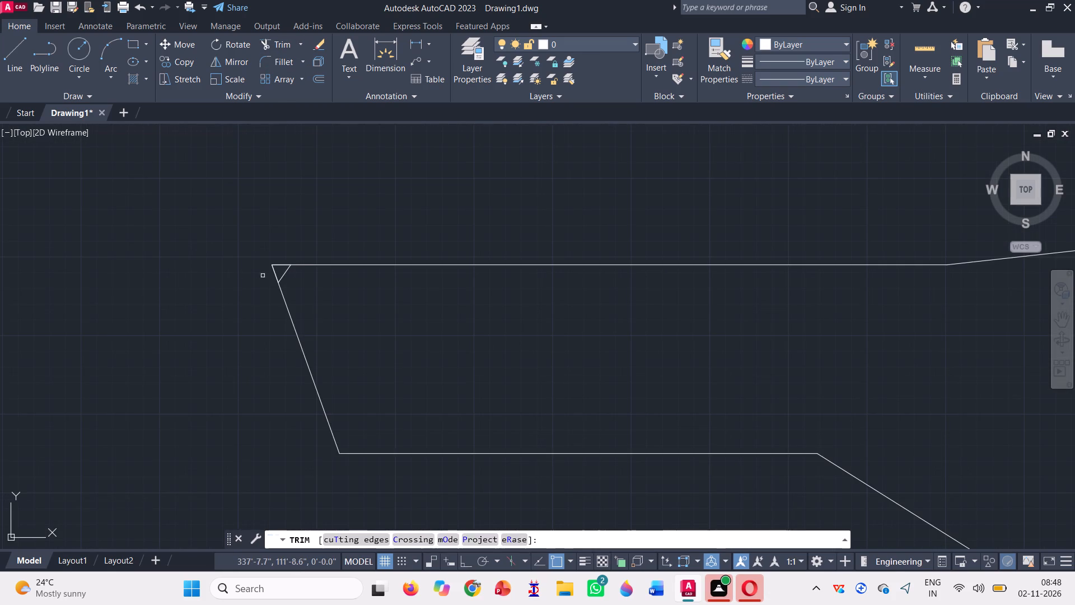
scroll(267, 276, up, 3)
click(267, 276)
click(377, 168)
click(348, 254)
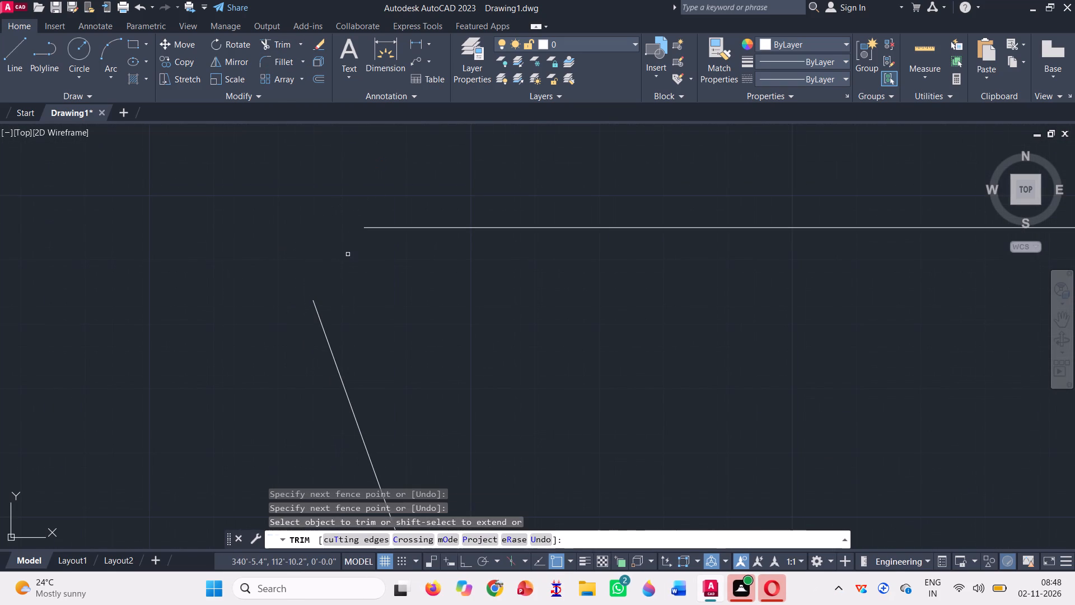
Join the open upper left corner with a tangent blend curve between the slanted left edge and the top edge.
click(306, 63)
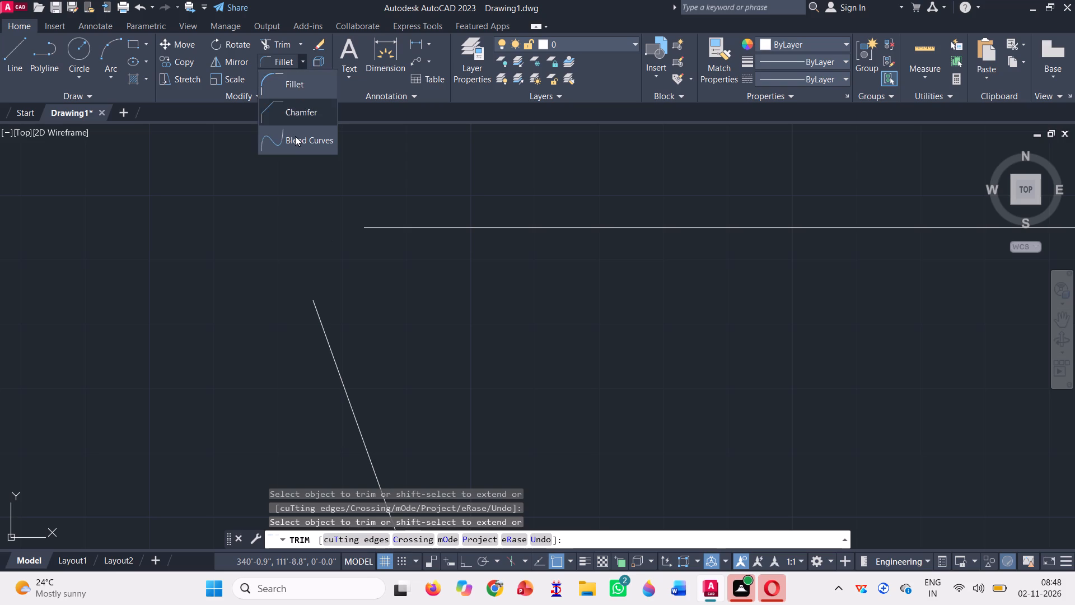
click(295, 136)
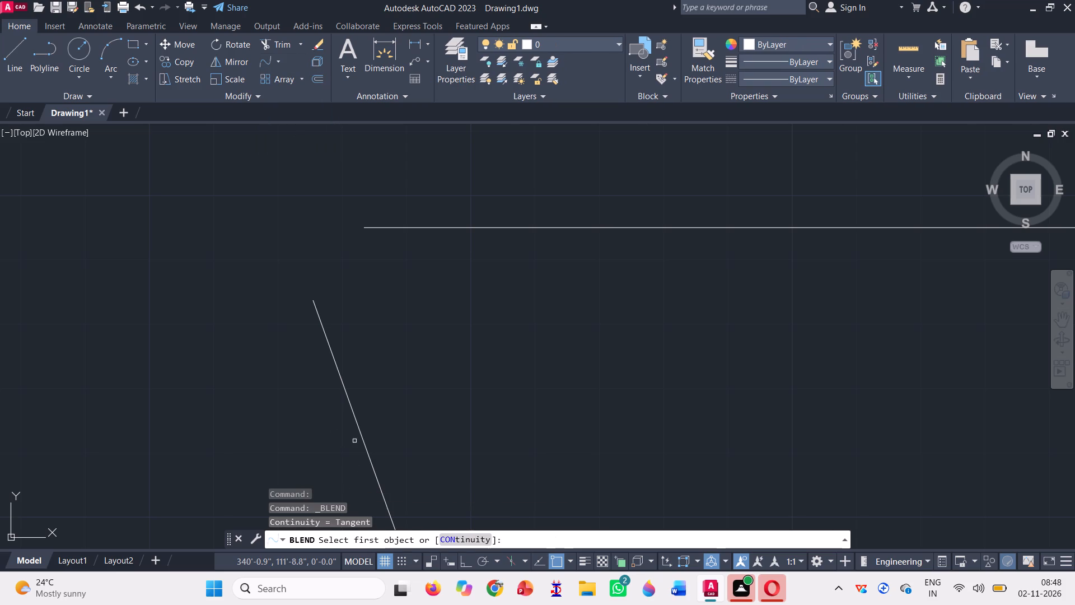
click(354, 420)
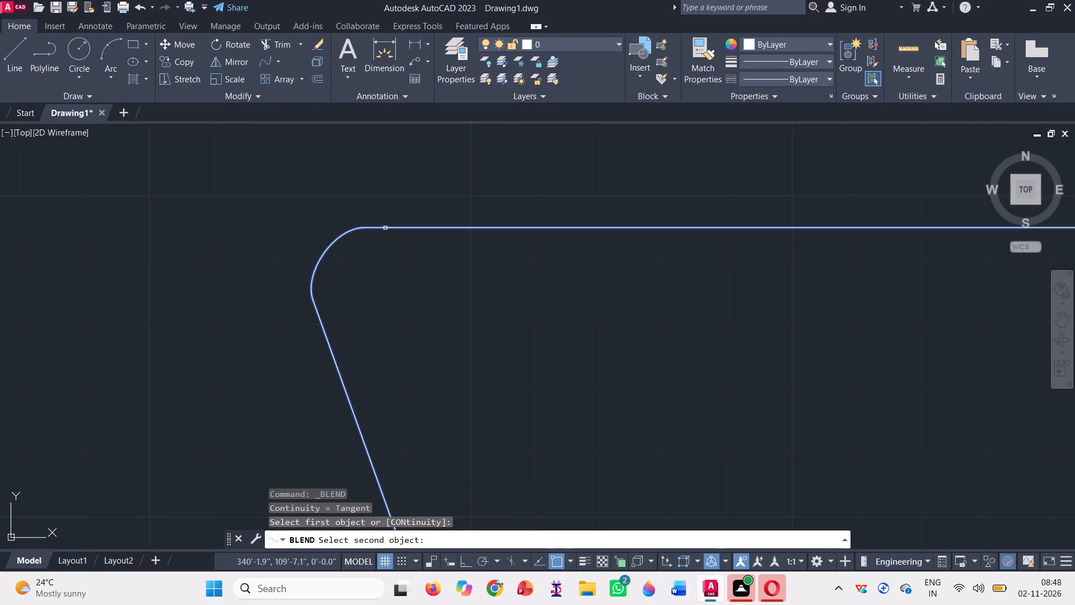
click(385, 227)
Draw a 1' horizontal line with Ortho on from the profile's lower left corner along the bottom edge.
scroll(260, 266, down, 5)
scroll(286, 352, up, 2)
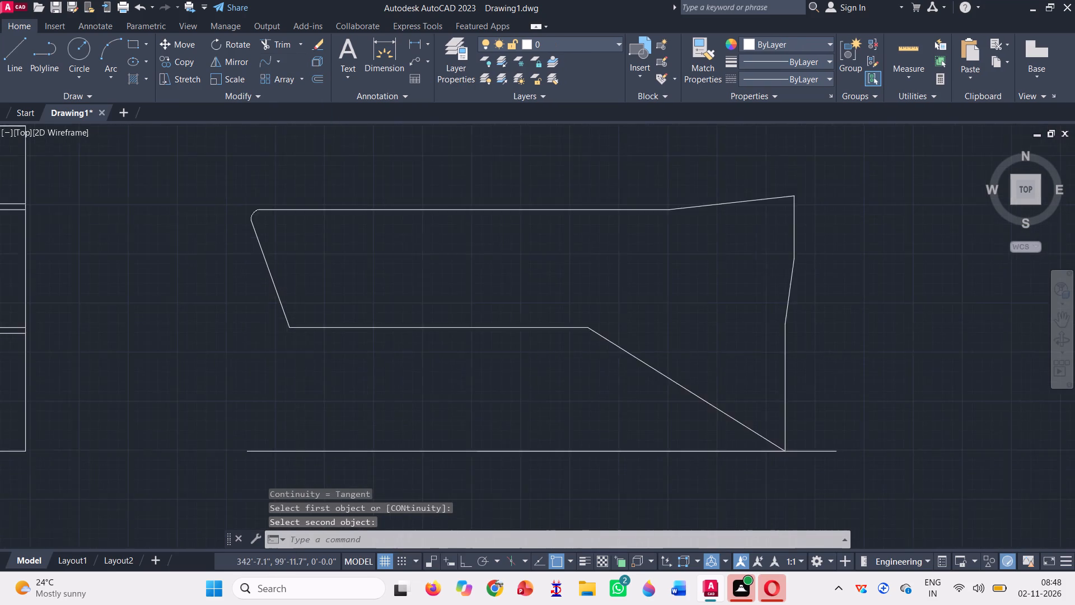
scroll(286, 352, up, 1)
key(l)
key(Return)
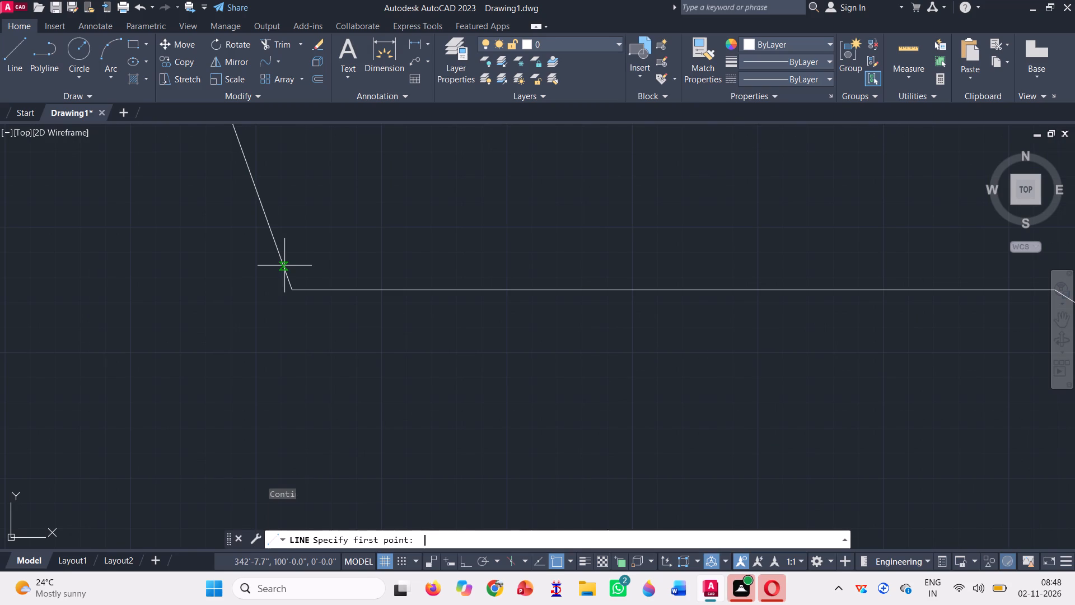
click(294, 283)
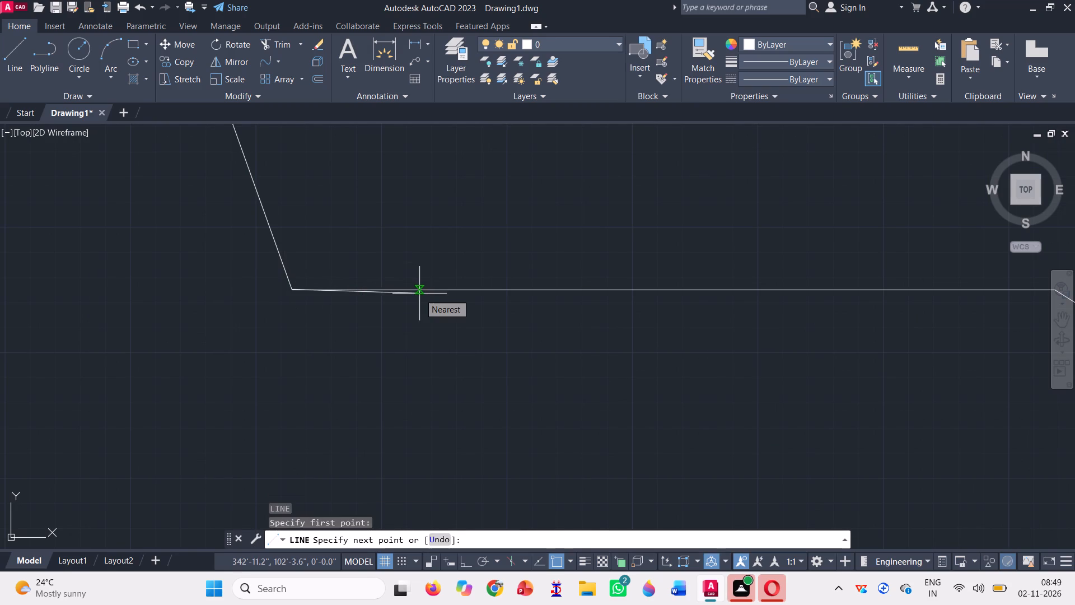
key(F8)
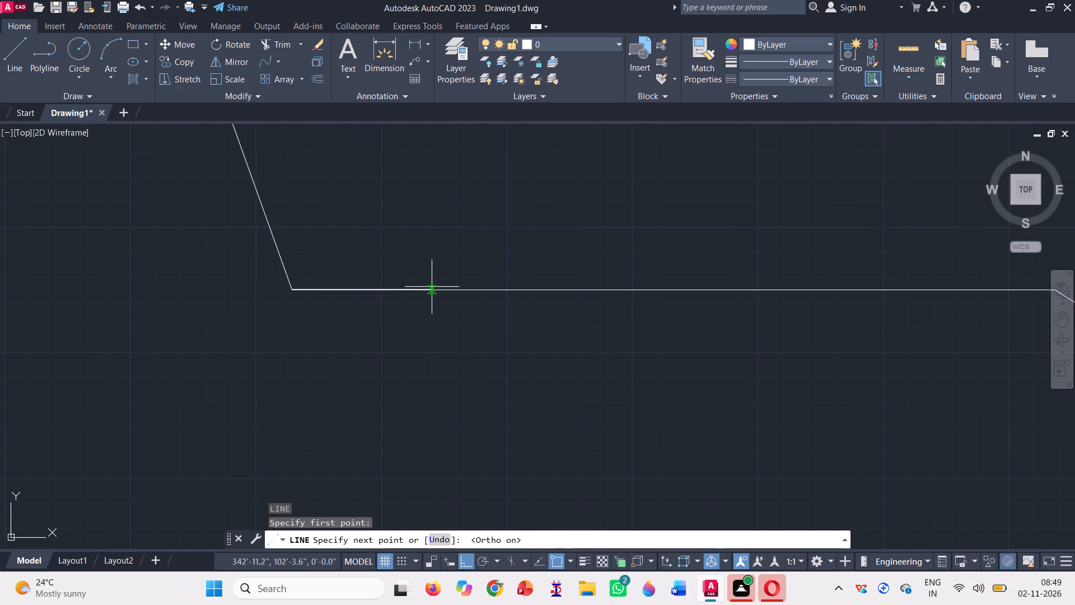
key(1)
key(apostrophe)
key(Return)
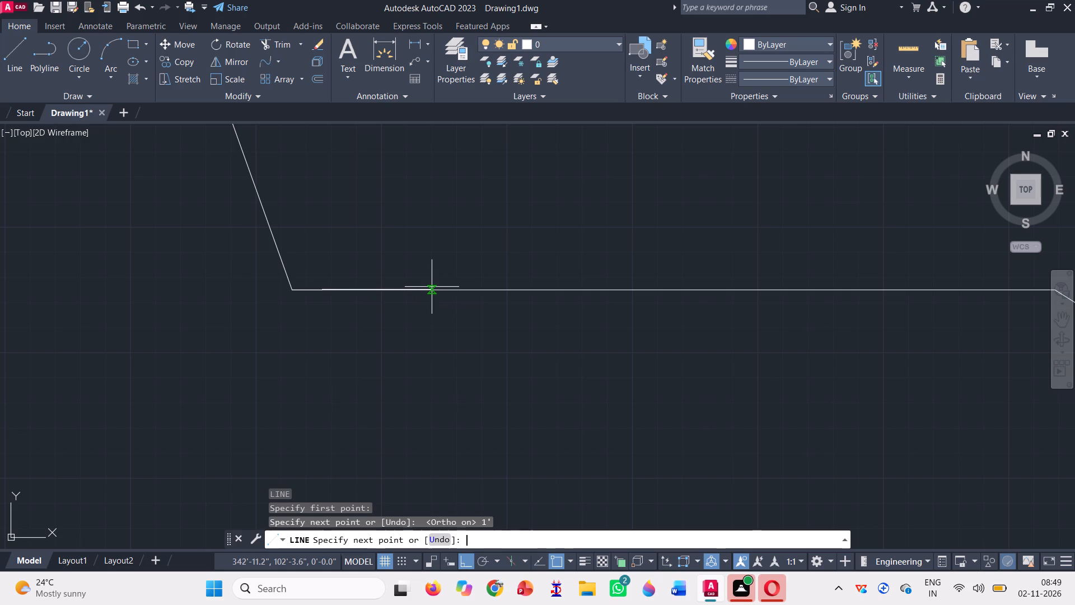
key(space)
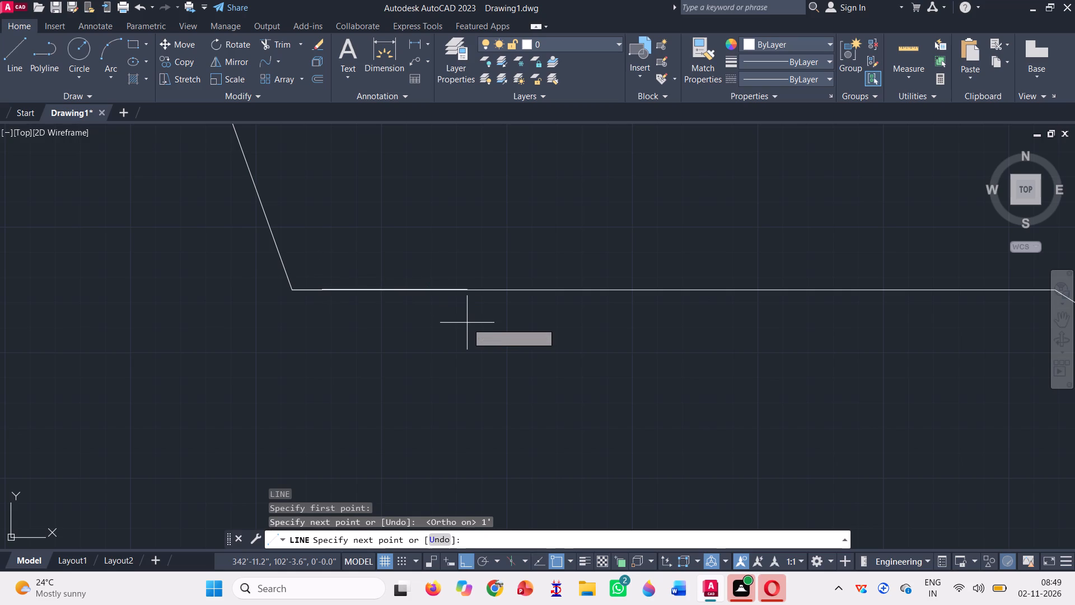
With Ortho off, draw a 1' line from the lower left corner up the slanted edge, continuing diagonally to the 1' bottom line's end.
text(l)
key(Return)
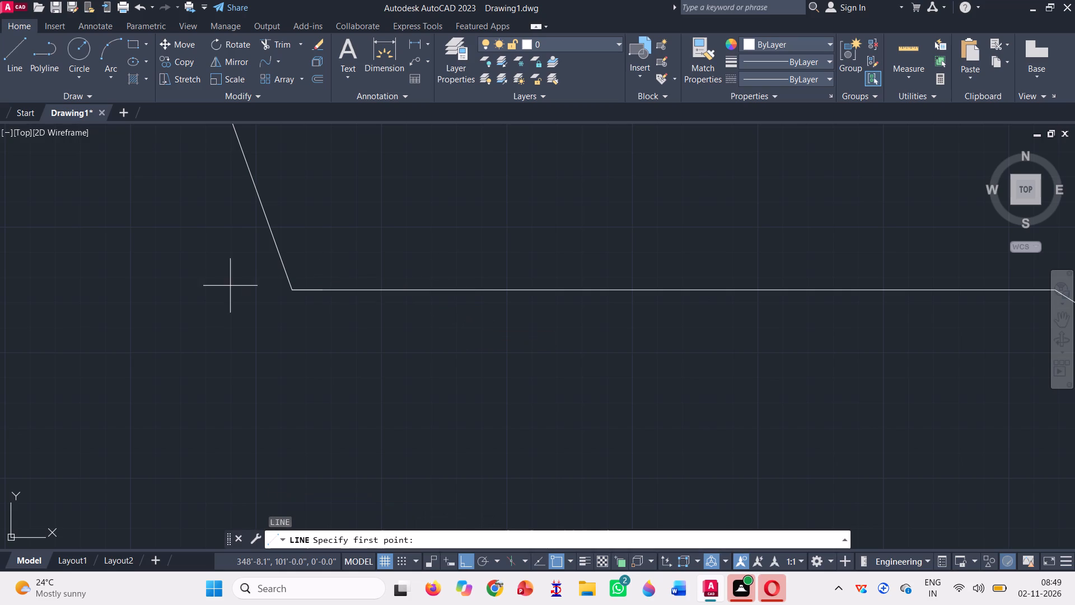
click(291, 291)
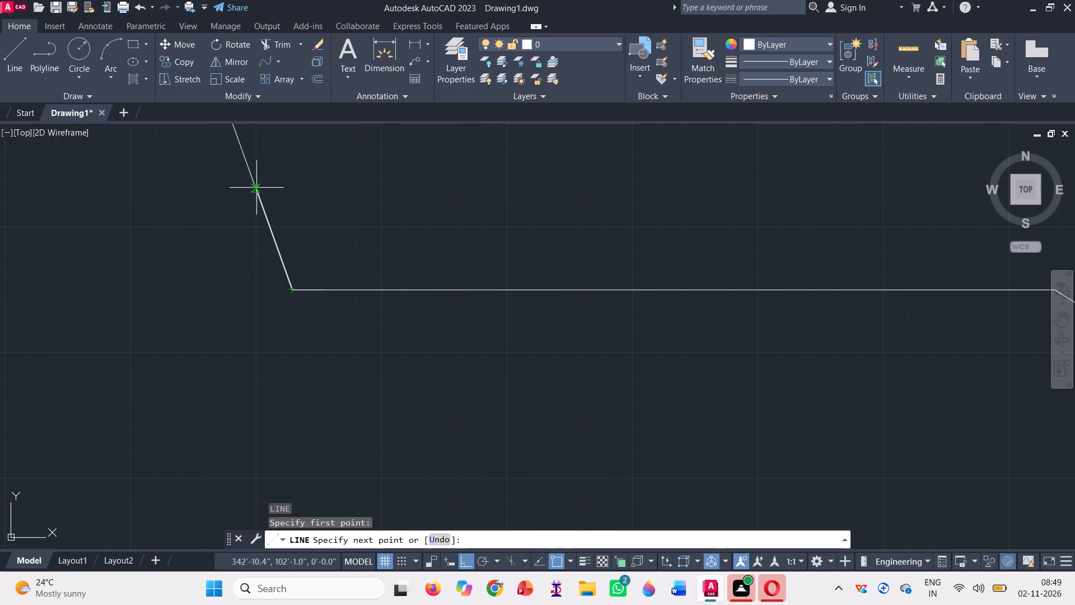
scroll(302, 347, down, 1)
key(F8)
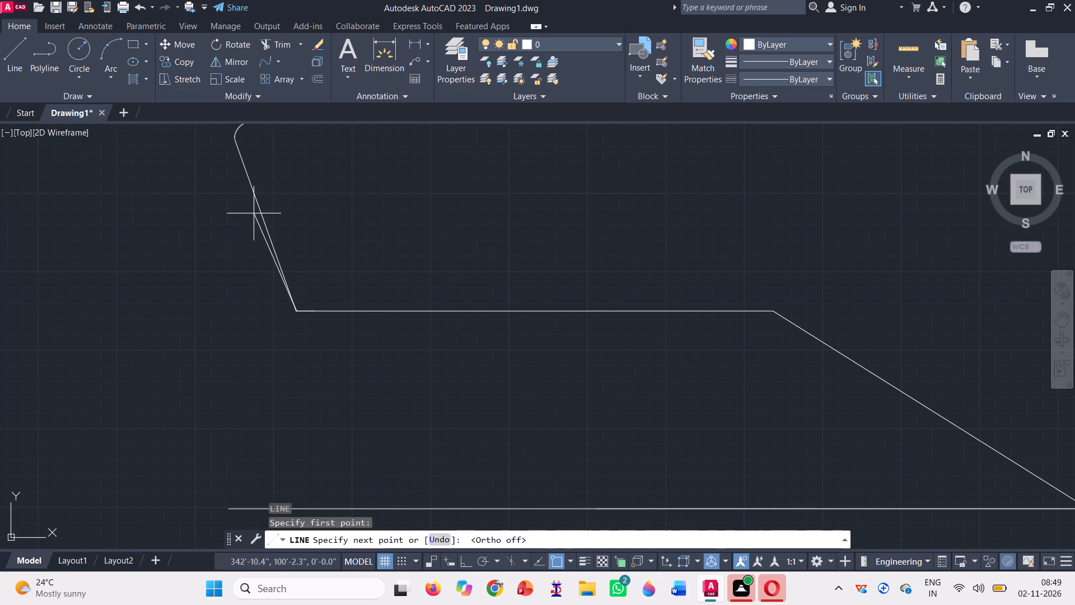
text(1')
key(Return)
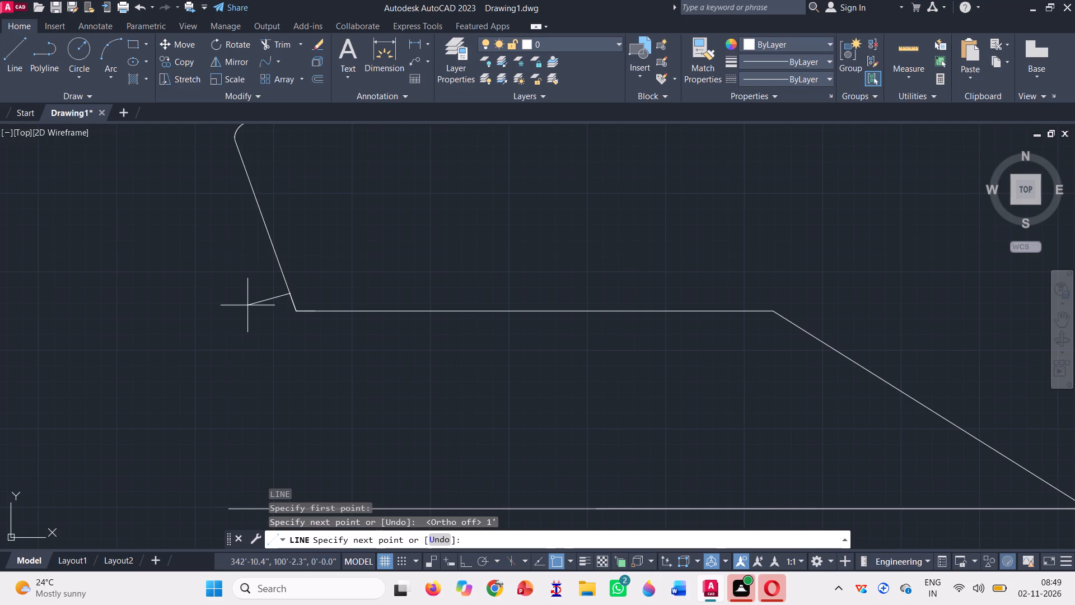
scroll(300, 285, up, 2)
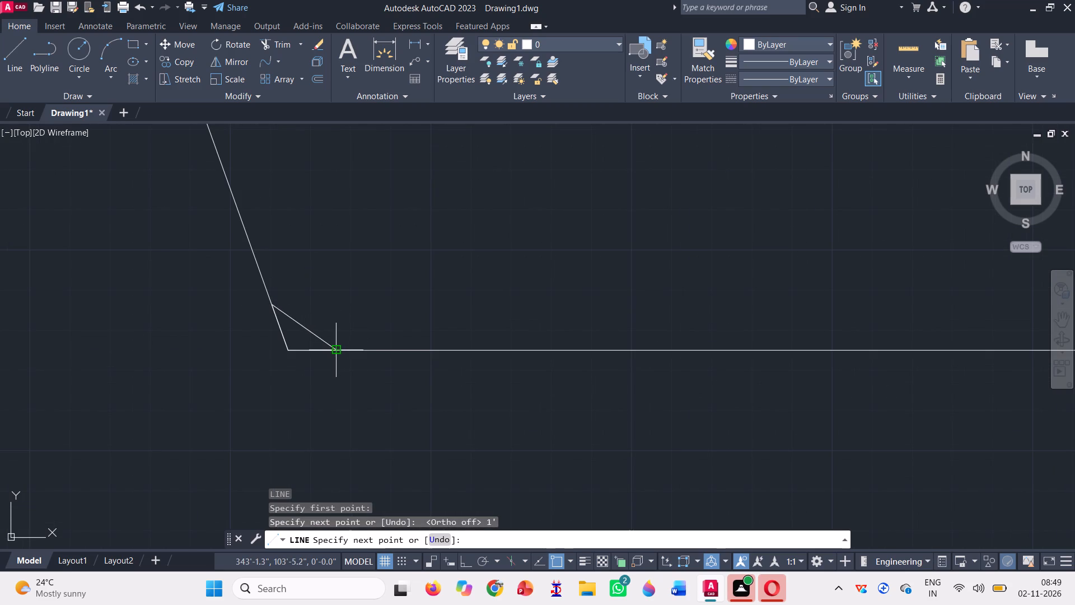
click(335, 348)
scroll(221, 330, down, 3)
key(space)
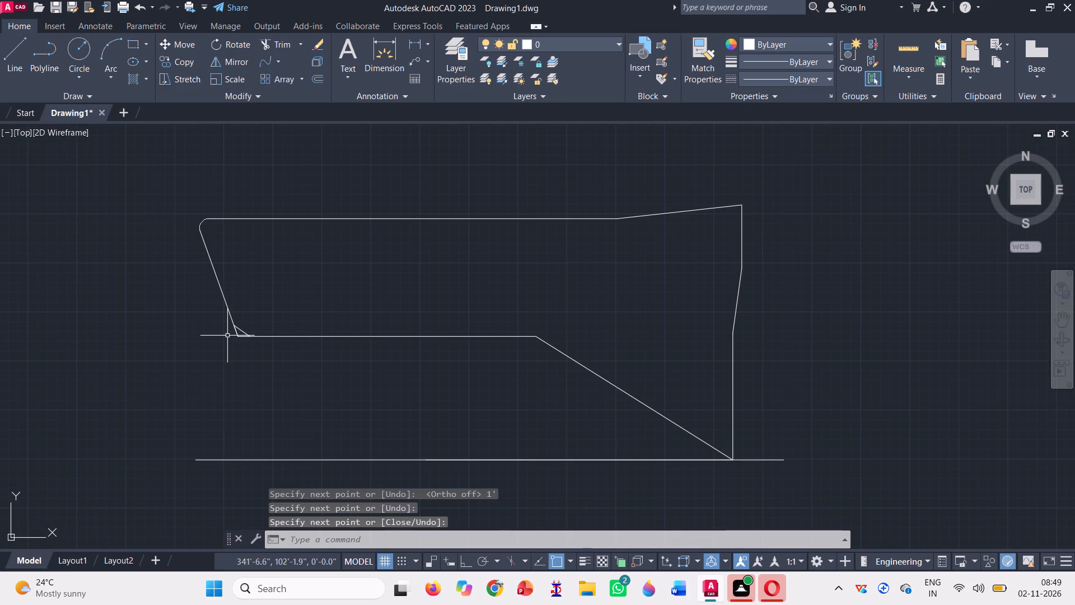
Draw a 1' horizontal line with Ortho on, leftward along the bottom edge from its corner with the long sloped edge.
key(l)
key(Return)
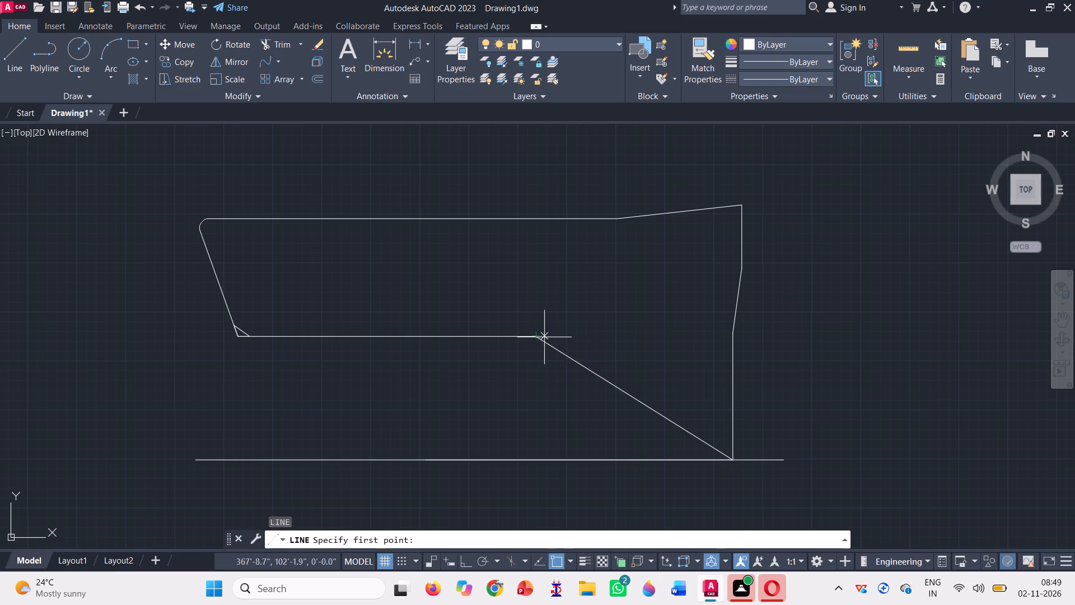
click(537, 336)
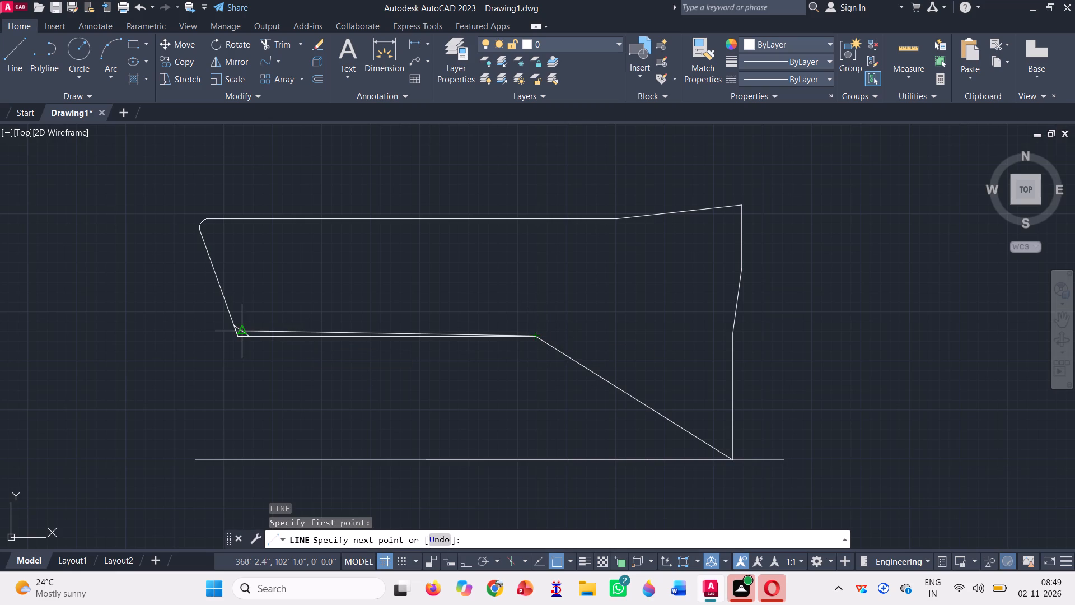
key(F8)
text(1')
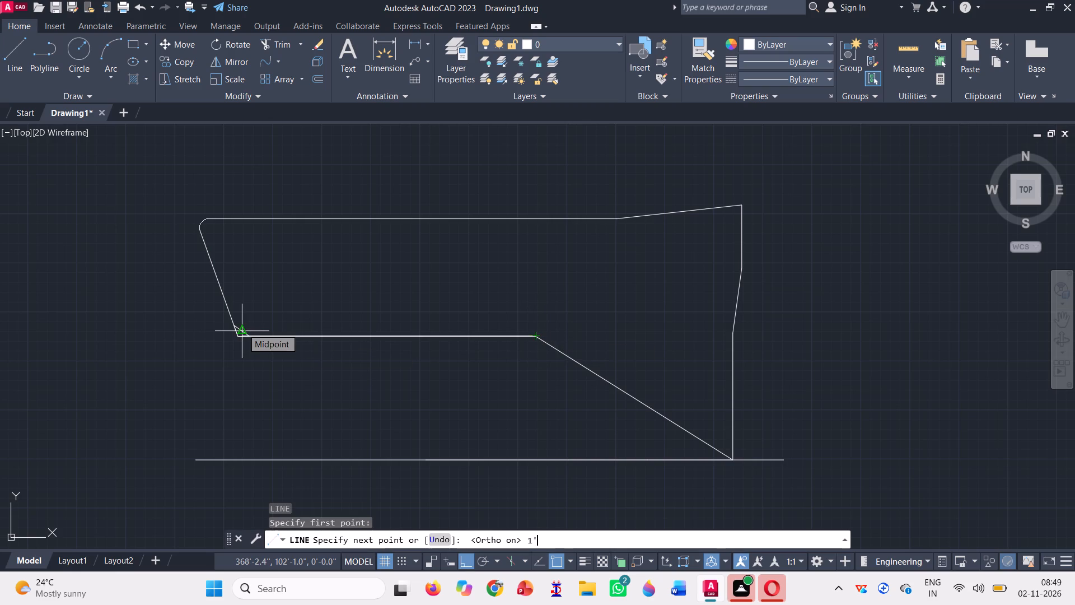
key(Return)
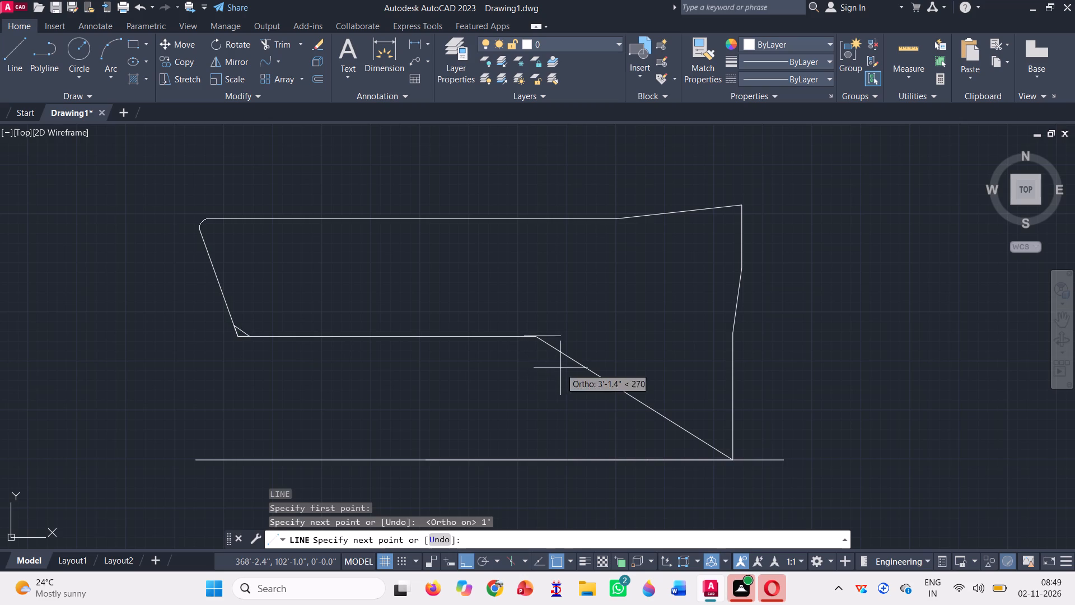
scroll(560, 364, up, 2)
scroll(466, 342, down, 1)
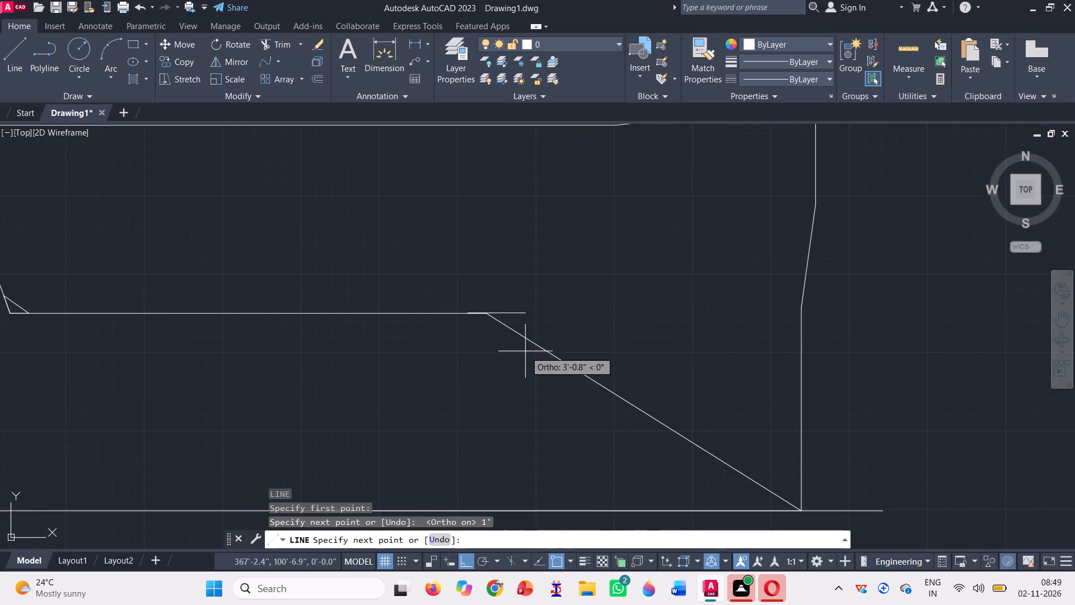
scroll(525, 351, down, 1)
key(space)
With Ortho off, draw a 1' line from that corner down the long sloped edge, continuing to the 1' horizontal line's end.
key(l)
key(Return)
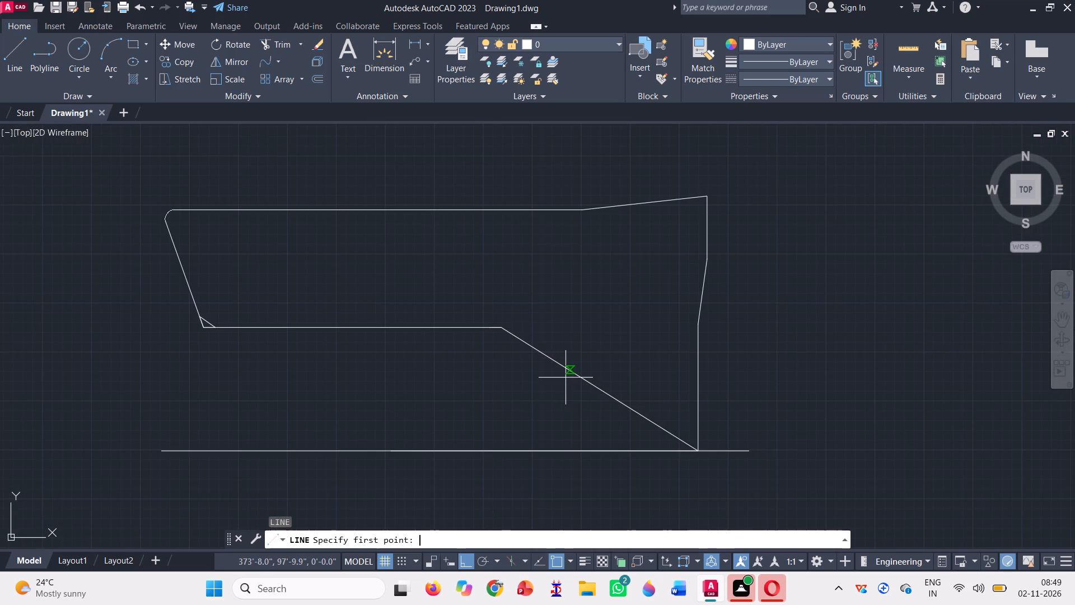
click(501, 328)
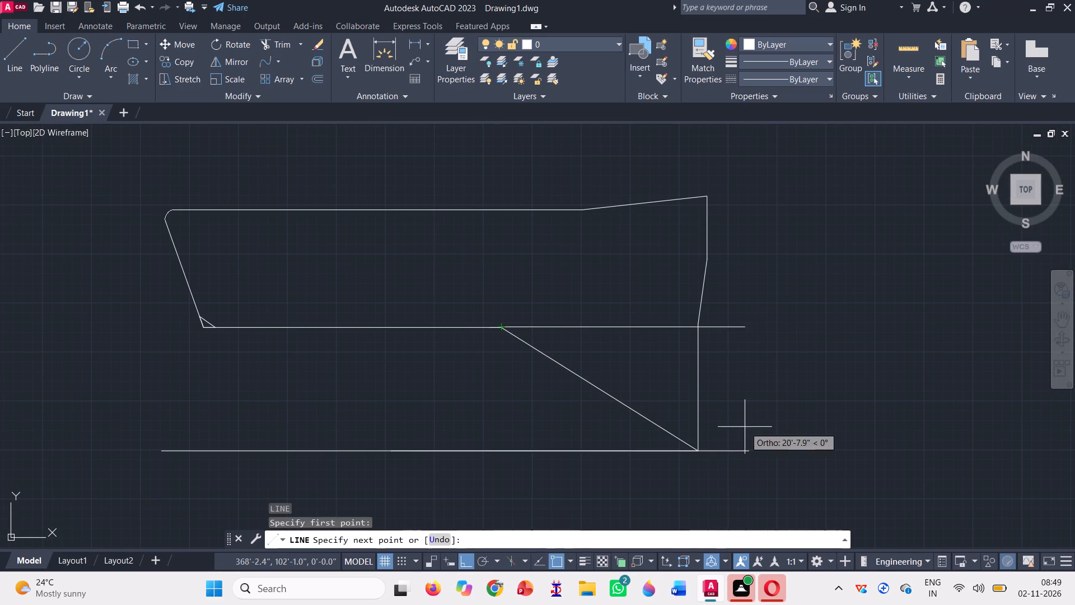
key(F8)
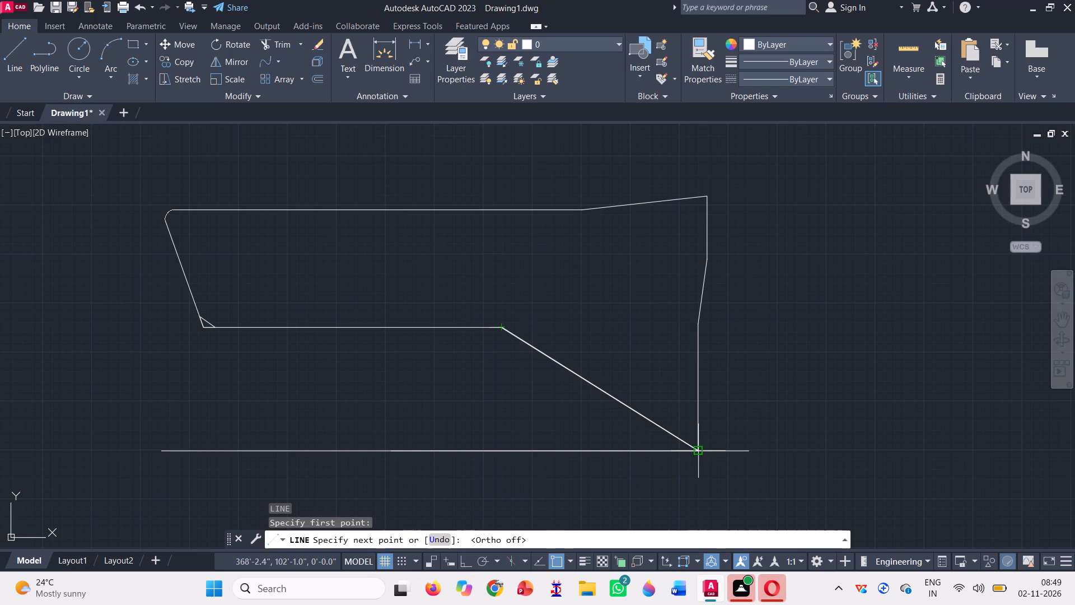
text(1')
key(Return)
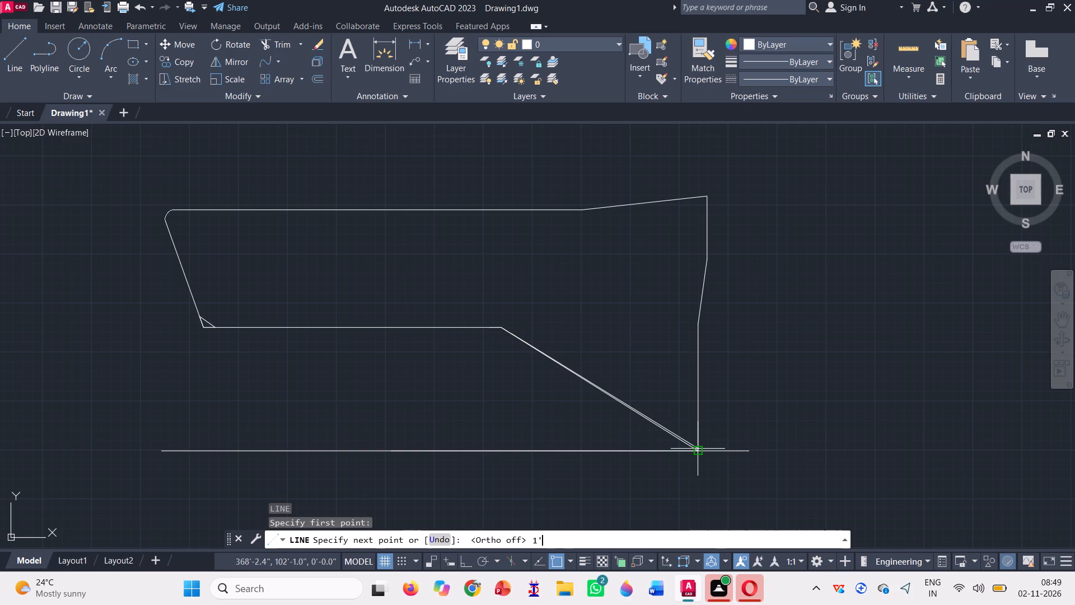
scroll(490, 325, up, 3)
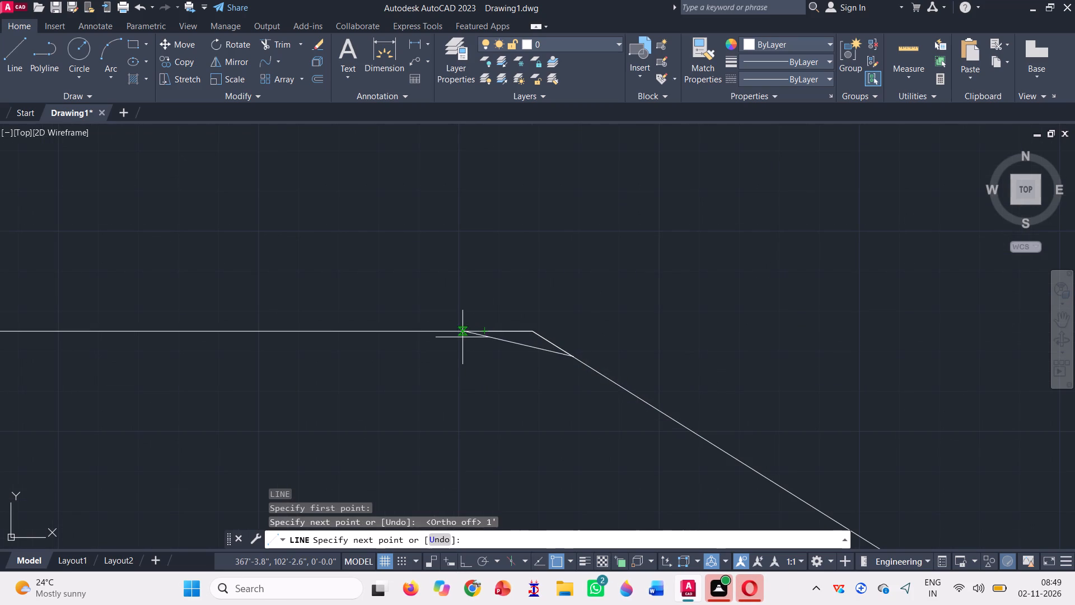
click(483, 334)
scroll(293, 362, down, 3)
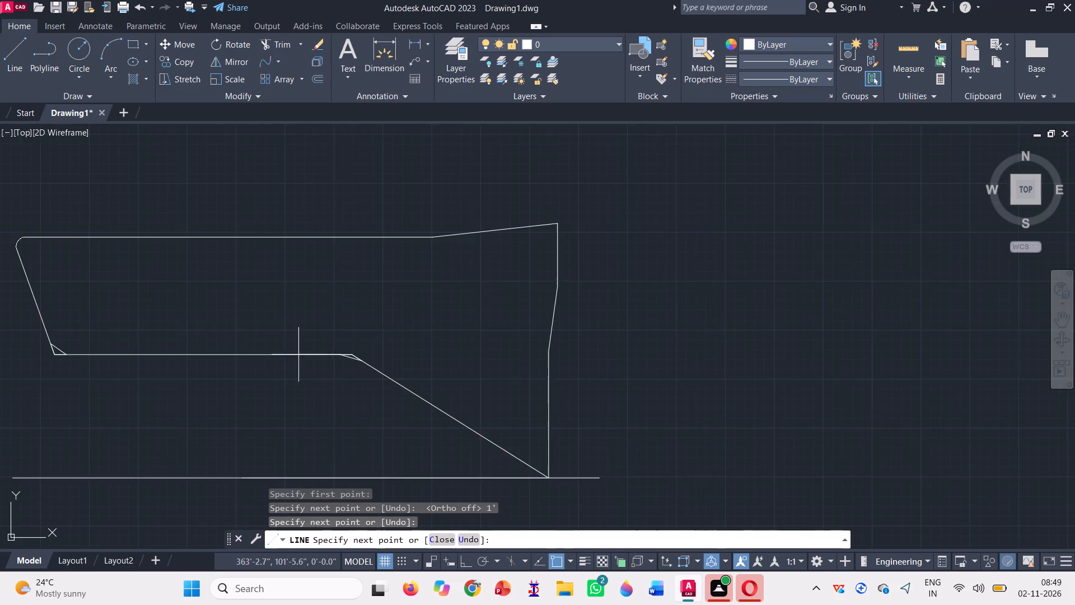
scroll(370, 338, down, 2)
key(space)
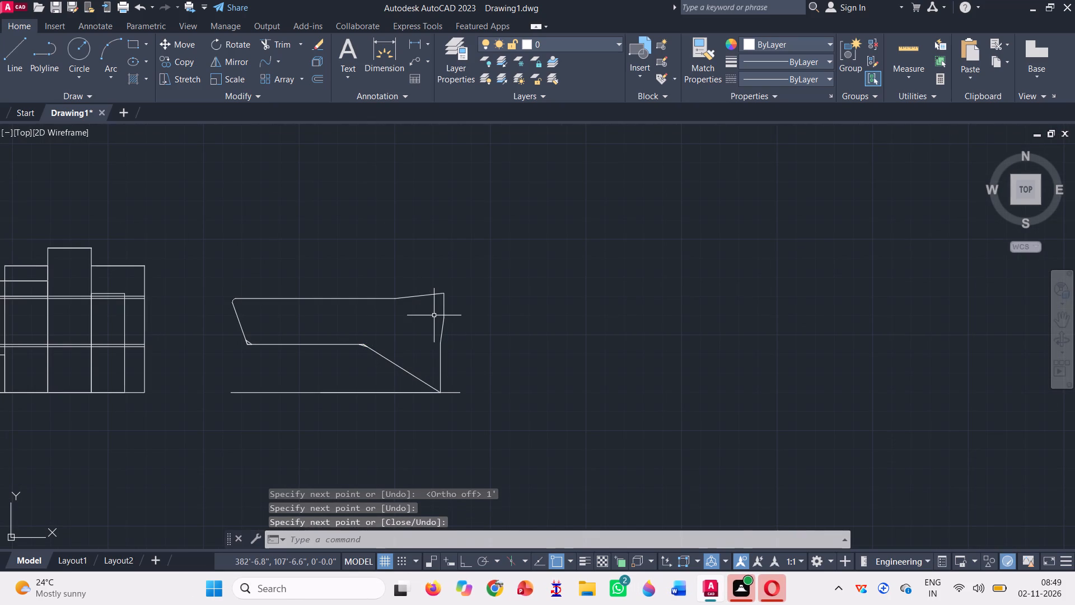
Draw a 1' line from the profile's upper right corner back along the sloped top edge.
scroll(436, 331, up, 3)
scroll(445, 390, down, 1)
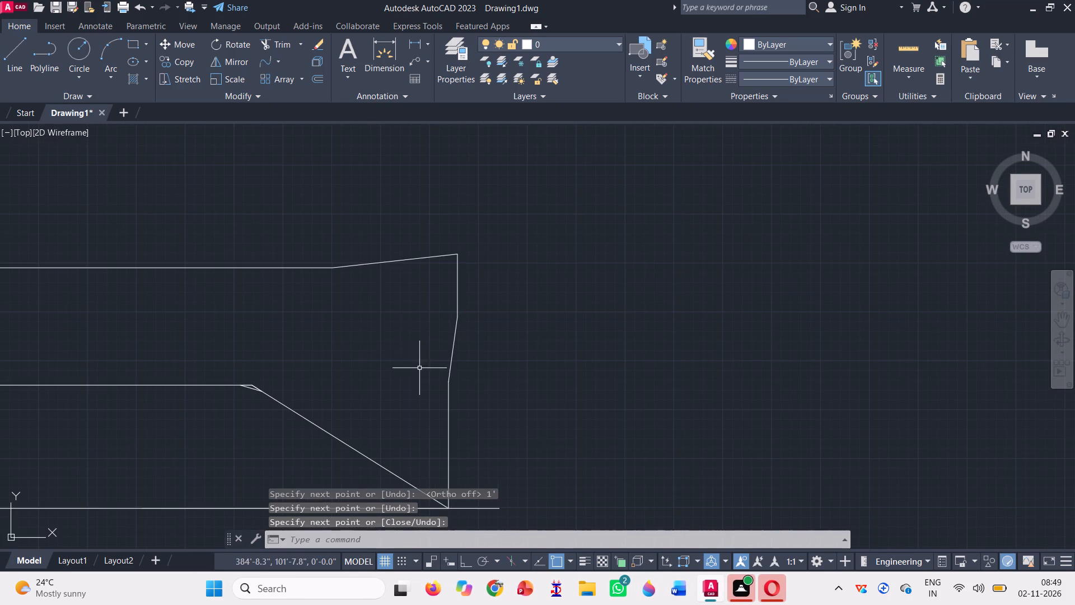
key(l)
key(Return)
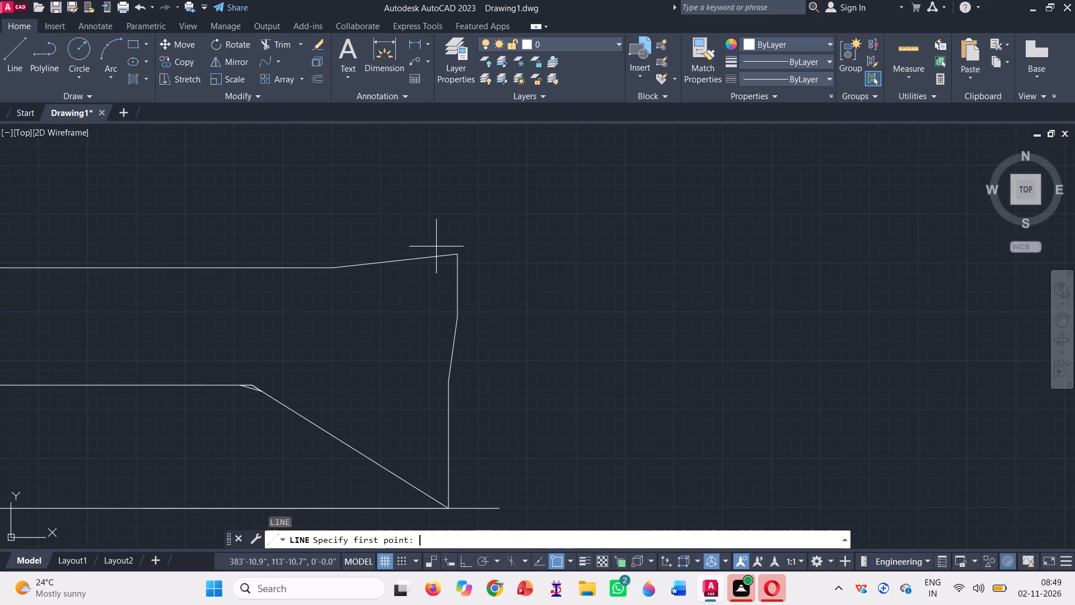
scroll(437, 245, up, 1)
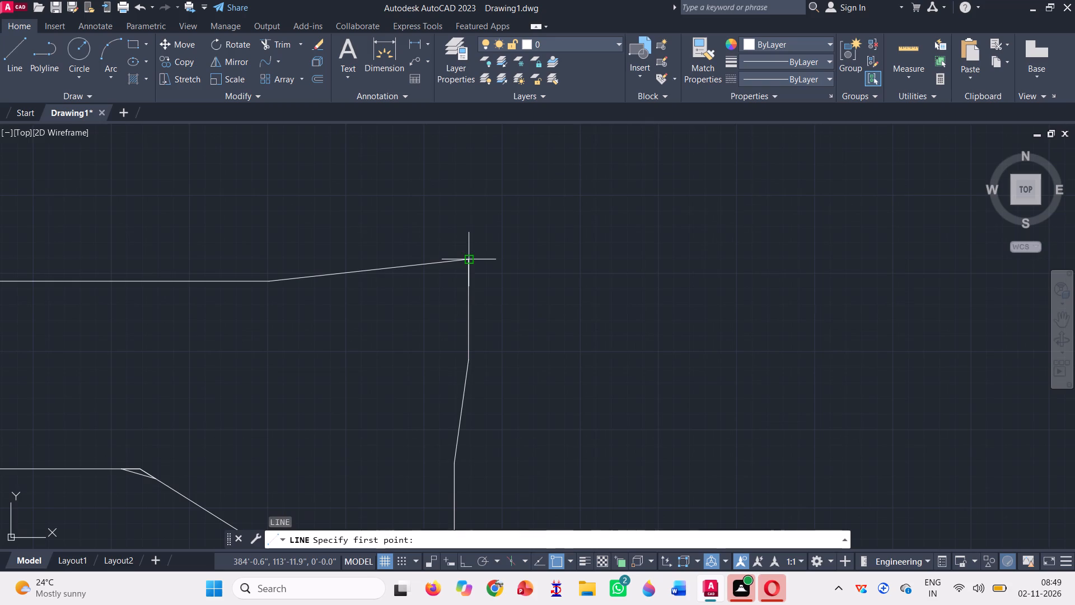
click(469, 261)
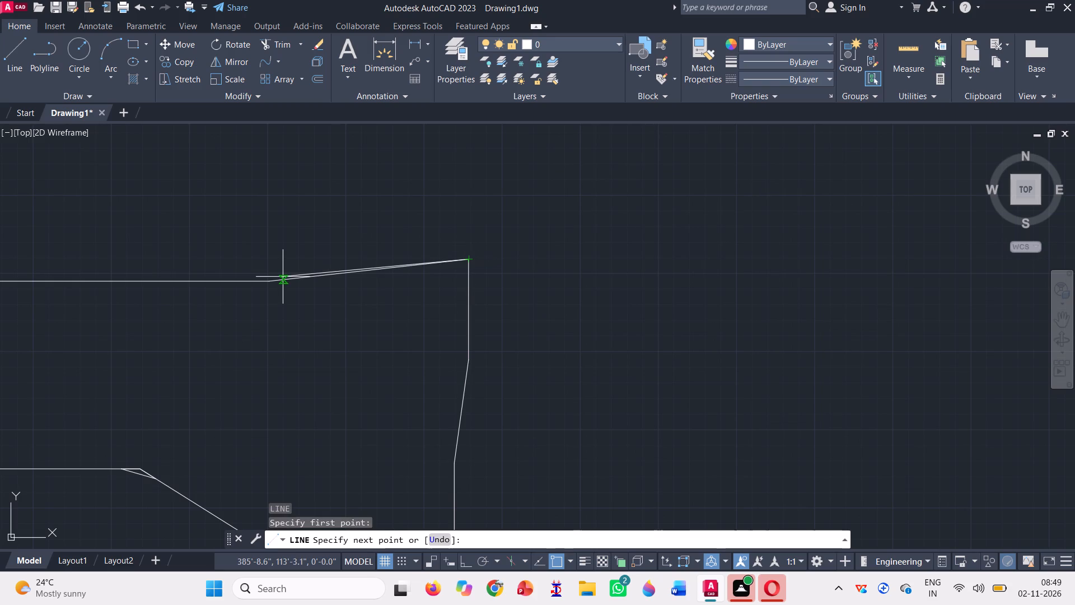
text(1')
key(Return)
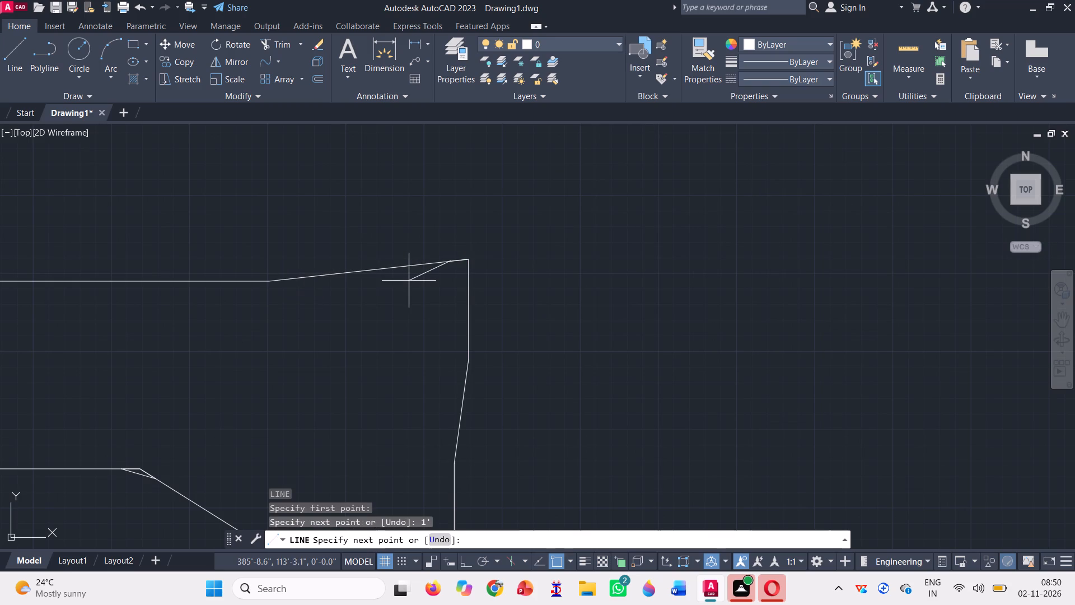
key(space)
Draw a 1' line from the profile's upper right corner down the vertical edge, continuing diagonally to the 1' mark on the sloped top edge.
key(l)
key(Return)
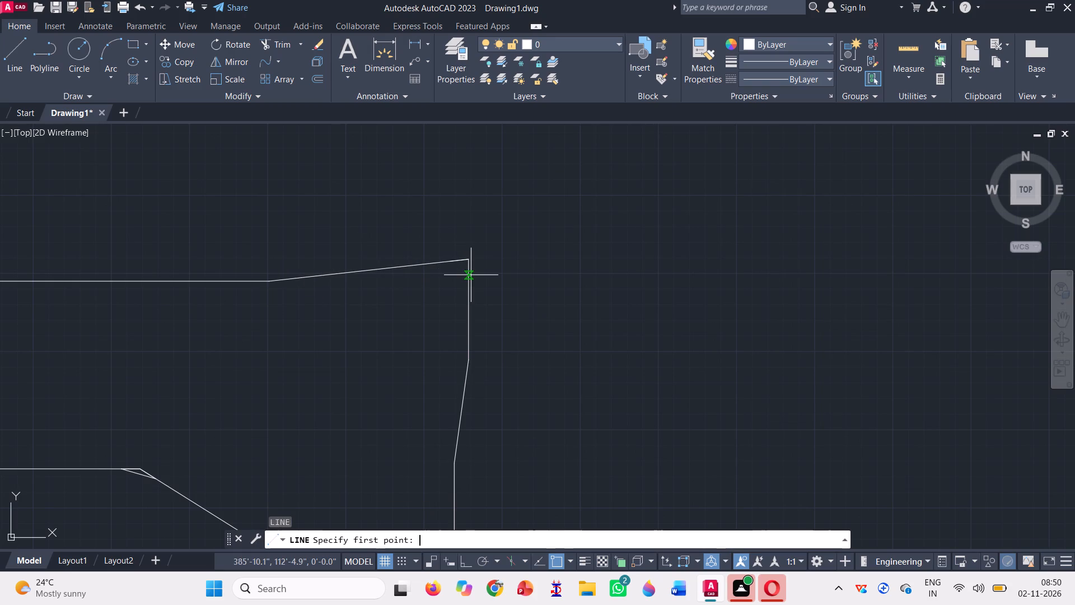
click(465, 262)
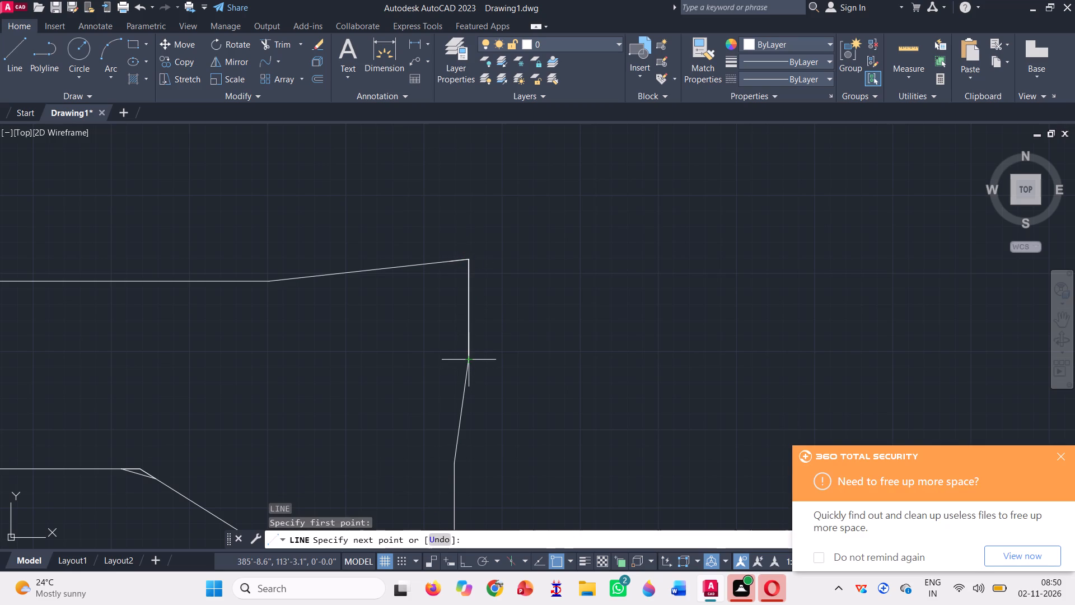
text(1')
key(Return)
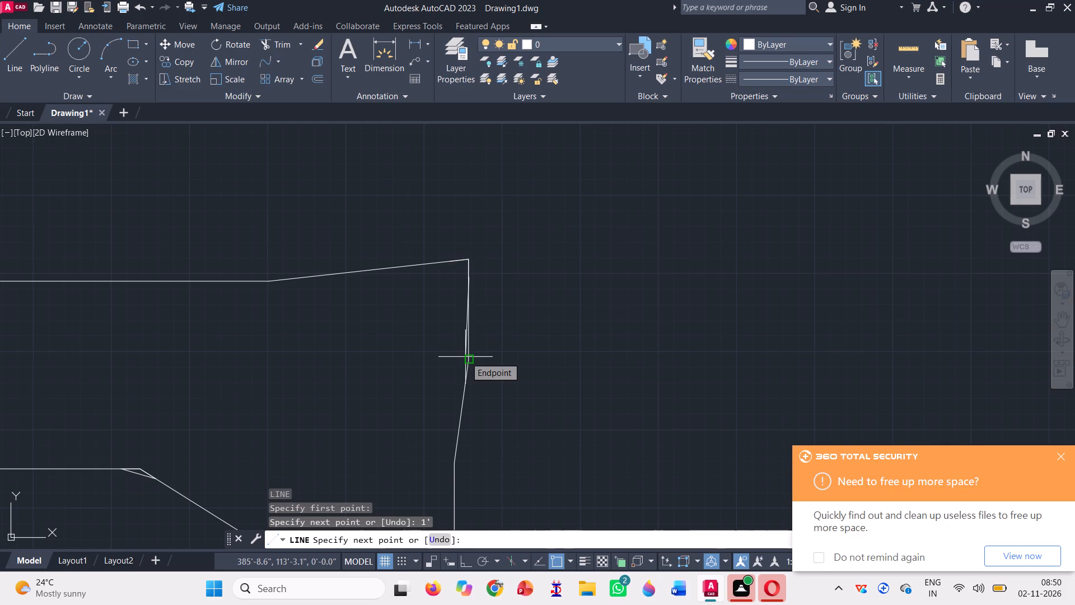
scroll(431, 263, up, 2)
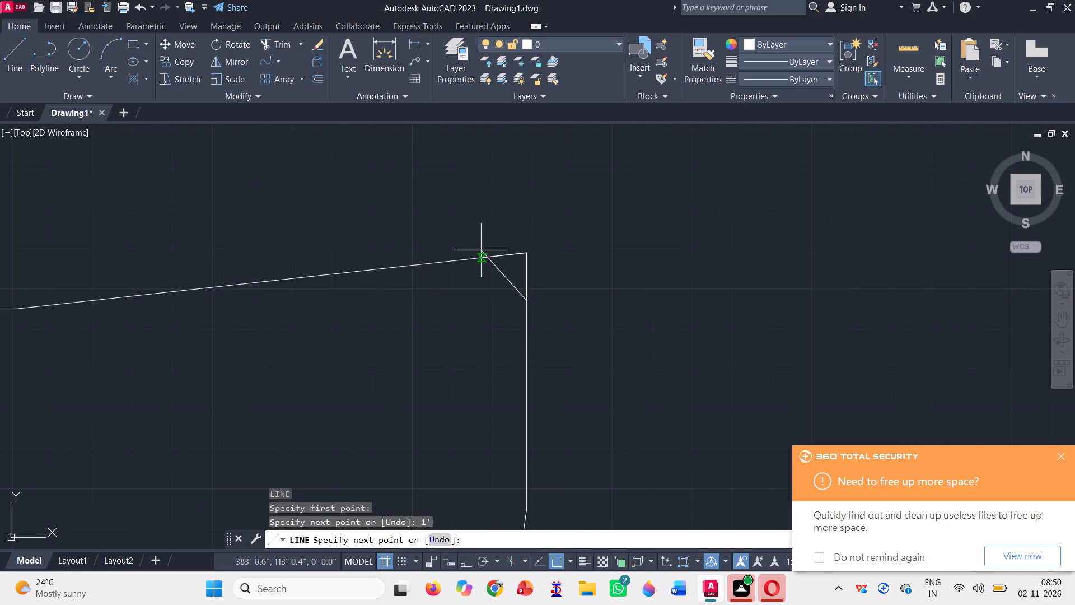
click(478, 257)
scroll(423, 275, down, 3)
scroll(483, 274, down, 3)
key(space)
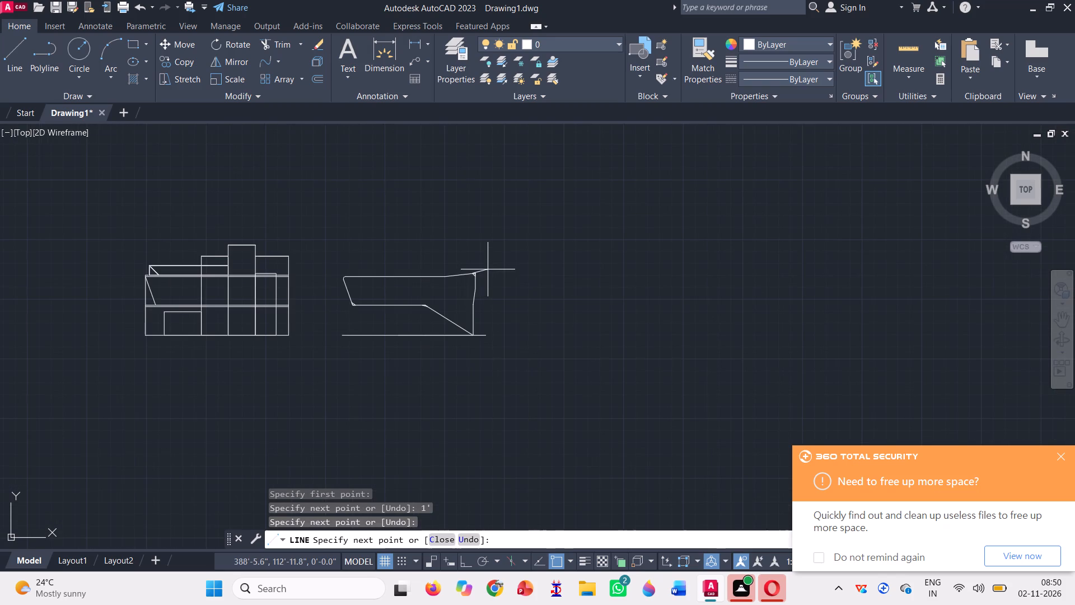
Trim away the profile's upper right corner beyond the 1' marks, including the diagonal between them.
click(267, 48)
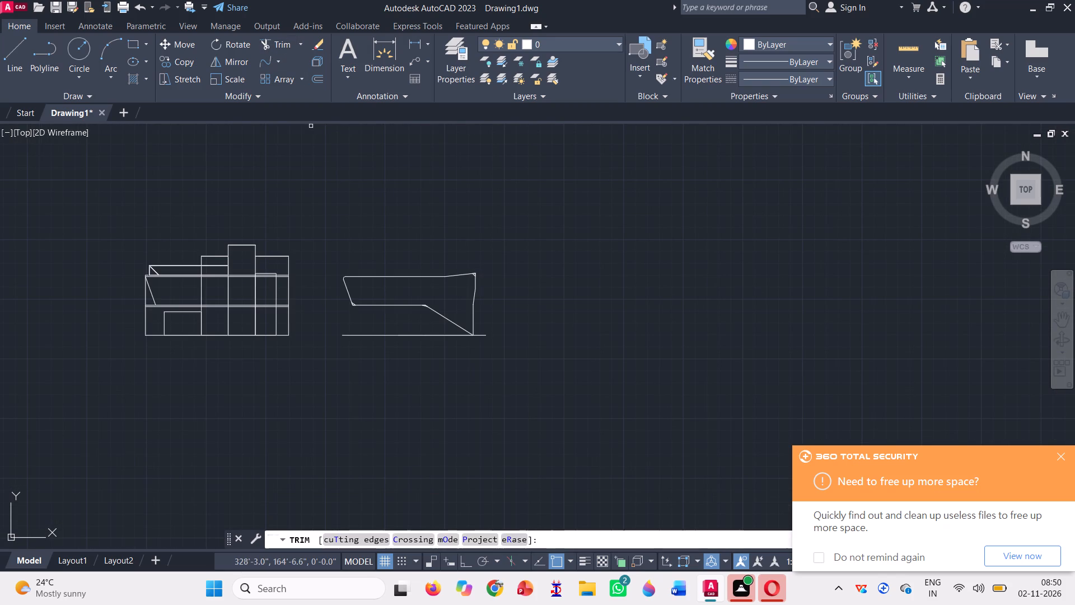
scroll(487, 274, up, 4)
scroll(406, 271, up, 3)
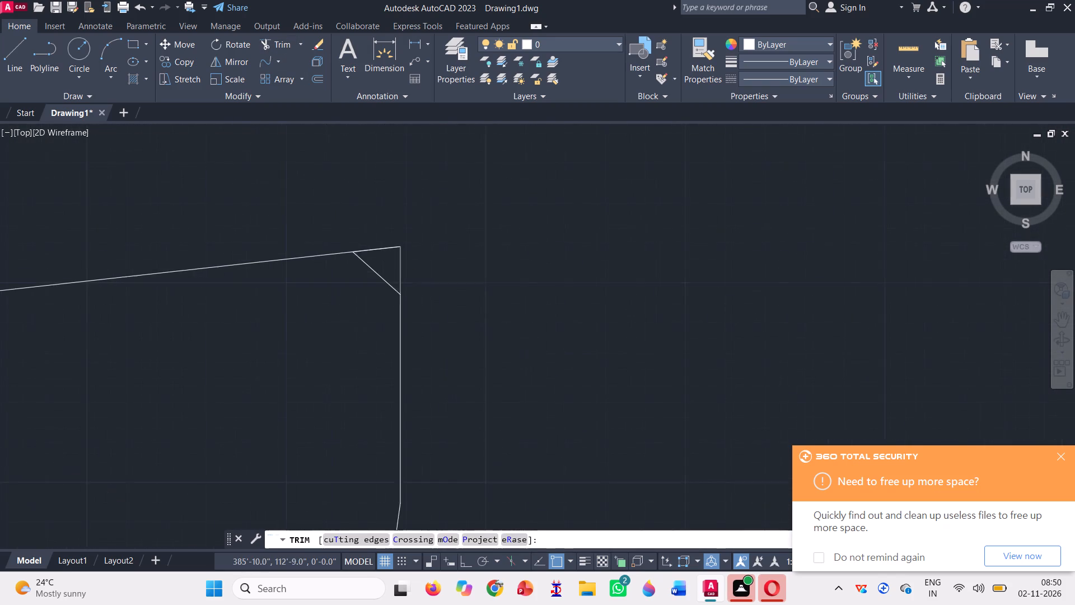
click(353, 212)
click(417, 261)
click(387, 264)
click(302, 313)
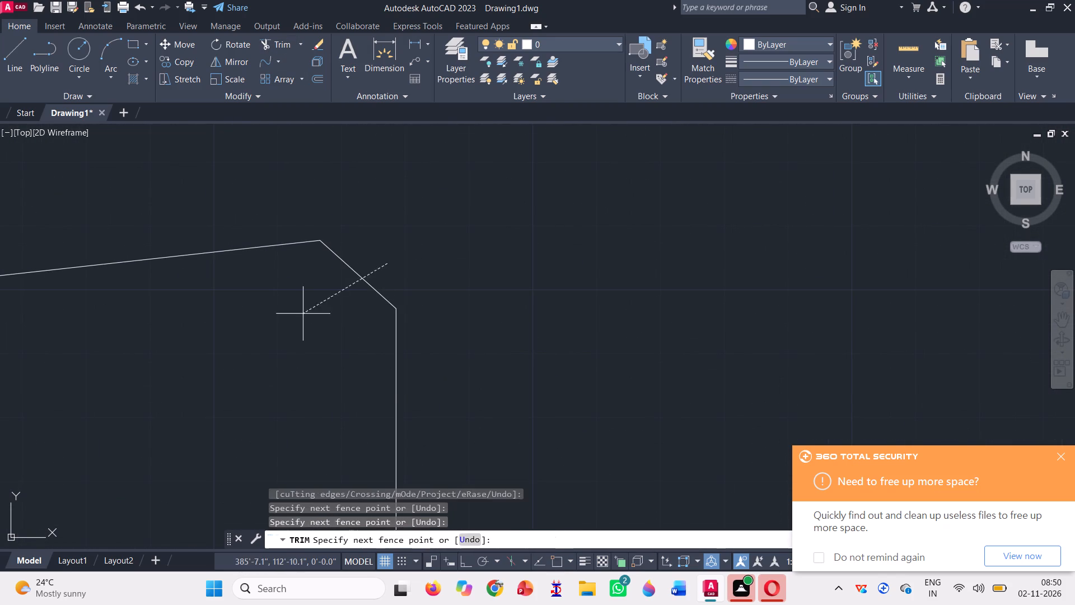
scroll(437, 273, down, 8)
scroll(348, 282, up, 4)
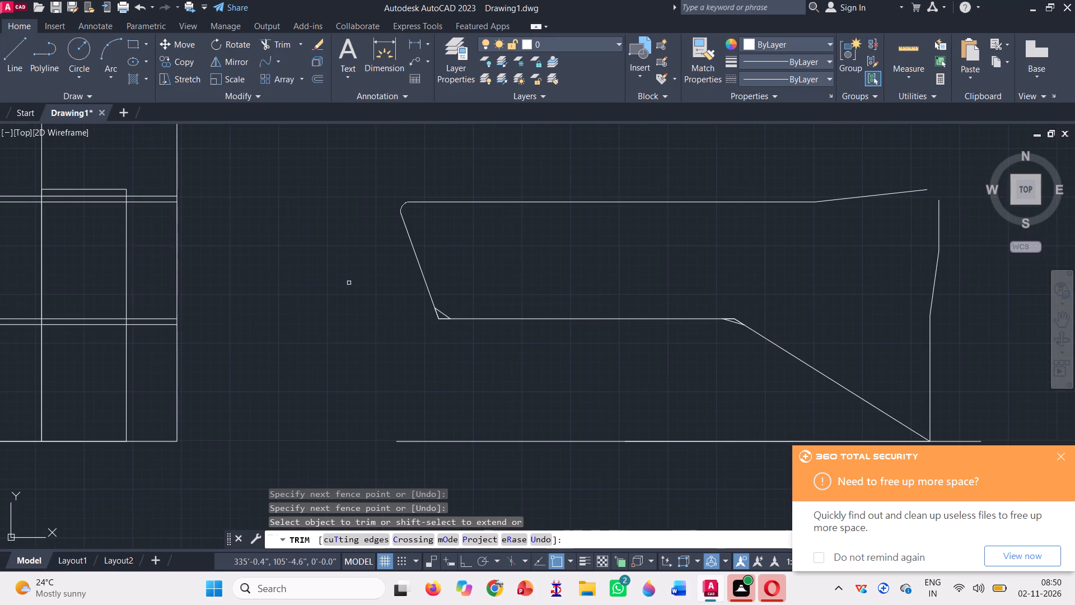
Trim away the profile's lower left corner beyond the 1' marks, including the diagonal between them.
scroll(461, 317, up, 3)
click(345, 310)
click(382, 325)
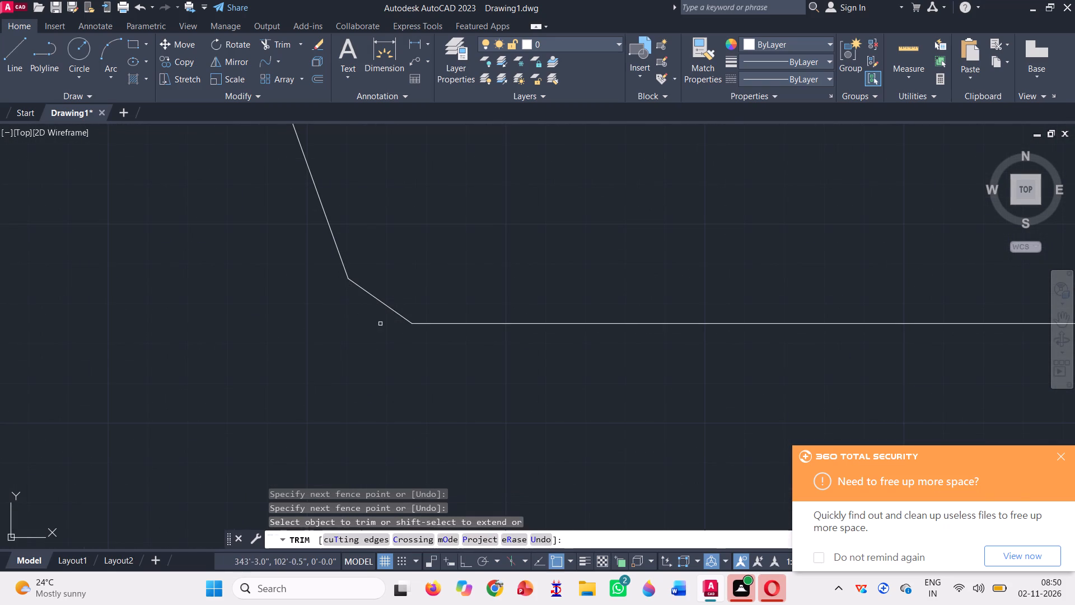
click(384, 280)
click(357, 323)
scroll(198, 322, down, 4)
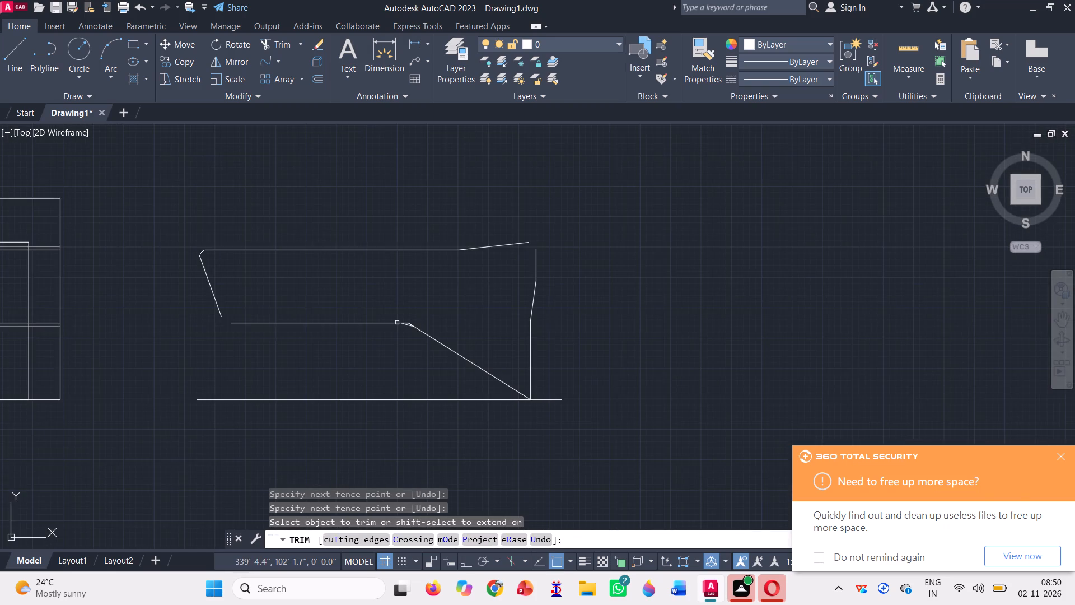
Trim away the corner between the bottom edge and the long sloped edge, including its diagonal, and end the Trim command.
scroll(397, 323, up, 3)
scroll(476, 313, up, 3)
click(247, 333)
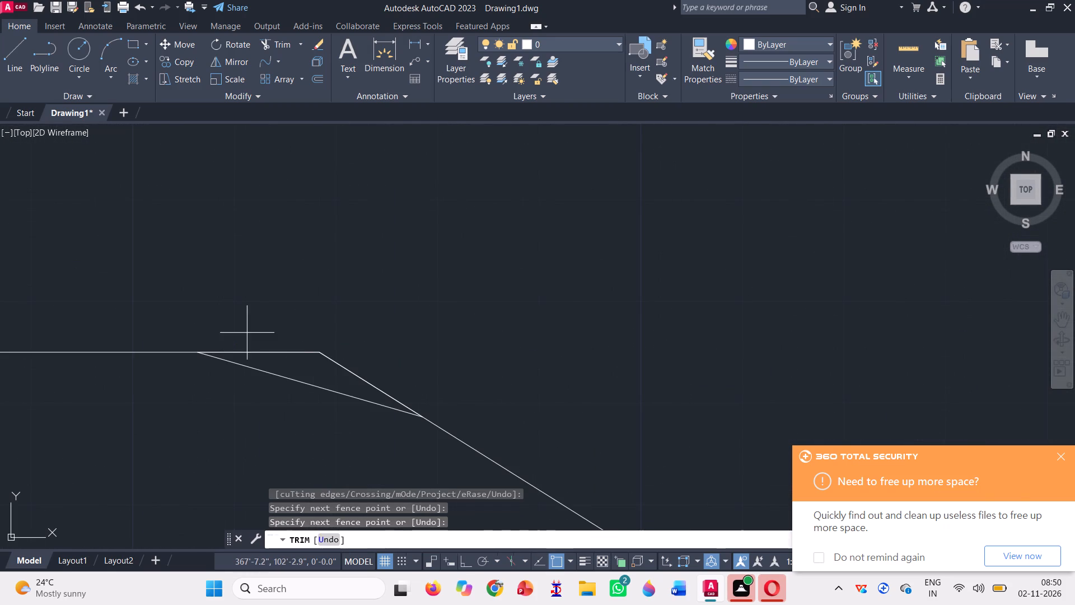
click(344, 362)
click(314, 397)
drag(325, 351, 319, 347)
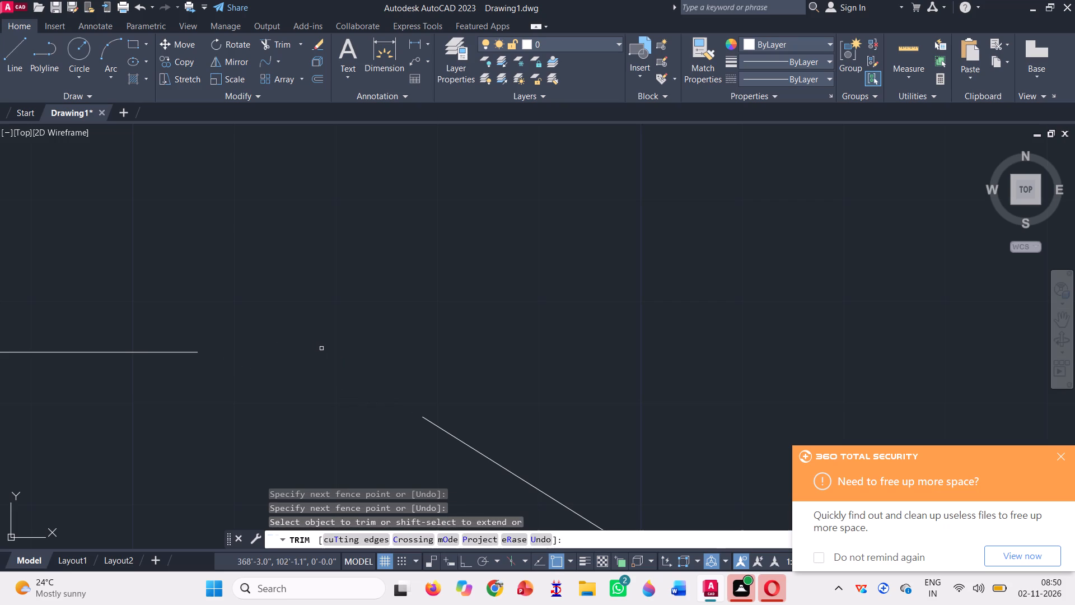
scroll(307, 332, down, 6)
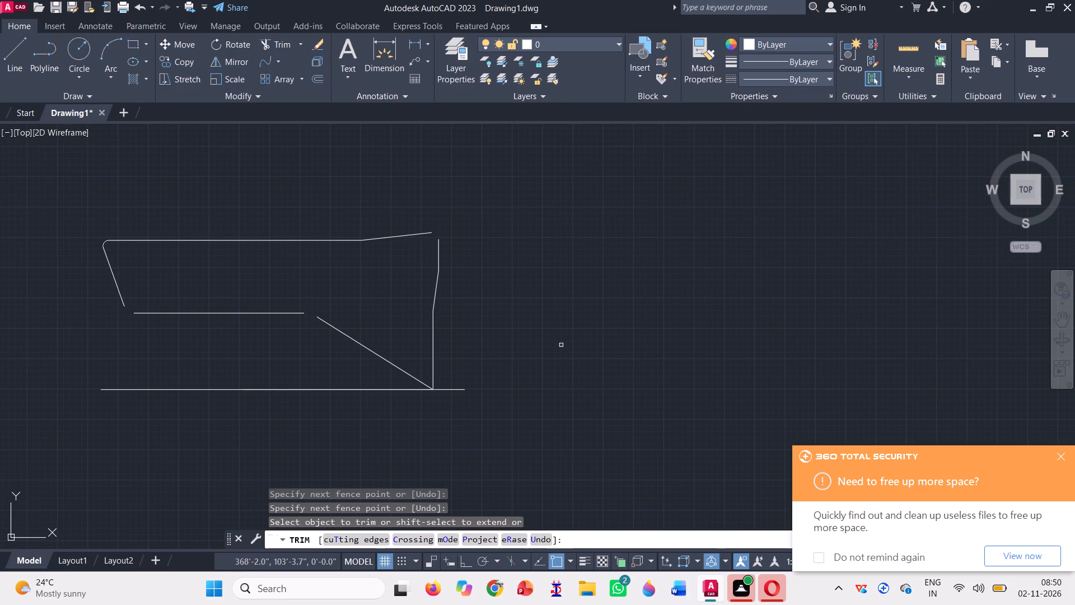
key(Escape)
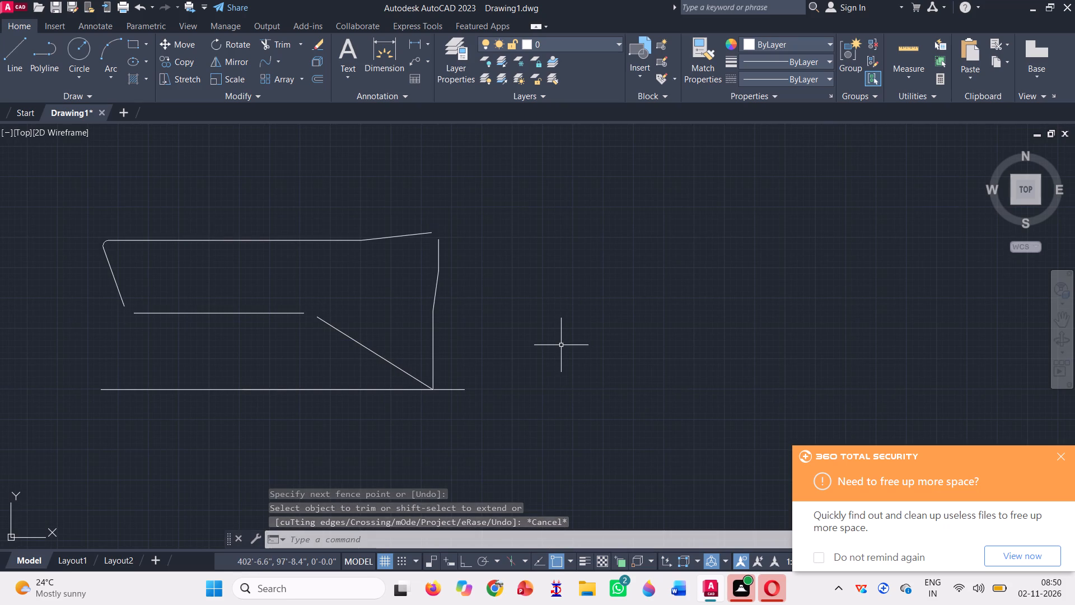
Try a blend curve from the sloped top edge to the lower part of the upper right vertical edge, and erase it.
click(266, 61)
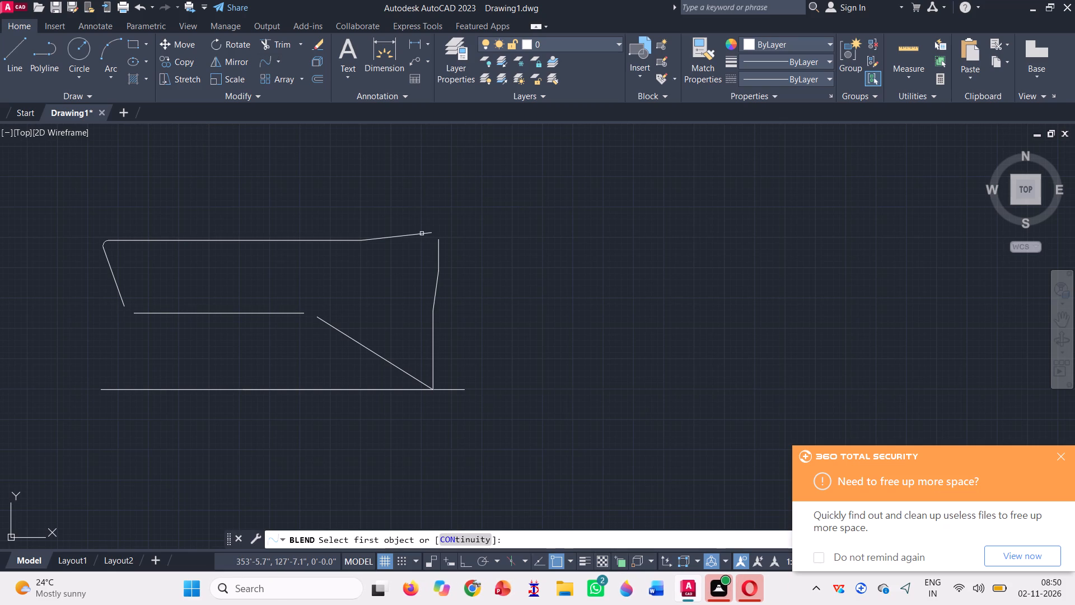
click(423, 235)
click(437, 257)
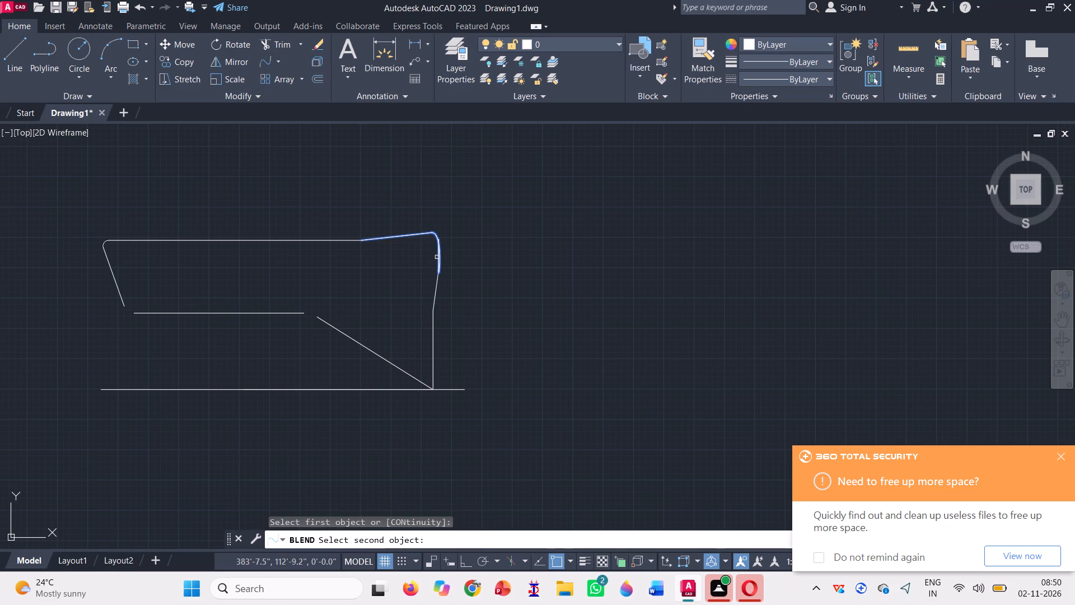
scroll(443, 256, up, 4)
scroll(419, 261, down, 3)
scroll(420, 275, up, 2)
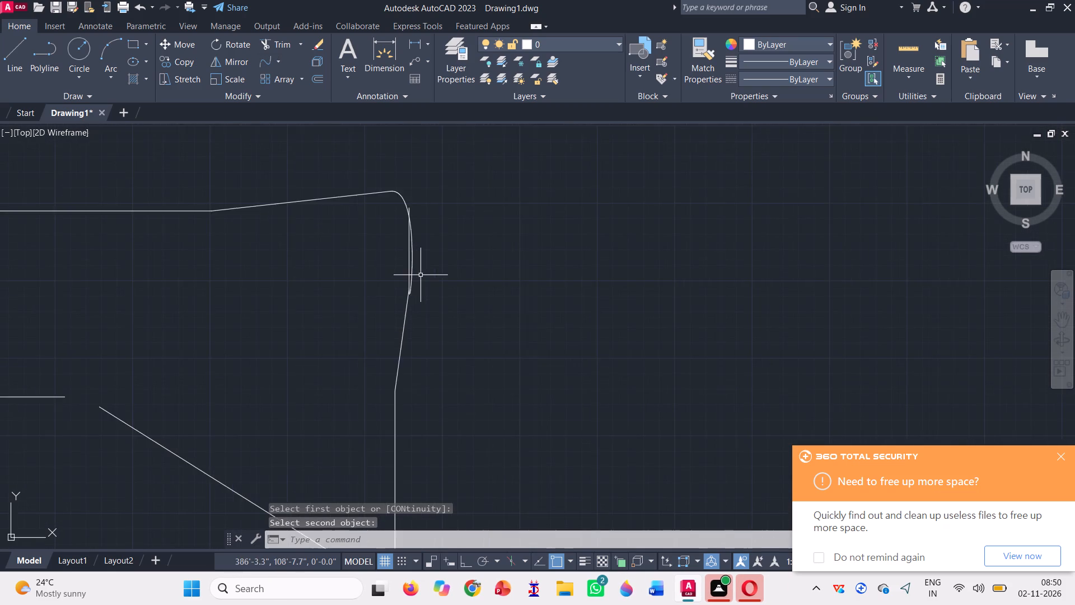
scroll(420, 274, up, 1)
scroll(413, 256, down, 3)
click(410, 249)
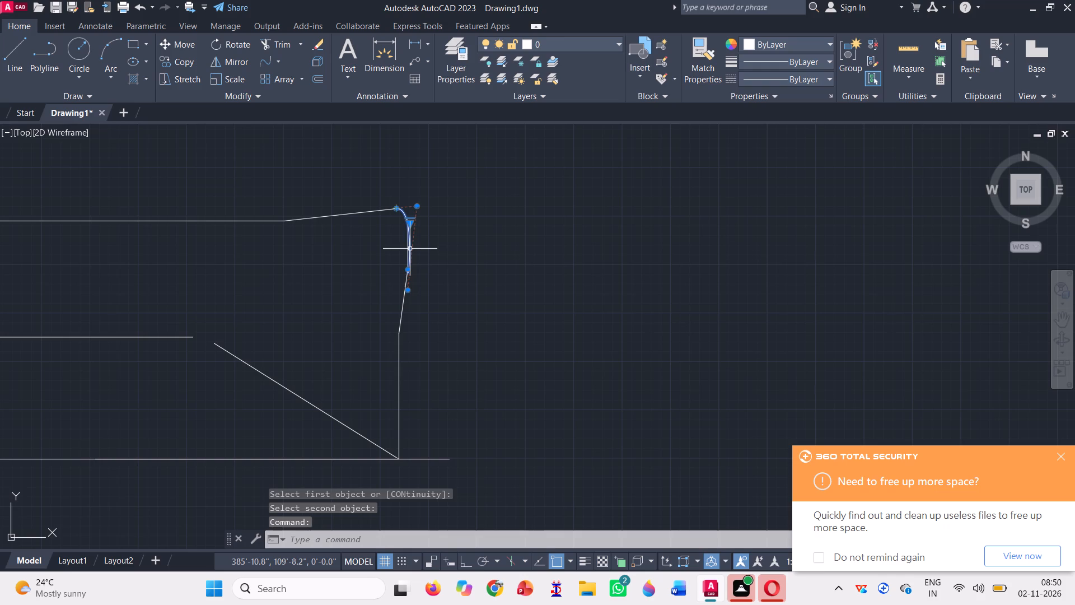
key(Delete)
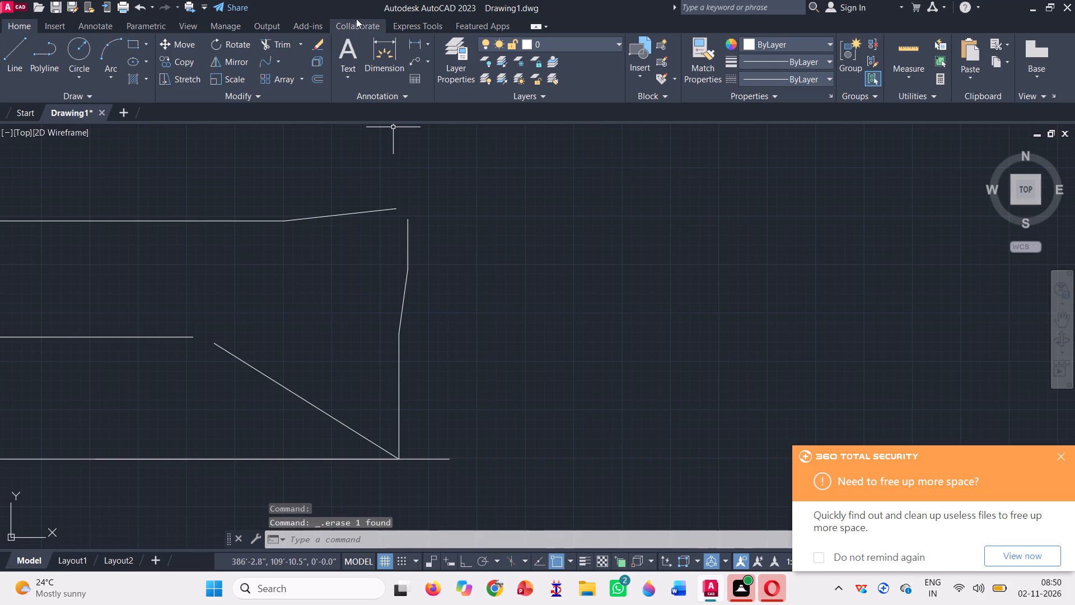
Blend the top end of the upper right vertical edge with the near end of the sloped top edge.
click(266, 61)
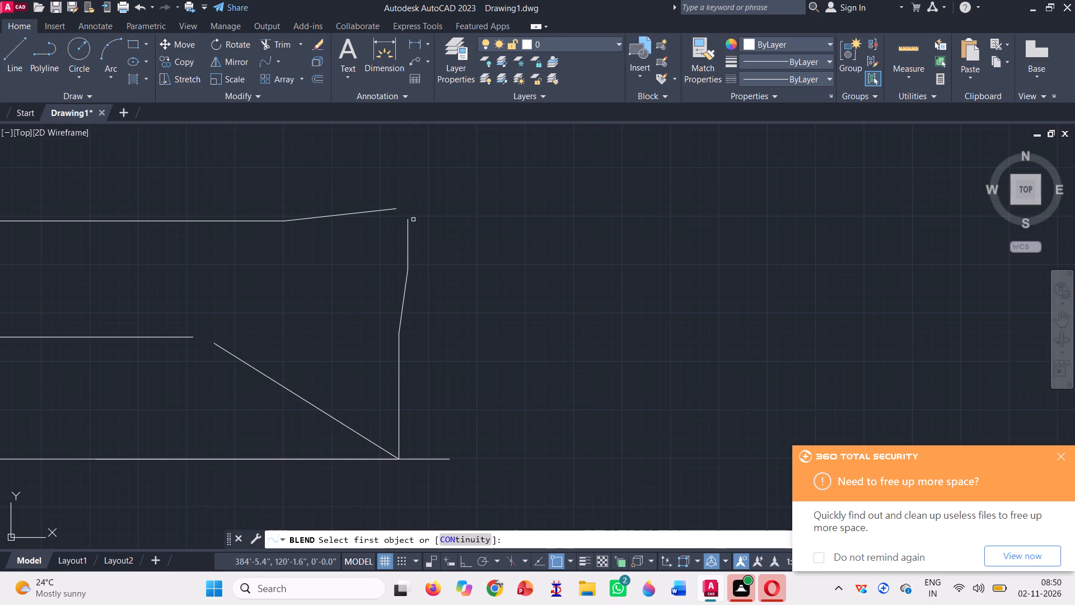
click(409, 221)
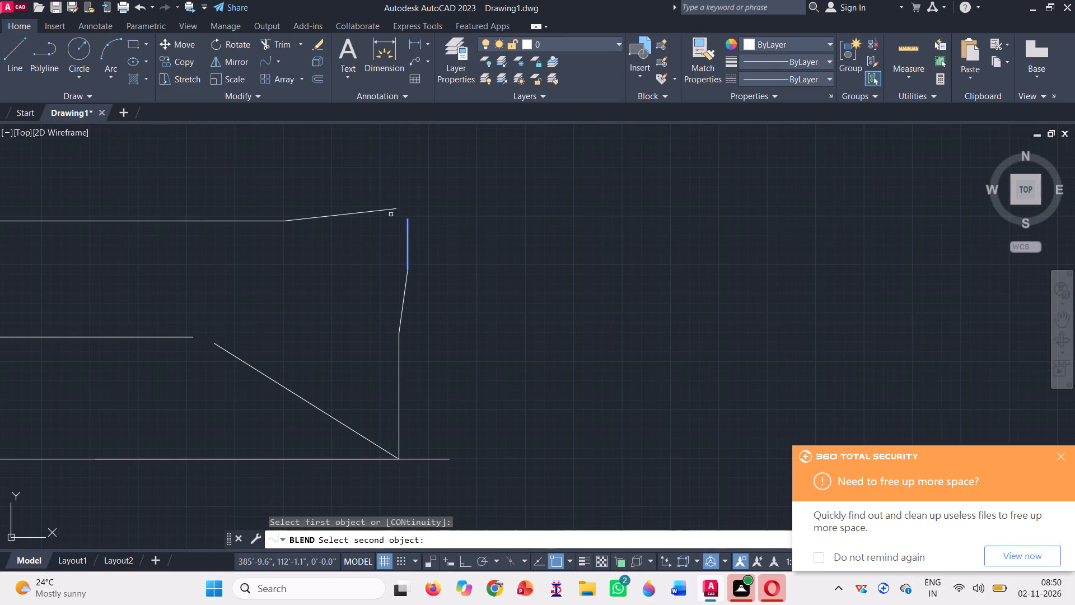
click(391, 210)
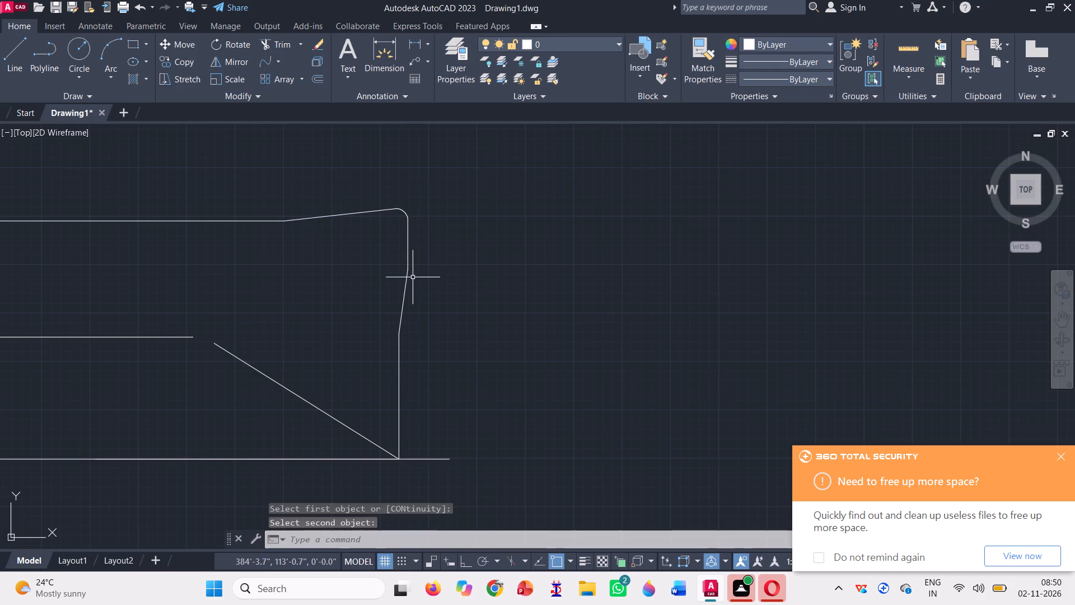
scroll(412, 271, down, 2)
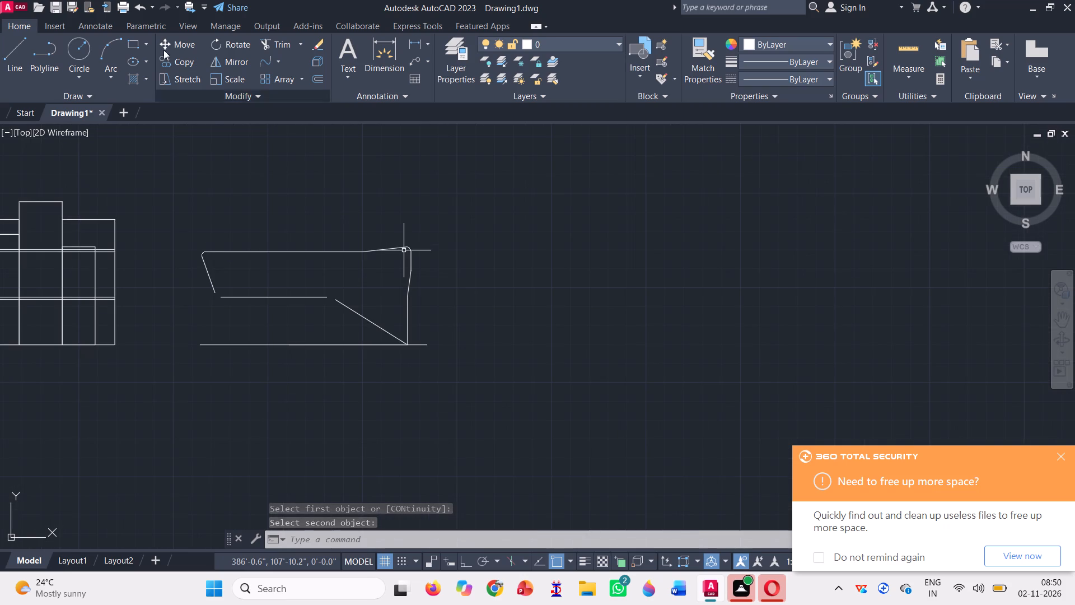
Blend the bottom edge's left end with the lower end of the slanted left edge.
click(268, 61)
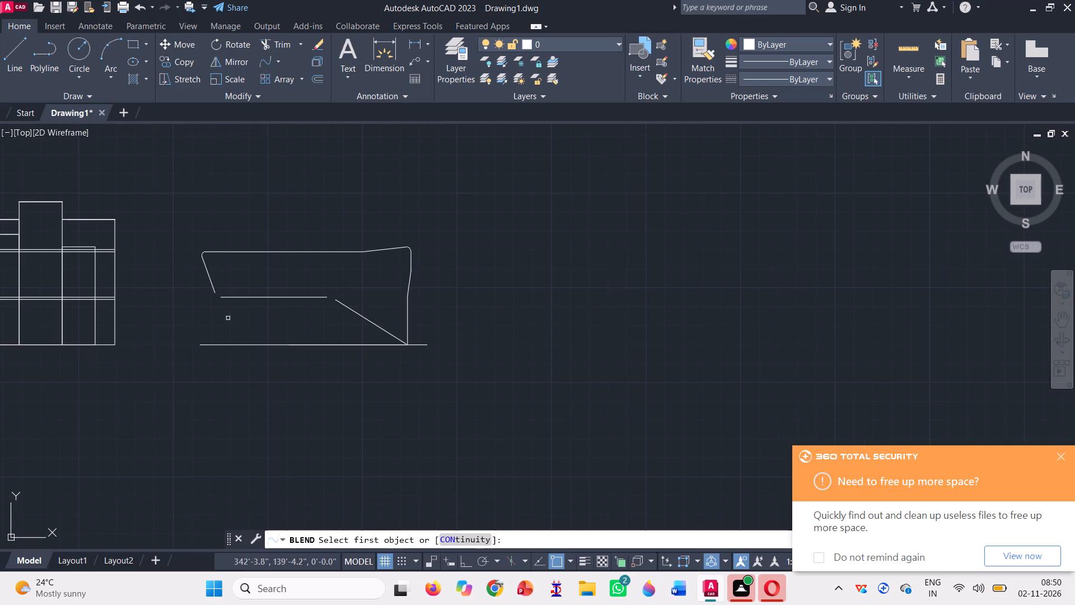
scroll(221, 299, up, 3)
click(222, 292)
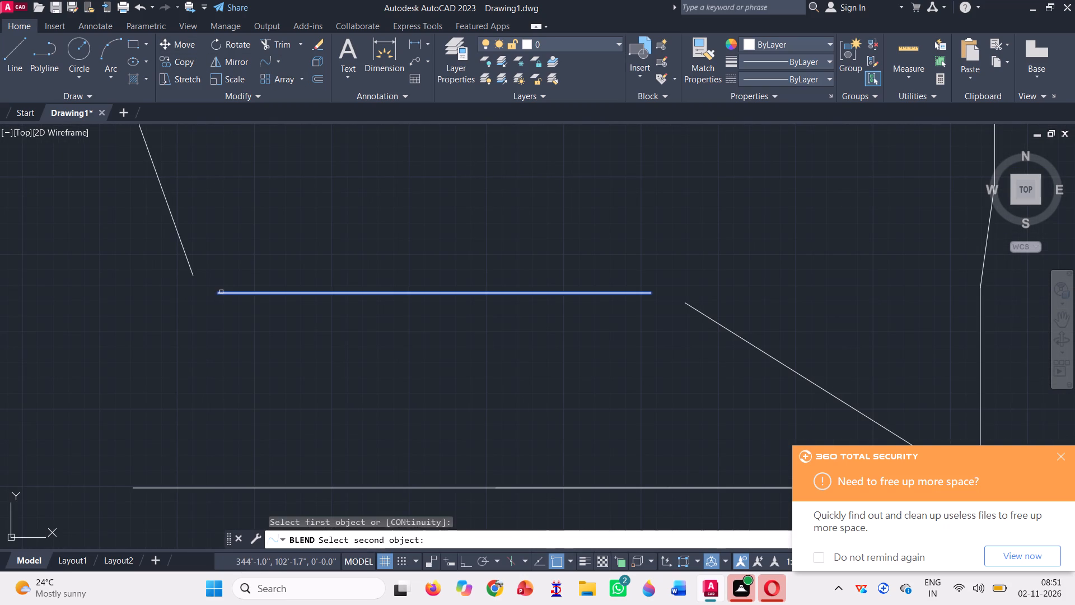
click(188, 267)
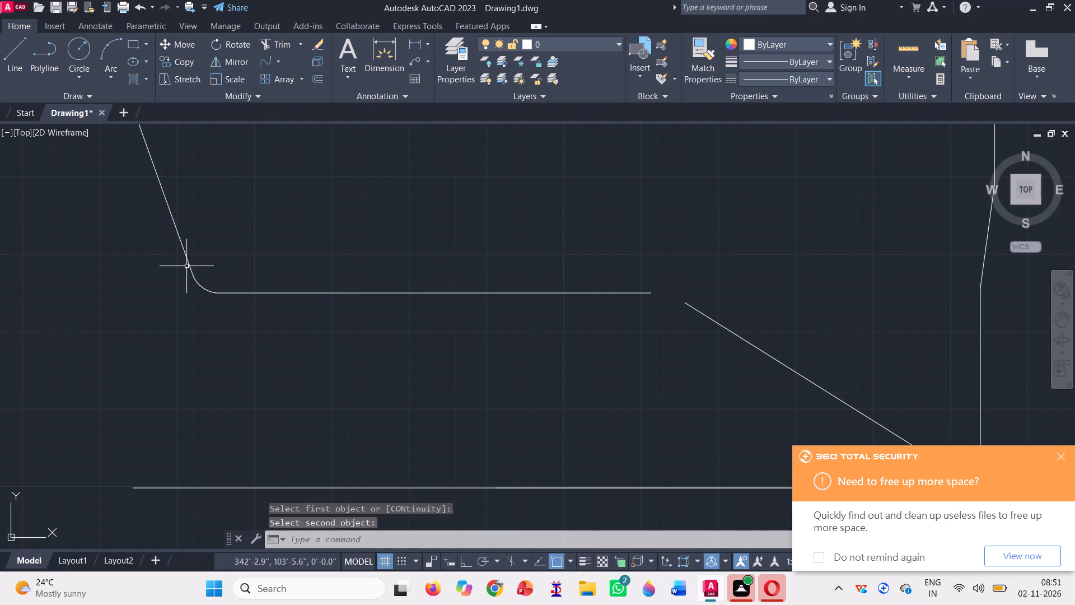
scroll(260, 319, down, 1)
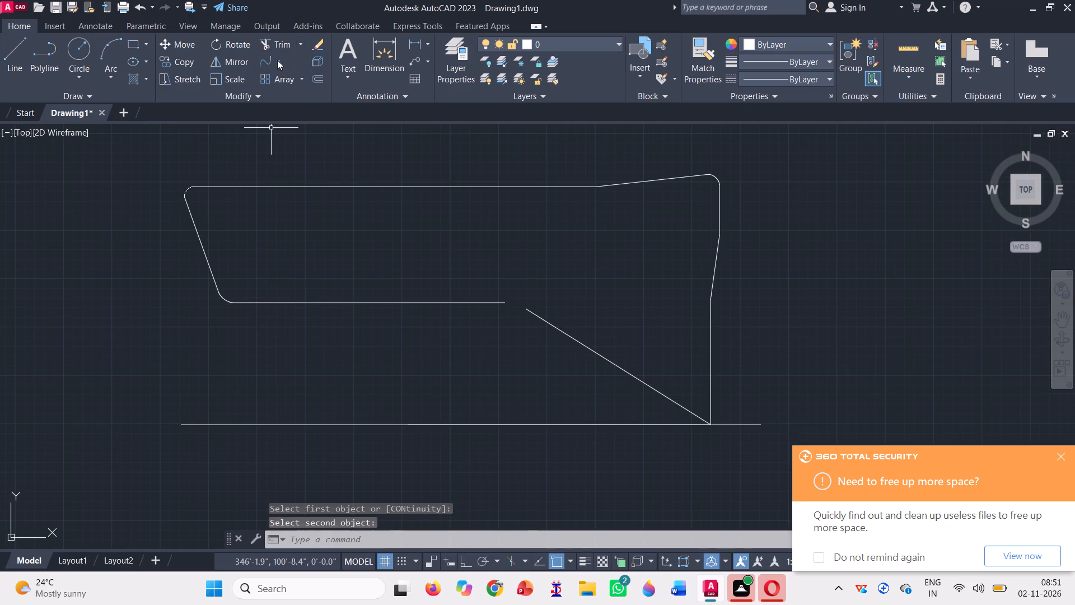
Blend the bottom edge's right end with the upper end of the long sloped edge.
click(268, 59)
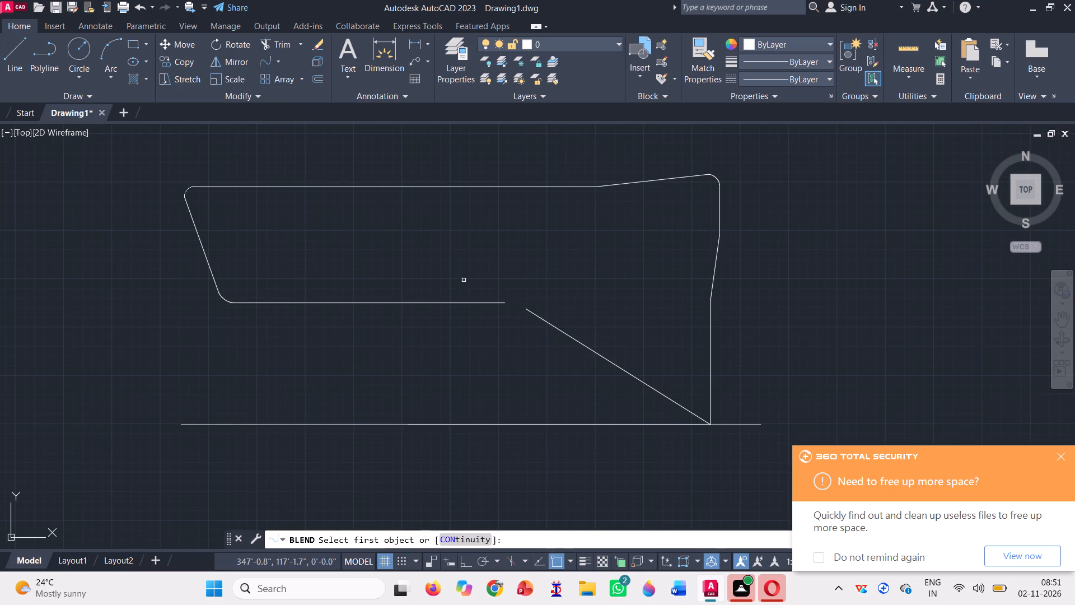
click(501, 305)
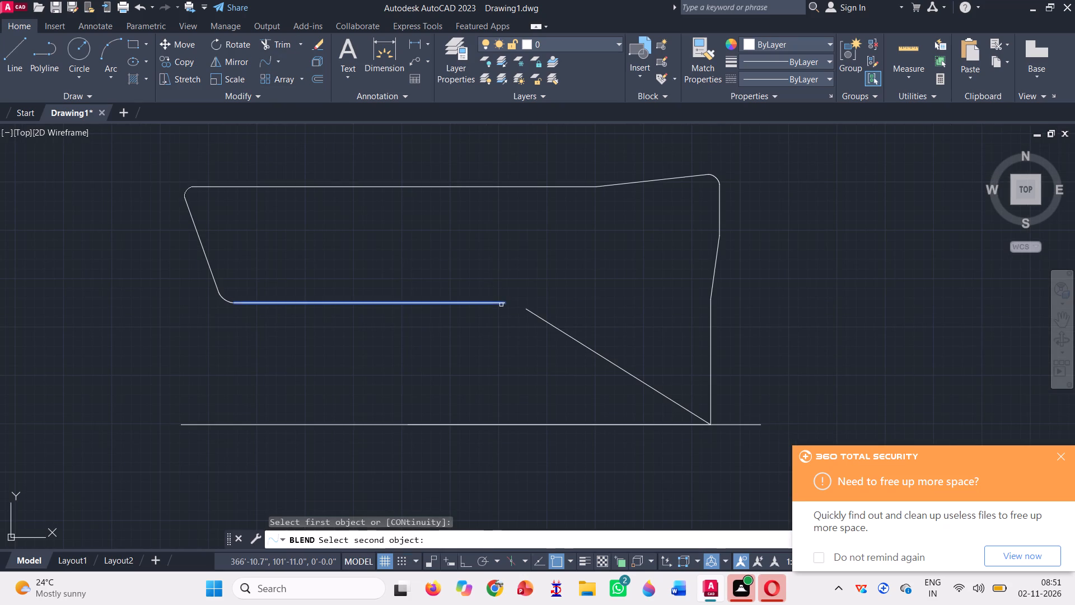
click(525, 310)
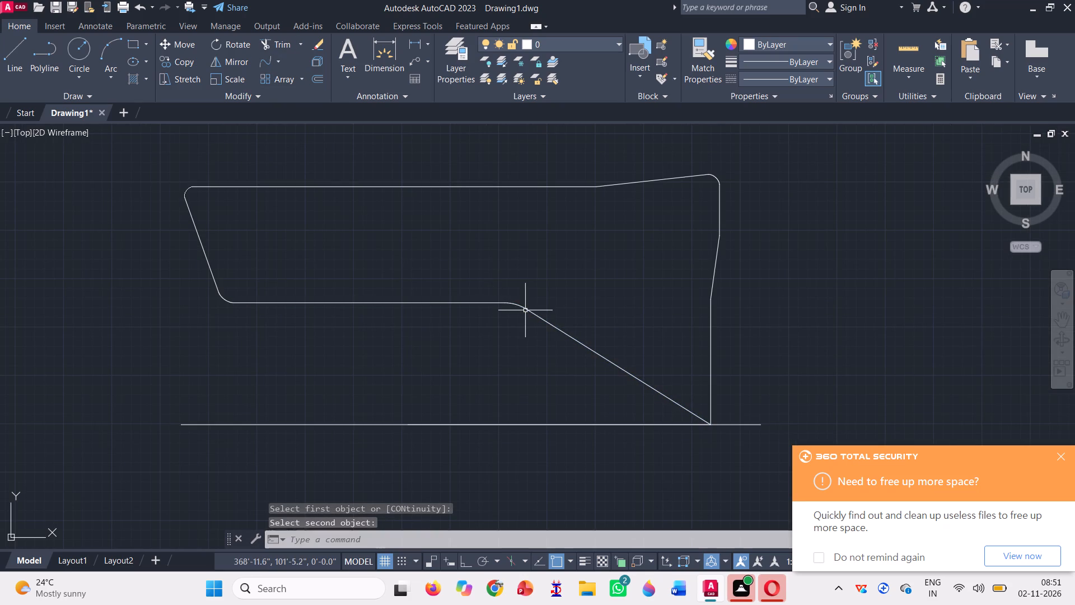
scroll(418, 287, down, 1)
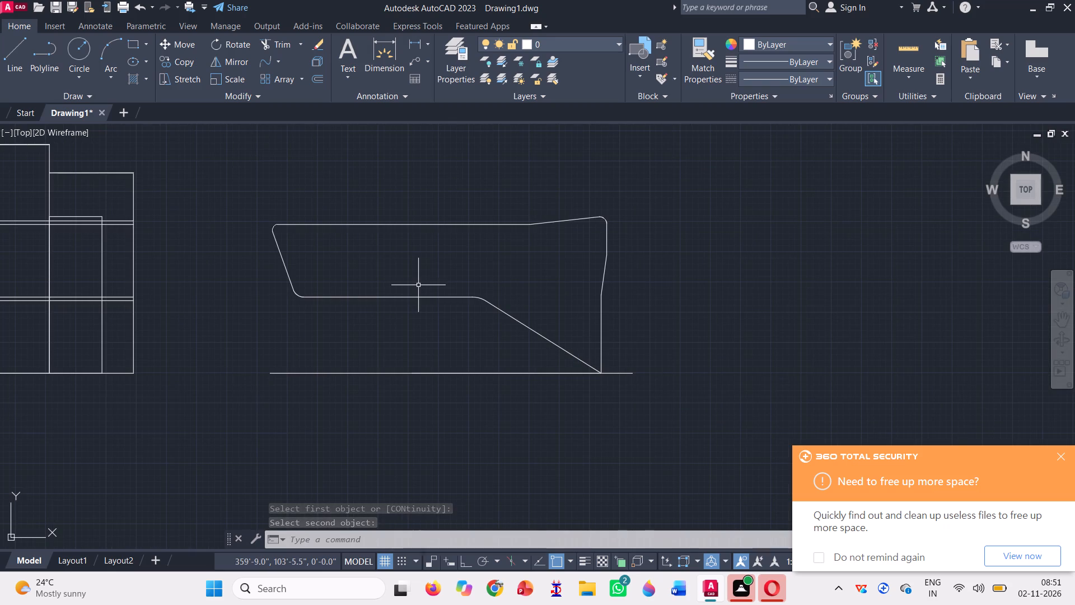
Join the side profile's edges and blend curves, selecting them together with a crossing window.
scroll(418, 285, down, 1)
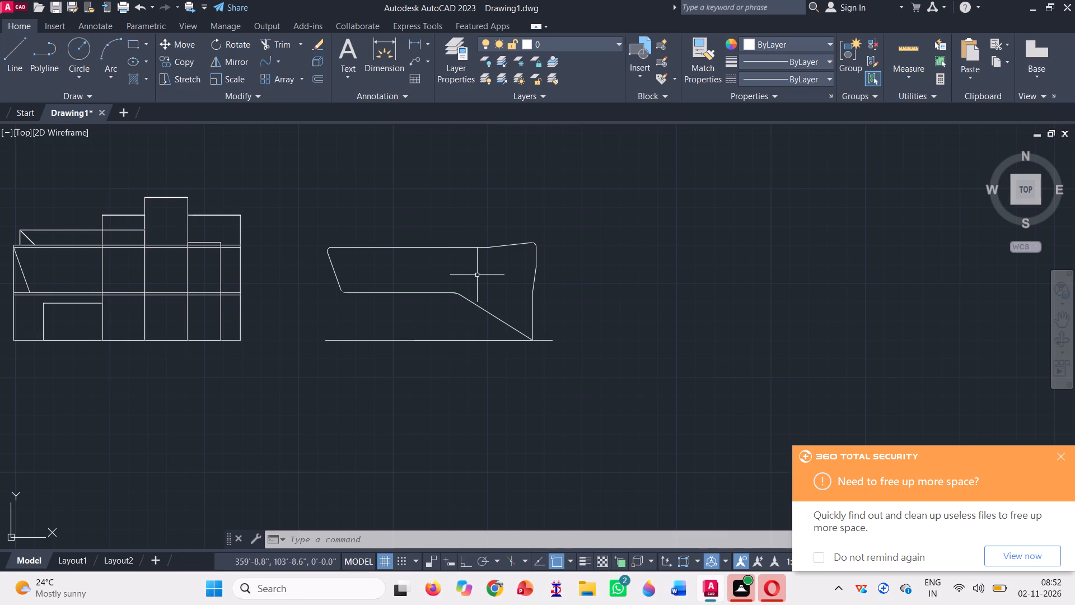
scroll(557, 273, up, 2)
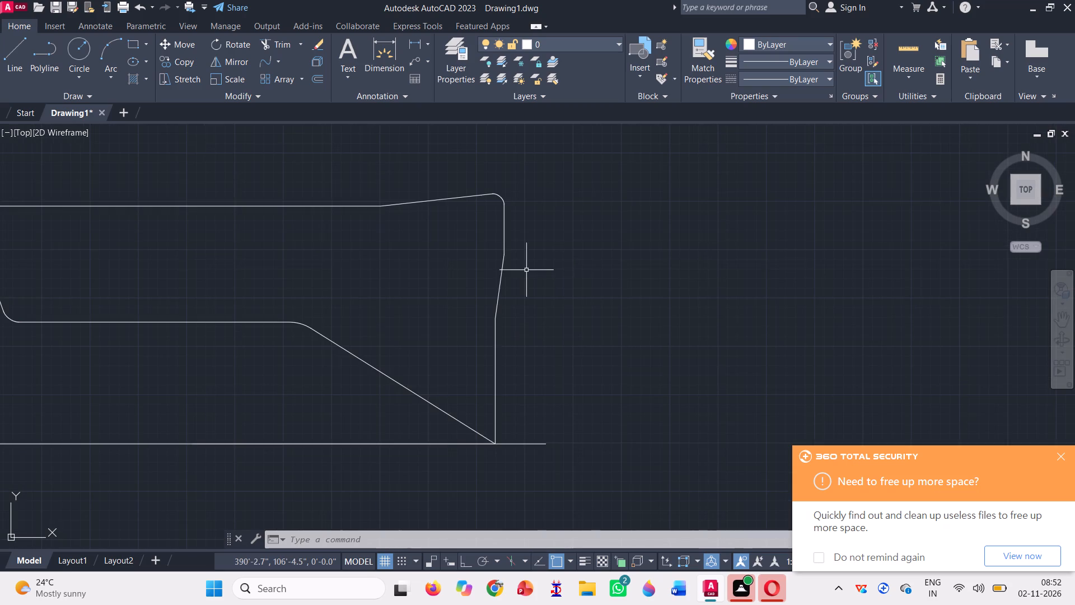
scroll(524, 268, down, 2)
scroll(522, 325, up, 2)
click(522, 325)
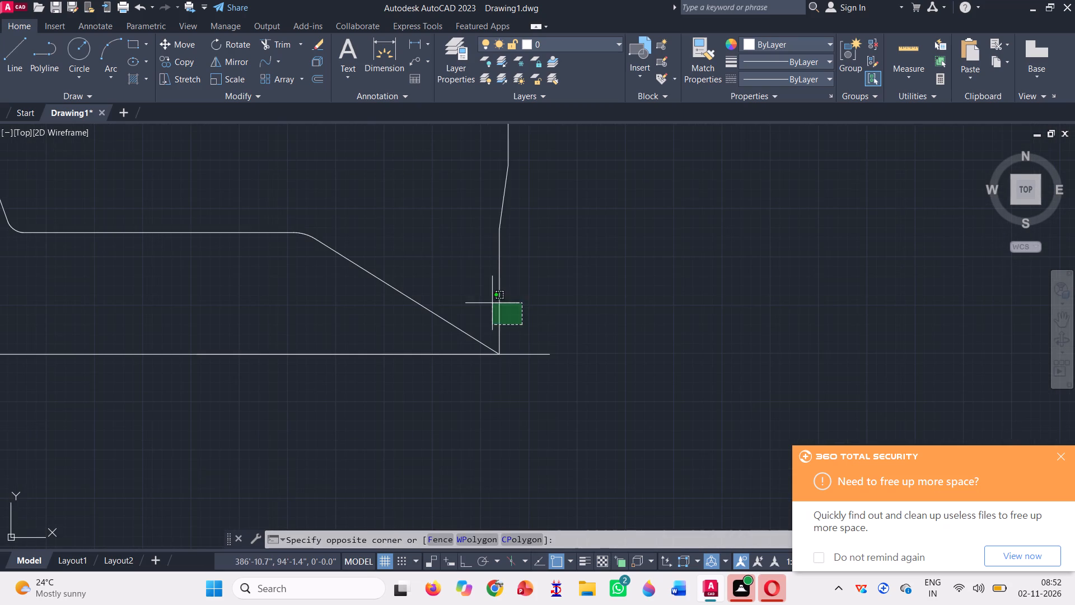
scroll(471, 268, down, 3)
click(342, 211)
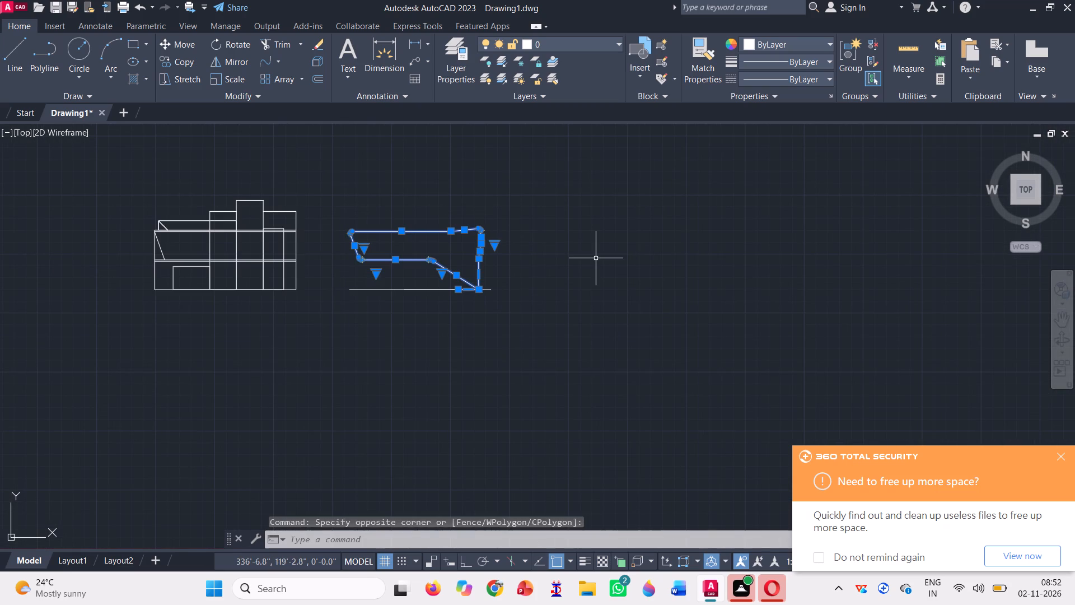
key(j)
key(Return)
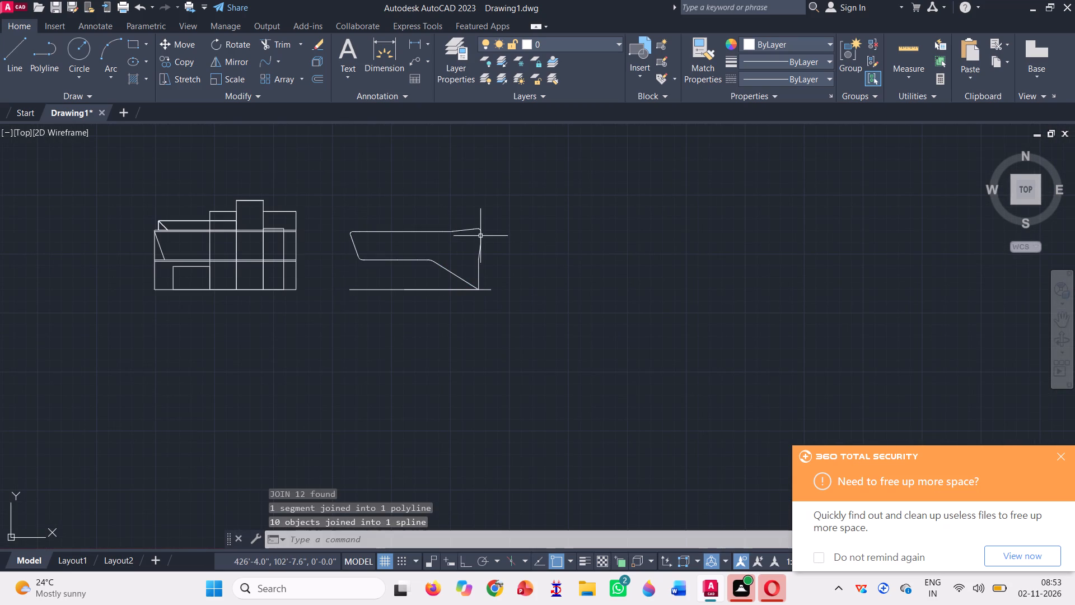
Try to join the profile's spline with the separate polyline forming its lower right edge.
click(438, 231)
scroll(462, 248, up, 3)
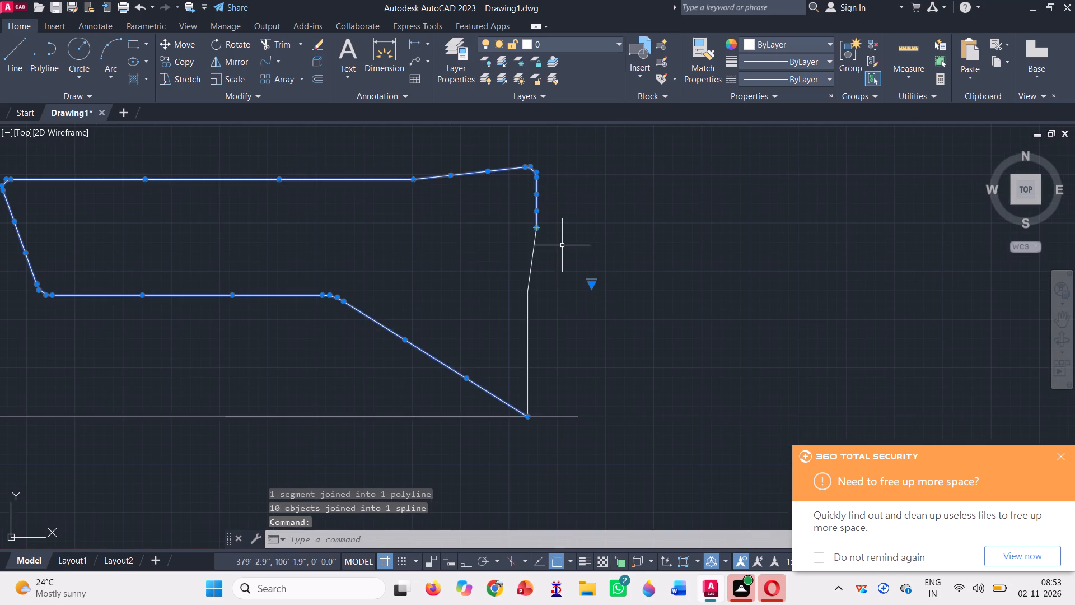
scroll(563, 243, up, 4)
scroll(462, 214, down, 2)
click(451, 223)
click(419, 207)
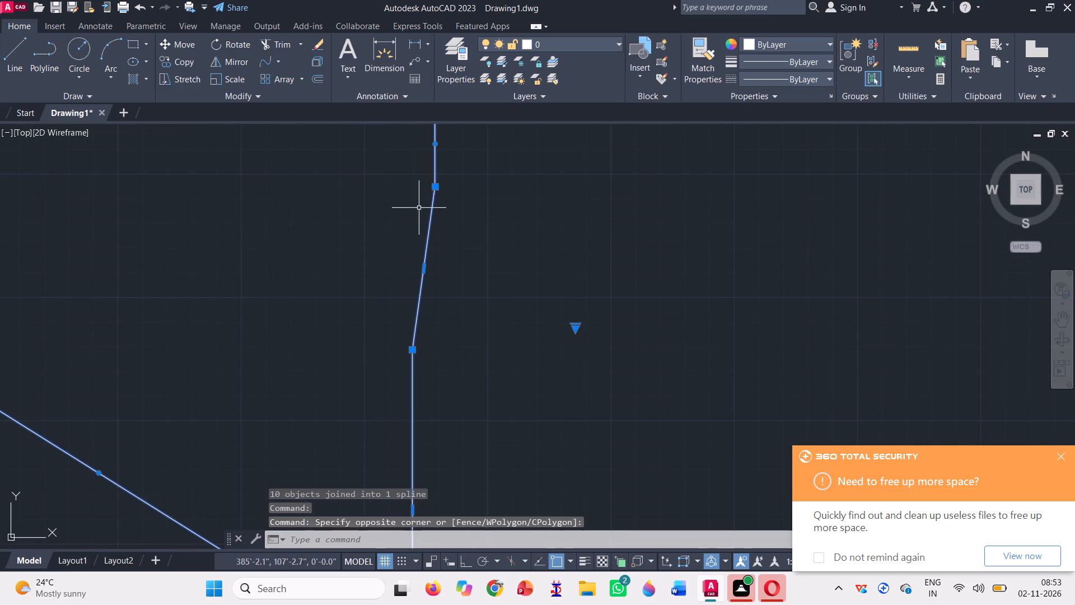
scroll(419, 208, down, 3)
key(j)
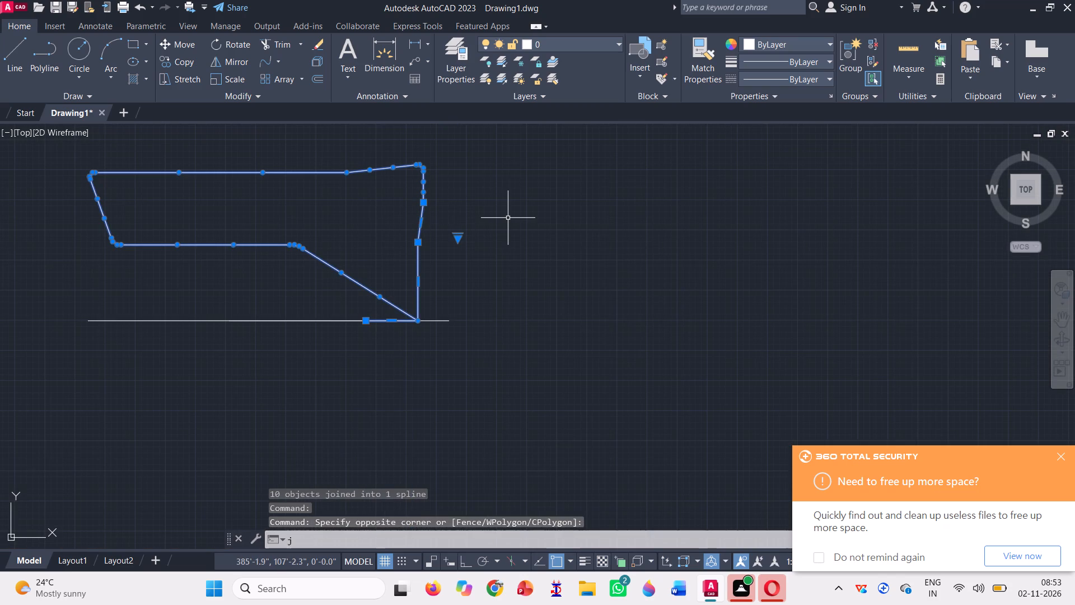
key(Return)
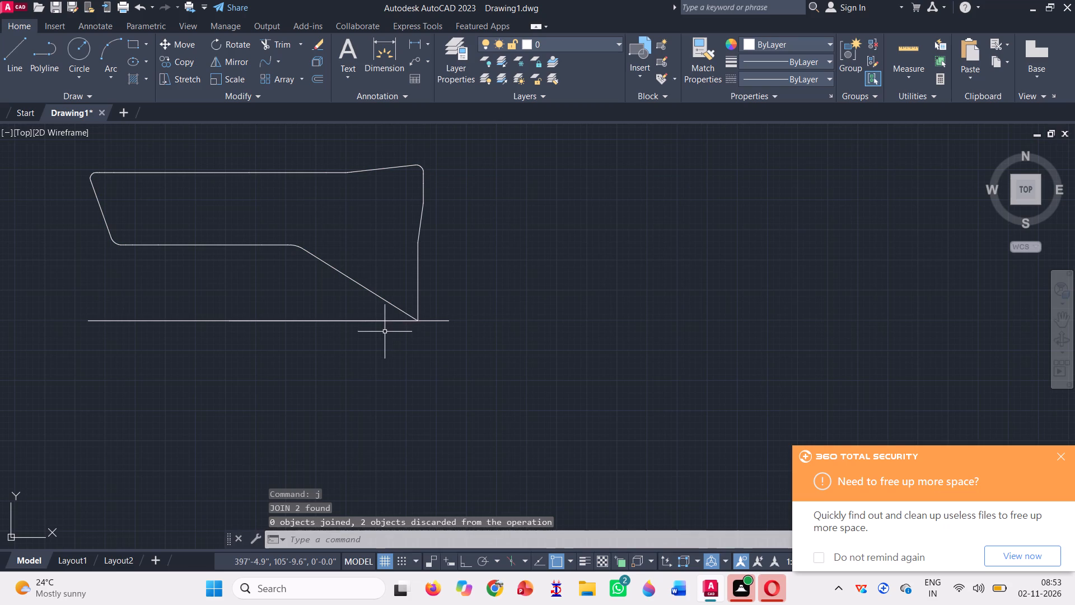
Trim off the horizontal tail that extends along the baseline from the profile's lower right corner.
click(381, 320)
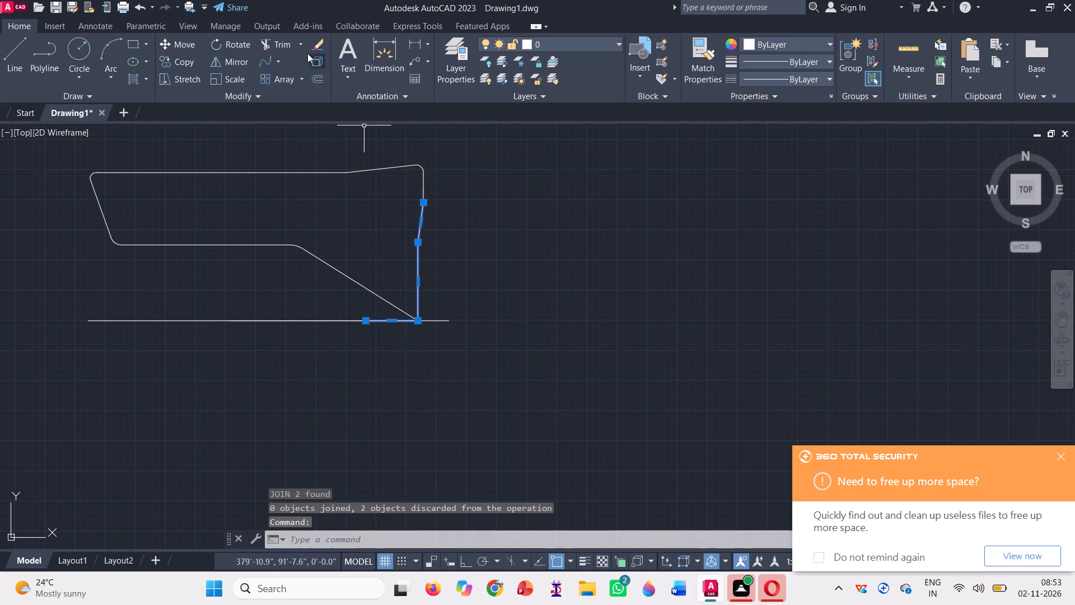
key(Escape)
click(263, 39)
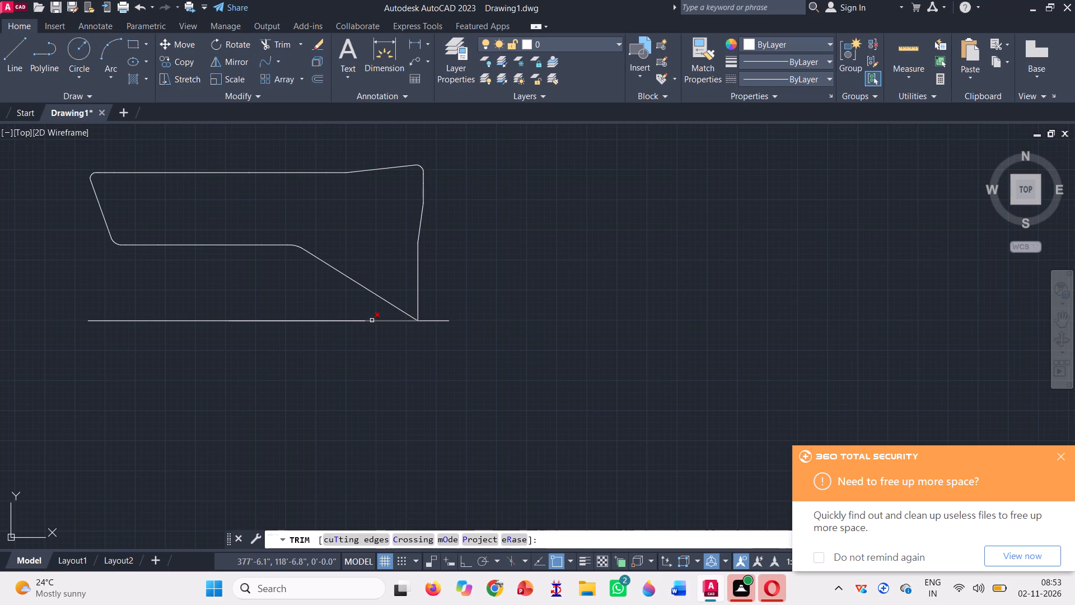
click(372, 320)
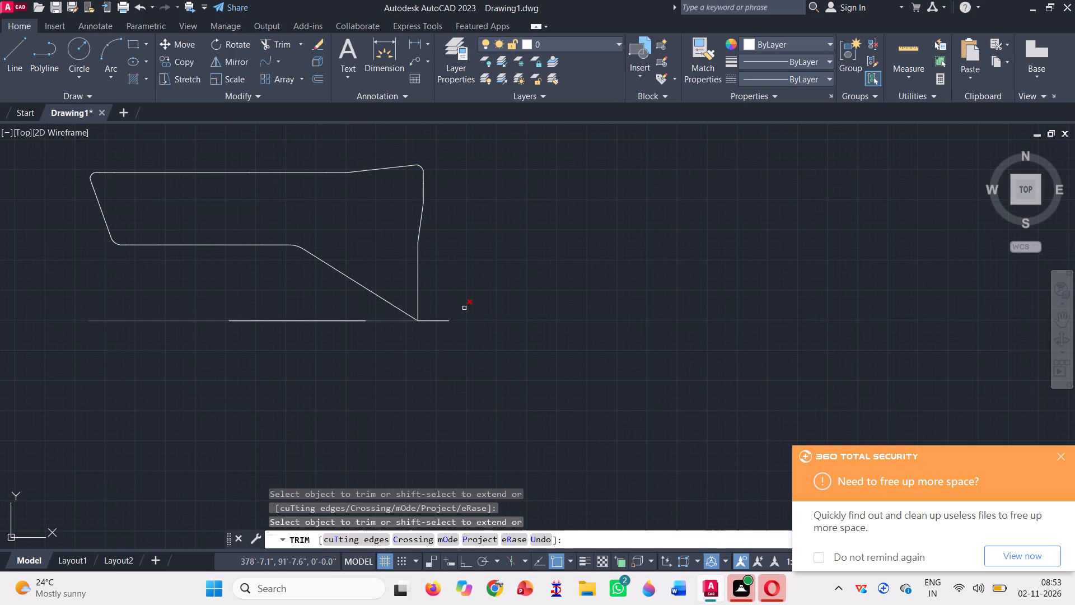
key(space)
Erase the two leftover overlapping segments lying on the baseline below the side profile.
scroll(428, 286, up, 2)
scroll(427, 286, down, 3)
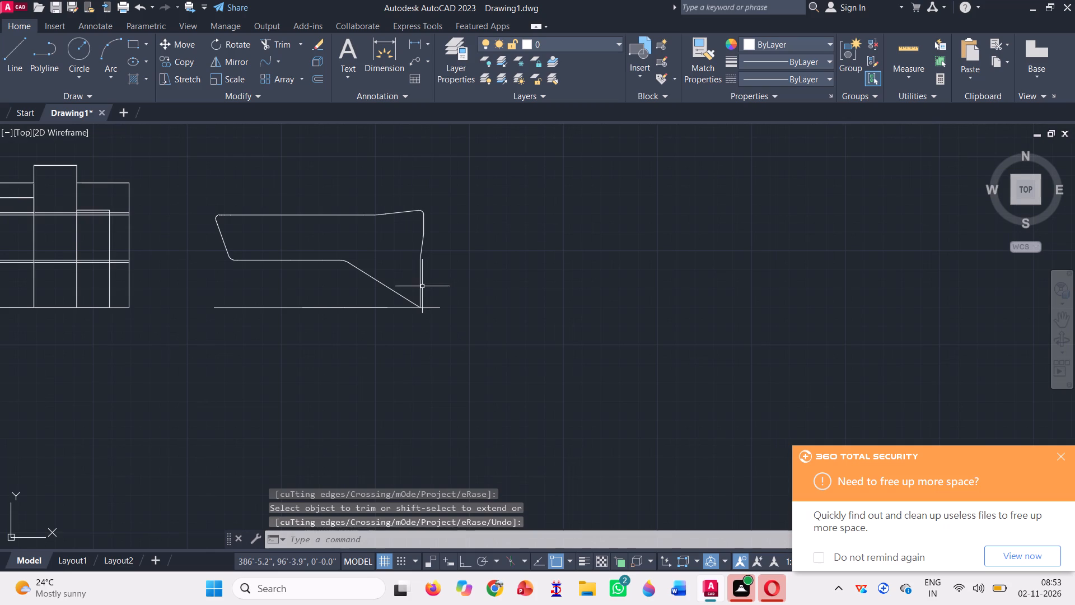
click(368, 307)
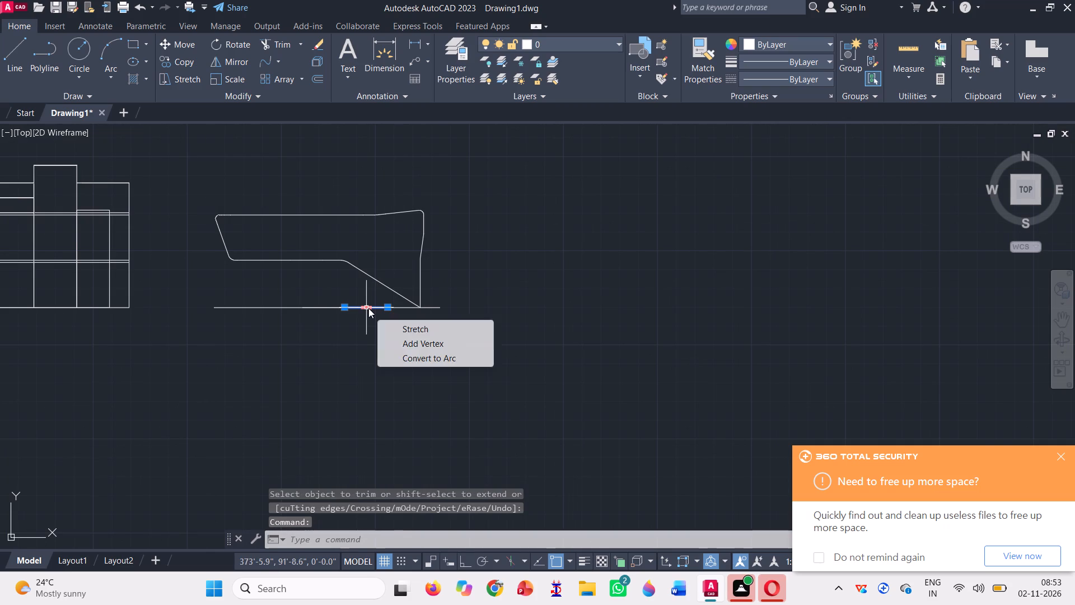
key(Delete)
key(Delete)
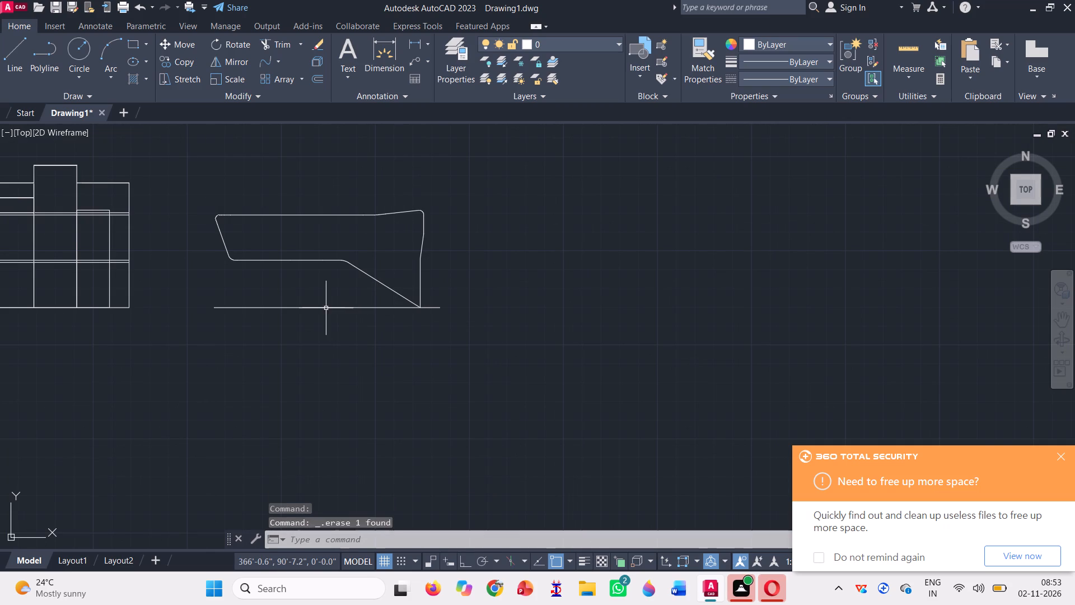
click(325, 307)
key(Delete)
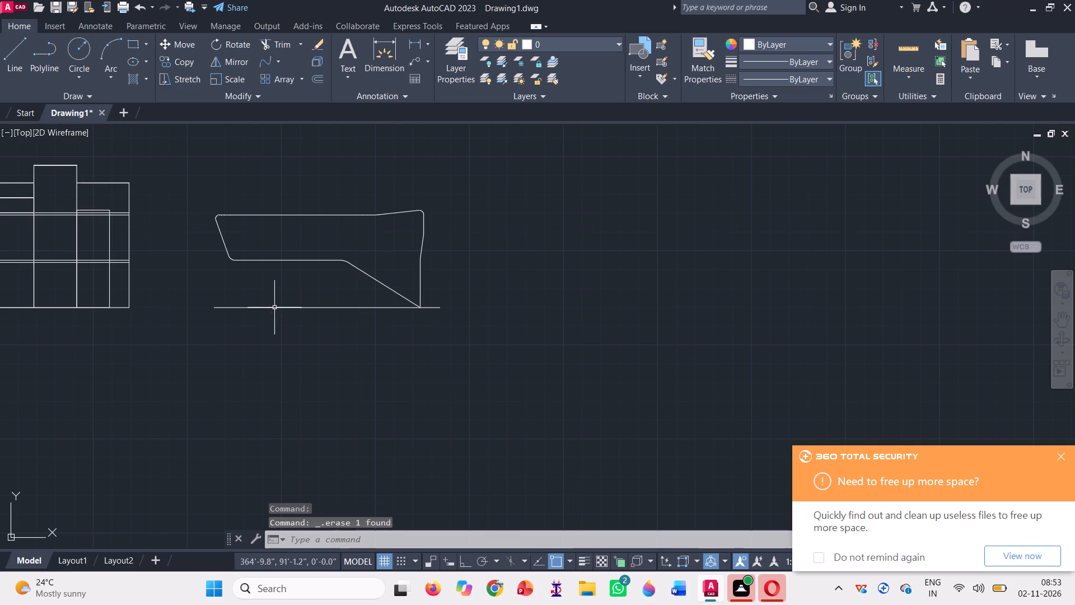
Join the profile's spline and its lower right edge polyline into one closed outline.
click(429, 278)
click(275, 209)
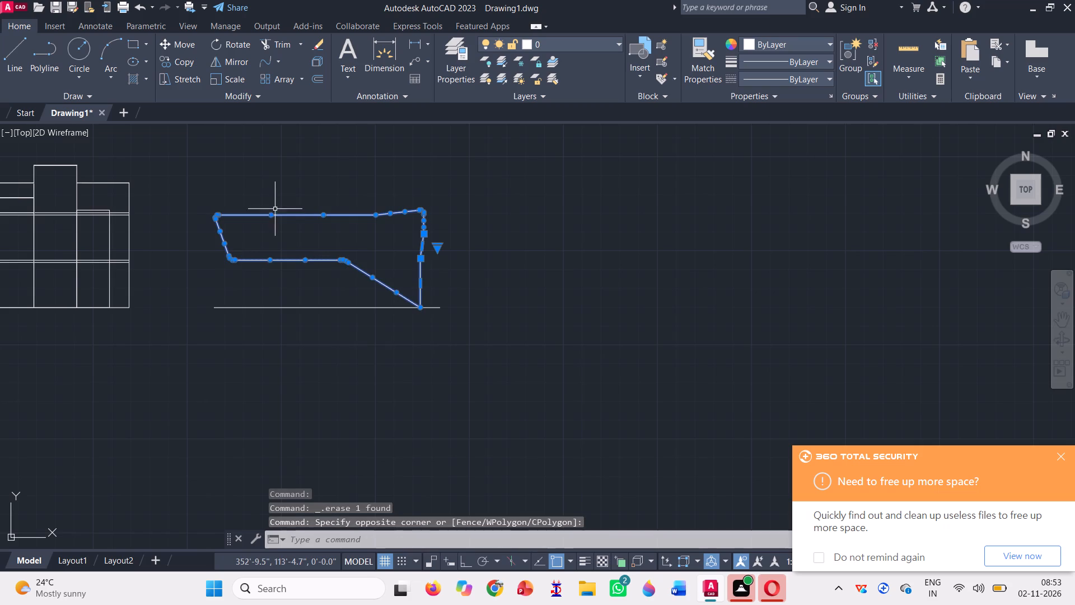
key(j)
key(Return)
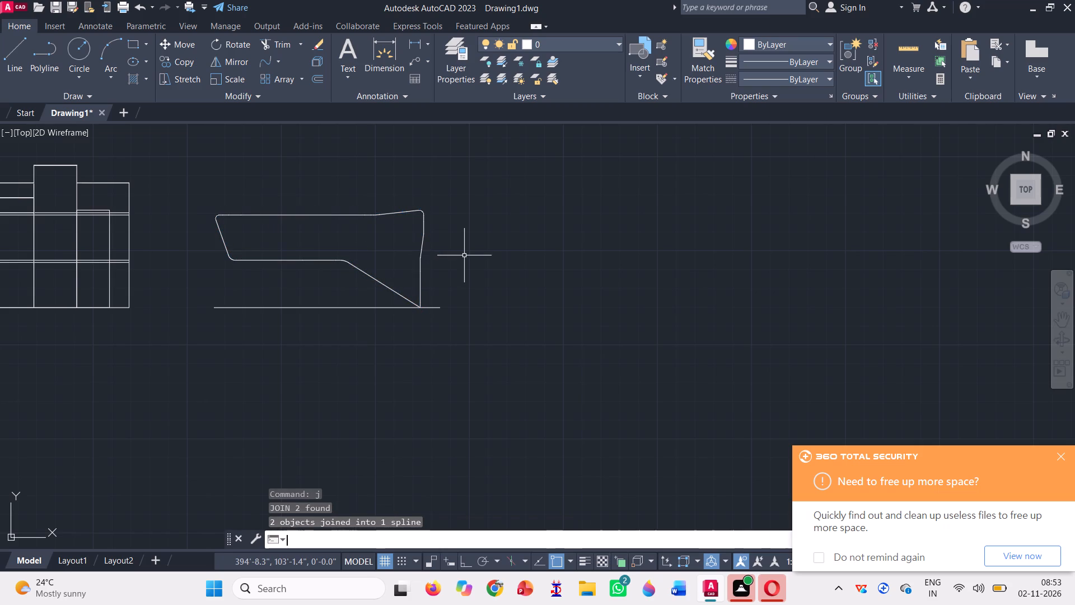
click(420, 246)
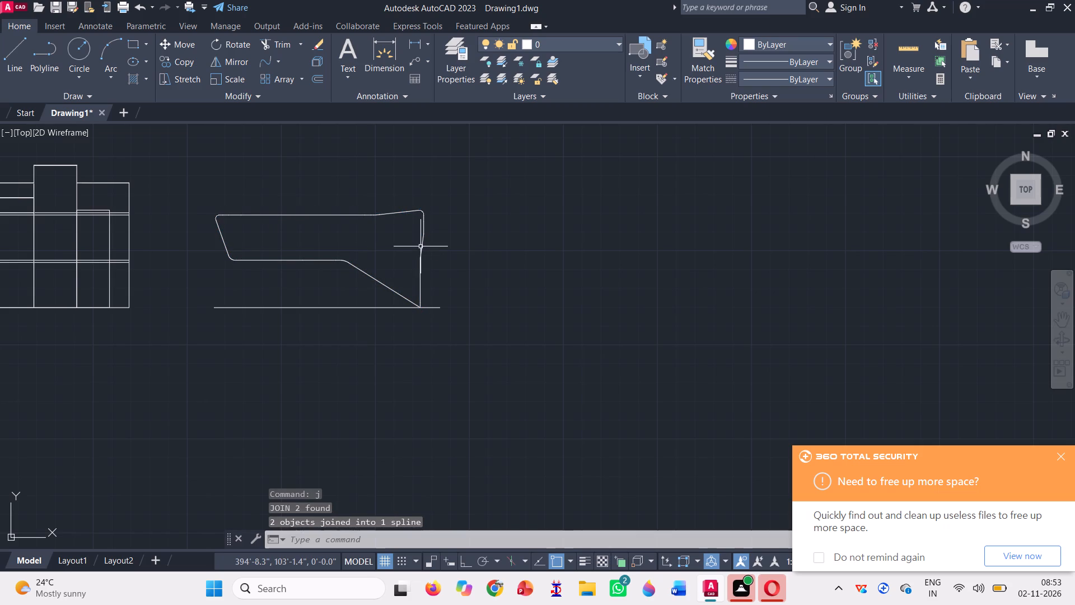
key(Escape)
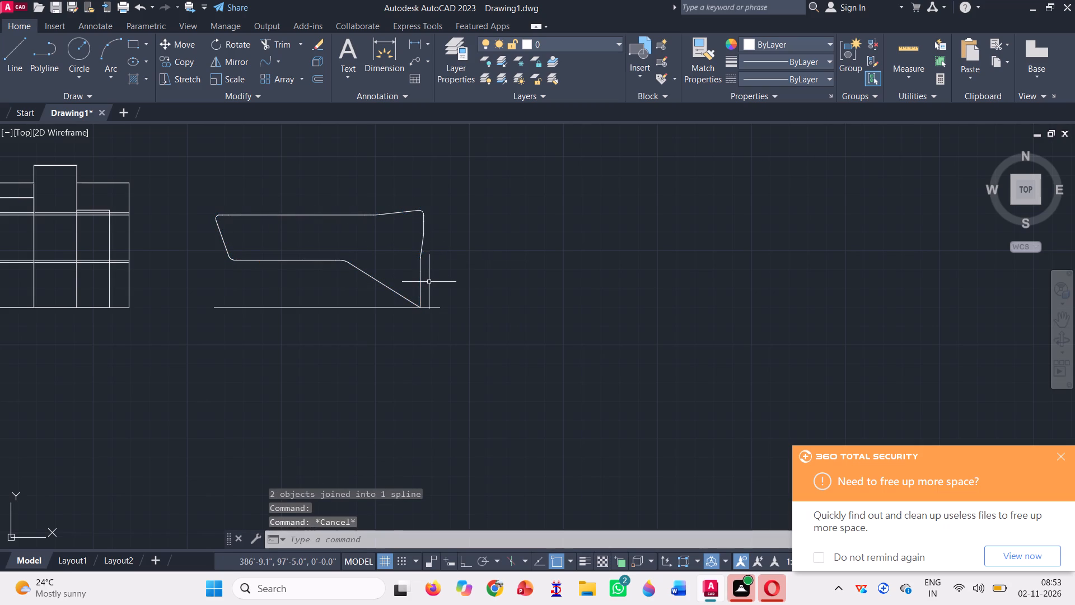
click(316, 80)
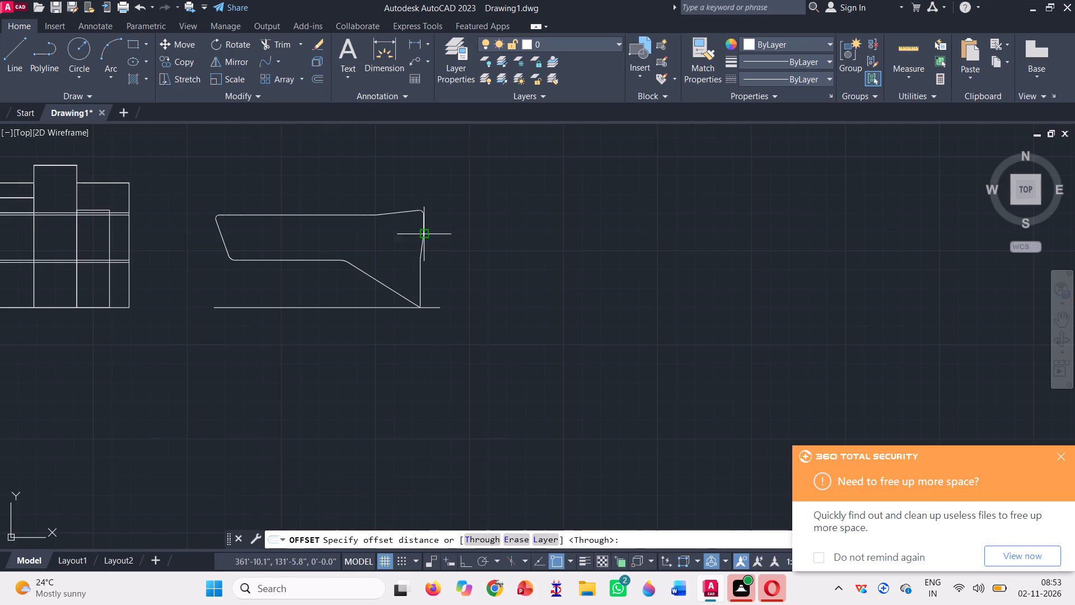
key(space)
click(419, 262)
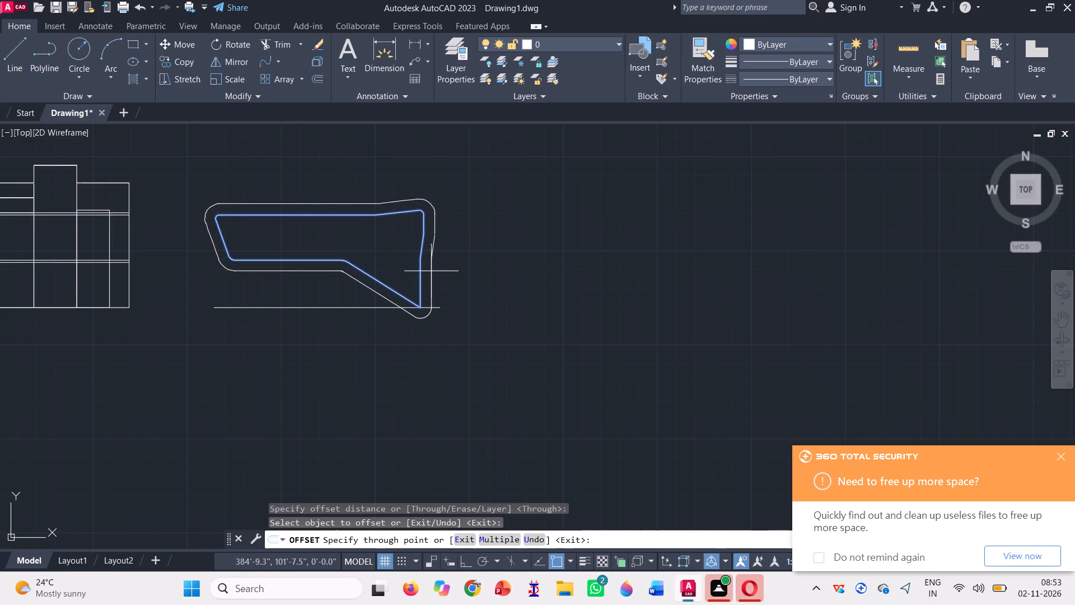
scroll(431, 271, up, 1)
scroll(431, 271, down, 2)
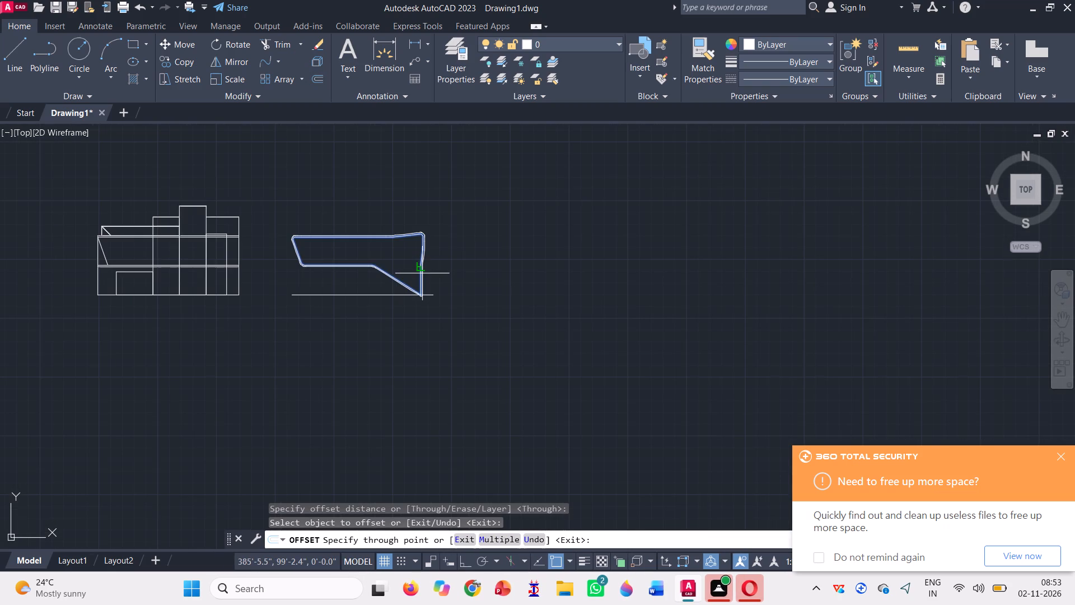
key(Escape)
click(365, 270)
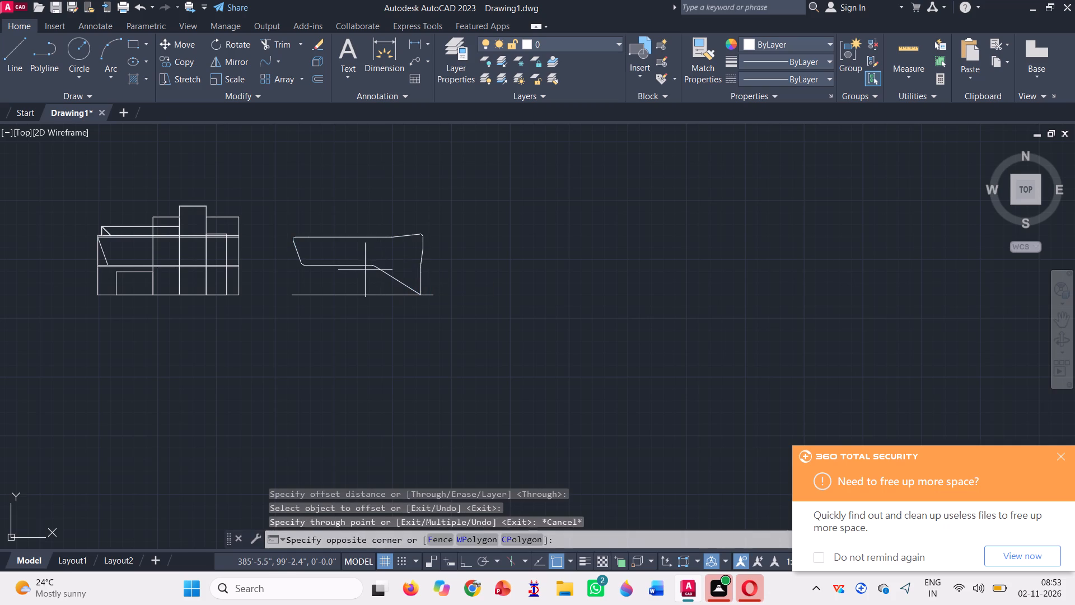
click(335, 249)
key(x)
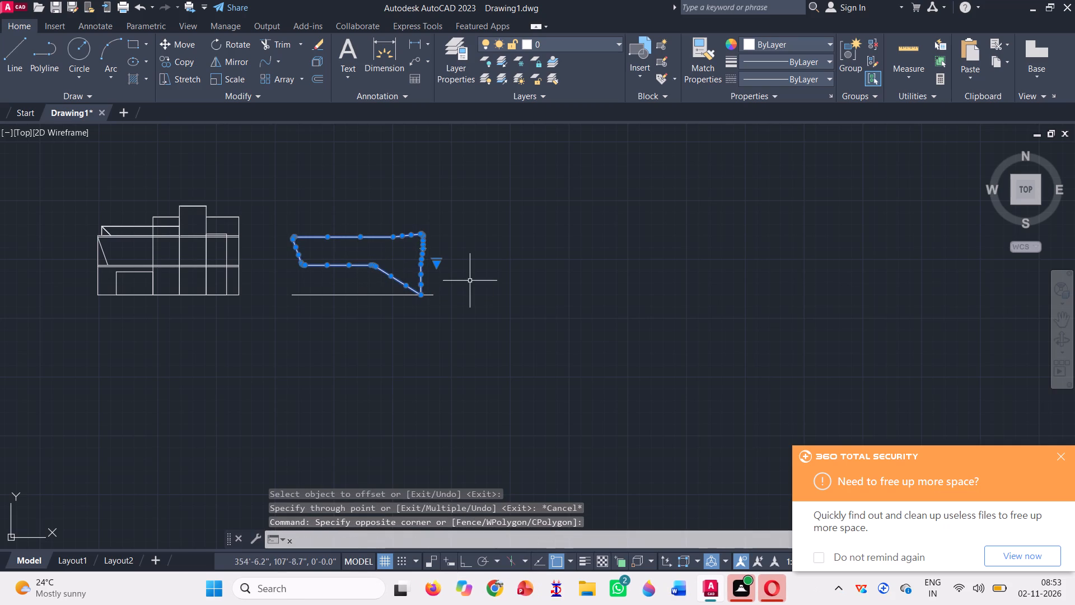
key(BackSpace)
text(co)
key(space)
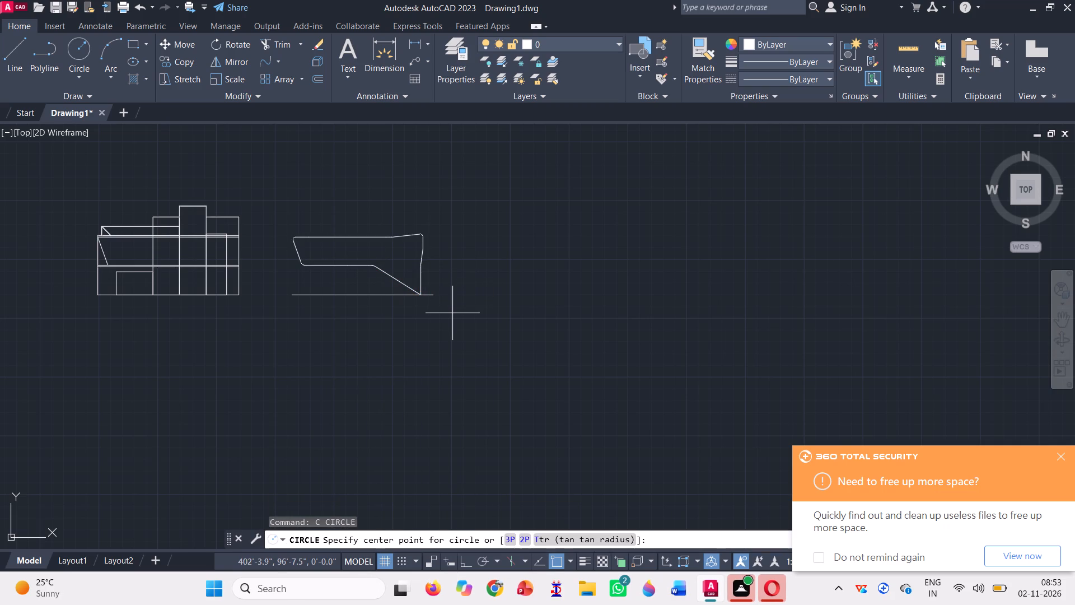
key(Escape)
Copy the joined profile onto the building elevation, from the baseline's right end to the elevation's lower right corner.
click(454, 283)
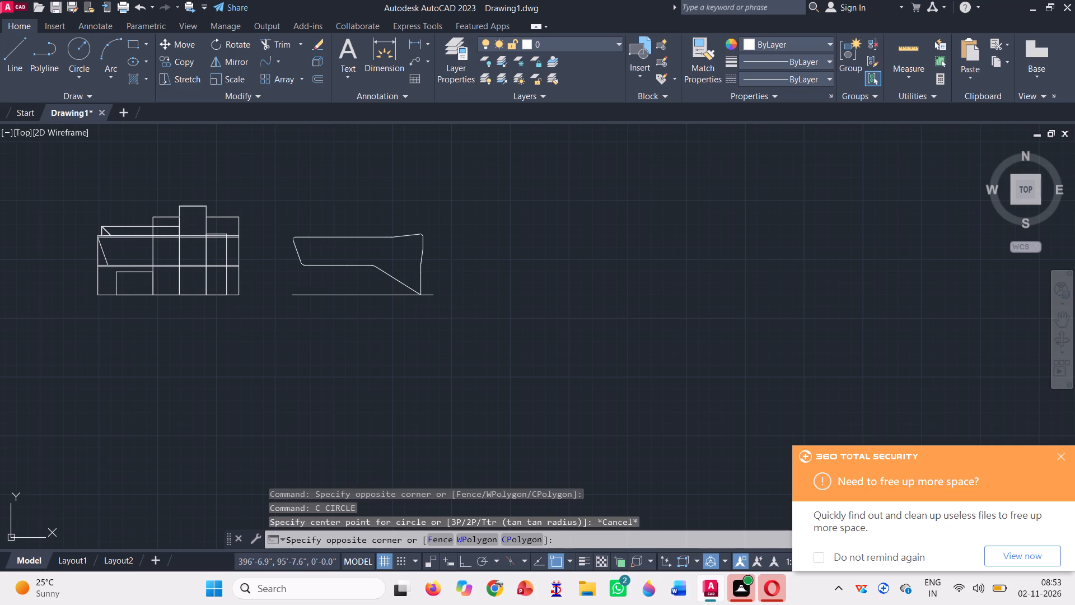
click(271, 215)
text(co)
key(space)
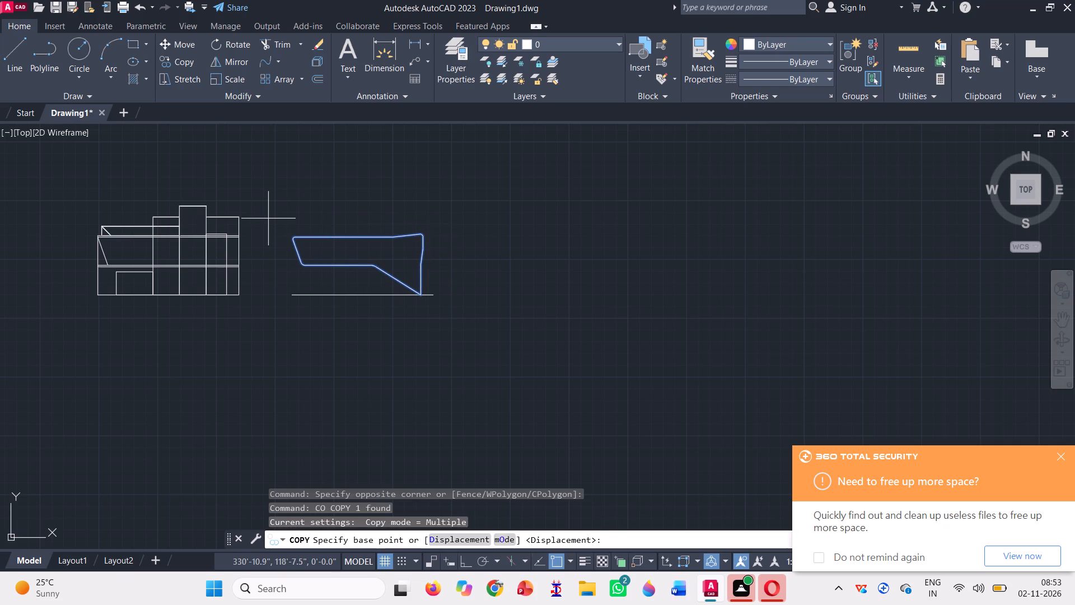
click(433, 293)
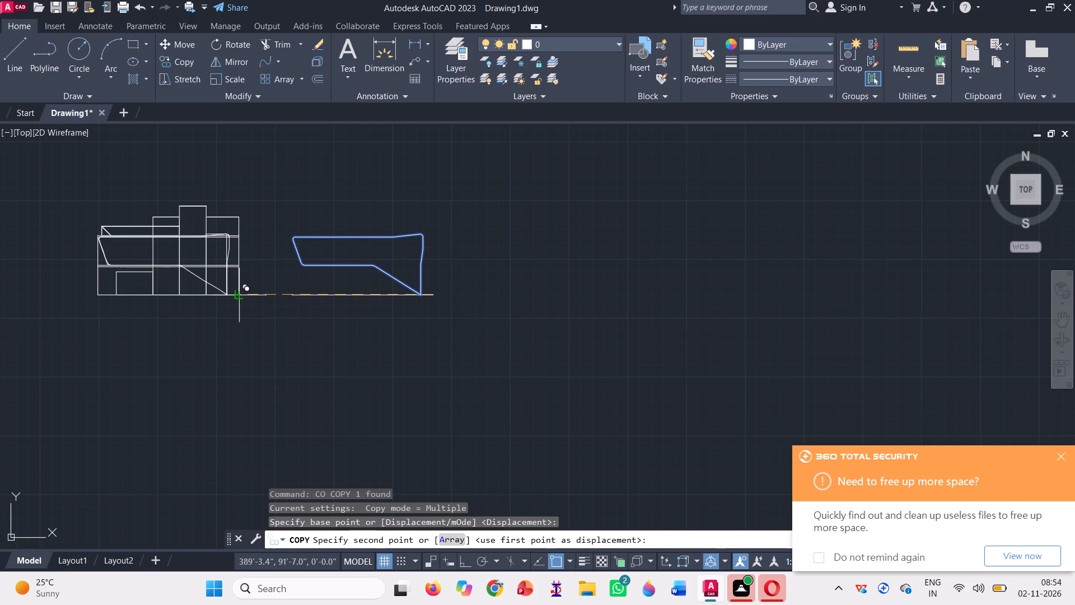
scroll(238, 294, up, 4)
click(238, 294)
scroll(271, 294, down, 4)
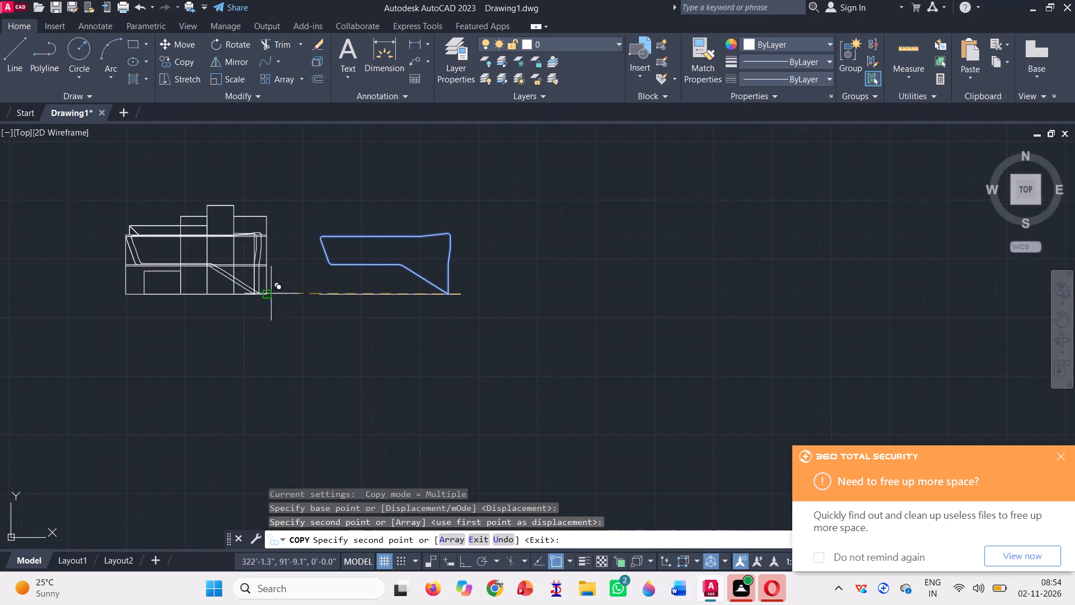
key(space)
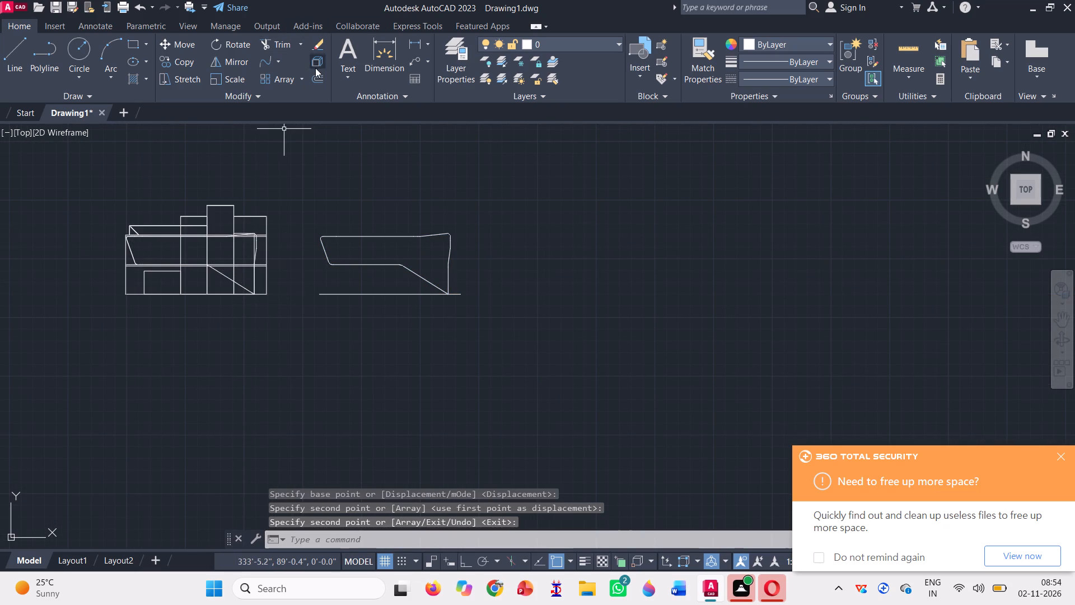
Offset the copied rounded profile outward through a point just outside its slanted edge to form the frame's outer outline.
click(317, 76)
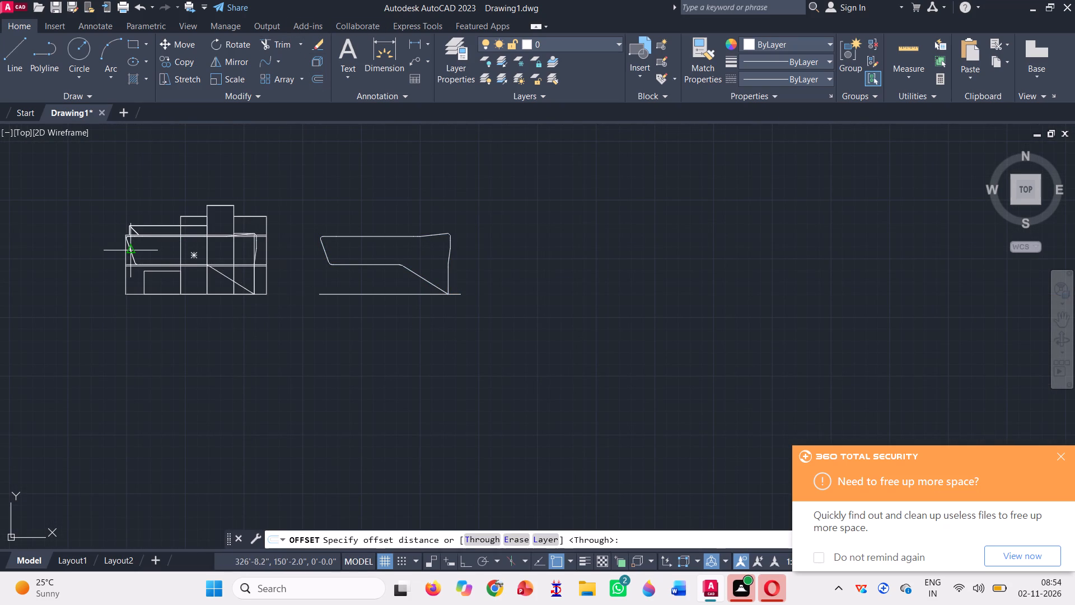
key(space)
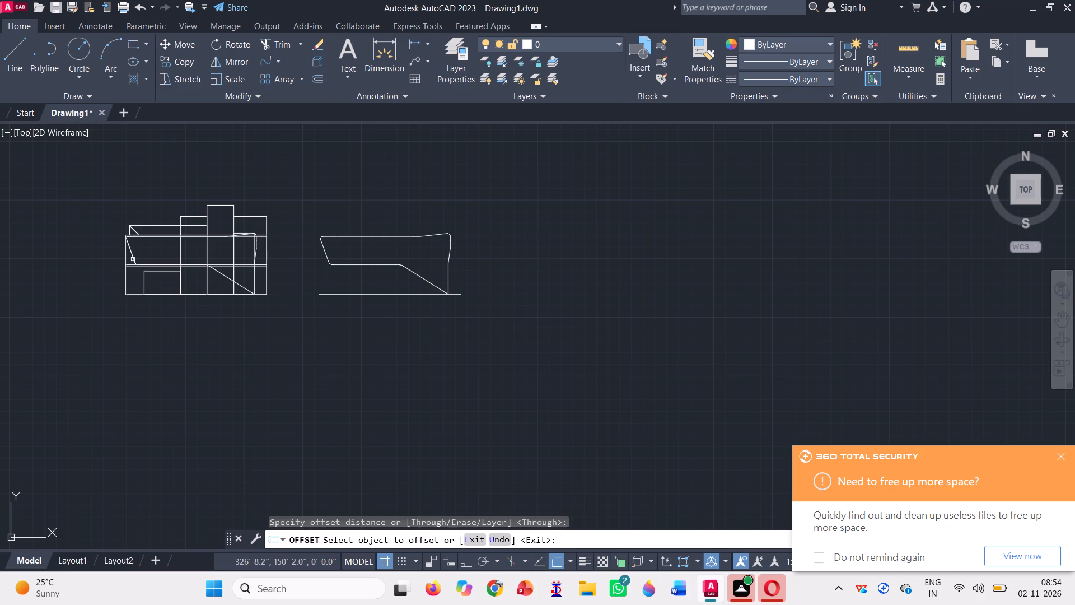
click(133, 258)
scroll(135, 260, up, 2)
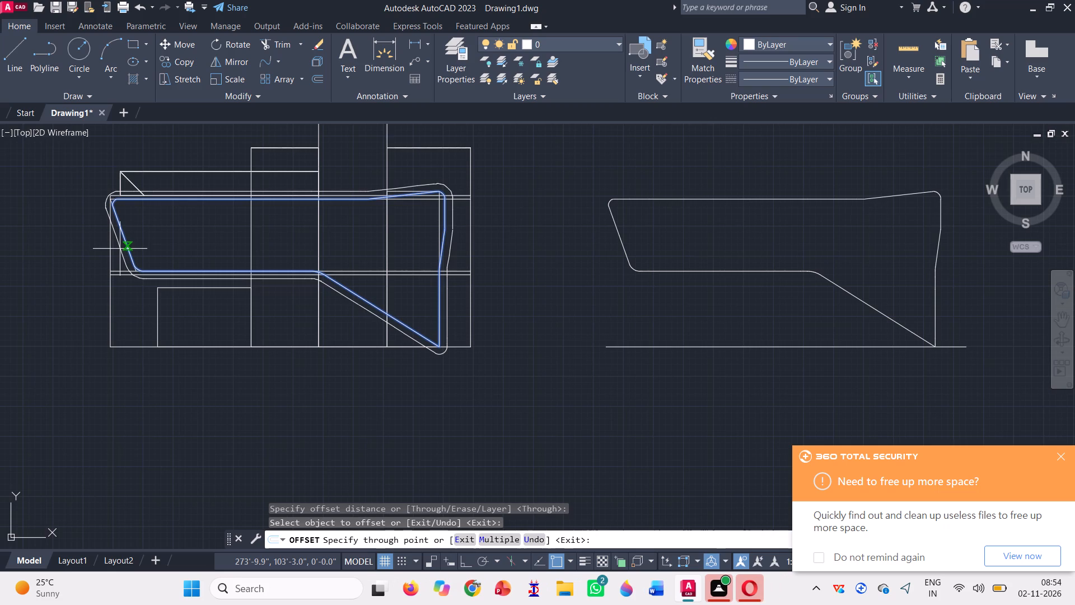
click(120, 249)
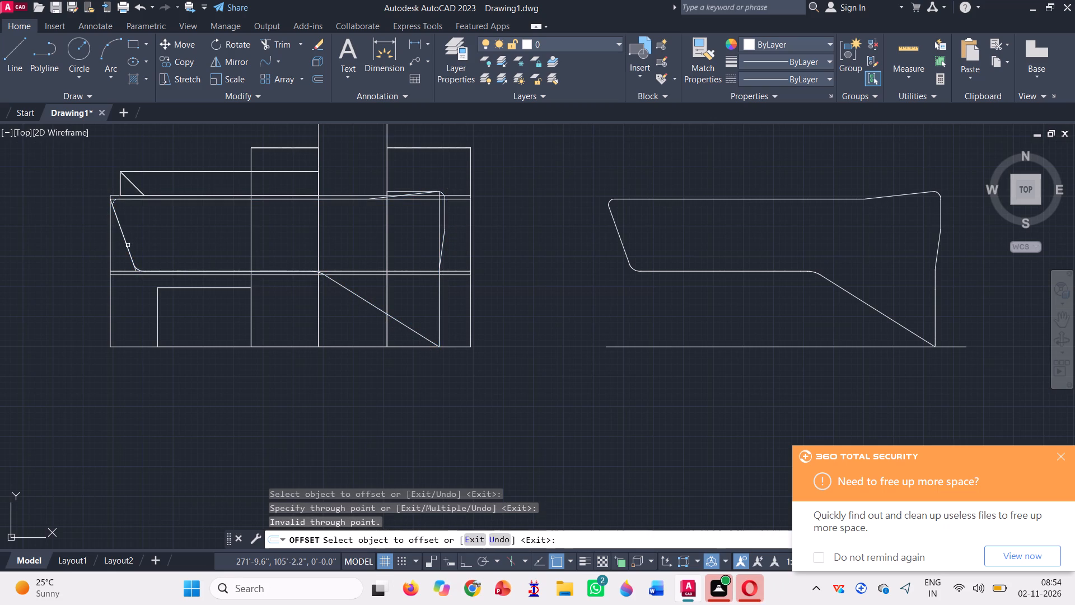
click(125, 244)
scroll(111, 253, up, 3)
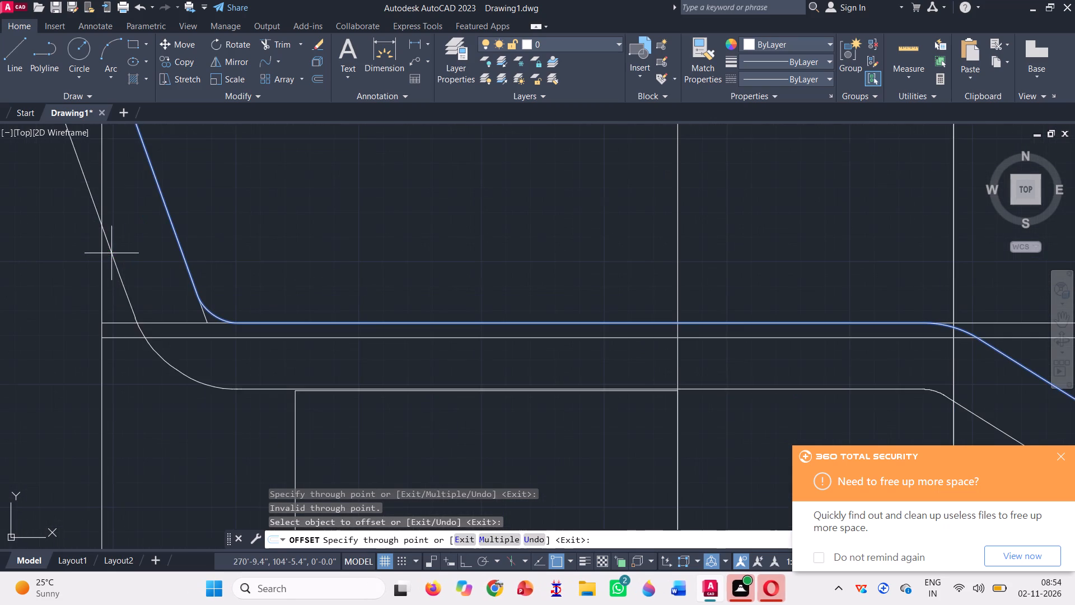
click(136, 235)
scroll(129, 236, down, 3)
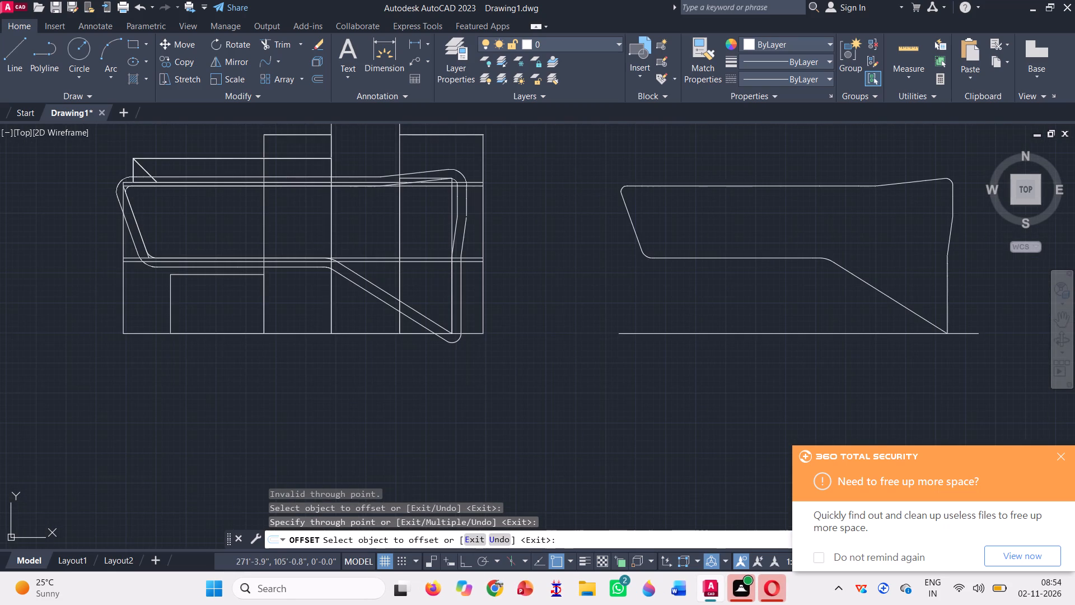
key(space)
scroll(222, 271, down, 1)
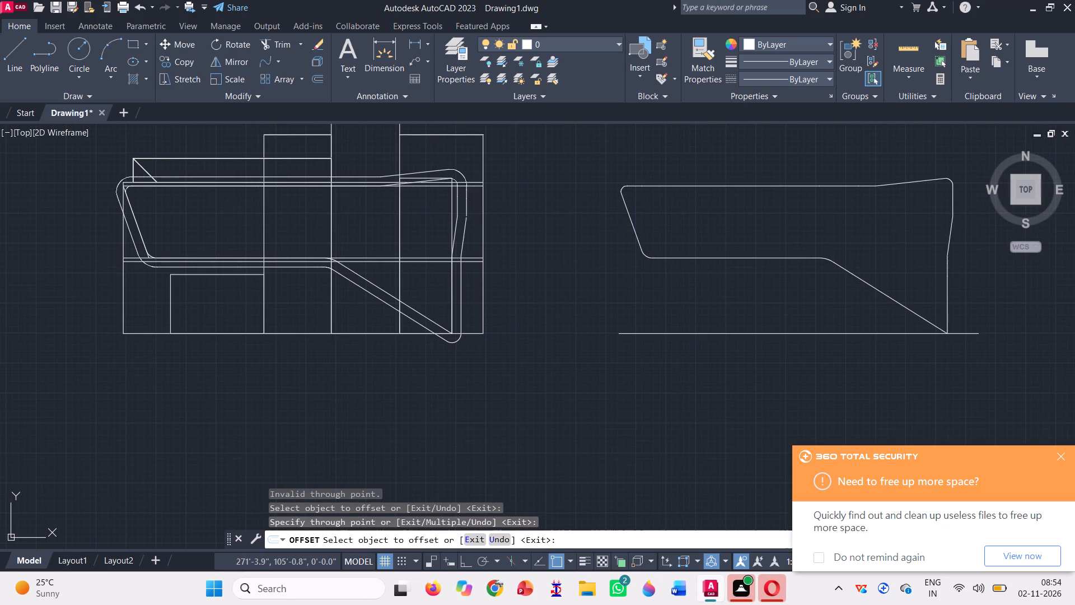
key(Escape)
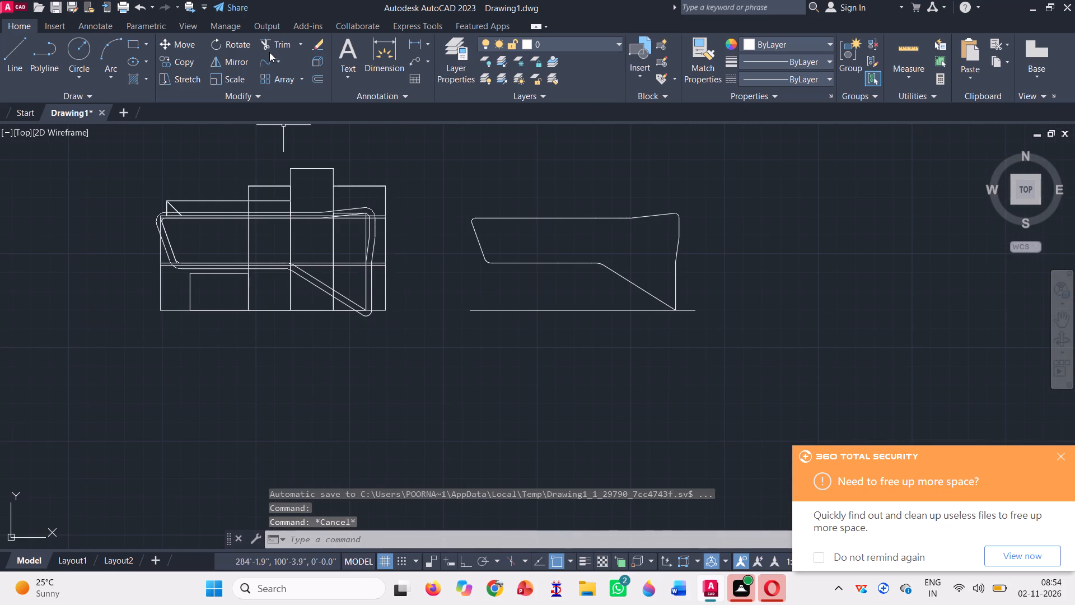
Trim the short slanted line tail sticking out past the inner outline's rounded upper left corner.
click(281, 44)
scroll(169, 216, up, 3)
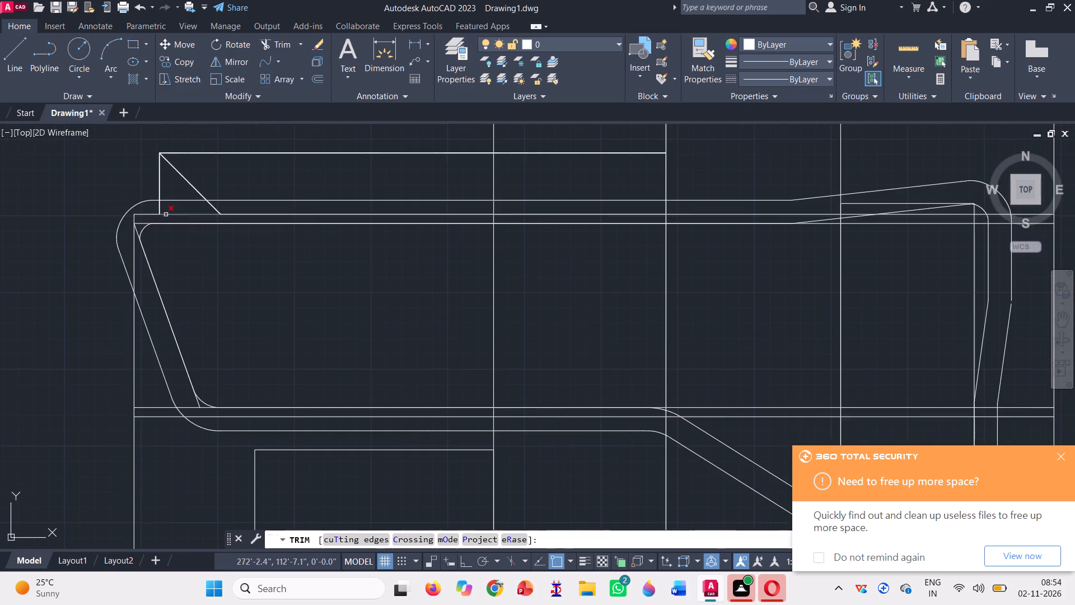
scroll(141, 226, up, 4)
scroll(137, 221, down, 3)
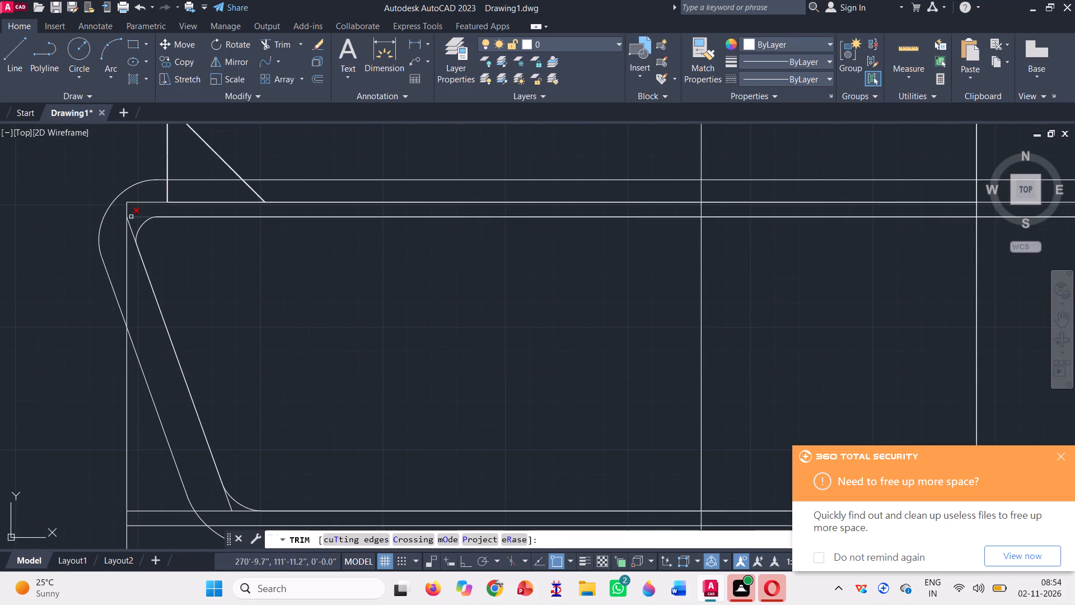
click(137, 212)
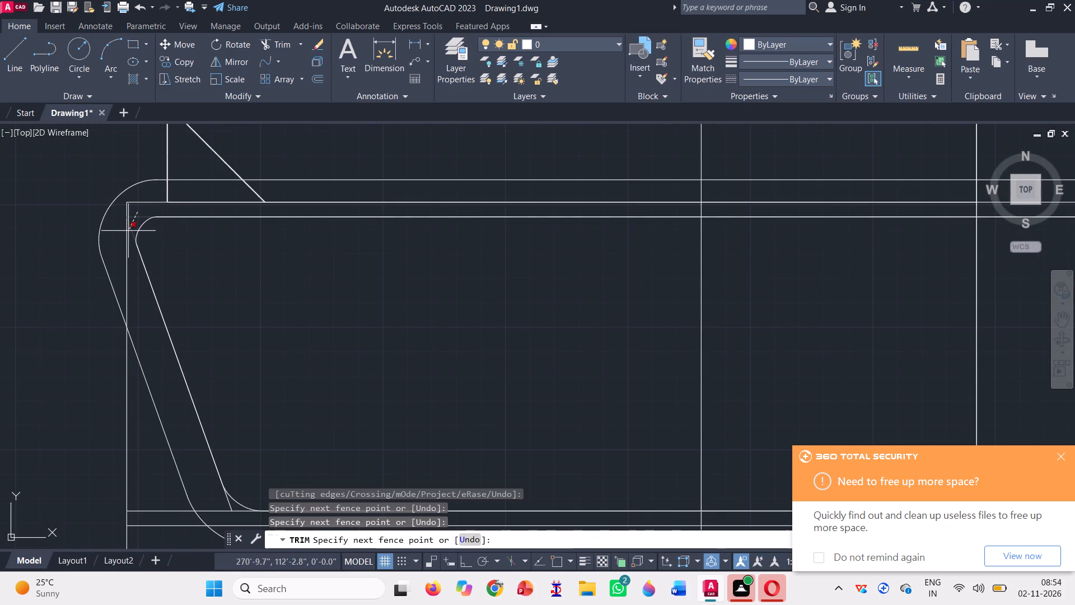
click(128, 231)
scroll(129, 229, down, 3)
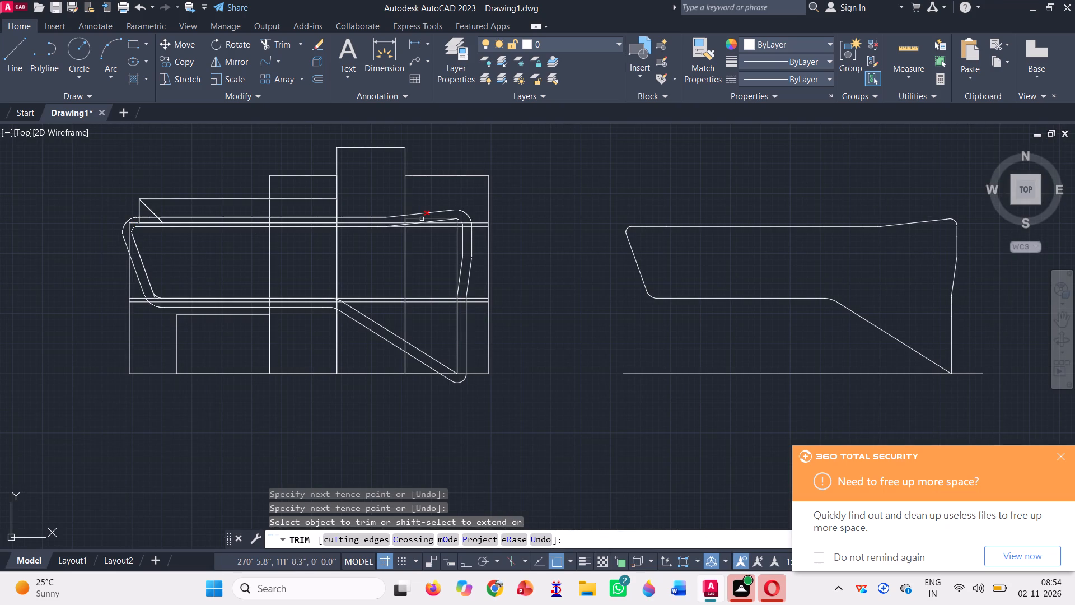
scroll(318, 259, down, 2)
key(Escape)
Trim the parapet ends, wall corner and horizontal line inside the frame's upper left band, plus the wall piece above the floor slab.
scroll(316, 244, up, 1)
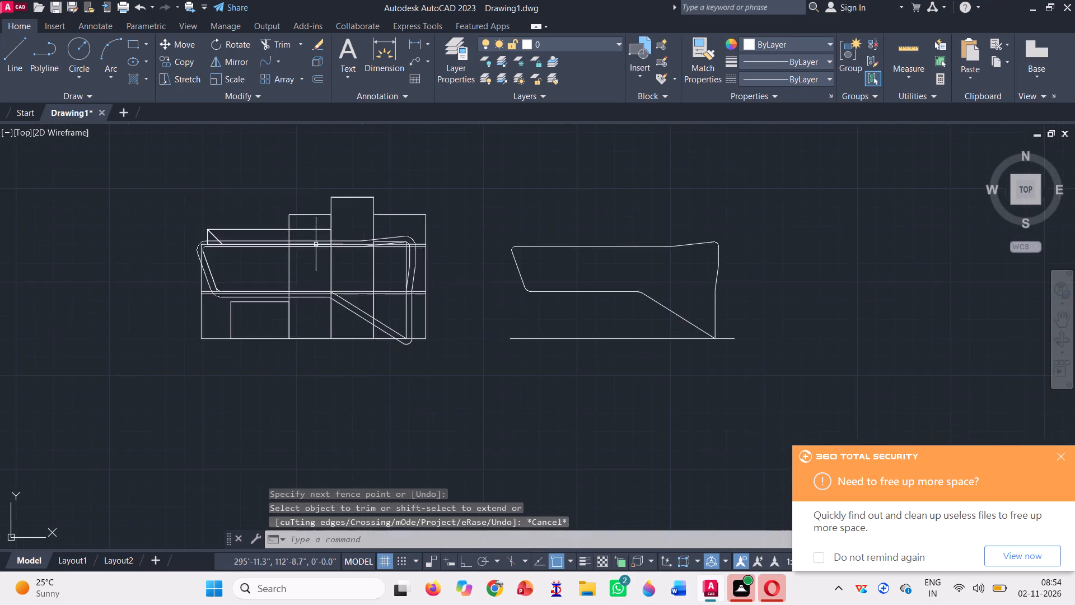
scroll(316, 244, up, 1)
scroll(122, 263, up, 1)
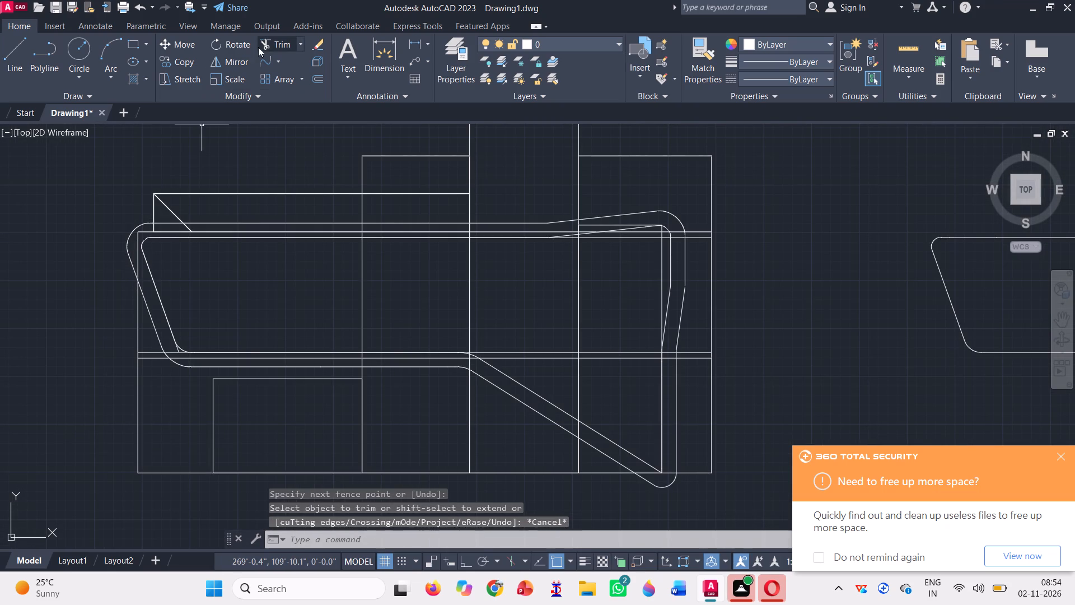
click(274, 43)
scroll(140, 239, up, 3)
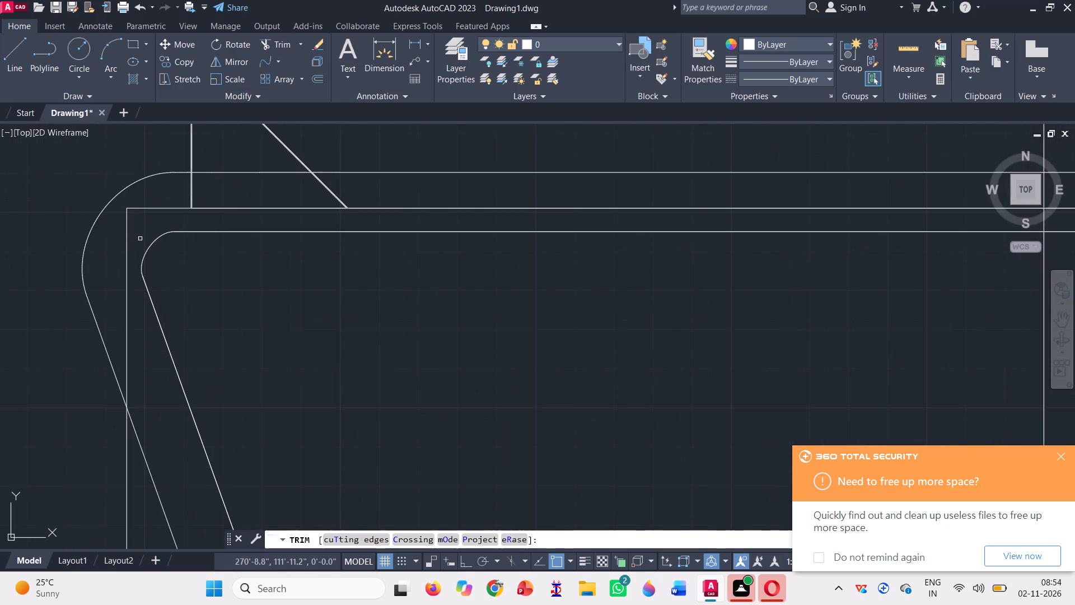
click(174, 198)
click(340, 192)
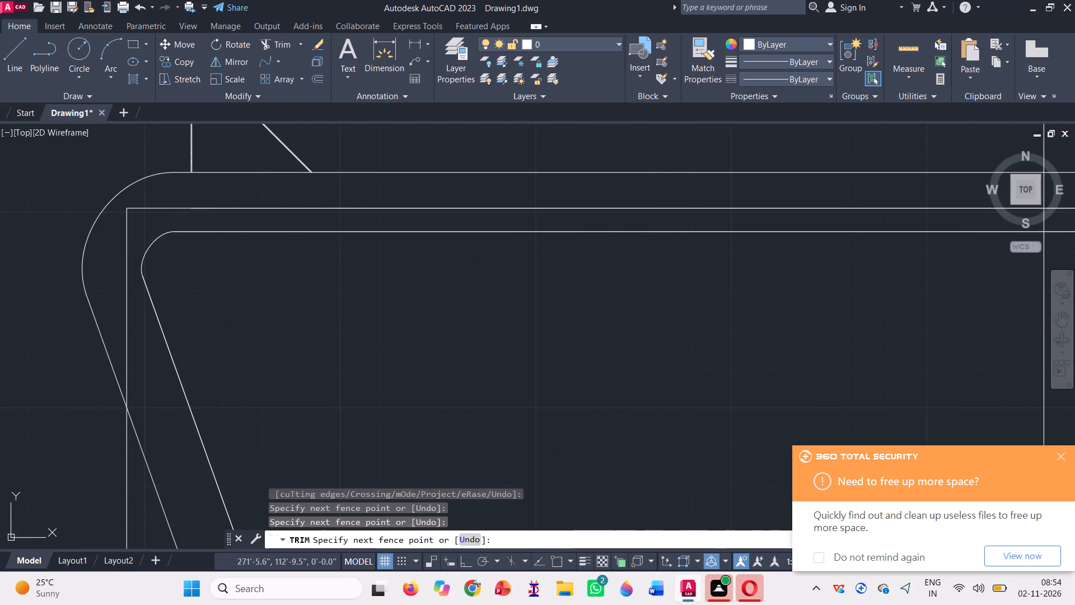
click(166, 198)
click(114, 241)
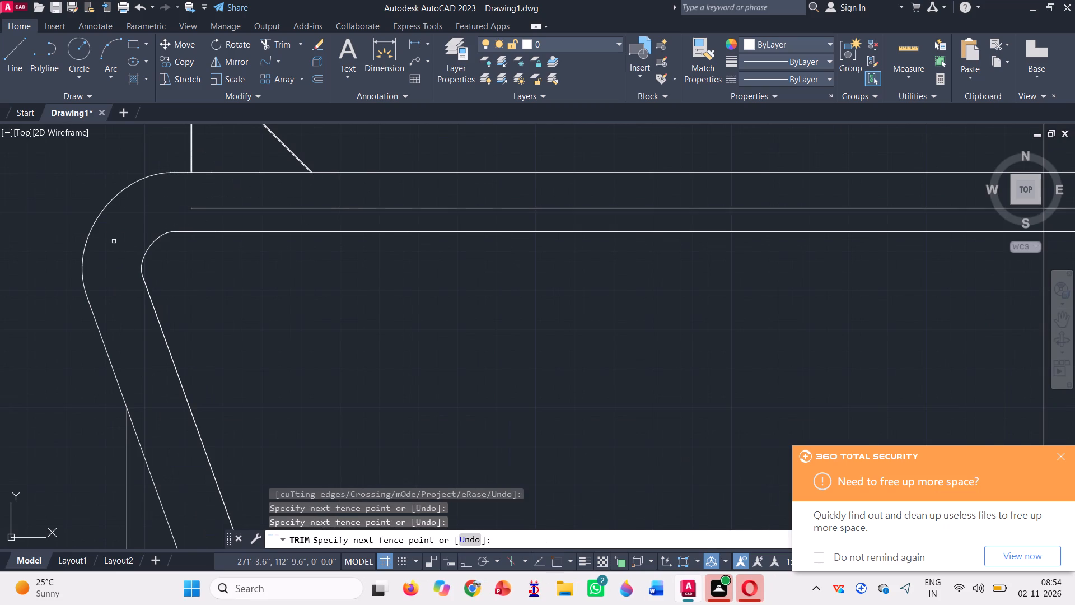
click(196, 201)
click(212, 212)
scroll(204, 210, down, 2)
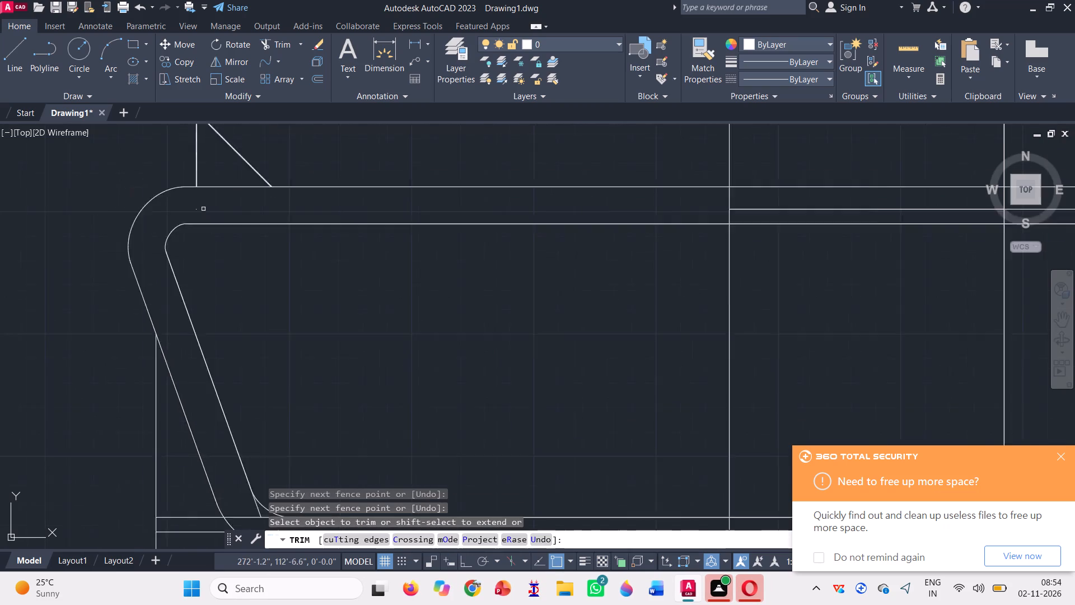
scroll(200, 207, down, 2)
click(183, 255)
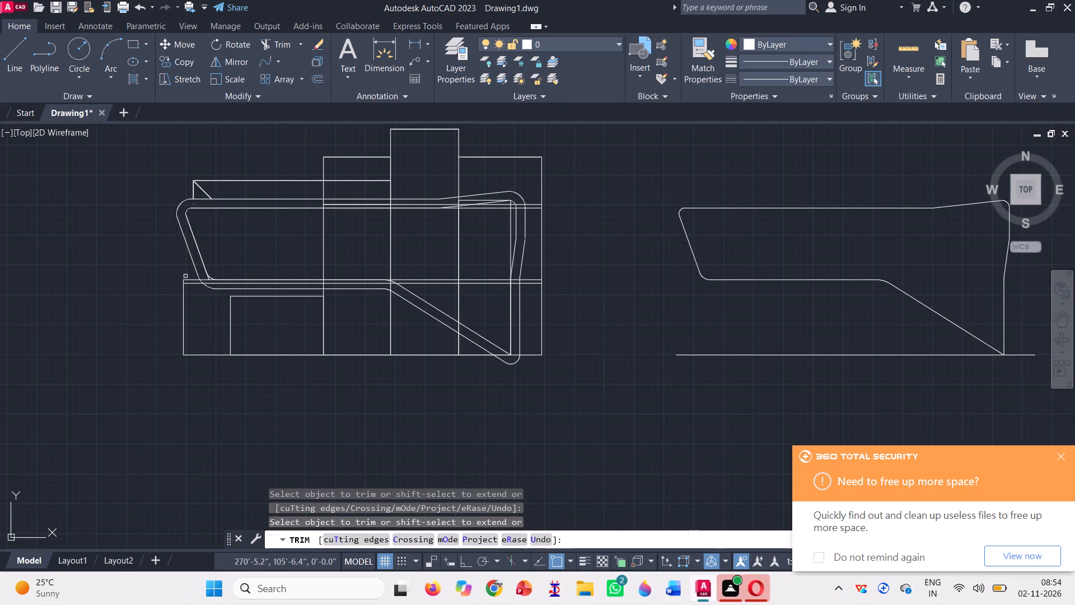
Trim the slanted tail and the two floor slab lines where they cross the frame's lower left corner.
scroll(185, 276, up, 3)
scroll(265, 290, up, 3)
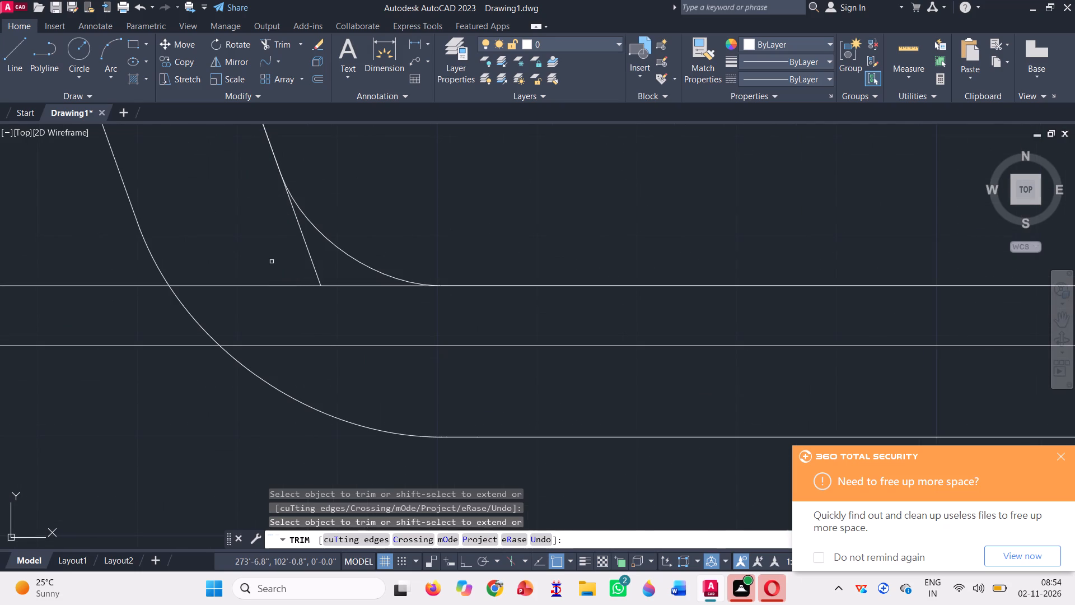
click(272, 259)
click(372, 297)
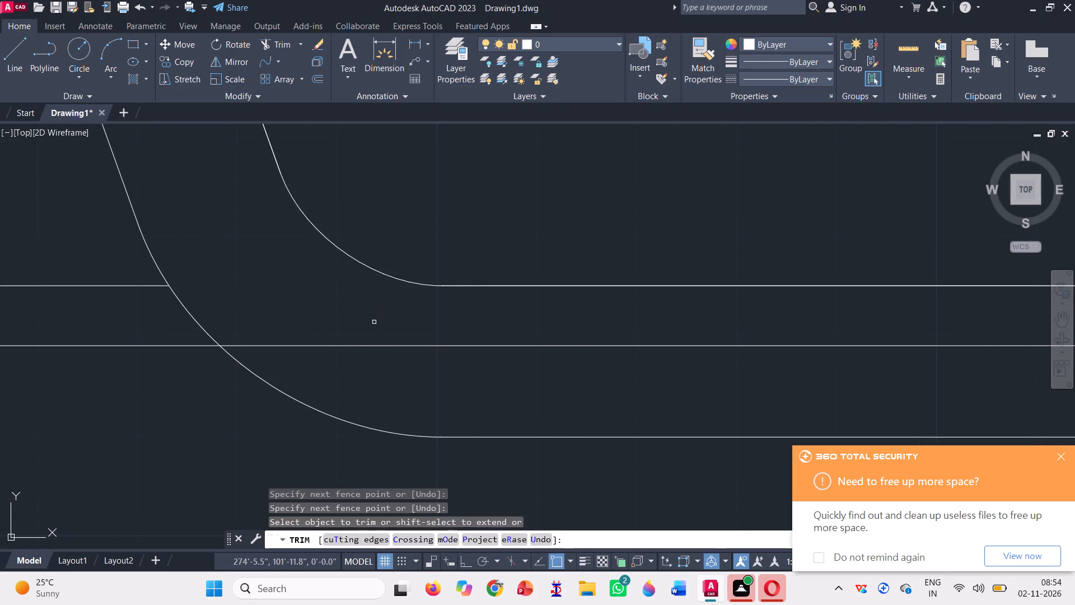
click(373, 321)
click(383, 370)
scroll(169, 298, down, 7)
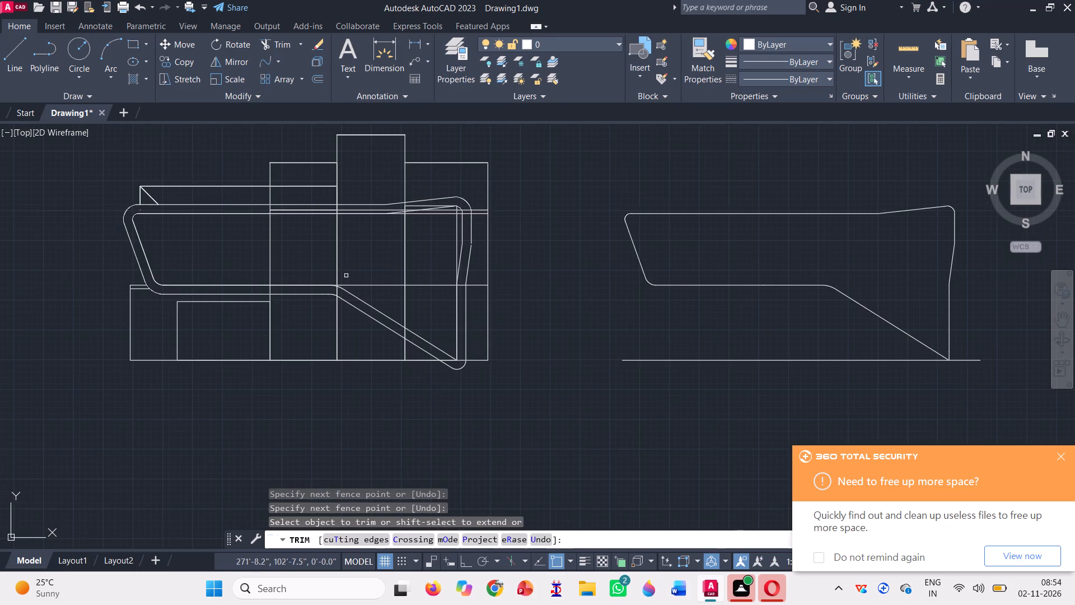
Trim the two vertical wall lines where they cross the frame's diagonal band.
scroll(352, 275, up, 3)
scroll(257, 285, down, 2)
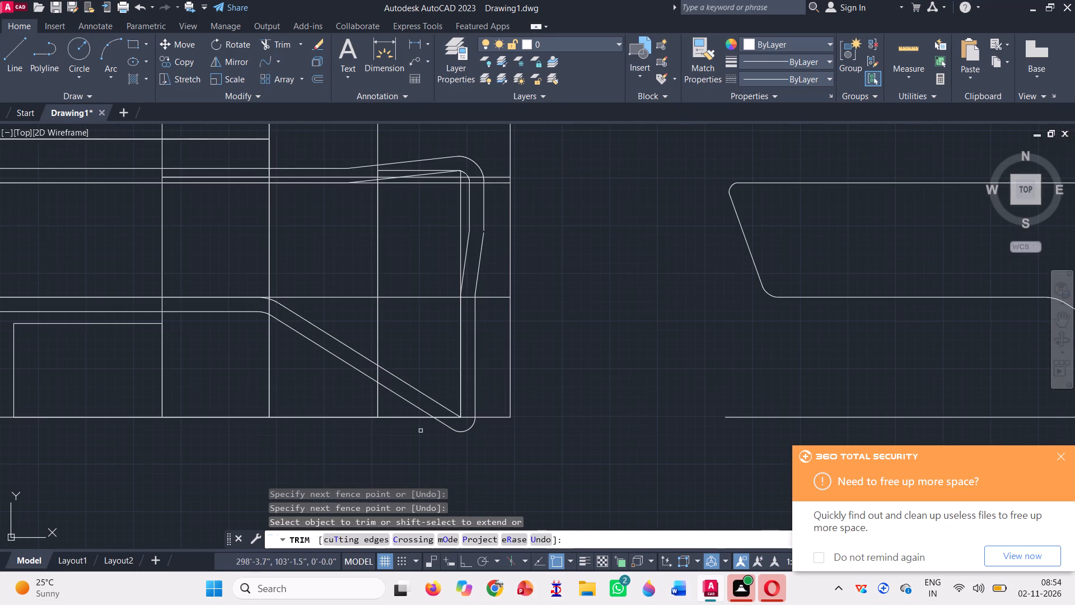
click(375, 376)
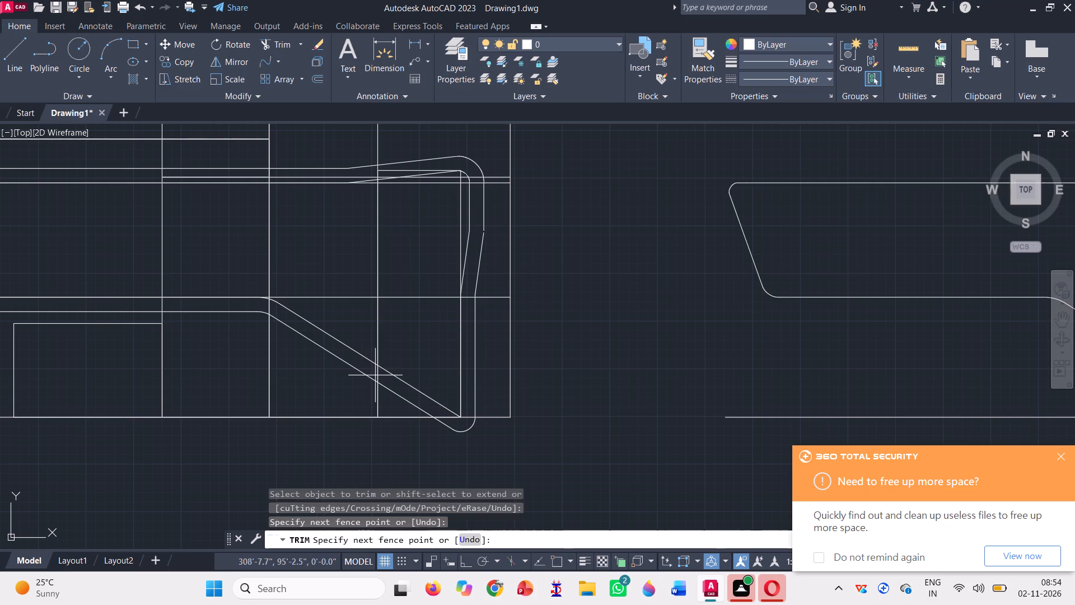
click(383, 377)
click(274, 307)
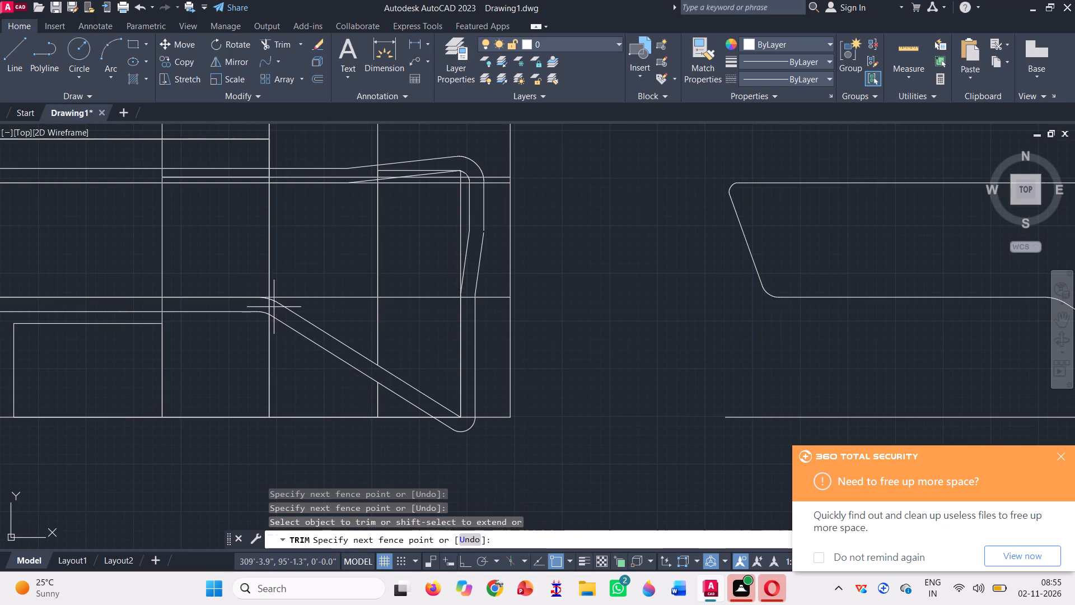
click(267, 304)
Trim the outer outline's rounded lower right corner where it bulges below the baseline.
scroll(265, 304, down, 1)
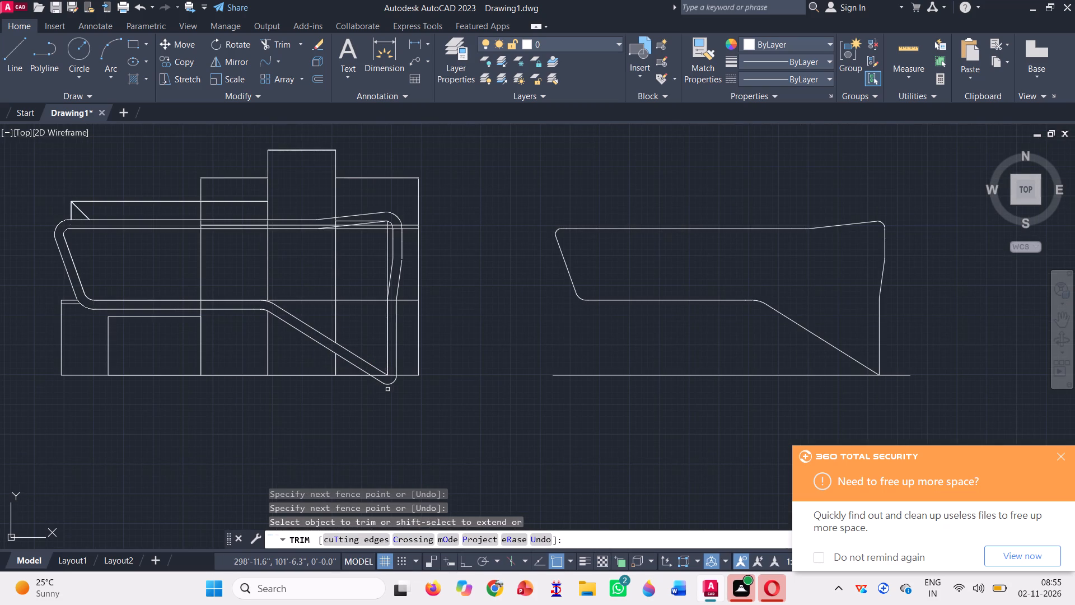
scroll(387, 389, up, 3)
click(369, 374)
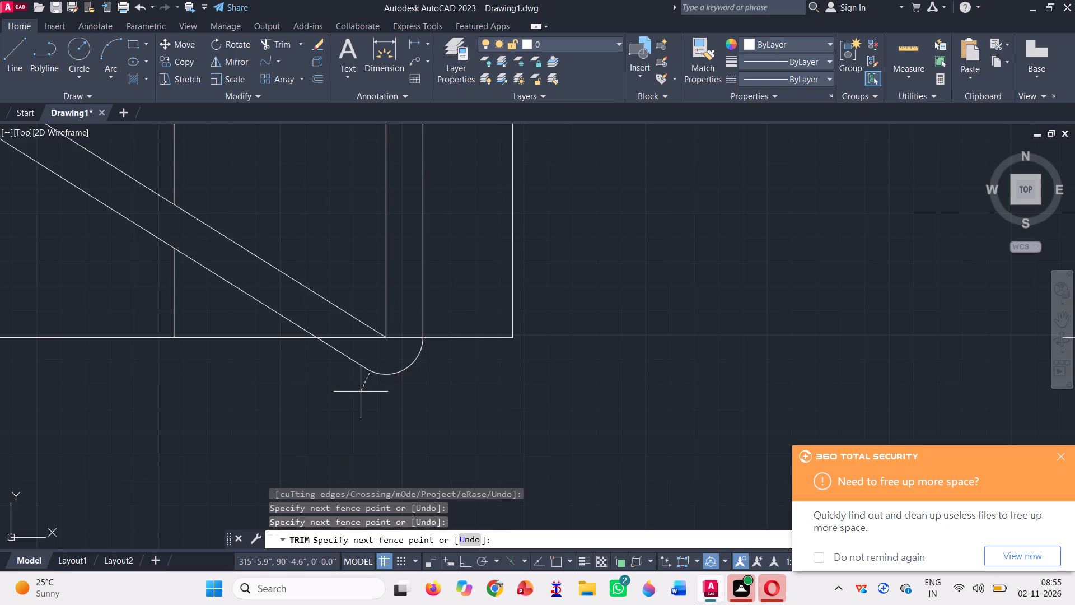
click(359, 391)
click(385, 372)
click(384, 393)
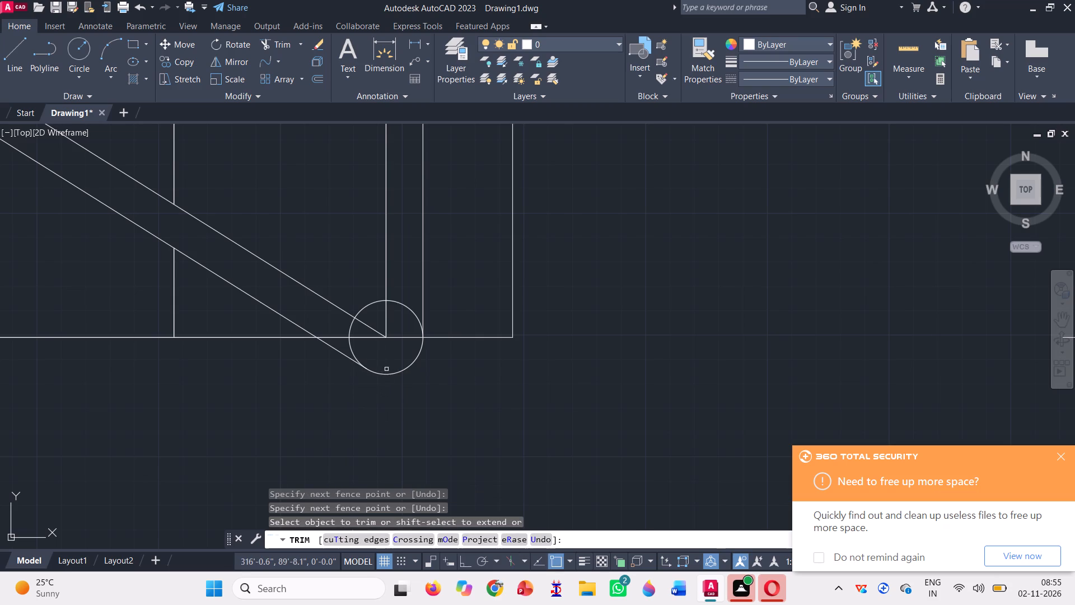
click(386, 369)
click(390, 386)
Trim the arc piece between the diagonal and the baseline, plus the remaining arc and diagonal tail below the baseline.
scroll(383, 374, down, 2)
scroll(375, 353, up, 4)
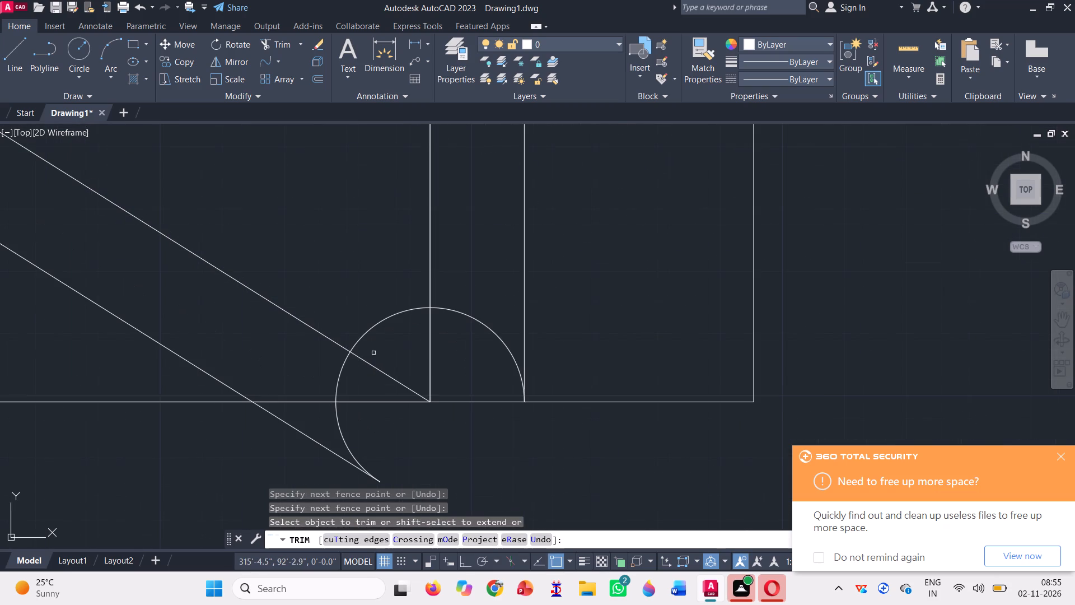
click(342, 380)
click(326, 371)
click(0, 11)
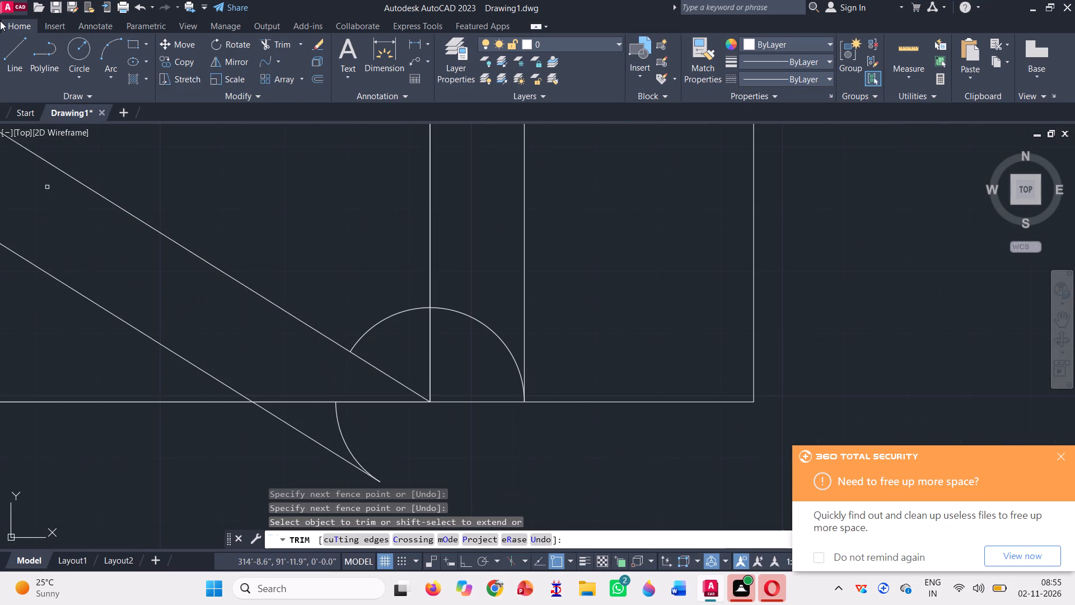
scroll(132, 0, down, 2)
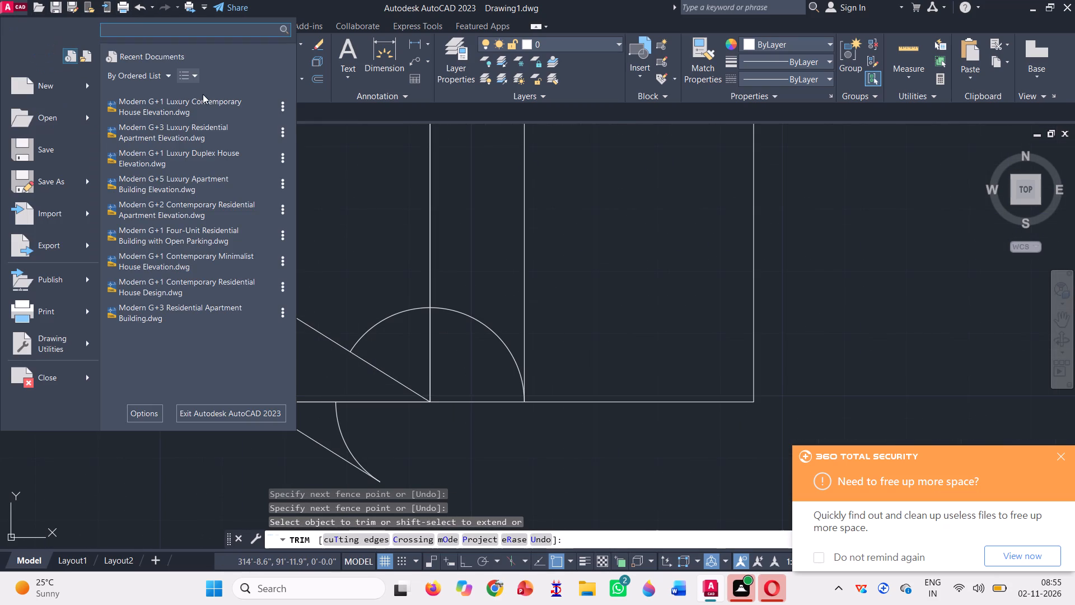
scroll(296, 120, down, 3)
scroll(358, 200, down, 2)
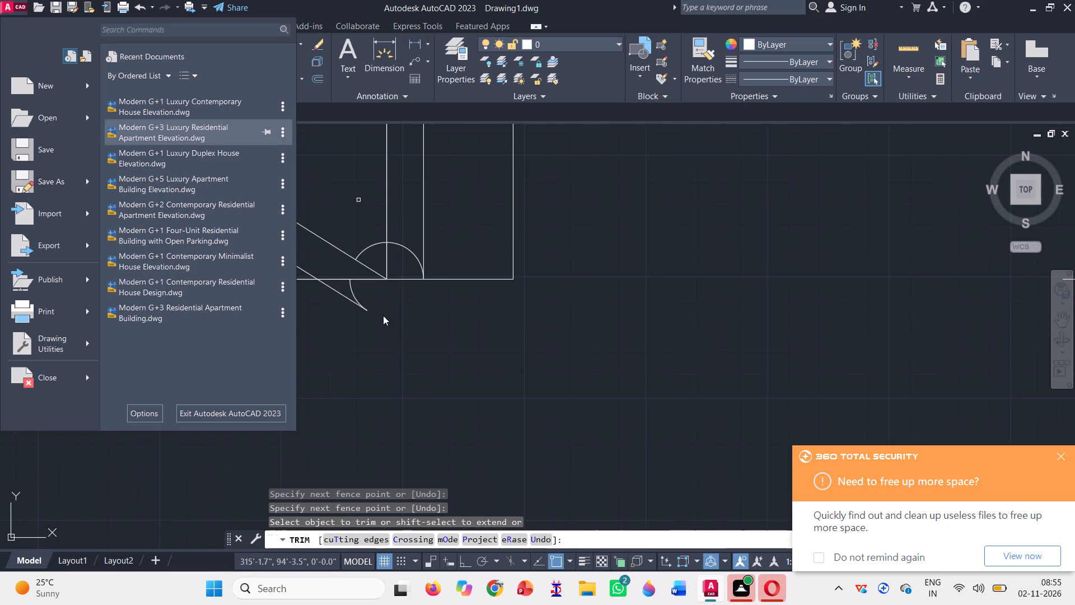
scroll(354, 305, up, 4)
click(347, 283)
click(373, 265)
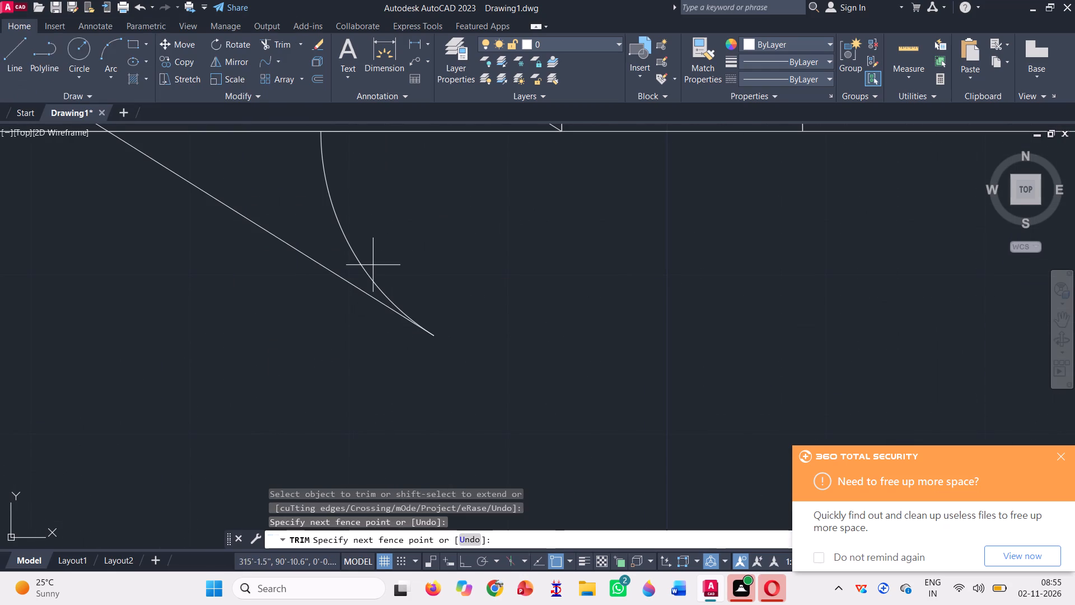
click(250, 300)
Trim the leftover arcs above the baseline on both sides of the inner outline's vertical edge.
scroll(290, 311, down, 5)
scroll(332, 273, up, 3)
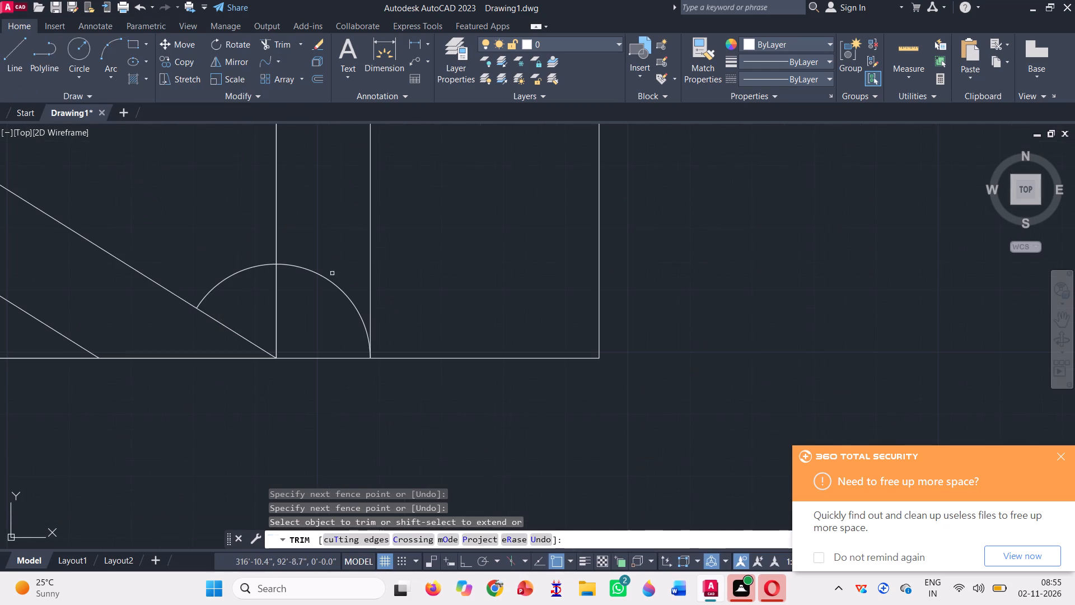
click(332, 273)
click(320, 295)
click(243, 281)
click(225, 245)
scroll(278, 291, down, 3)
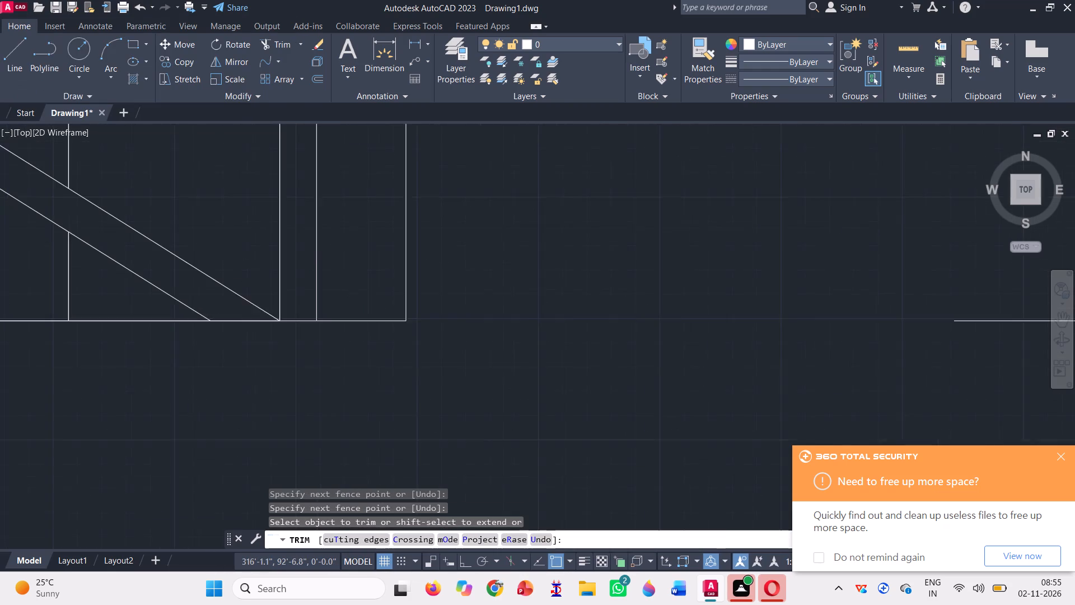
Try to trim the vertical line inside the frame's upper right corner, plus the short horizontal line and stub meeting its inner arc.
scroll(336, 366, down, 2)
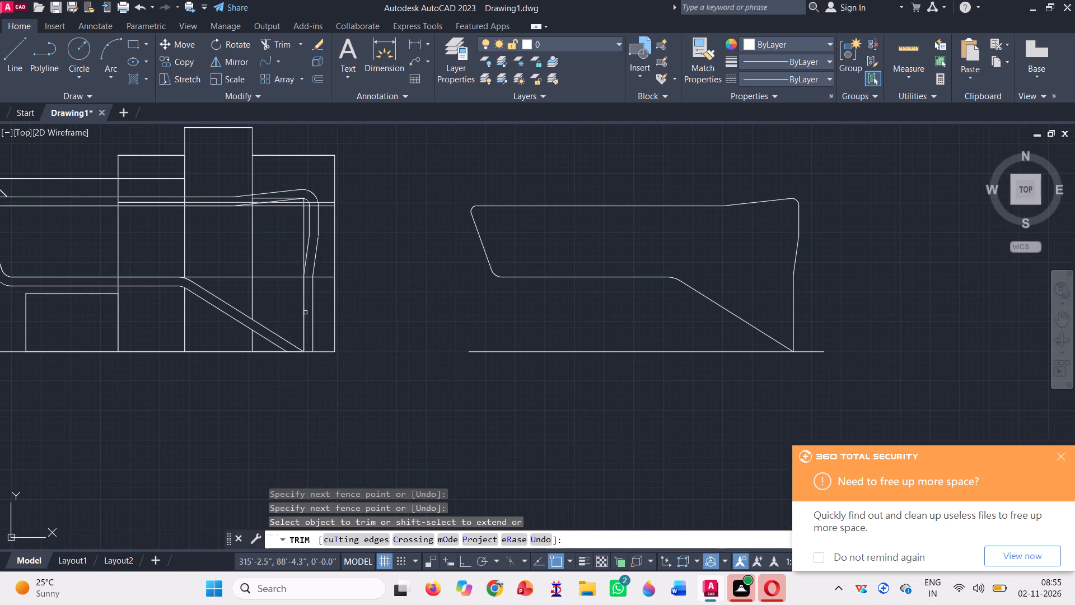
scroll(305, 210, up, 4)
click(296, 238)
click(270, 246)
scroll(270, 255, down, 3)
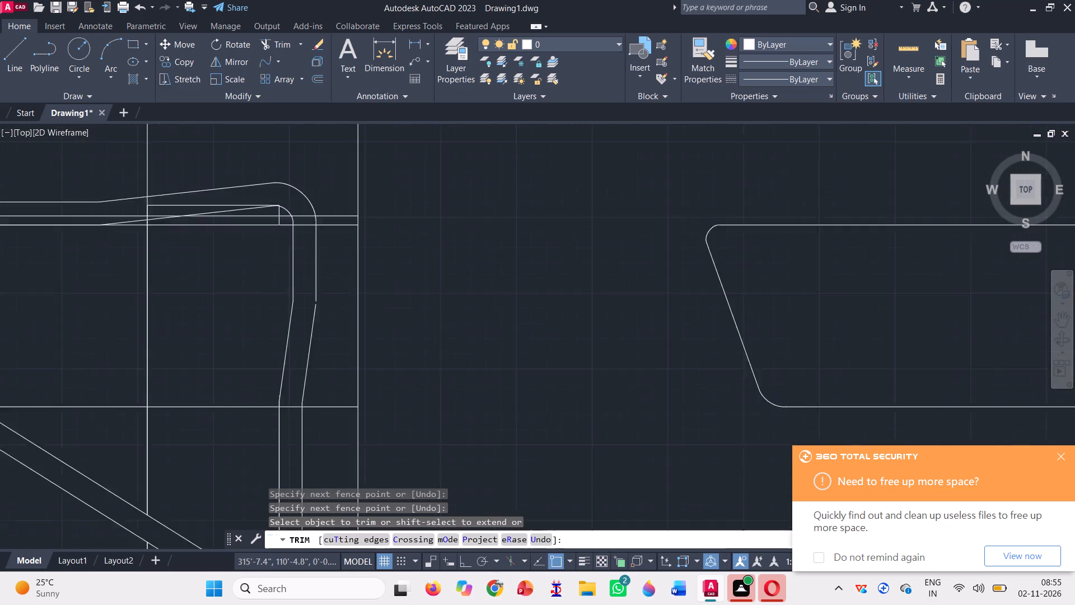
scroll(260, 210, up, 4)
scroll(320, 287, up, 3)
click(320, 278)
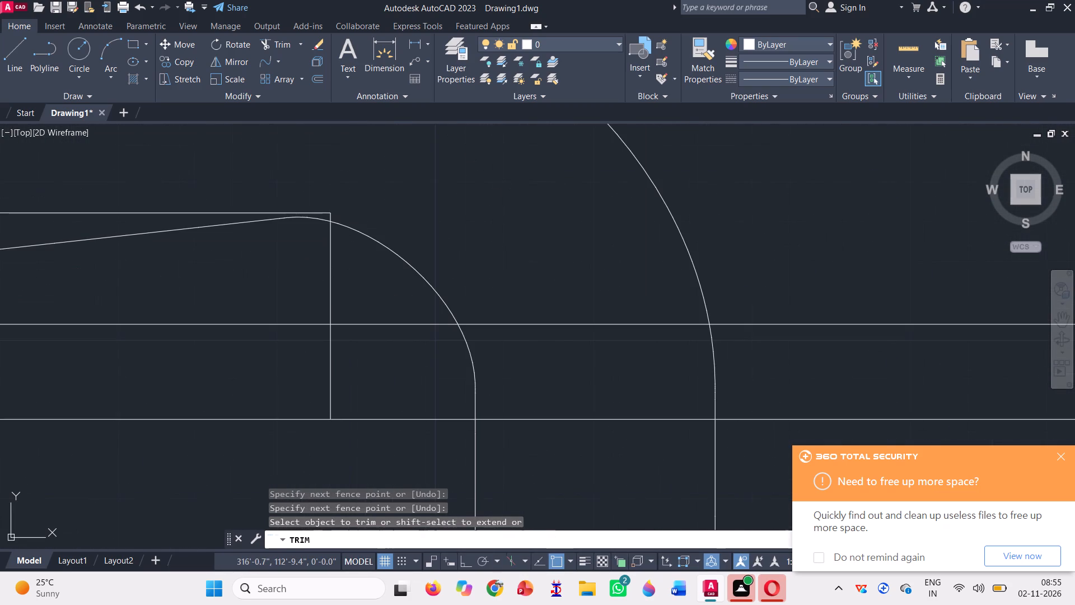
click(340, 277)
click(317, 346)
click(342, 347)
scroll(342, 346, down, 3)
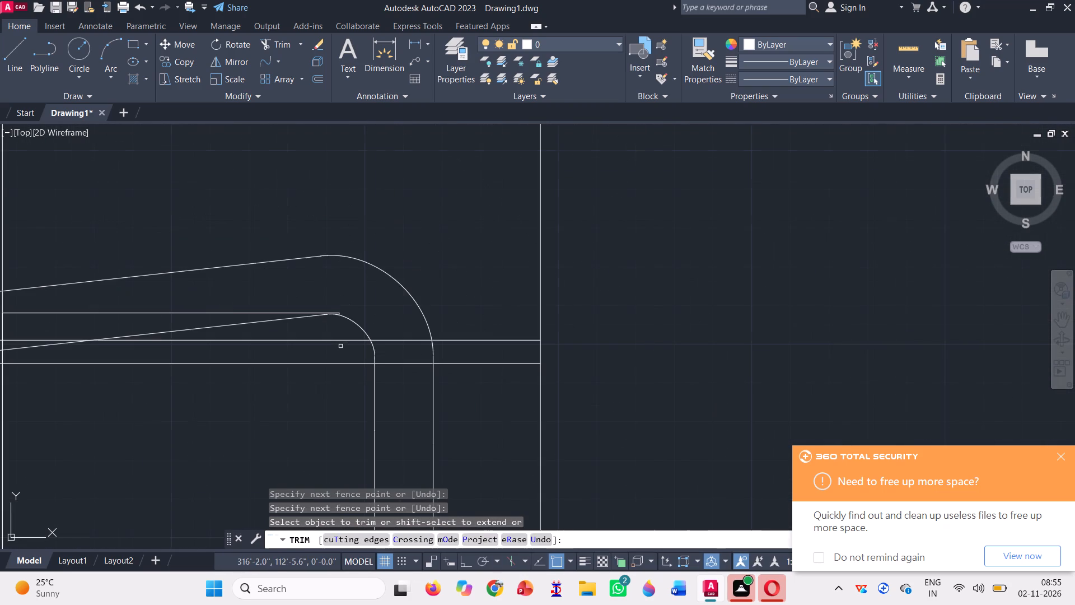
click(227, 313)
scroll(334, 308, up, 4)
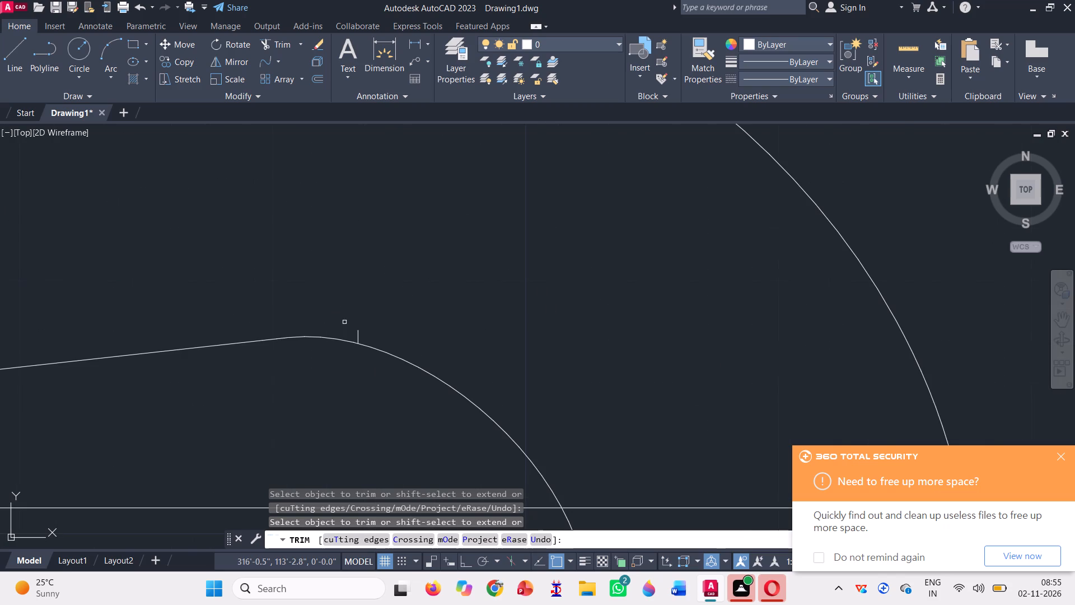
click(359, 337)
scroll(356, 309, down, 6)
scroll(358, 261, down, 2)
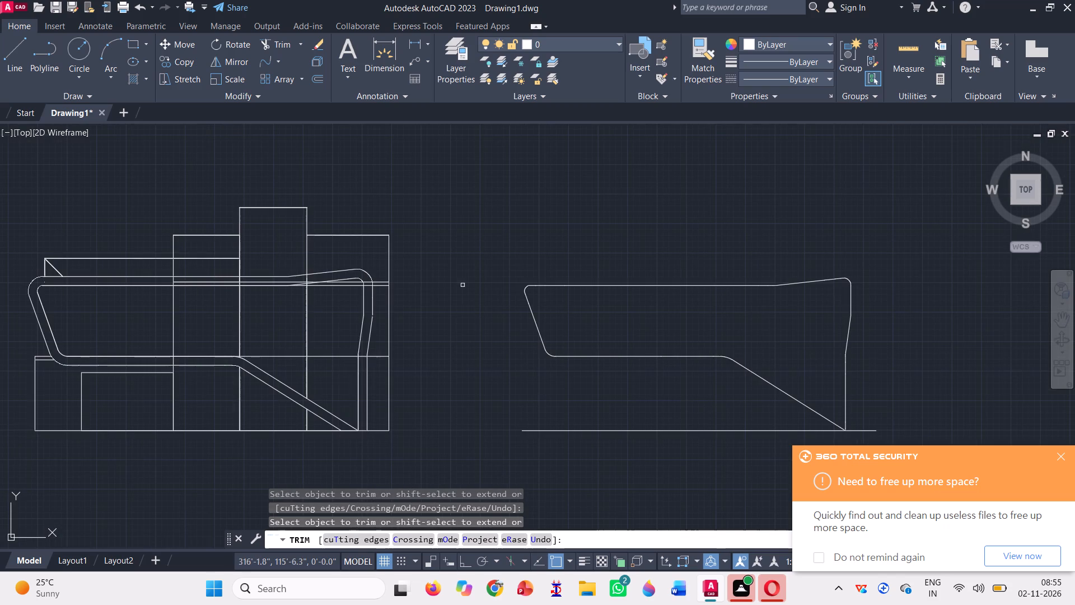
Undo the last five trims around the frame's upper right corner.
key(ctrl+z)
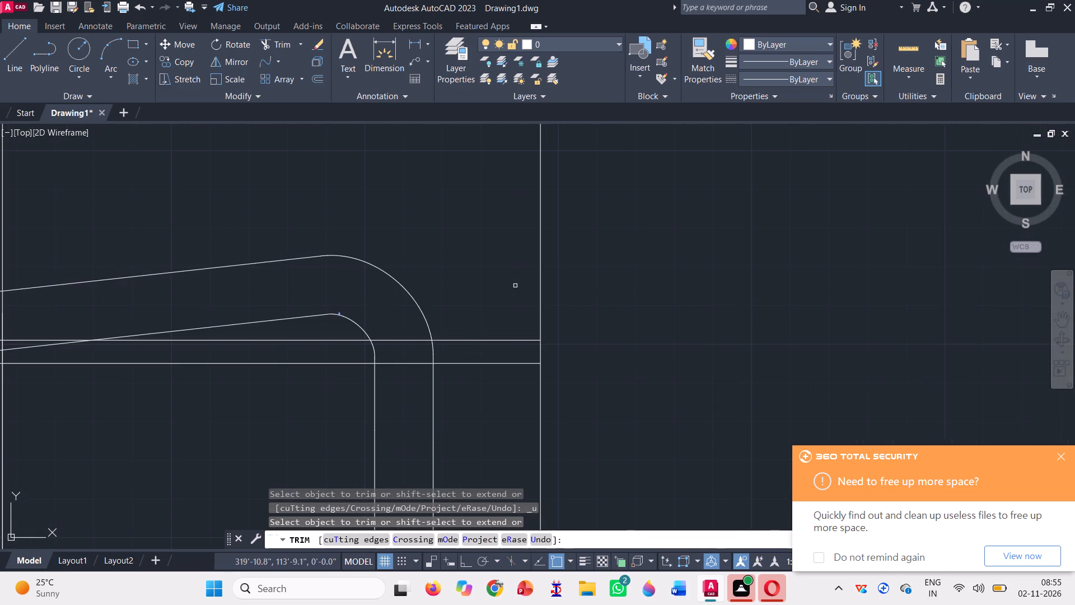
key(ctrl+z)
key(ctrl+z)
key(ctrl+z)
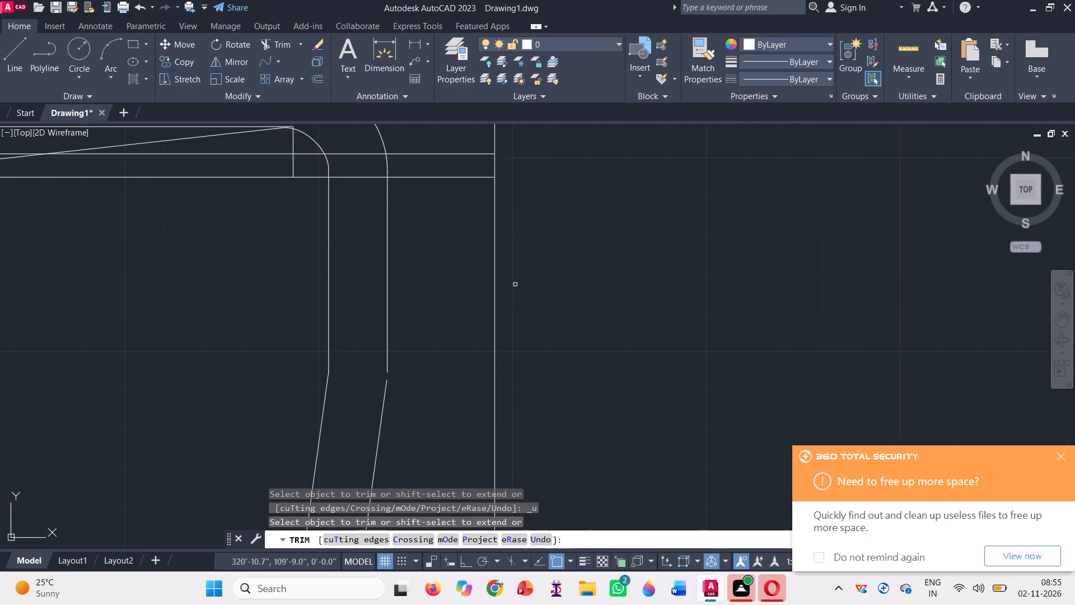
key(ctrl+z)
Trim the horizontal line crossing the frame's sloped top band and the vertical stub above its inner right corner arc.
scroll(515, 285, down, 3)
scroll(479, 329, down, 3)
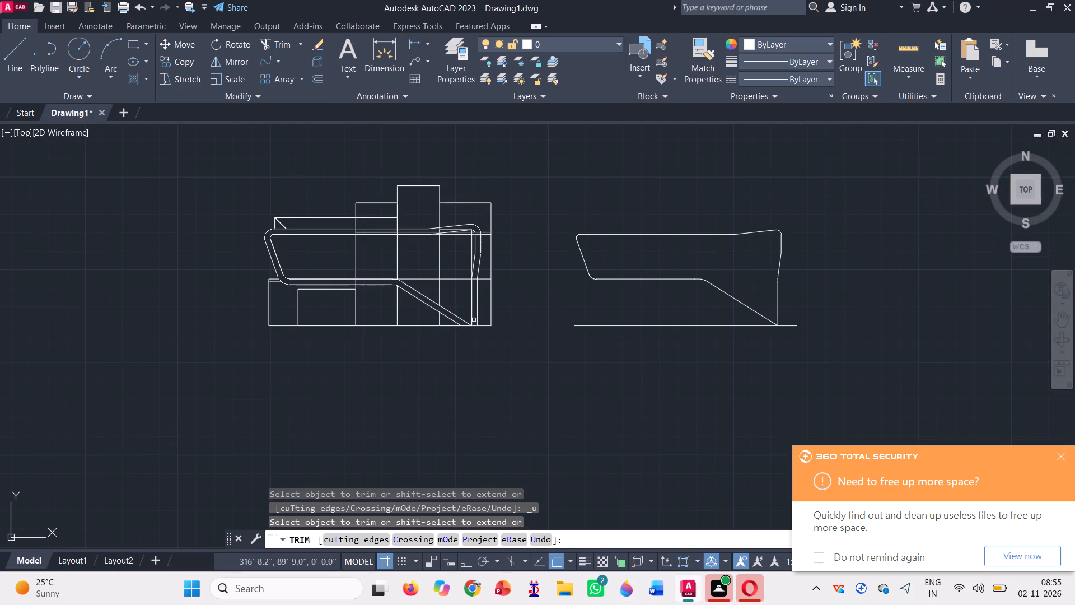
scroll(462, 226, up, 4)
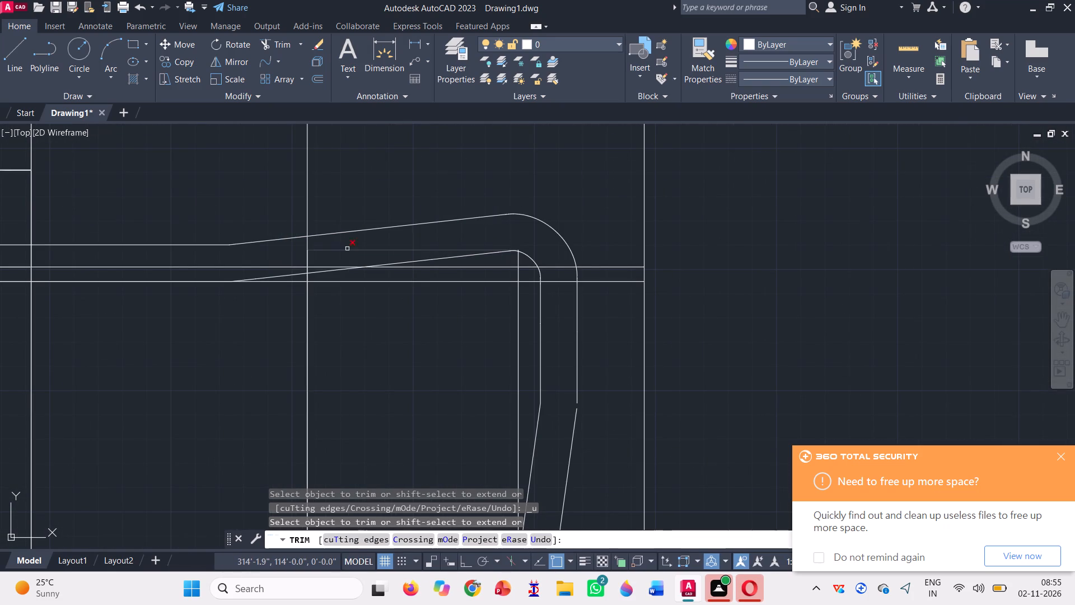
click(347, 248)
scroll(530, 255, up, 3)
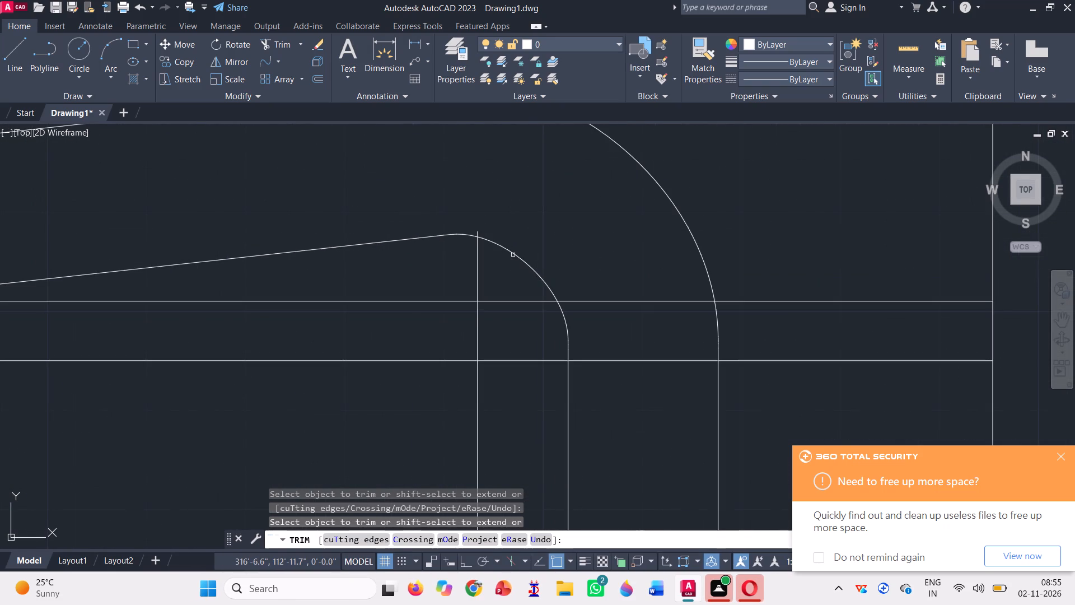
scroll(488, 229, up, 4)
click(404, 246)
click(428, 256)
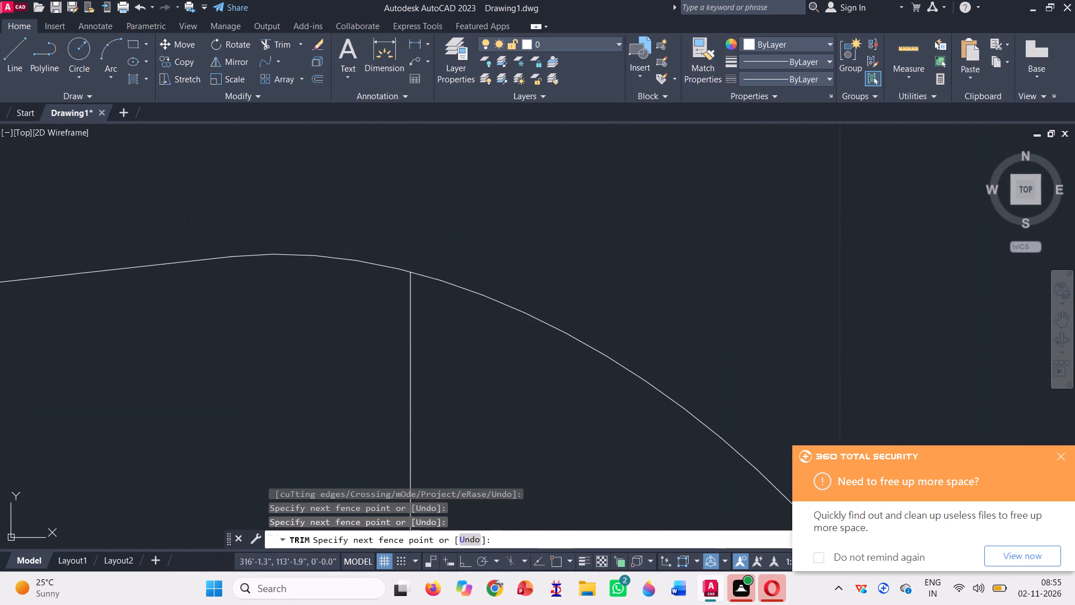
Trim the horizontal line inside the frame's top band, from the middle block's left wall to the inner sloped edge.
scroll(378, 210, down, 6)
scroll(444, 221, down, 3)
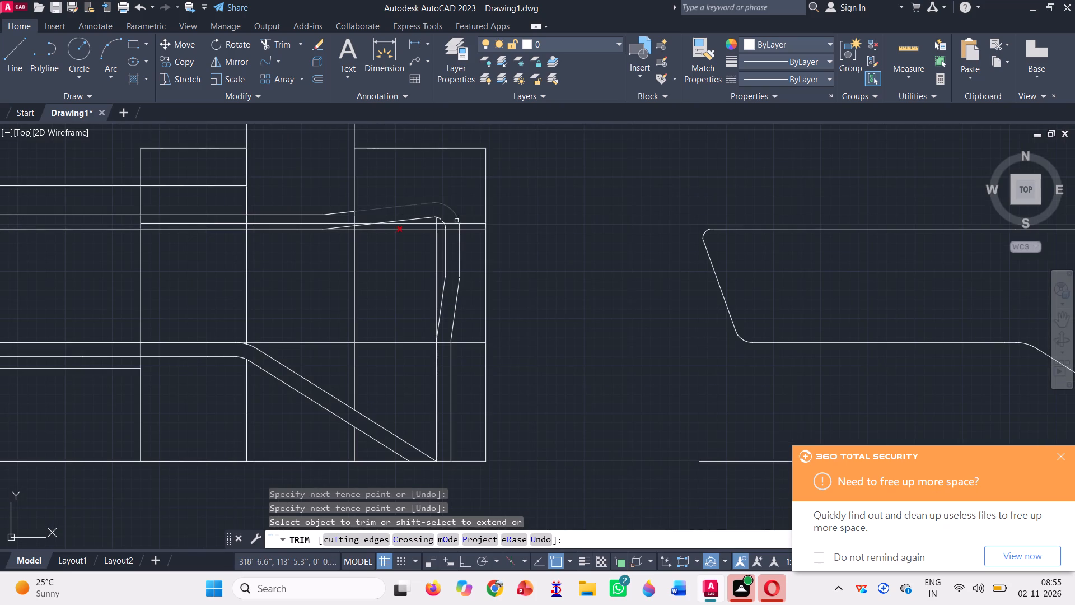
click(165, 224)
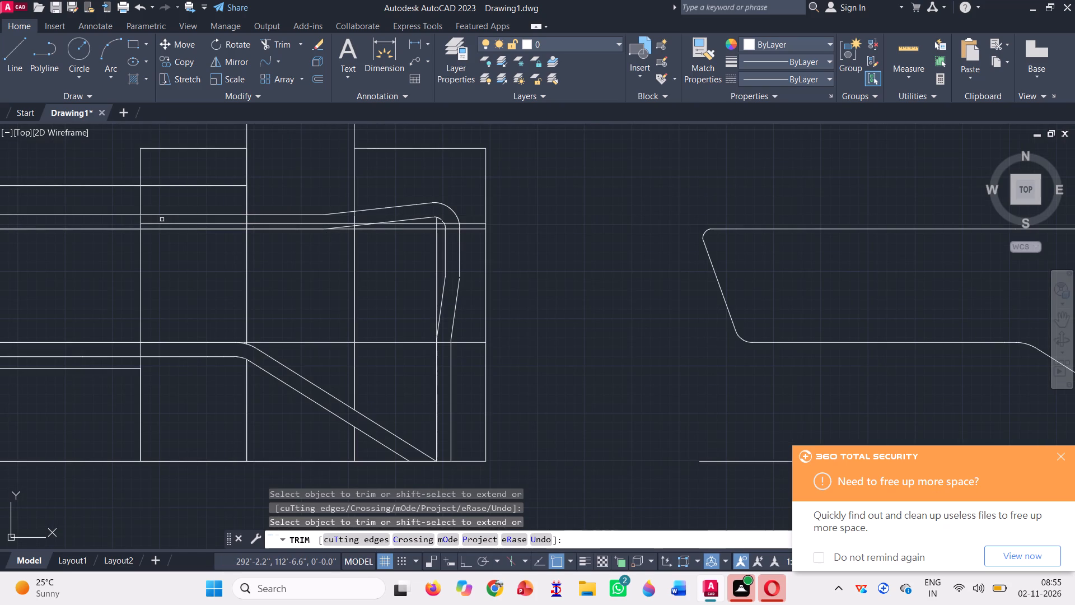
click(169, 222)
scroll(307, 225, up, 2)
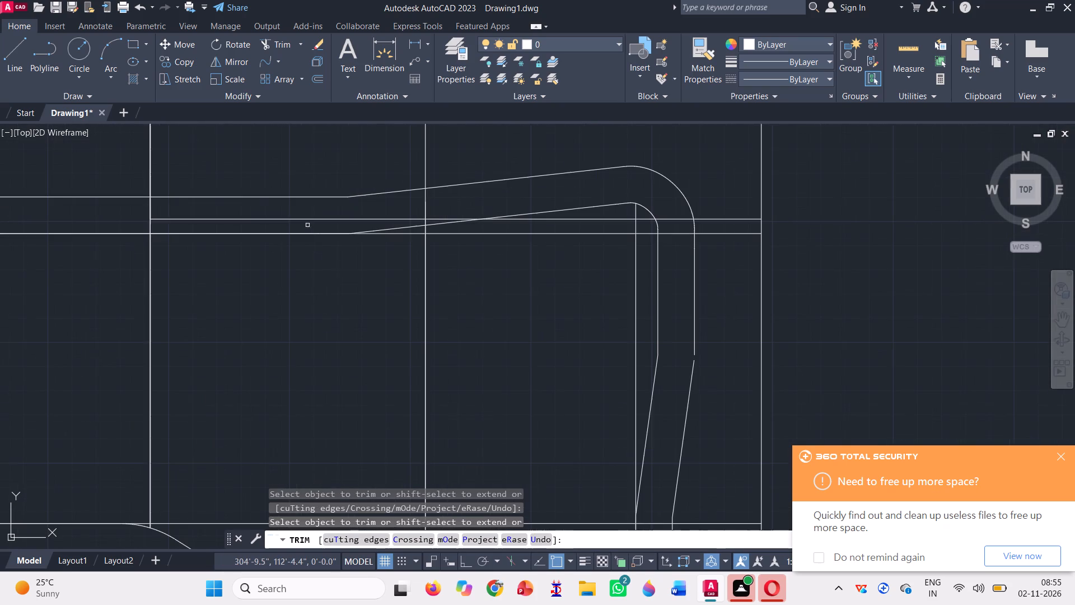
click(306, 220)
scroll(476, 210, up, 3)
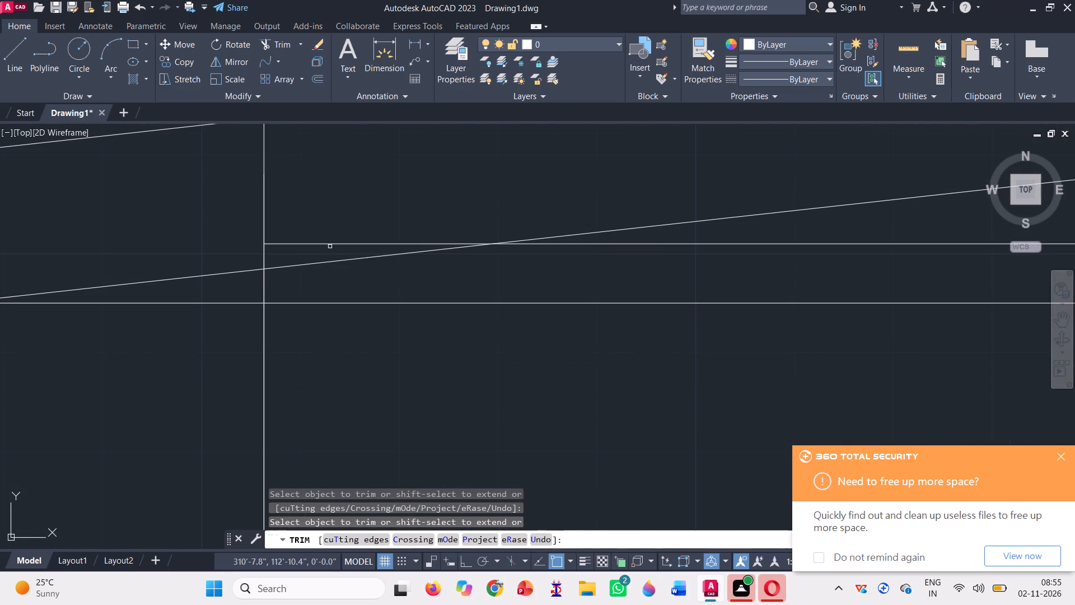
click(330, 246)
click(344, 225)
scroll(341, 226, down, 6)
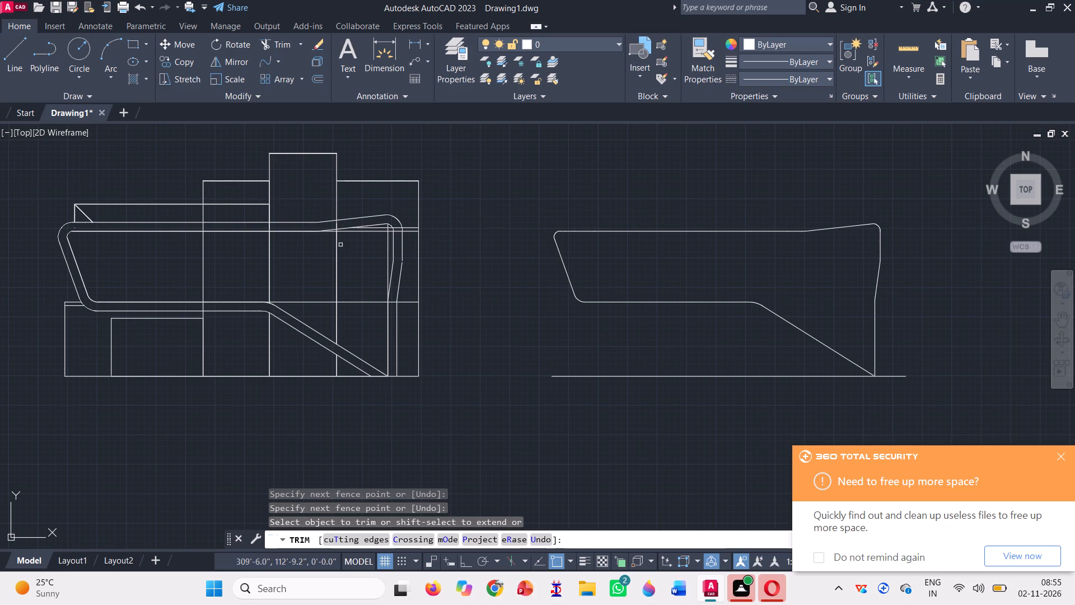
Trim the leftover line inside the frame's top band, below the small triangular piece's vertical edge.
scroll(86, 216, up, 2)
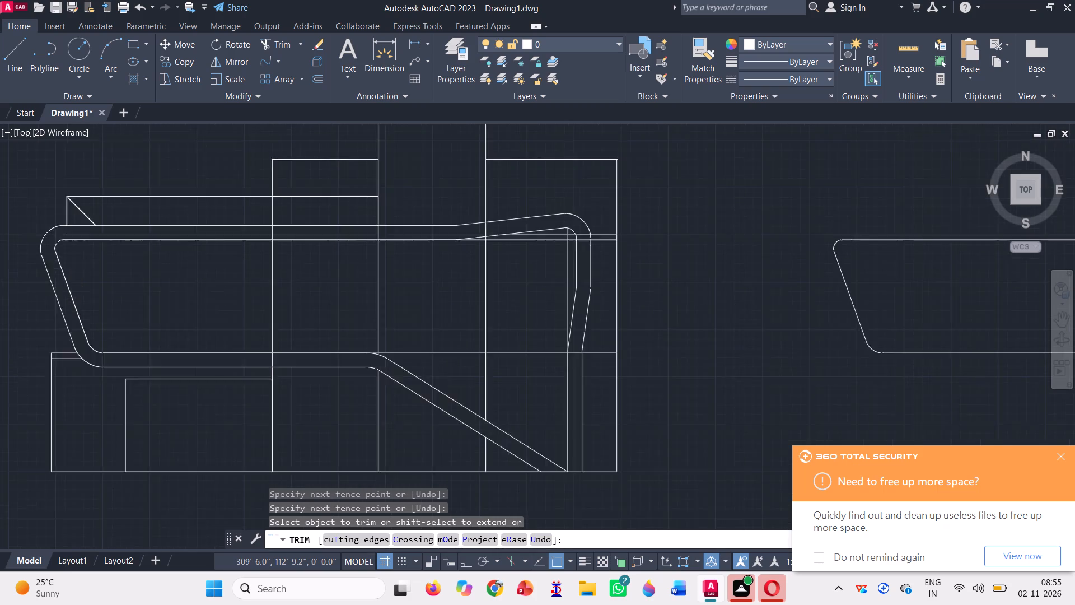
scroll(86, 216, up, 2)
scroll(1, 282, down, 1)
click(3, 283)
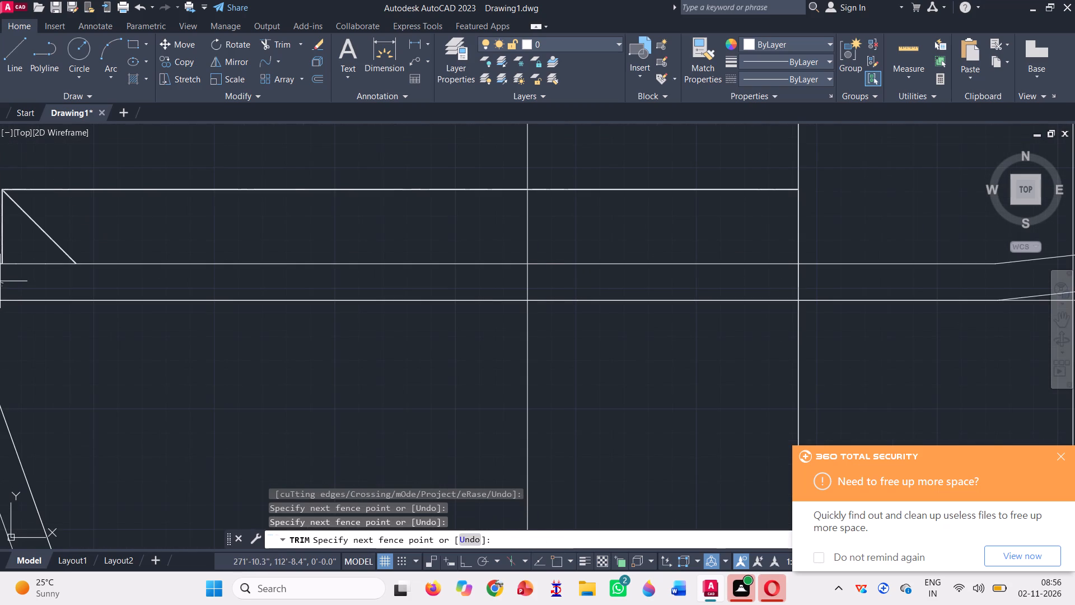
click(0, 289)
scroll(4, 287, down, 2)
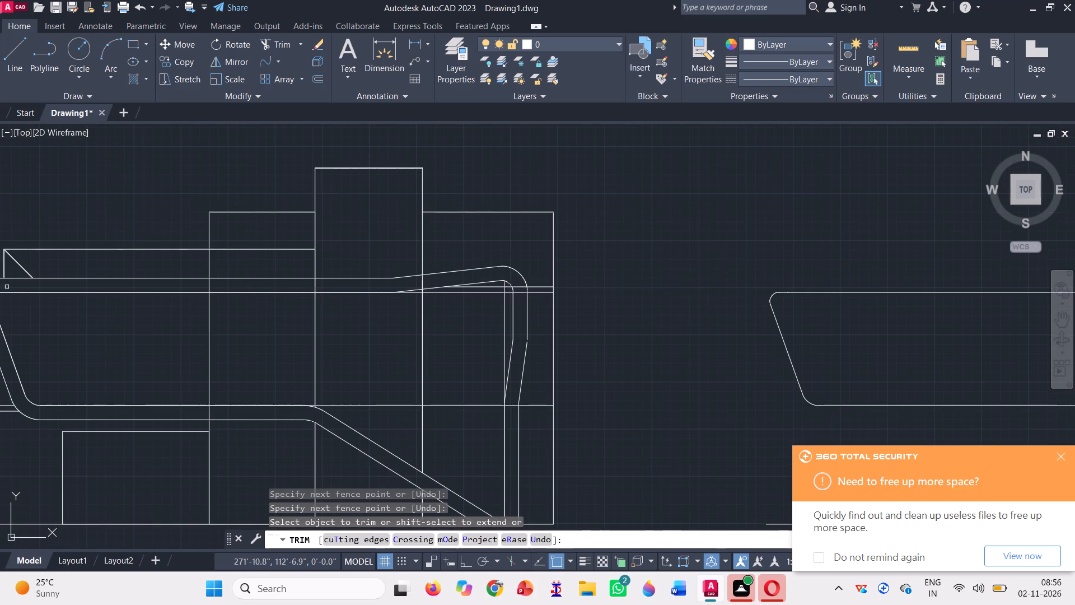
scroll(153, 299, down, 2)
key(Escape)
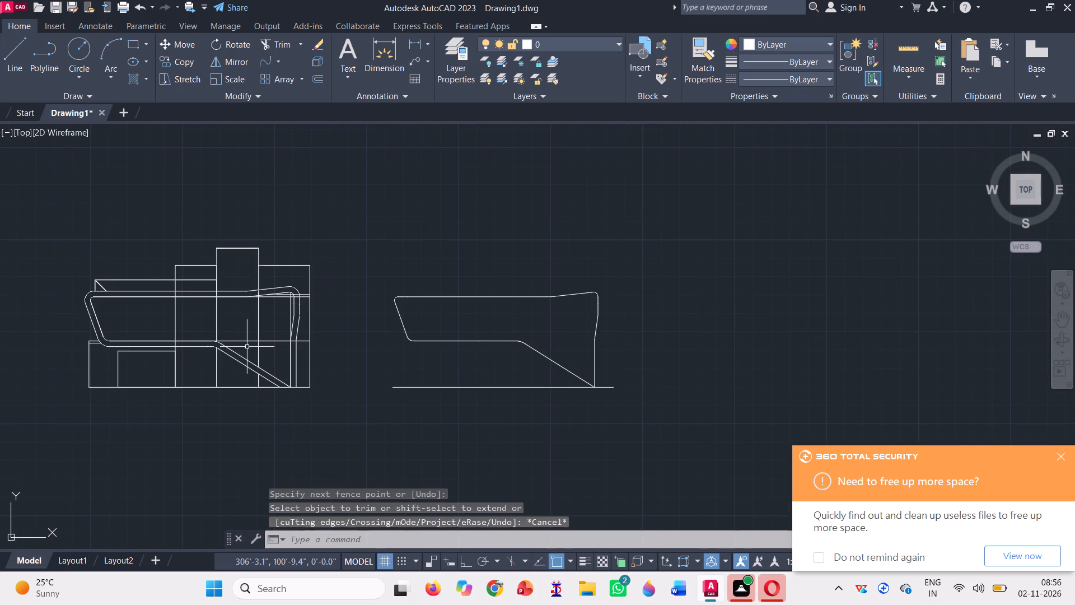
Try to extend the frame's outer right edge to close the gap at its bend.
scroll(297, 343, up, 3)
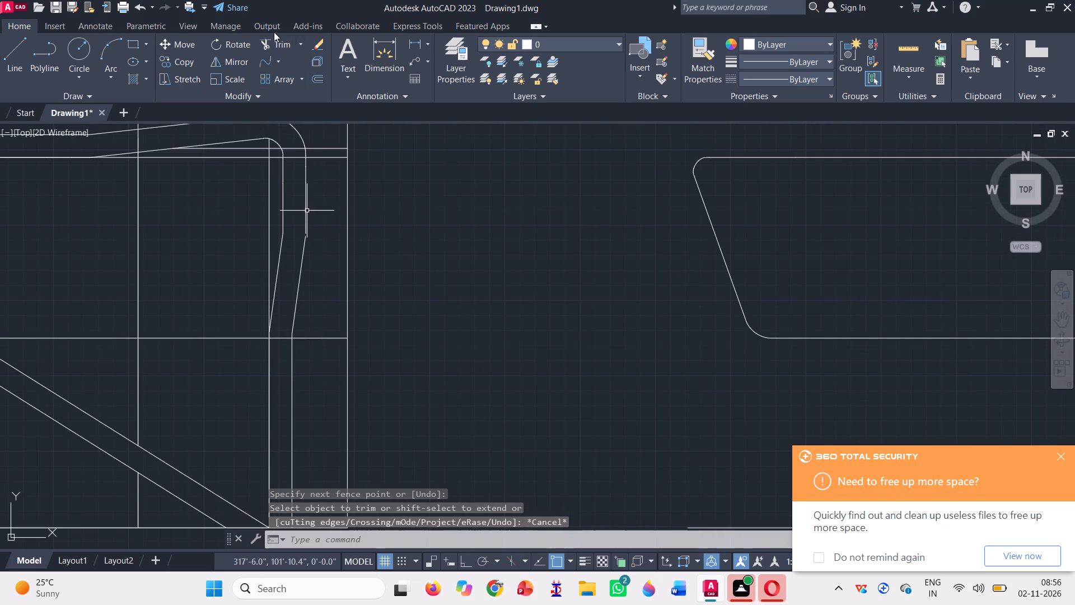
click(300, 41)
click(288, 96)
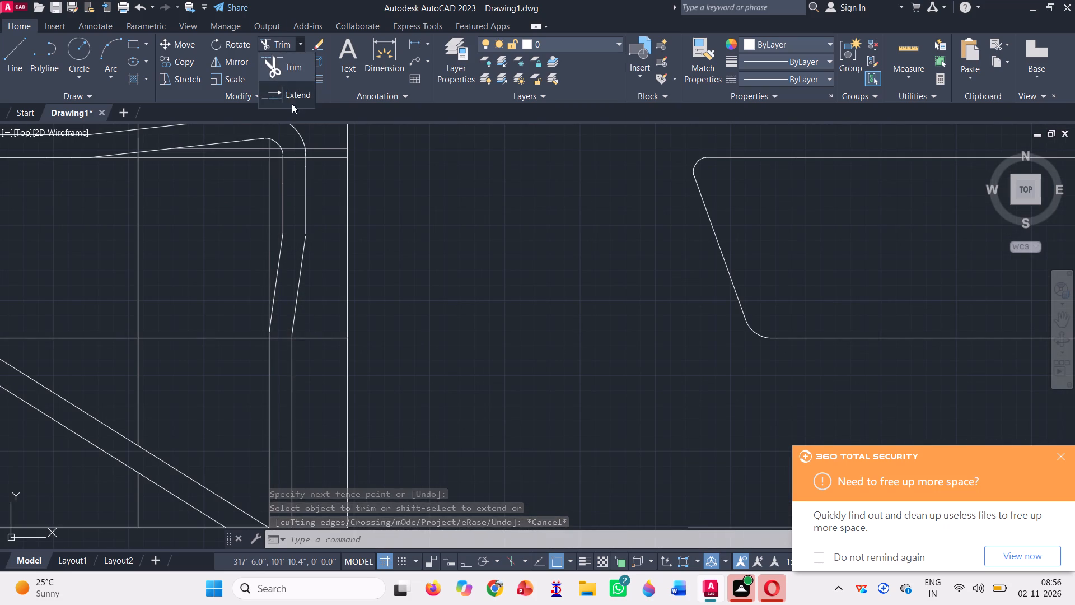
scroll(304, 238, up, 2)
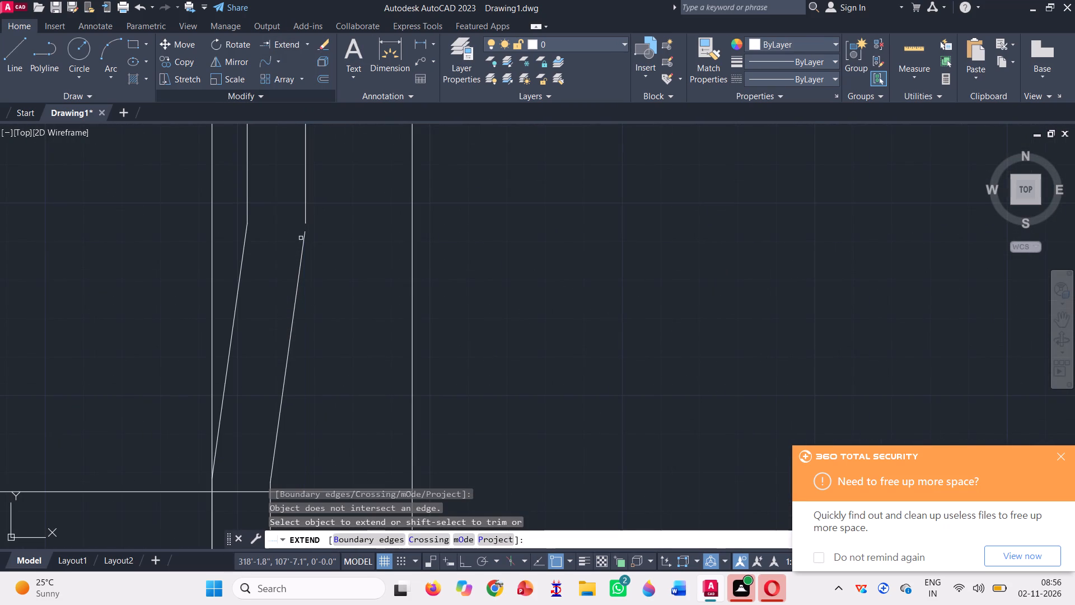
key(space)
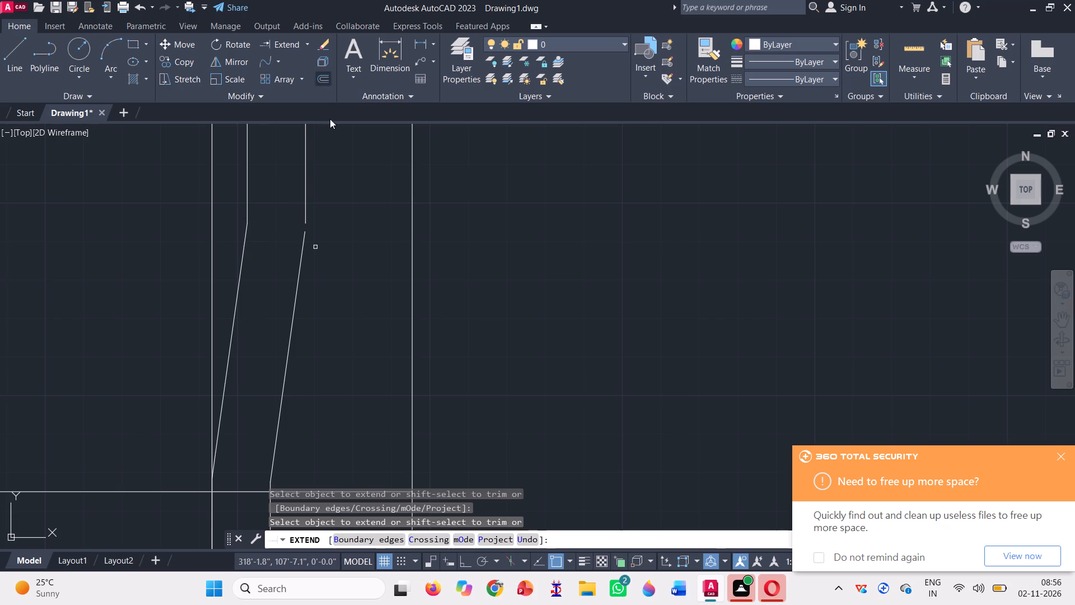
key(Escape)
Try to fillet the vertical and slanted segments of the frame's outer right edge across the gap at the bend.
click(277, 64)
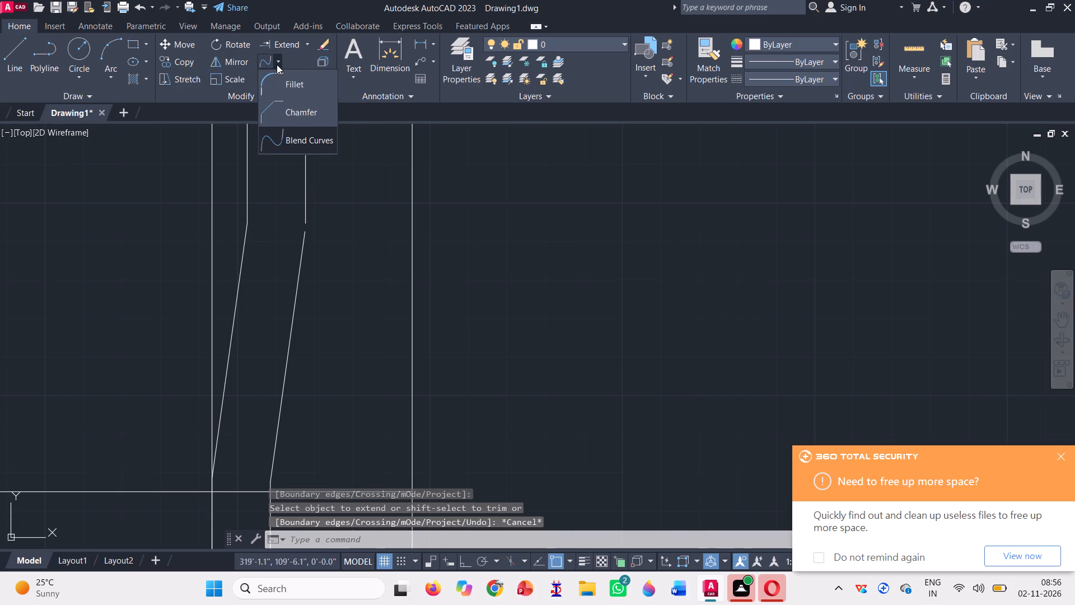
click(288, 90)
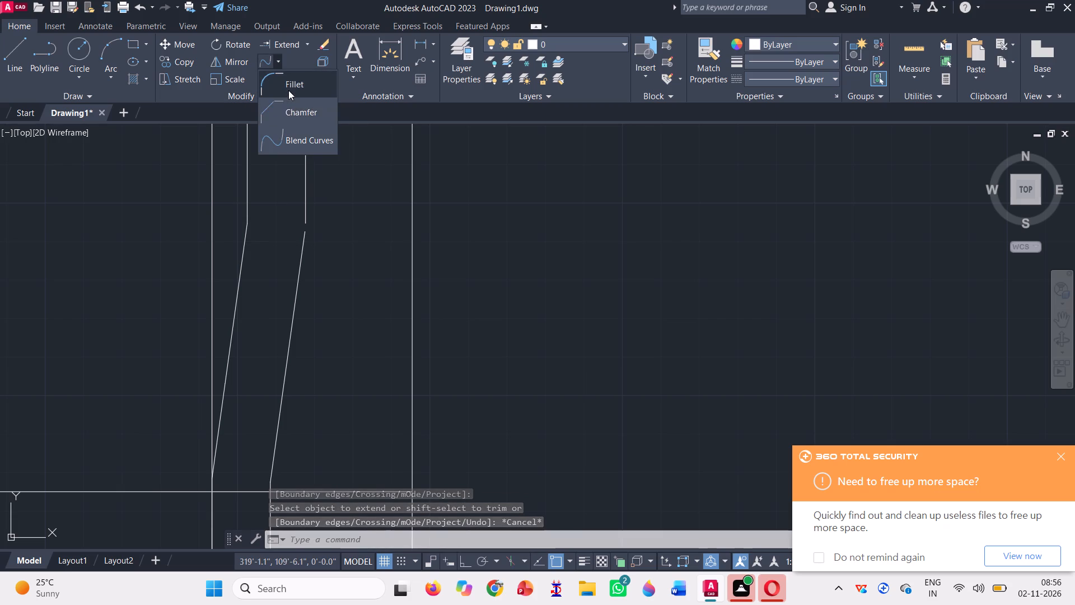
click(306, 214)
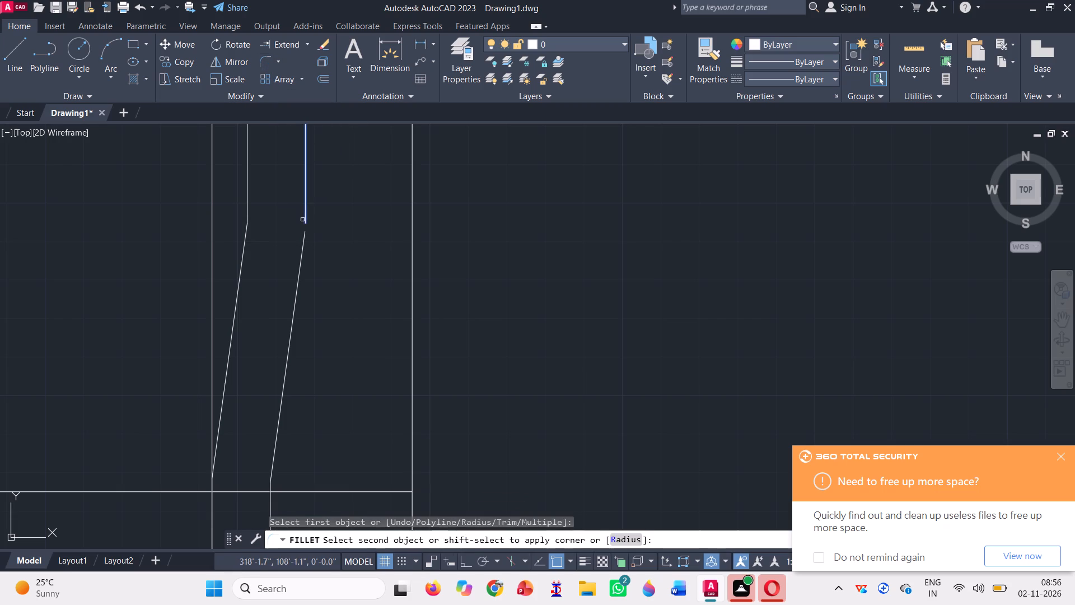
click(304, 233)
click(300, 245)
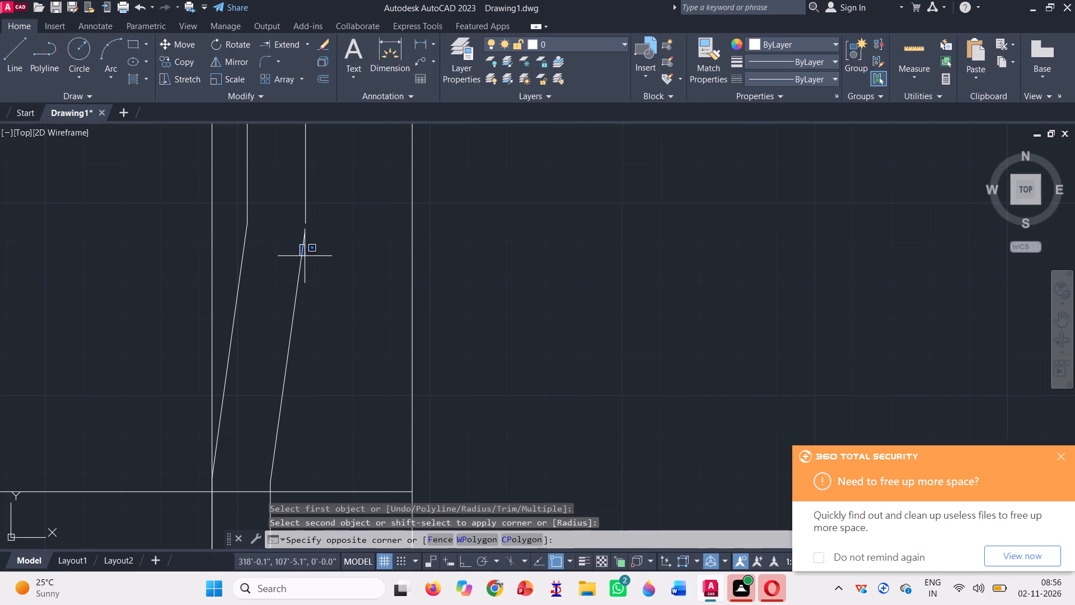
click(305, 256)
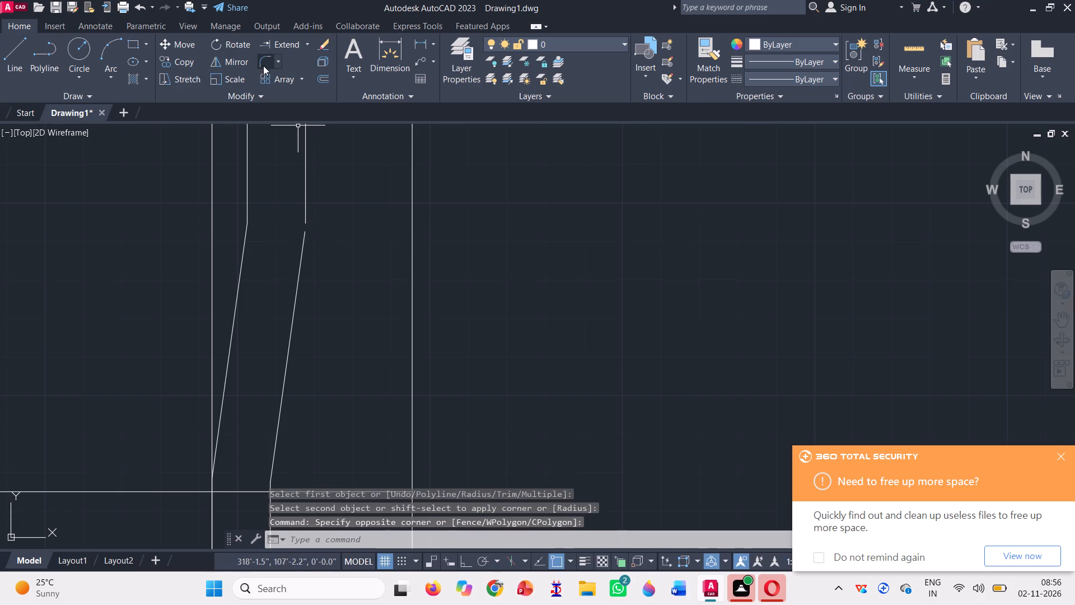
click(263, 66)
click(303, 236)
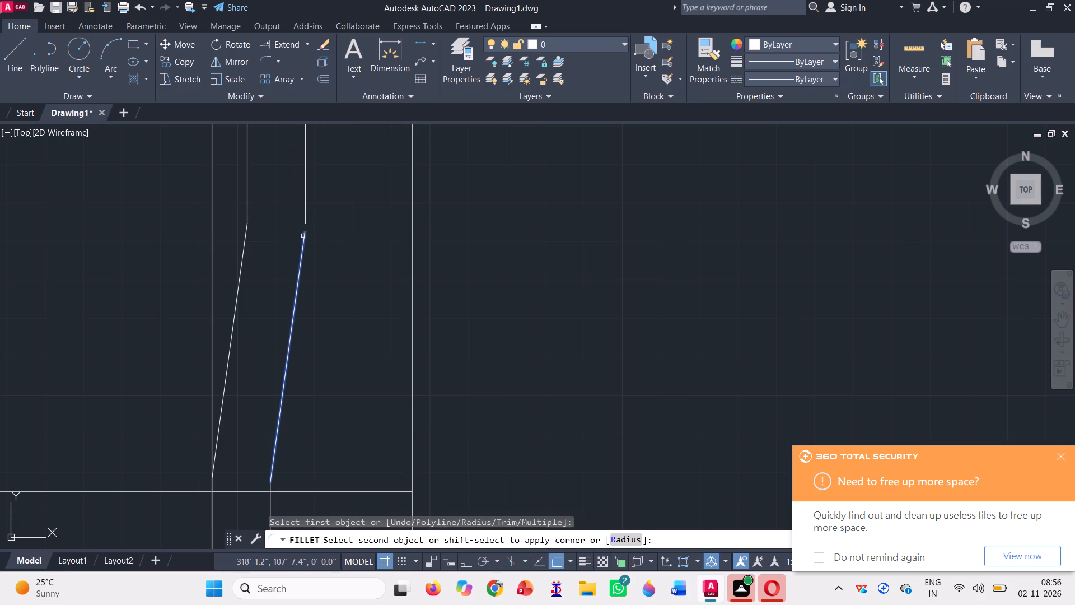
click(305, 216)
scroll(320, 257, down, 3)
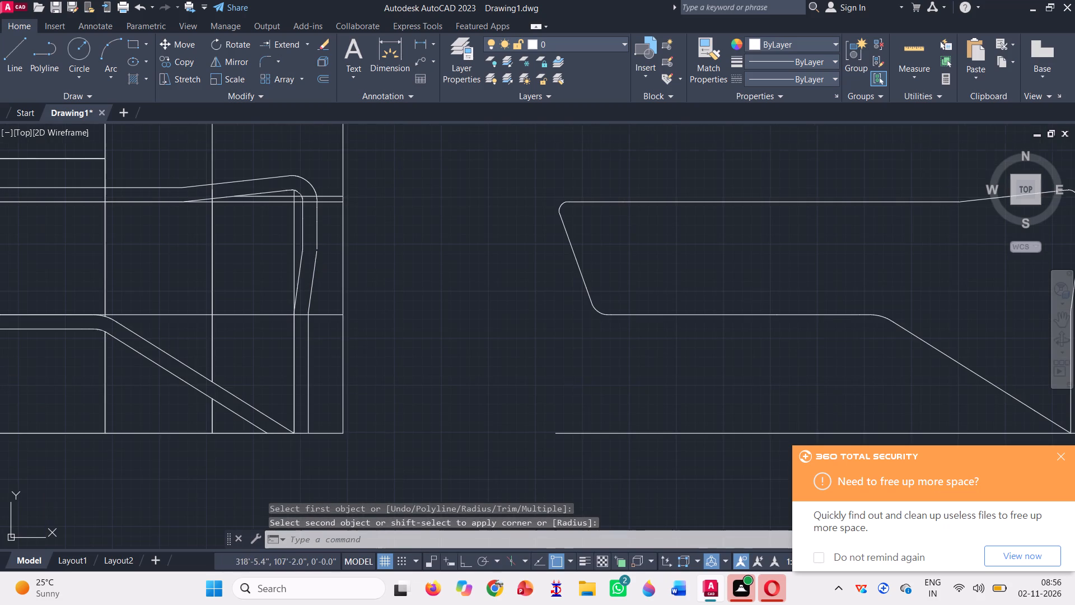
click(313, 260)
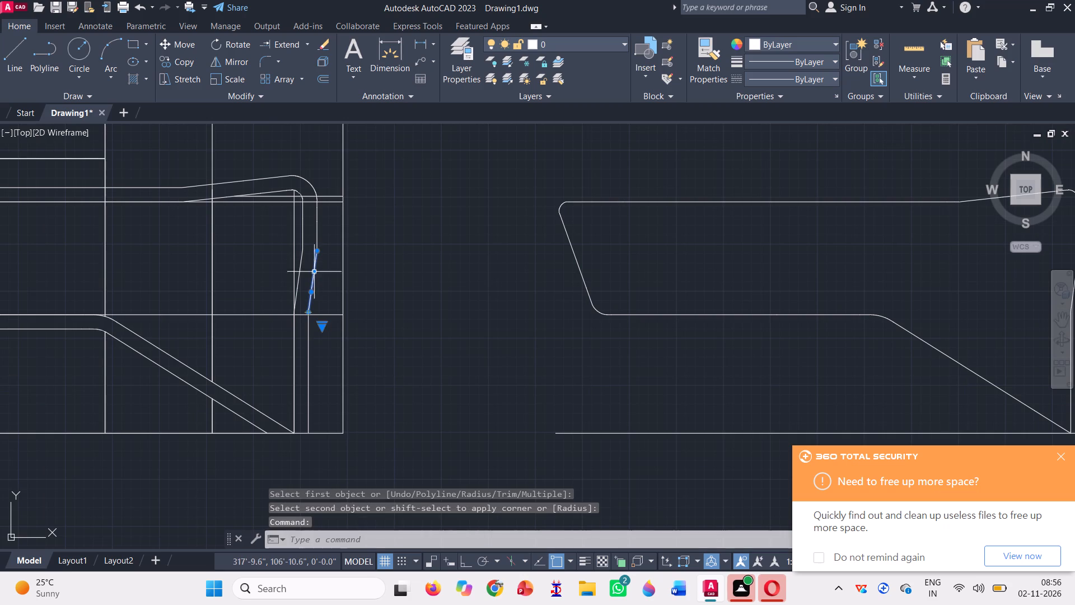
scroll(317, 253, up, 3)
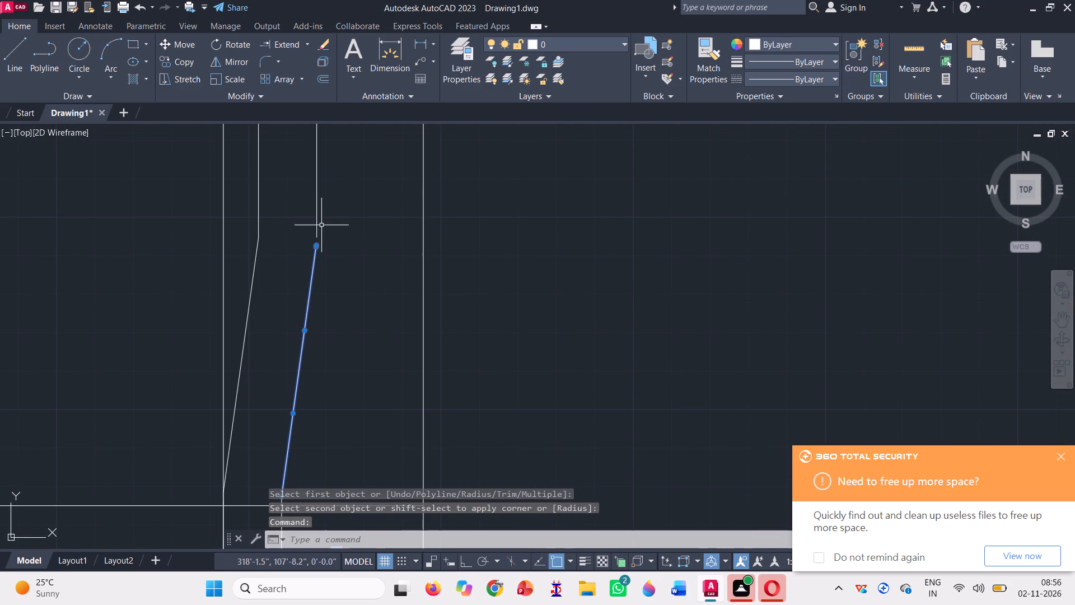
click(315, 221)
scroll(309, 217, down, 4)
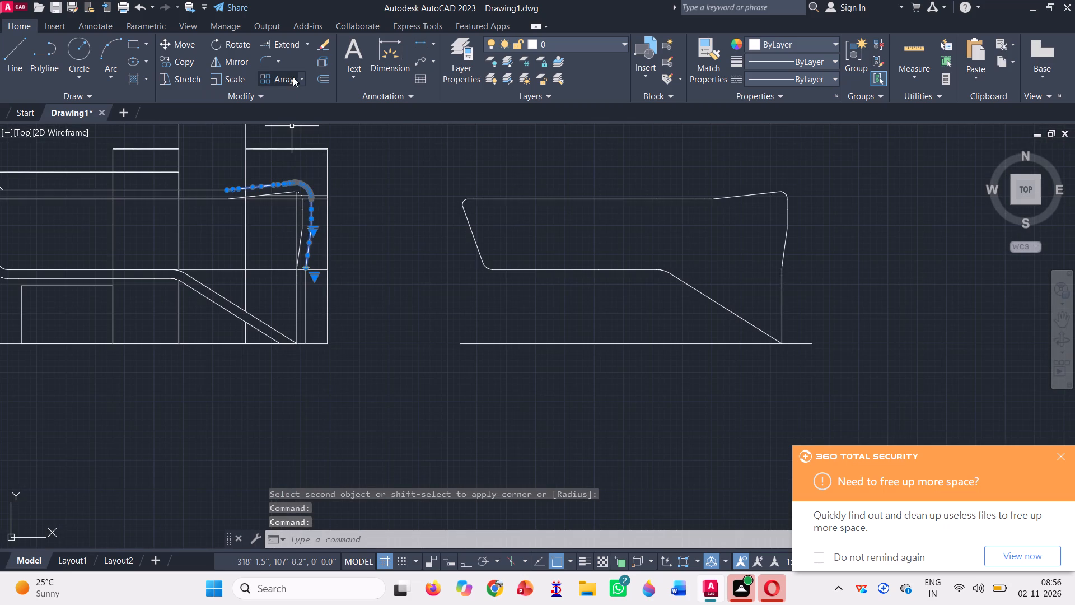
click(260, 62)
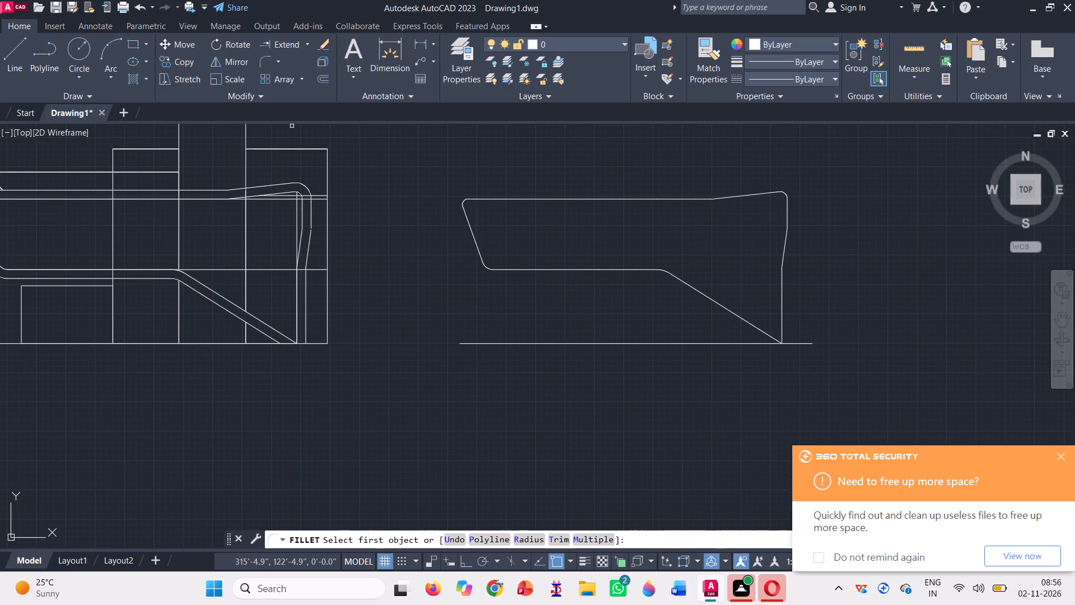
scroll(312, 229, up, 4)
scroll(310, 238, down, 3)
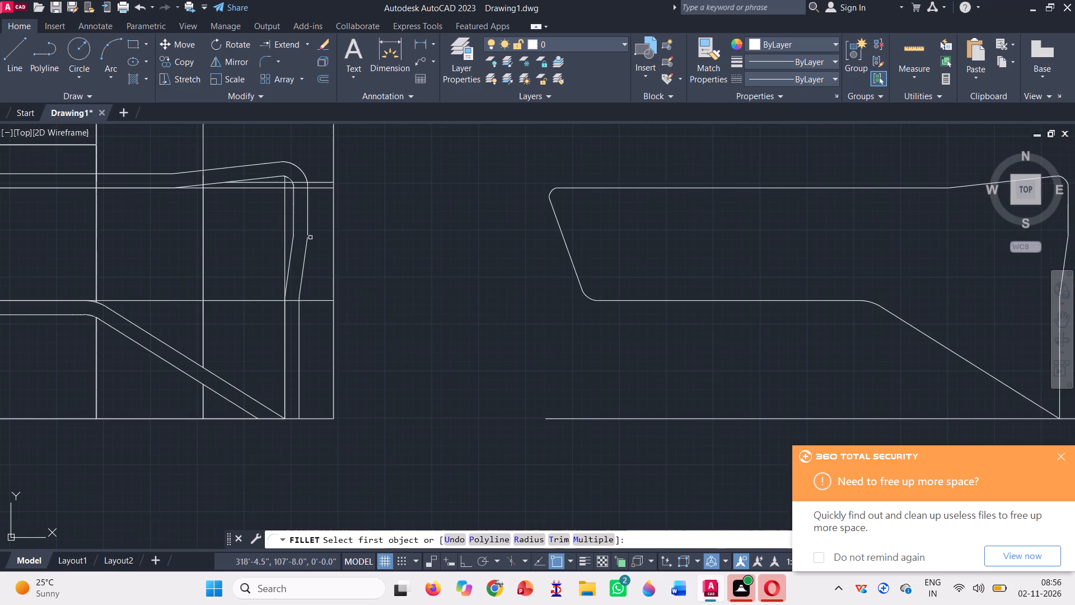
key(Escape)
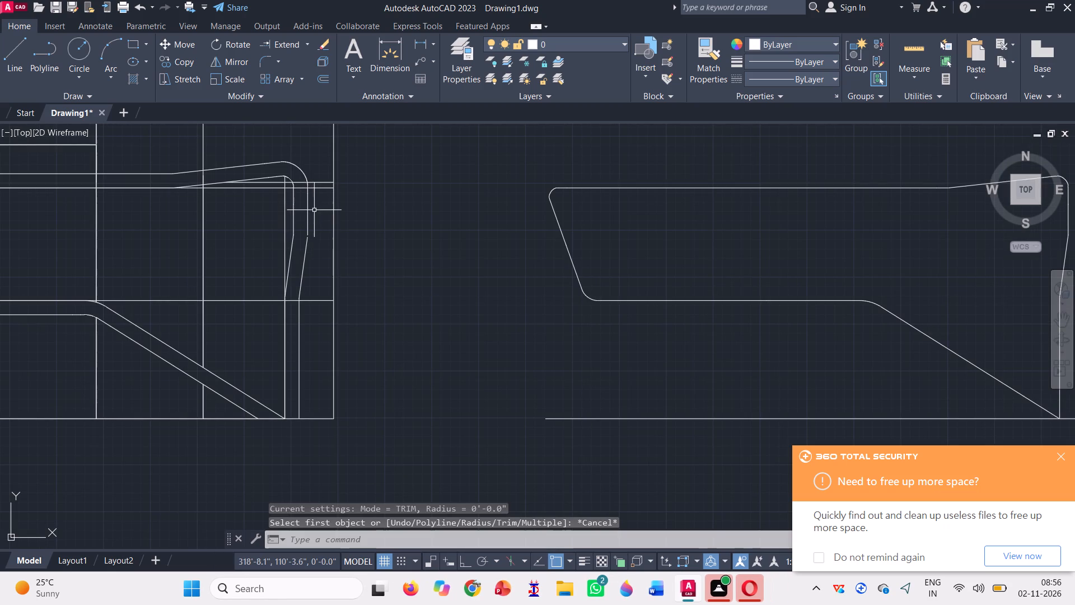
Trim away the vertical segment of the frame's outer right edge, between the rounded corner and the bend.
click(305, 38)
click(296, 67)
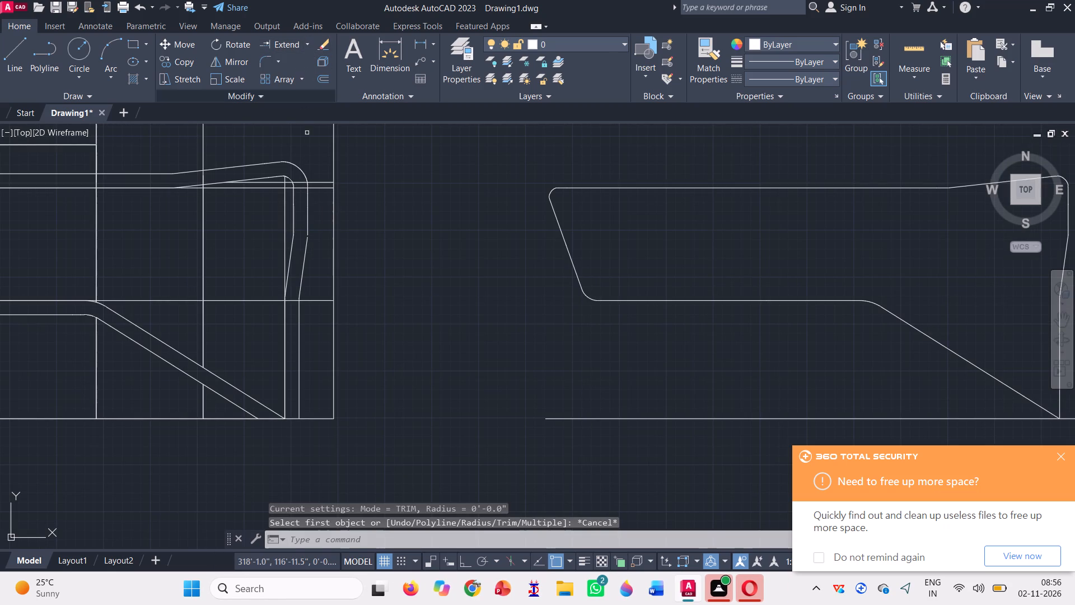
click(307, 222)
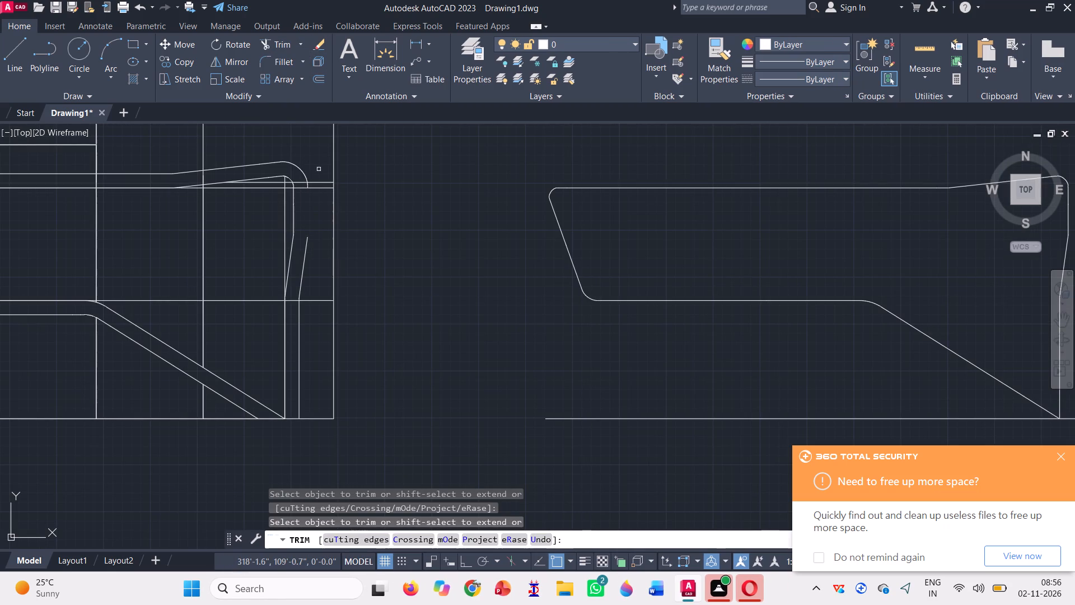
key(Escape)
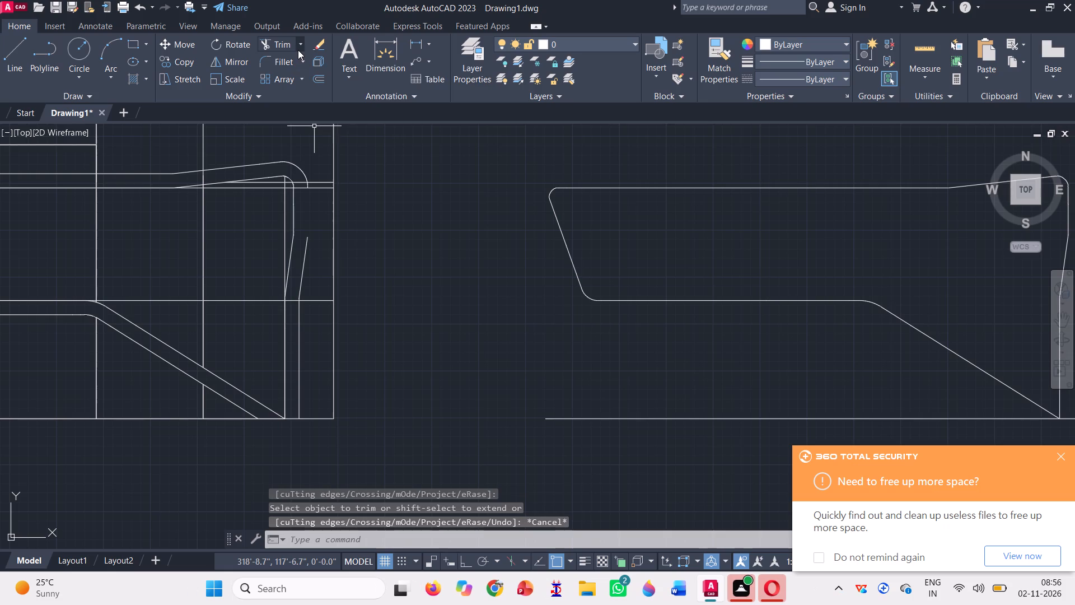
Draw a vertical line from the end of the frame's outer corner arc down to the top of the slanted segment.
click(10, 59)
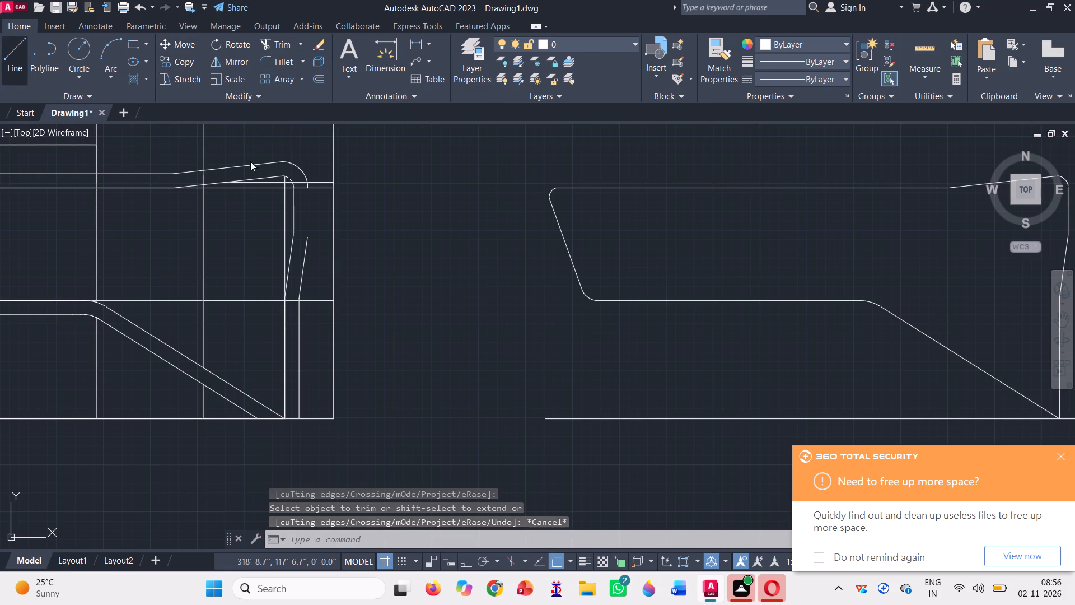
scroll(326, 187, up, 3)
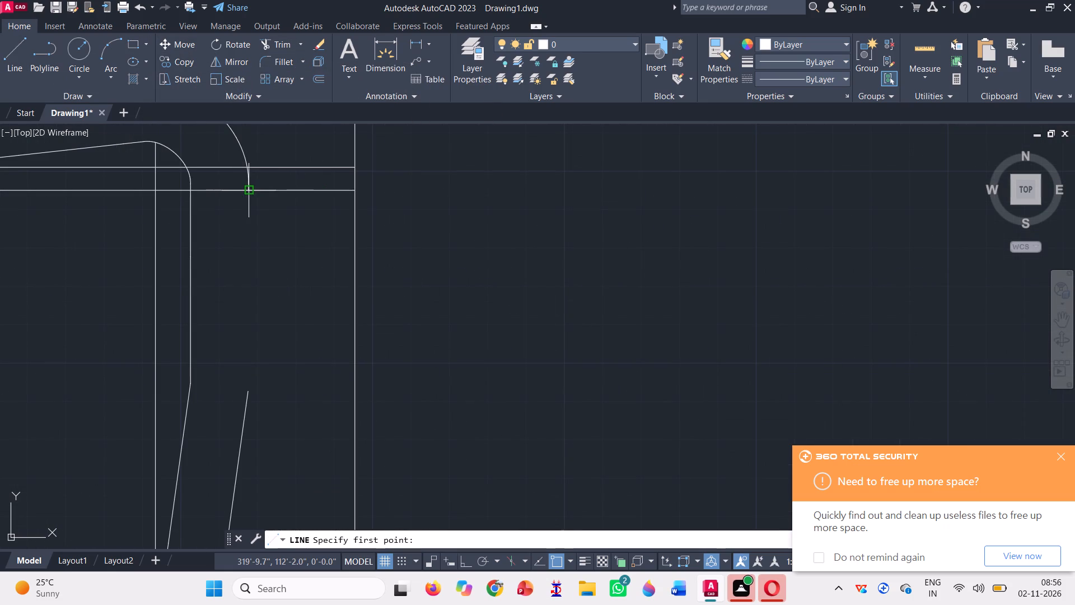
click(247, 188)
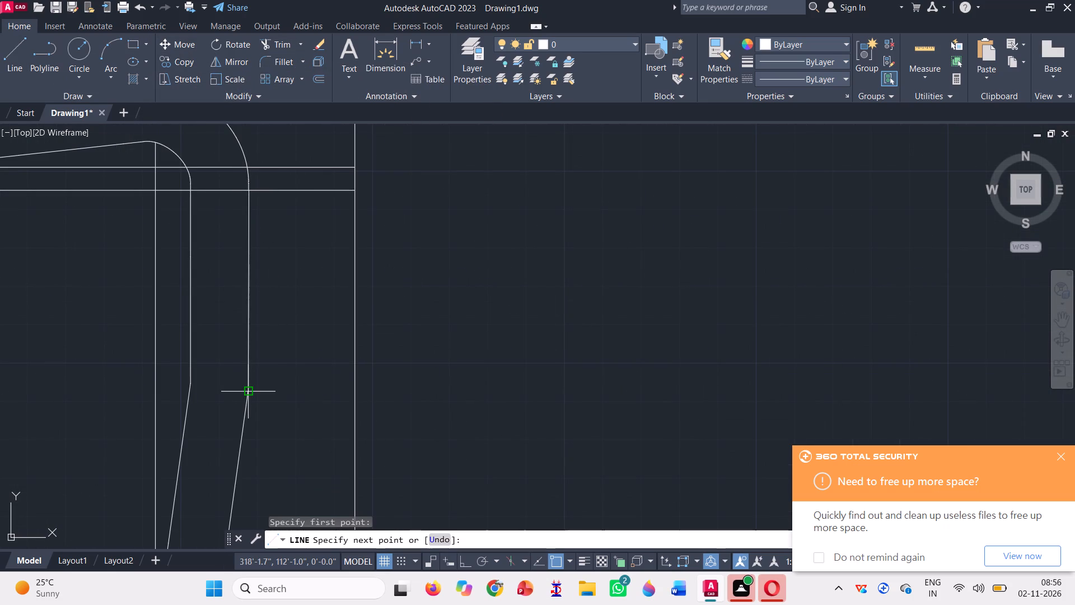
click(250, 392)
scroll(284, 315, down, 2)
key(space)
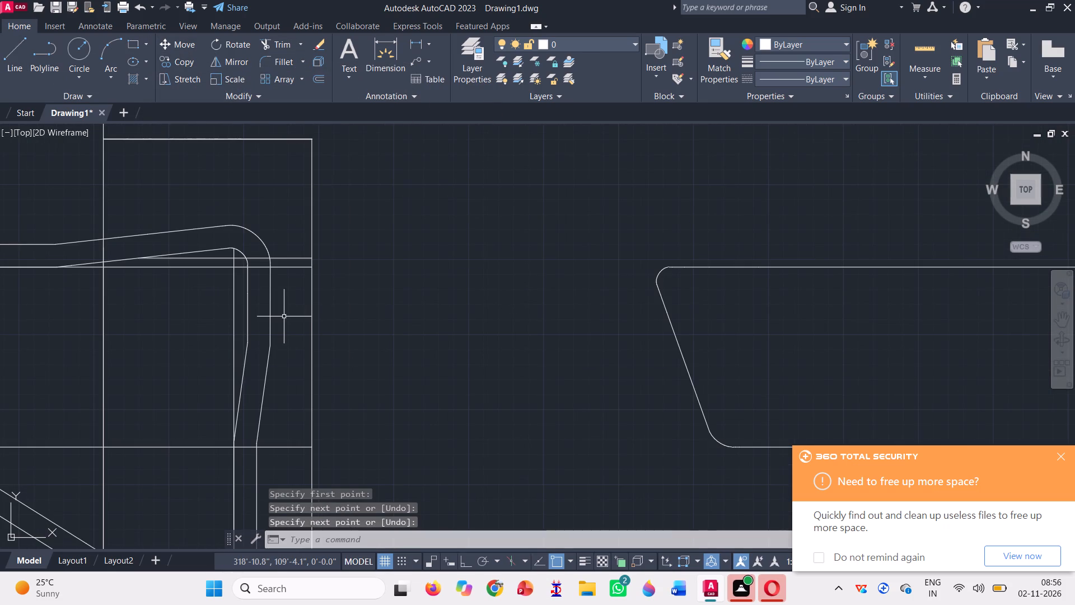
Join the frame's outer outline pieces, including the new vertical line, slanted segment, rounded top, lower run and lower vertical, into one object.
click(292, 324)
click(263, 286)
click(284, 365)
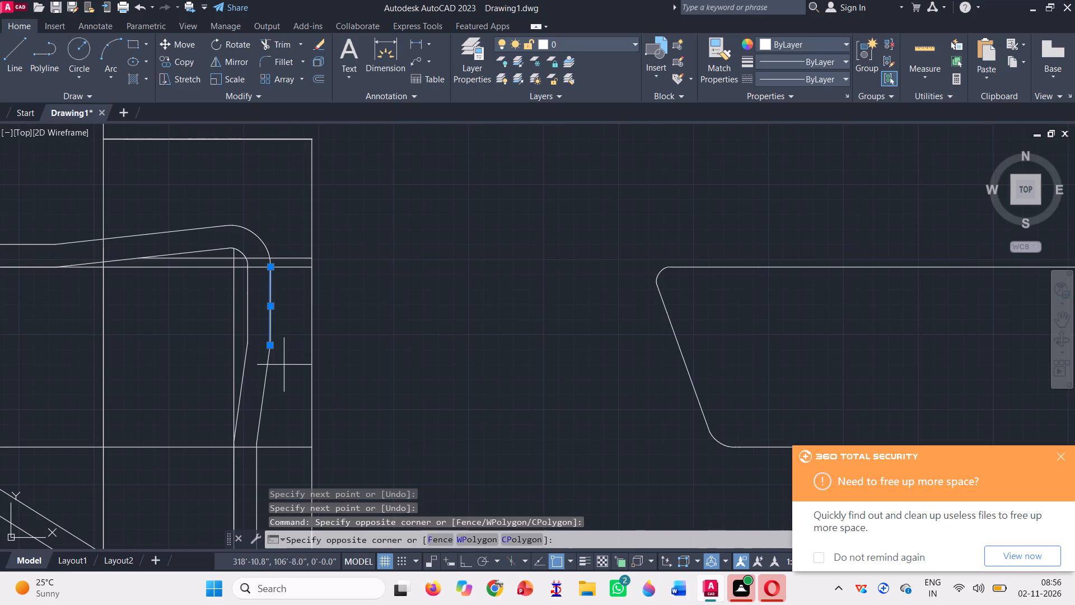
click(267, 364)
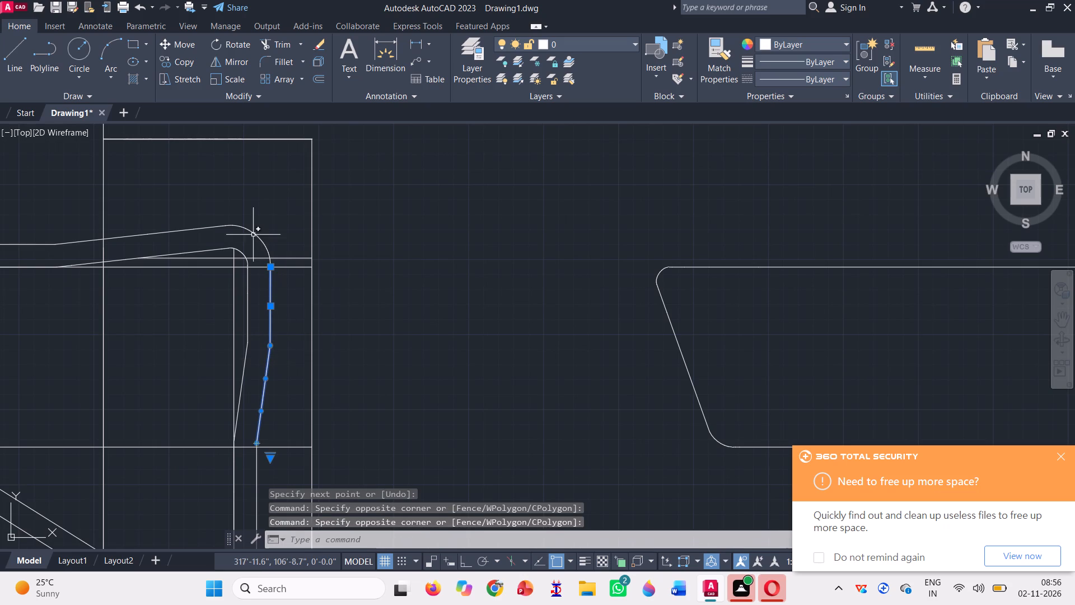
click(228, 237)
click(197, 216)
scroll(228, 224, down, 2)
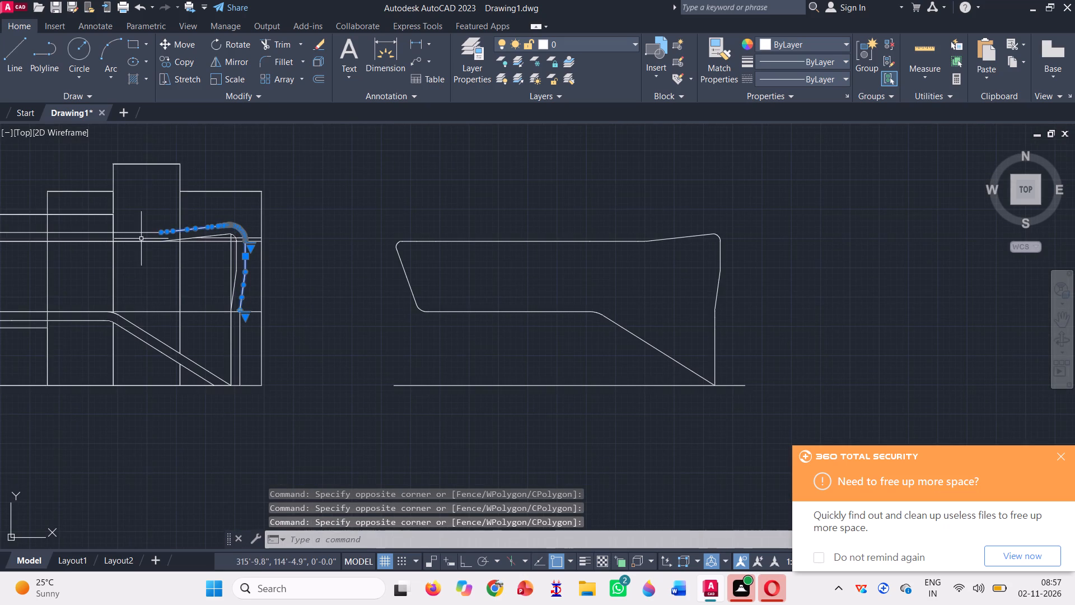
scroll(115, 226, up, 3)
click(157, 254)
click(156, 212)
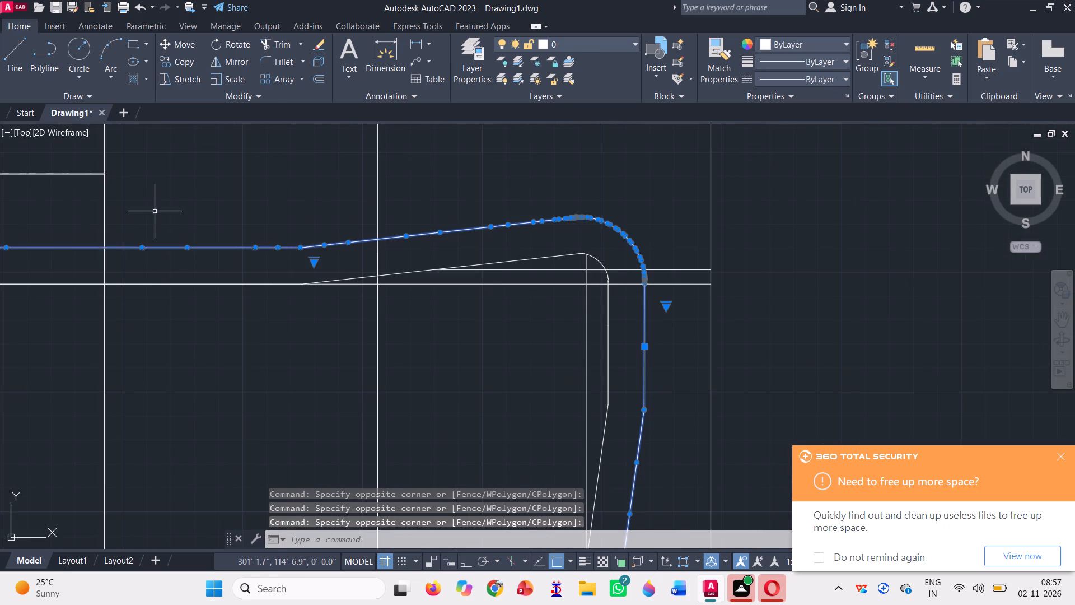
scroll(225, 238, down, 3)
scroll(331, 374, up, 3)
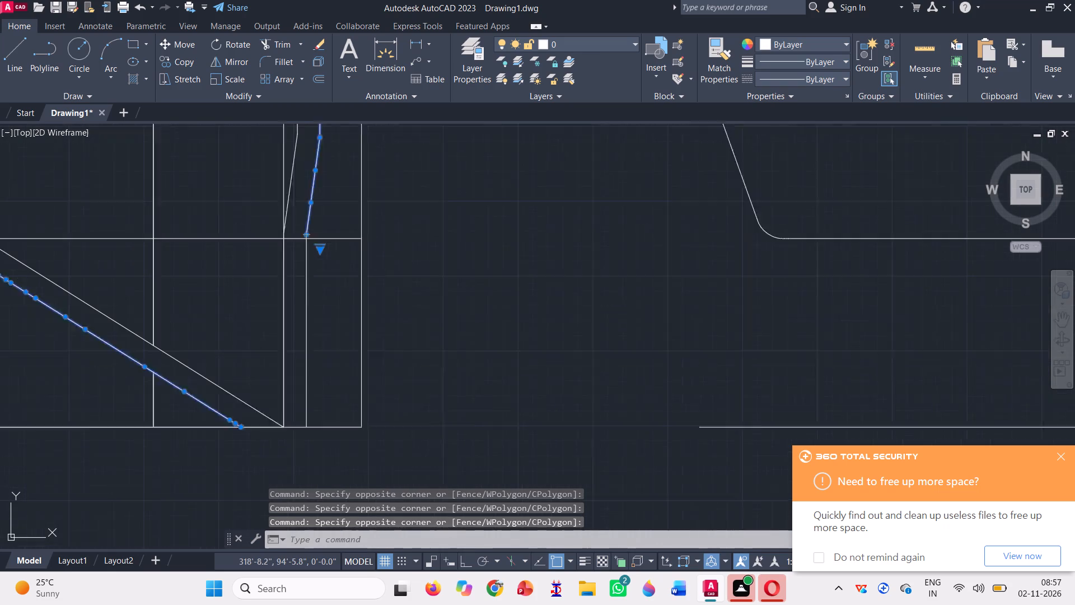
click(317, 356)
click(272, 319)
scroll(317, 340, down, 3)
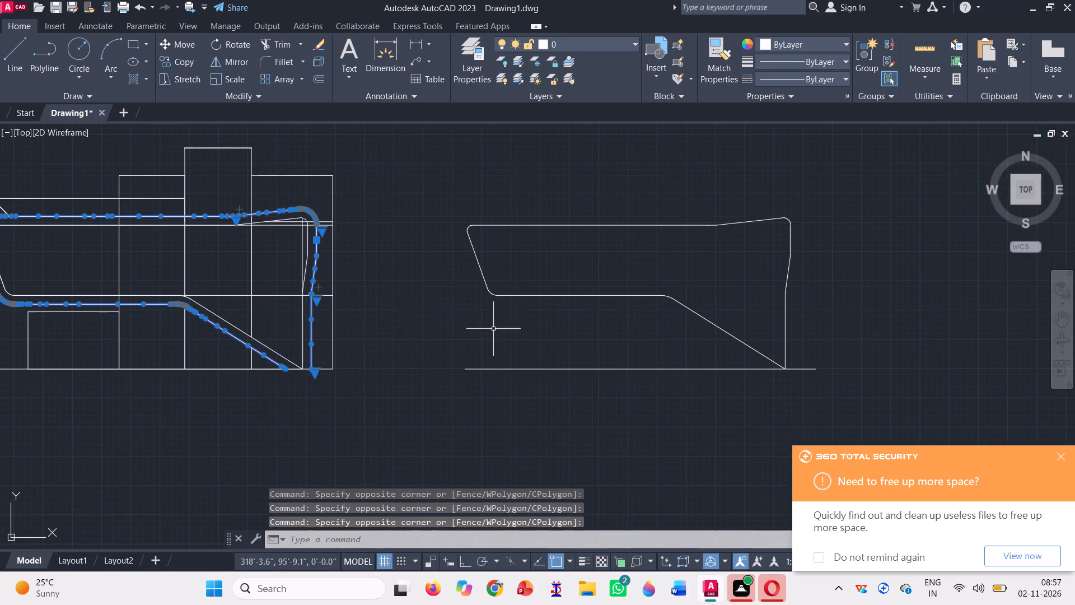
text(j)
key(space)
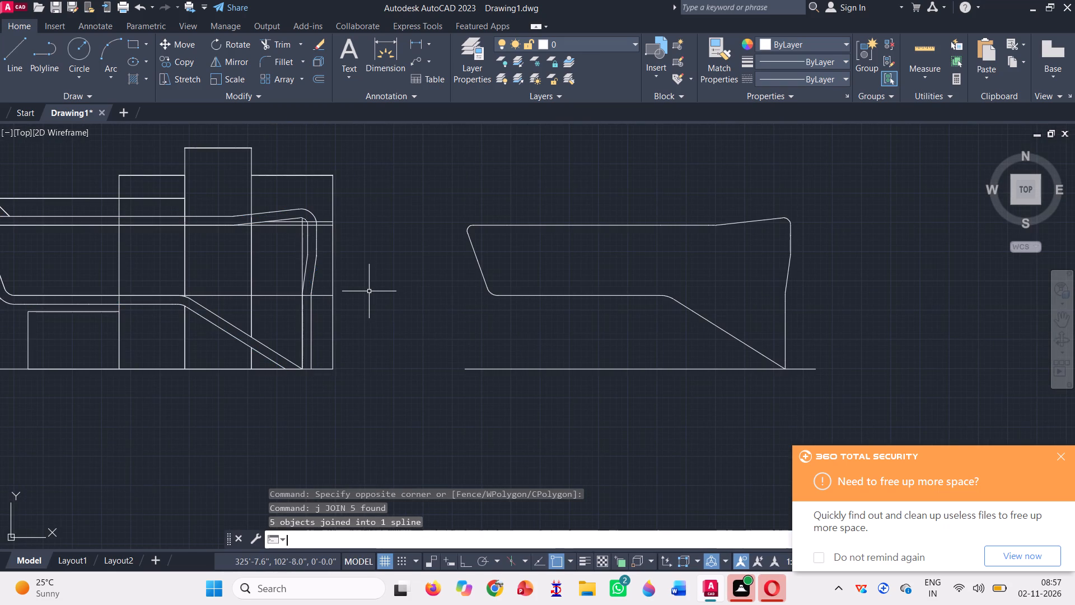
Trim the three vertical block walls where they cross the frame's top band.
scroll(379, 283, down, 1)
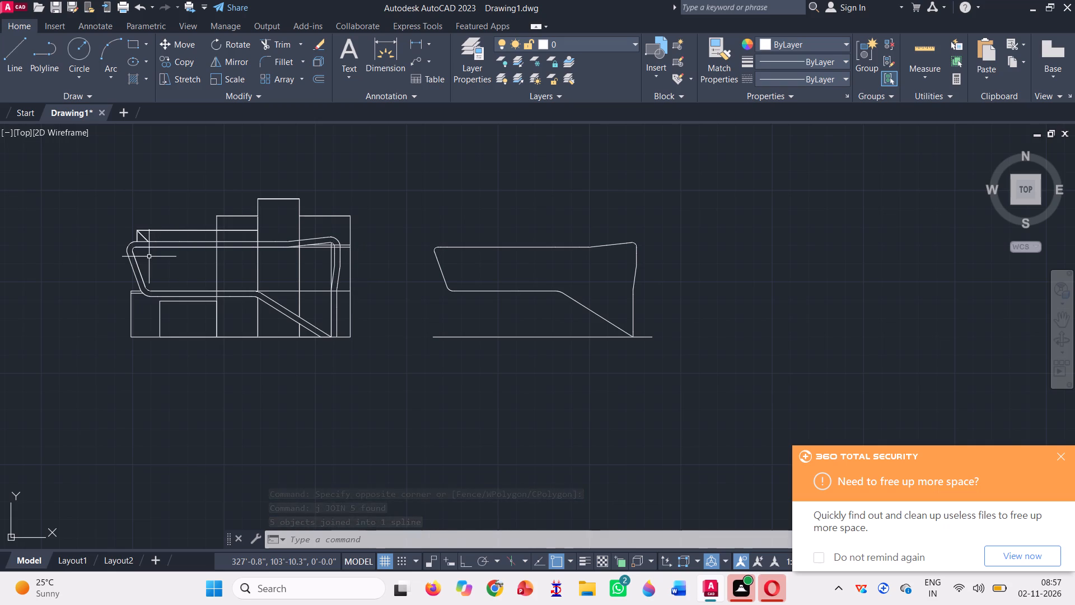
scroll(149, 257, up, 5)
scroll(124, 241, down, 3)
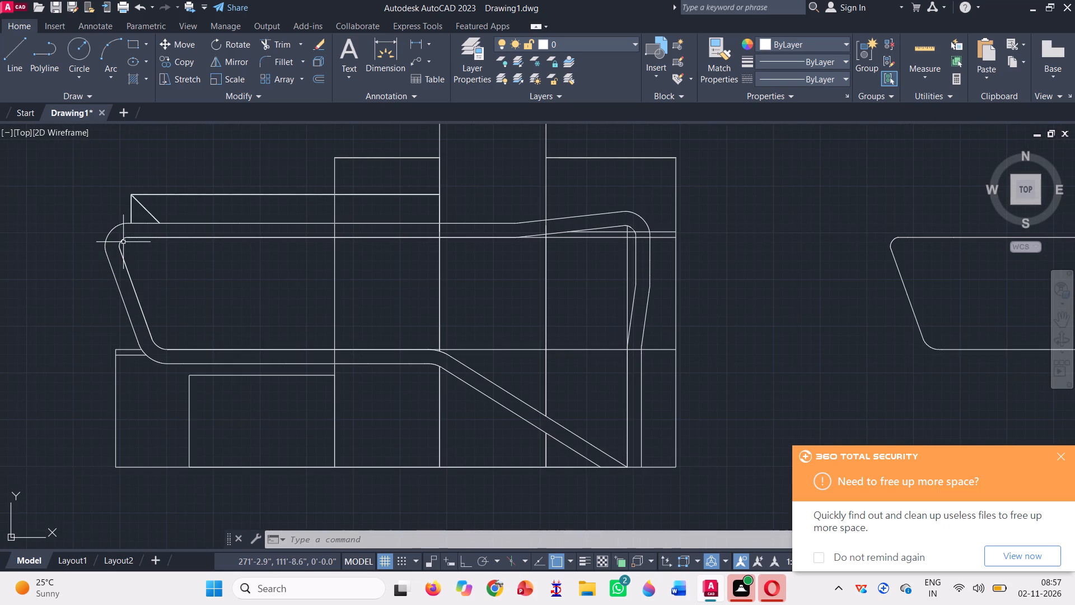
scroll(123, 242, down, 1)
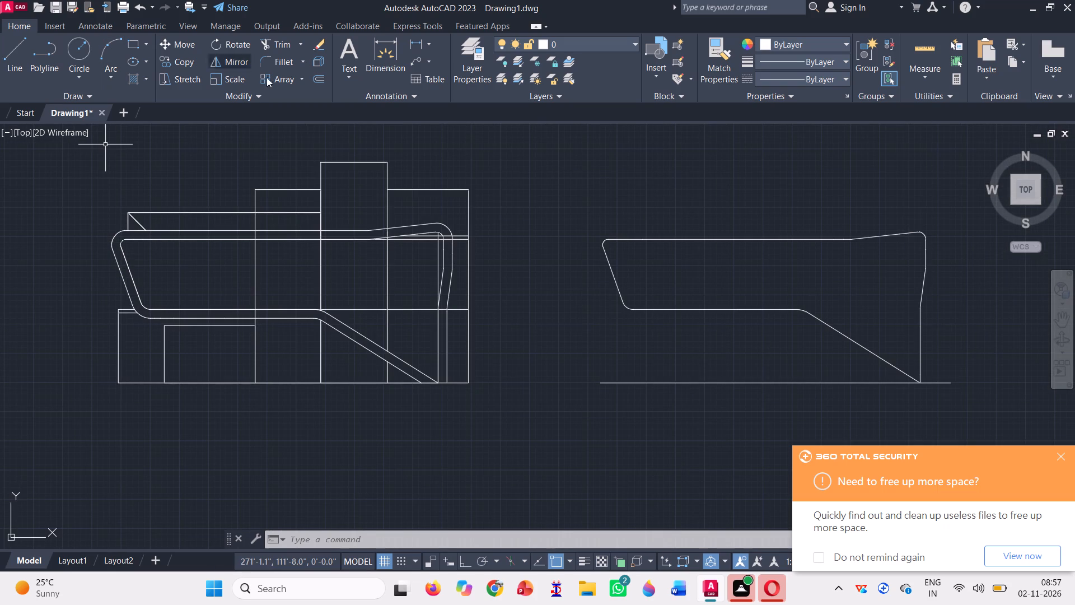
click(269, 45)
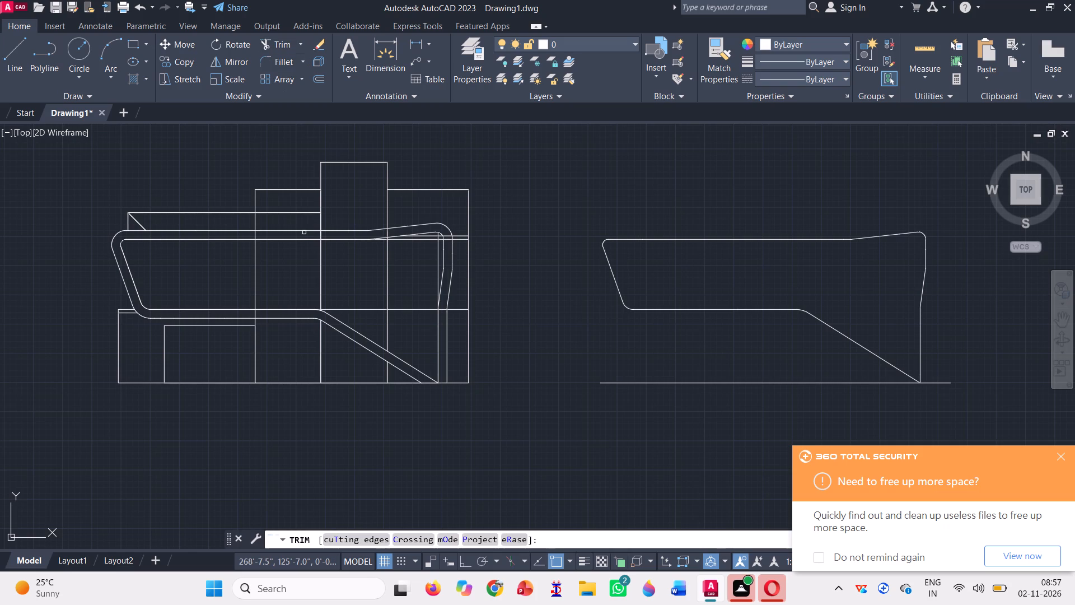
scroll(298, 221, up, 3)
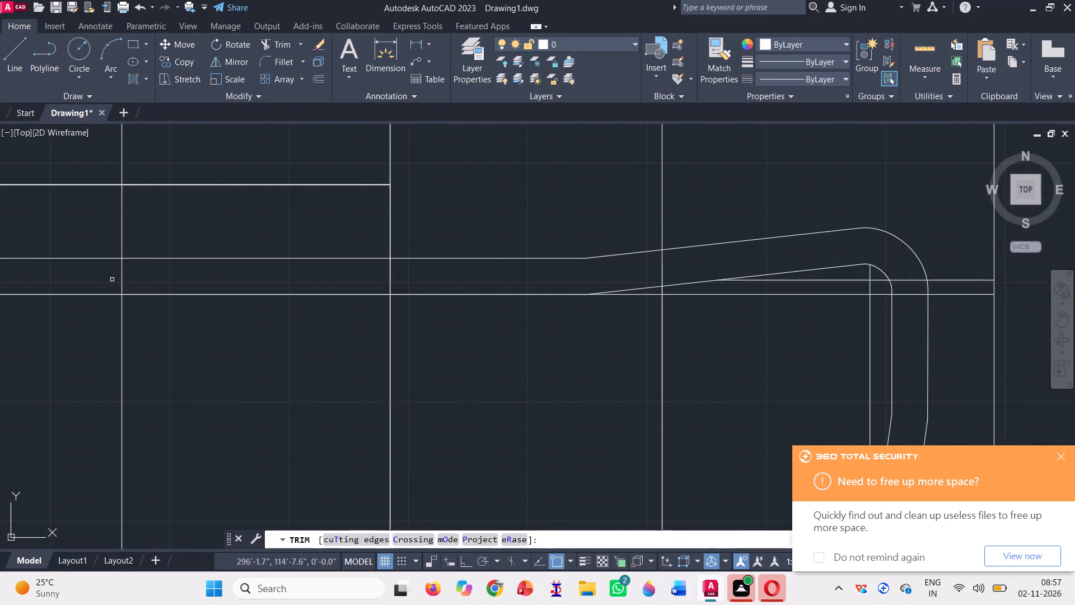
click(112, 280)
click(414, 275)
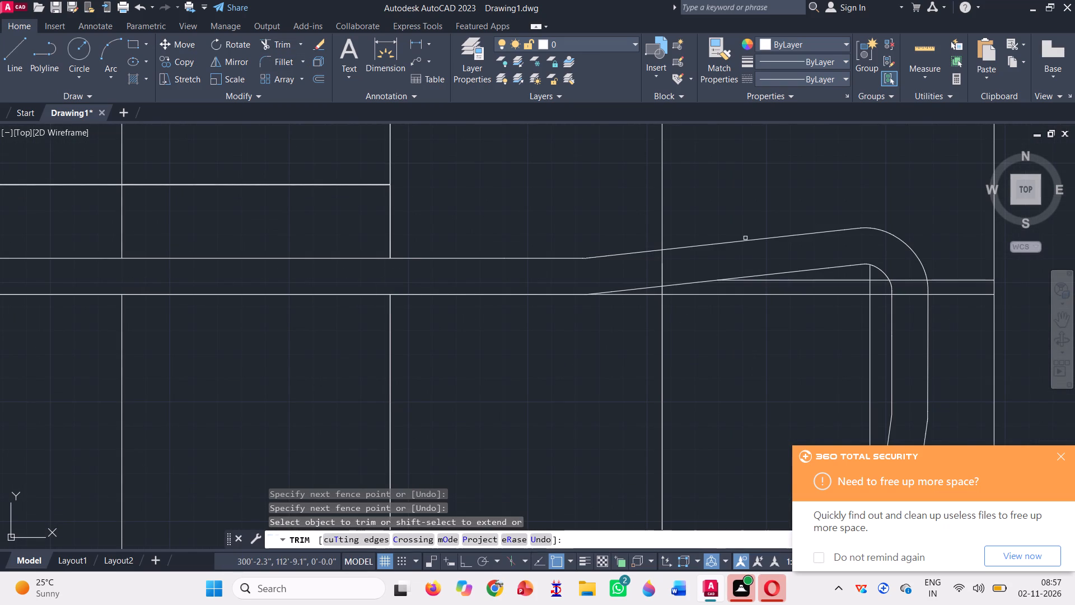
click(664, 262)
click(666, 262)
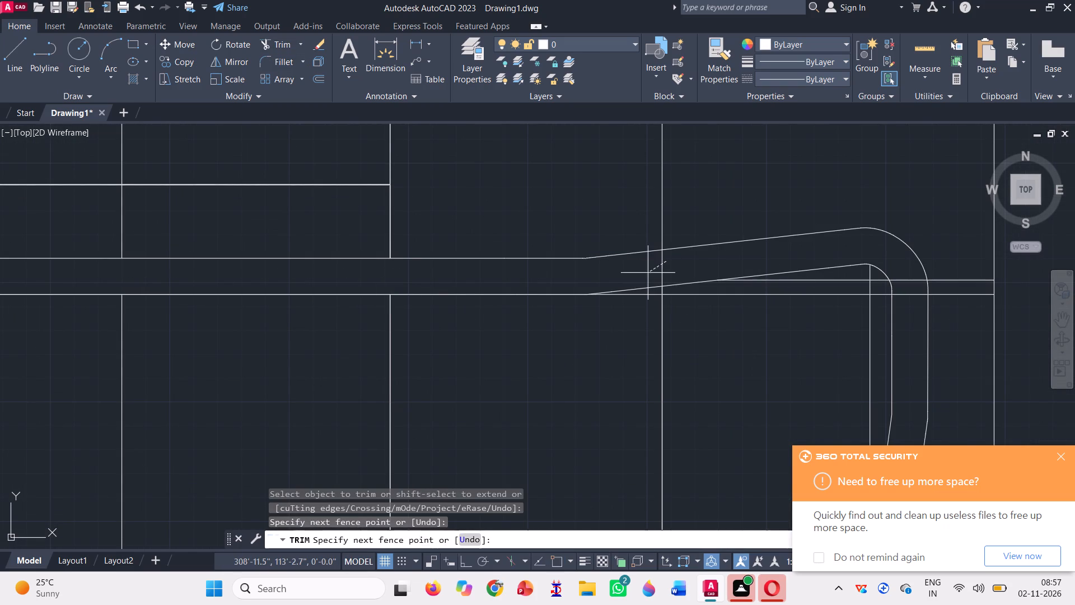
click(646, 273)
Trim the short wall stub between the frame's inner sloped edge and the horizontal line just below it.
scroll(485, 230, down, 2)
scroll(550, 253, up, 4)
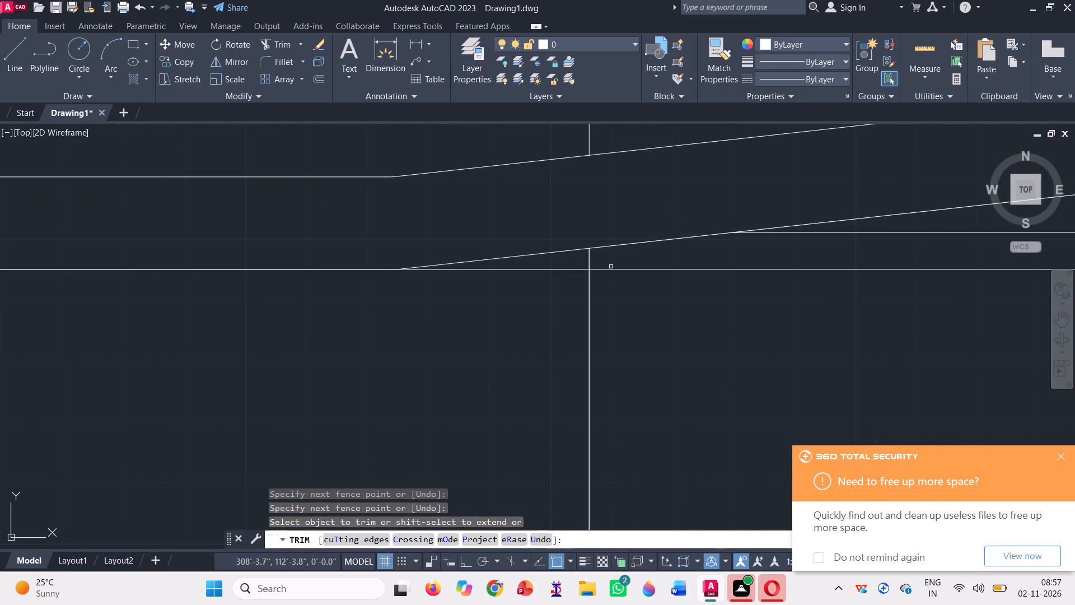
scroll(603, 261, up, 3)
click(560, 255)
click(531, 253)
scroll(529, 256, down, 4)
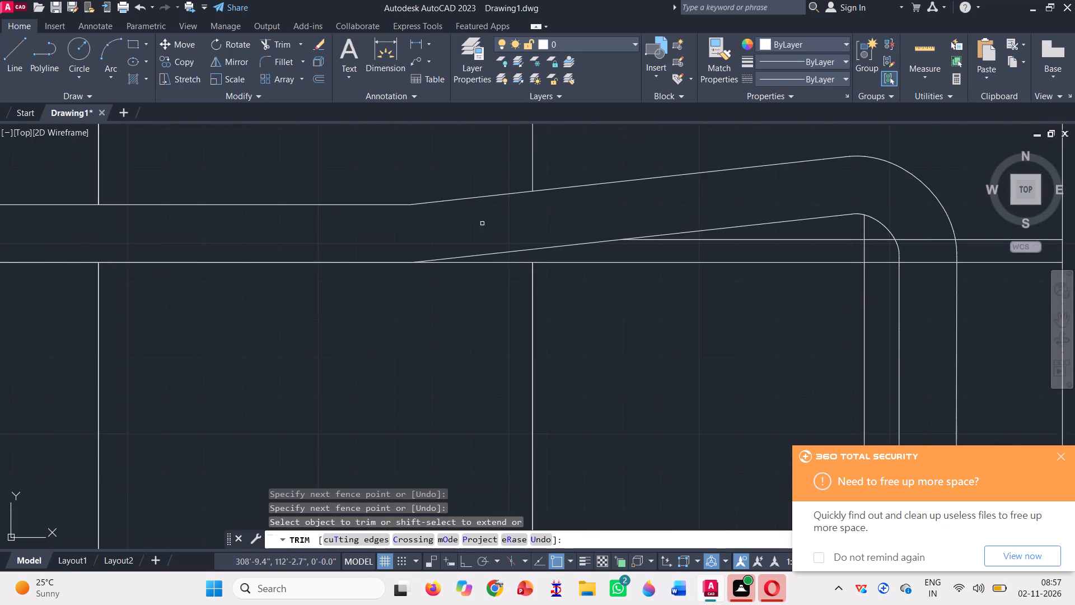
Trim the vertical line and upper horizontal line inside the frame's inner top-right corner, back to the lower horizontal line.
scroll(480, 223, down, 1)
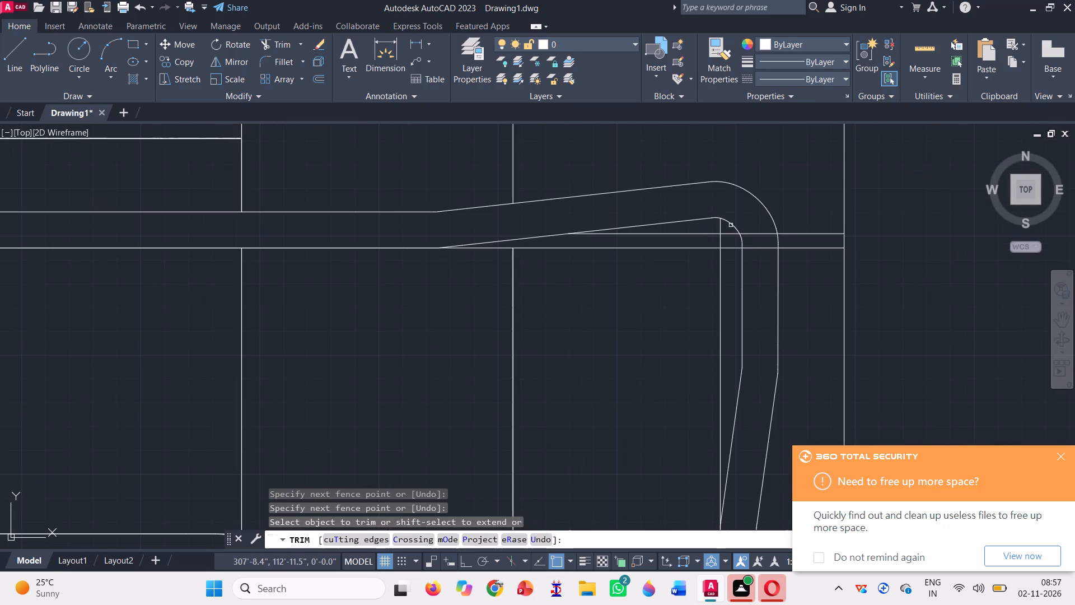
scroll(723, 238, up, 3)
click(726, 244)
click(703, 201)
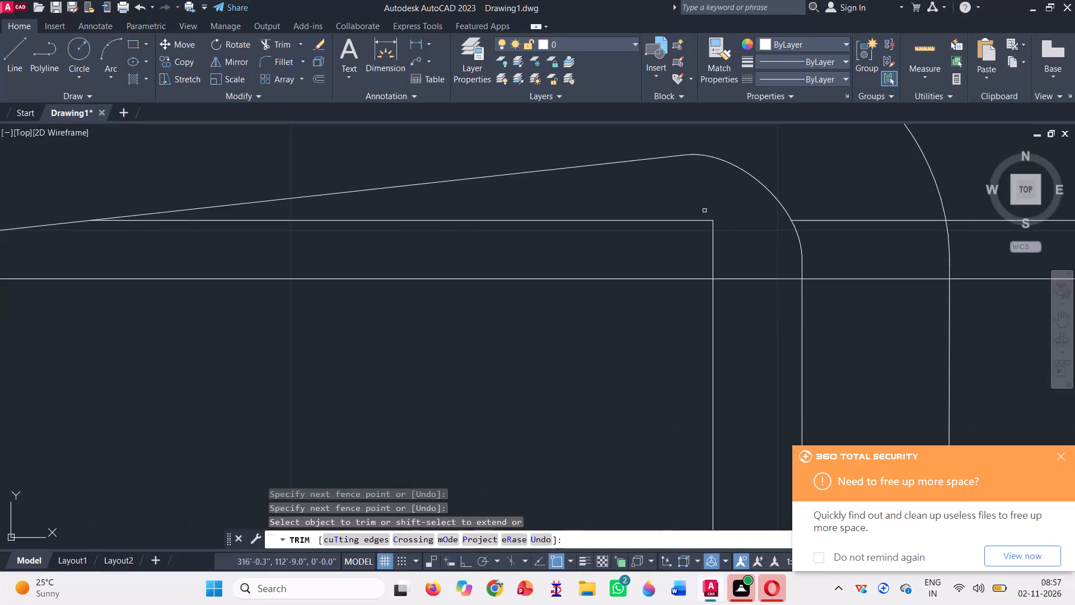
click(718, 244)
click(672, 211)
scroll(633, 226, down, 3)
Trim the upper horizontal line's remaining pieces at the frame's top-right corner and the lower horizontal line outside the frame.
click(679, 220)
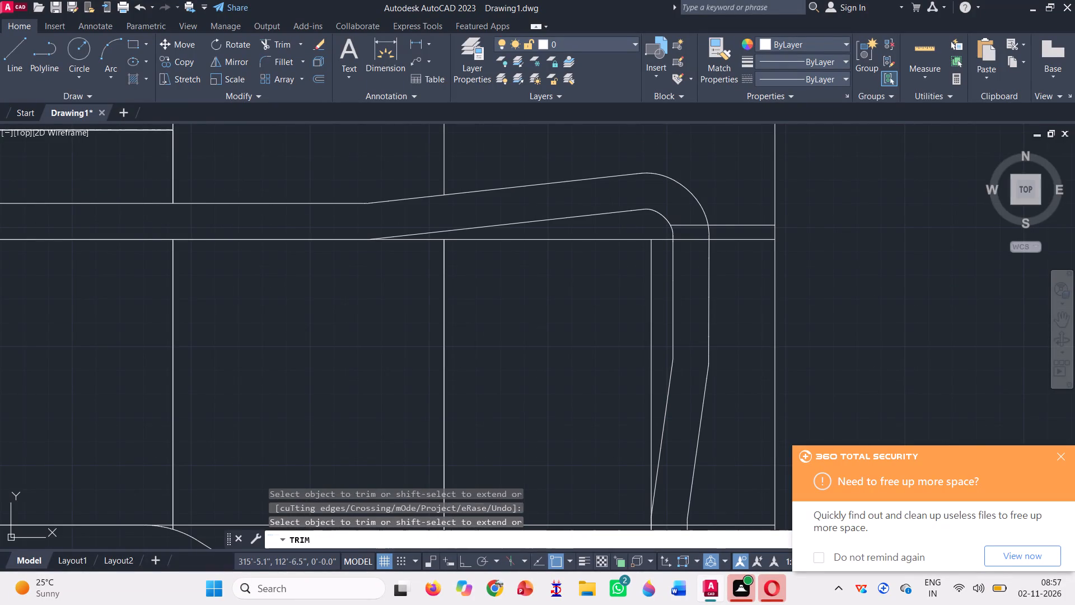
click(690, 230)
scroll(690, 230, down, 2)
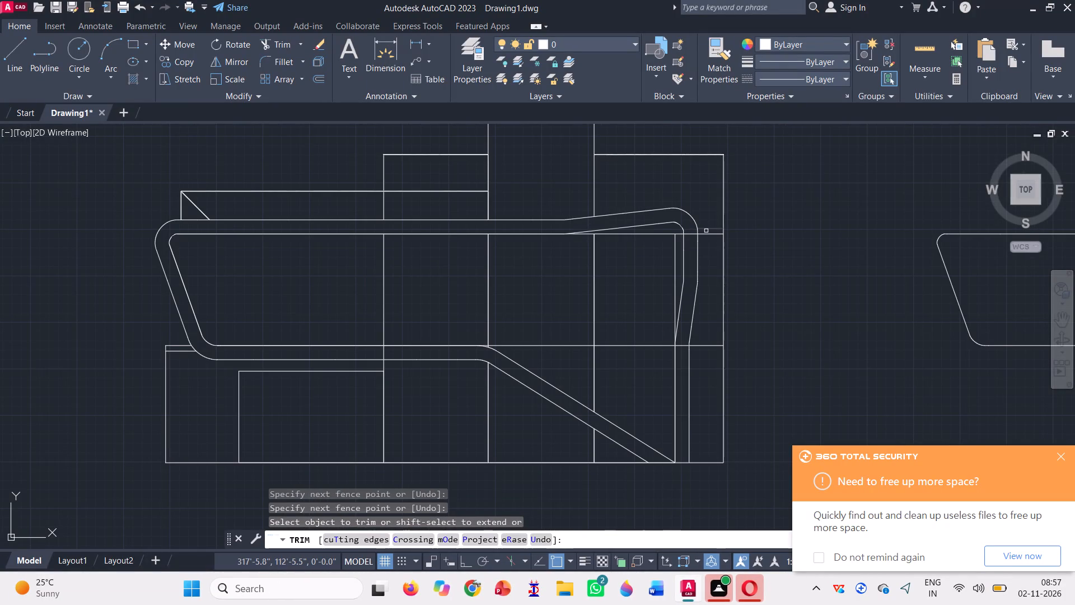
click(709, 227)
click(714, 246)
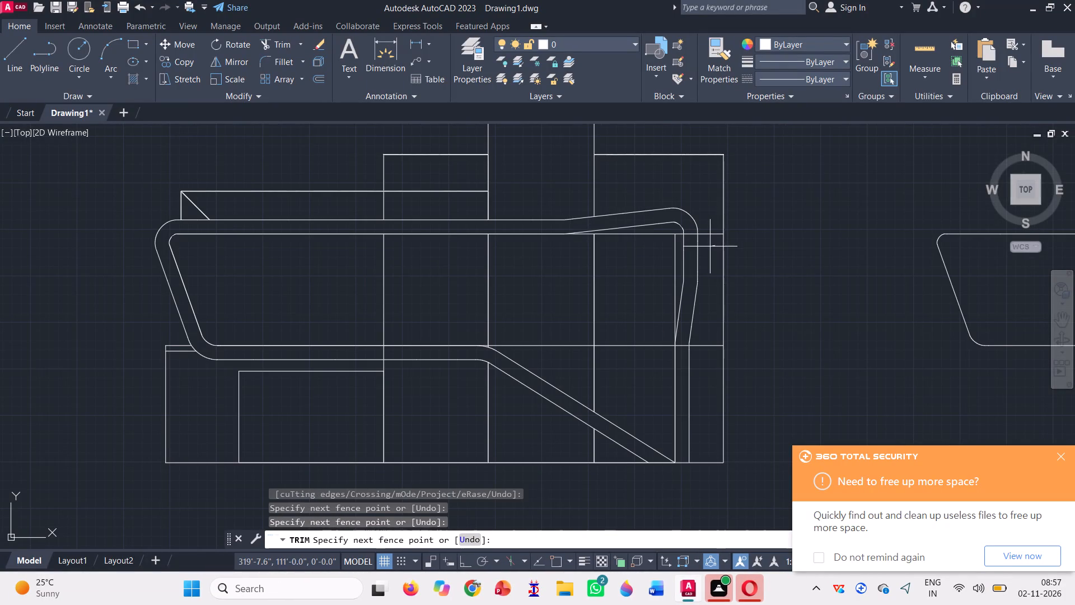
click(708, 229)
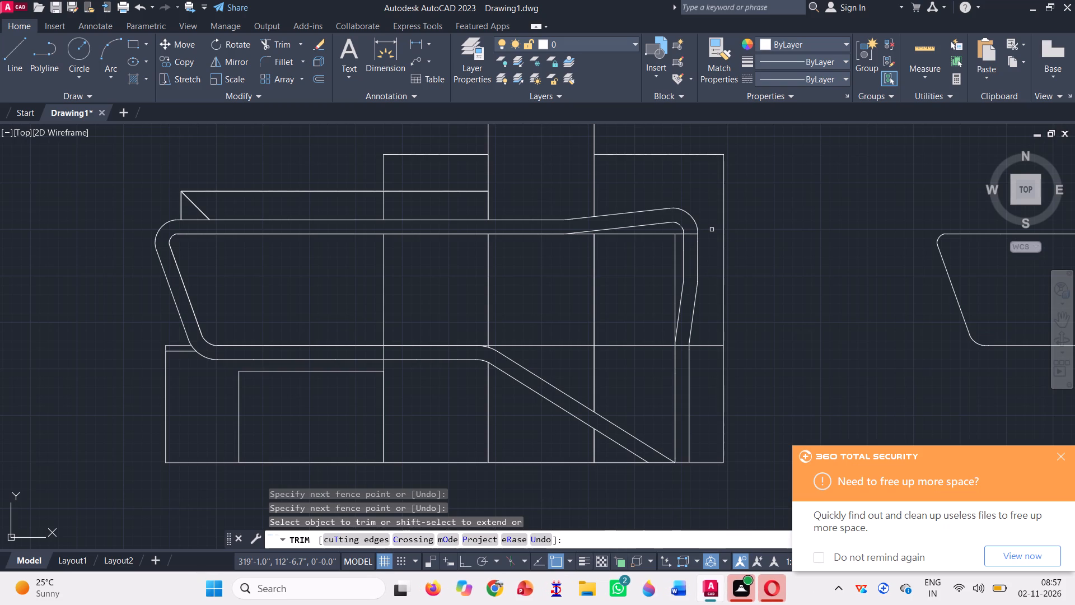
Trim the mid-height horizontal line outside the frame's right leg and where it crosses that leg.
click(702, 357)
click(698, 338)
scroll(678, 350, up, 4)
click(679, 336)
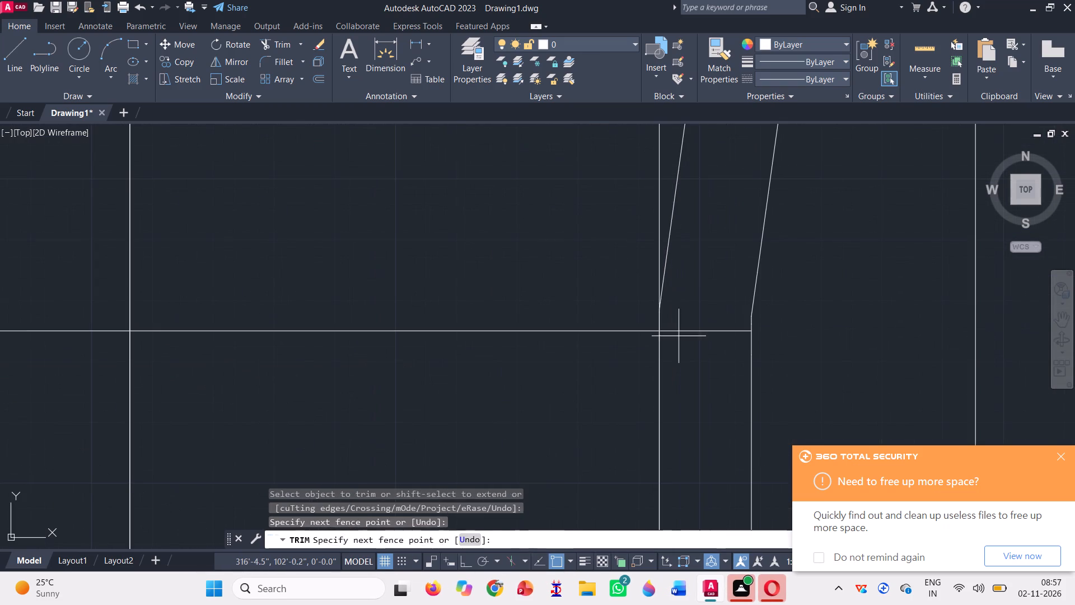
click(685, 313)
scroll(685, 313, down, 4)
key(space)
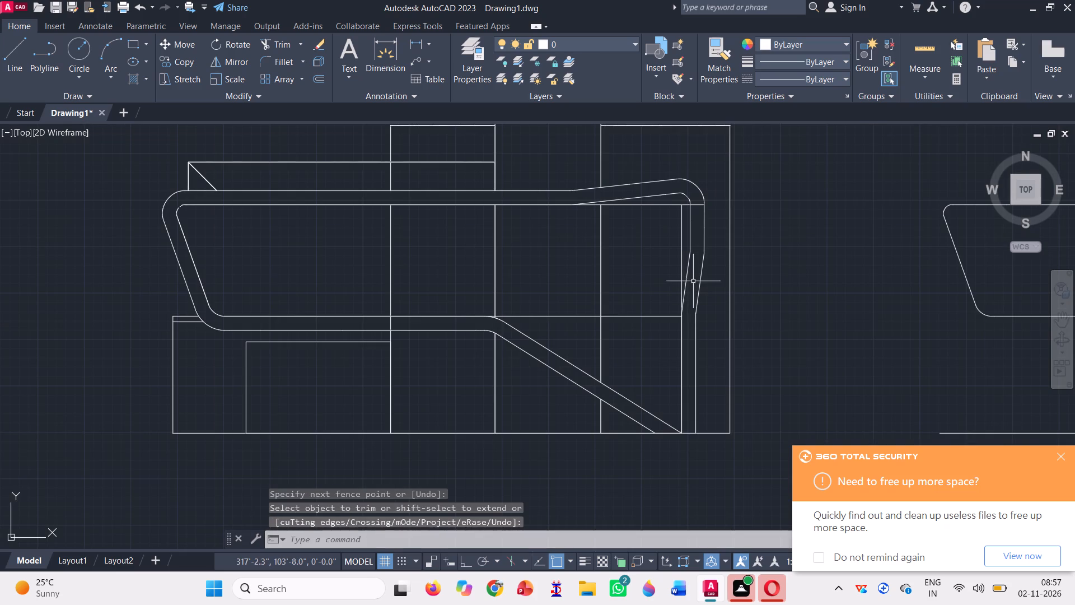
Trim the short horizontal piece crossing the frame's right band just below its rounded top corner.
click(277, 45)
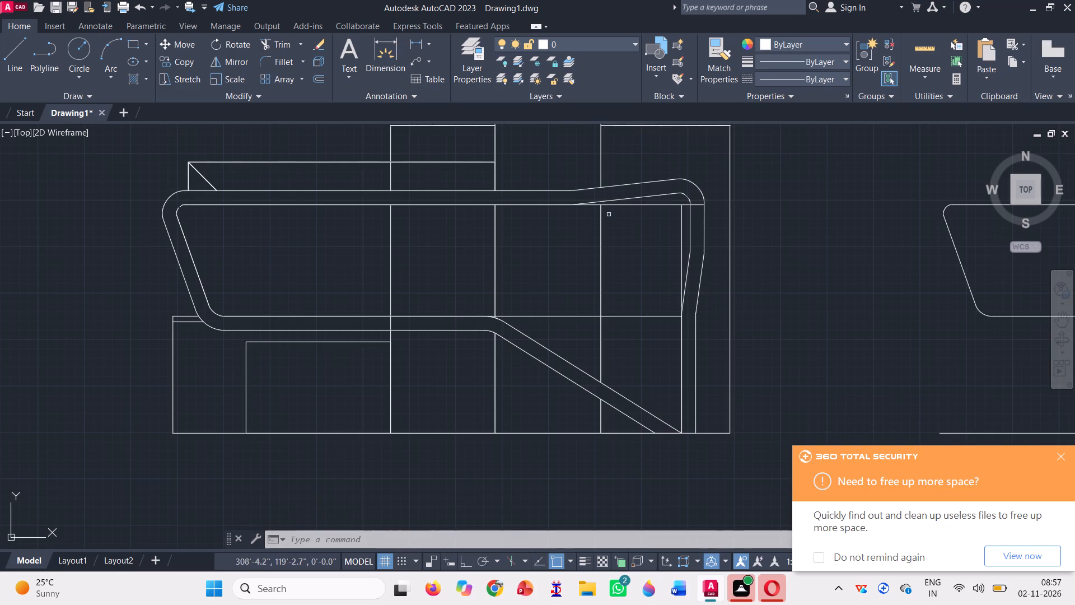
scroll(707, 205, up, 3)
click(677, 190)
click(685, 224)
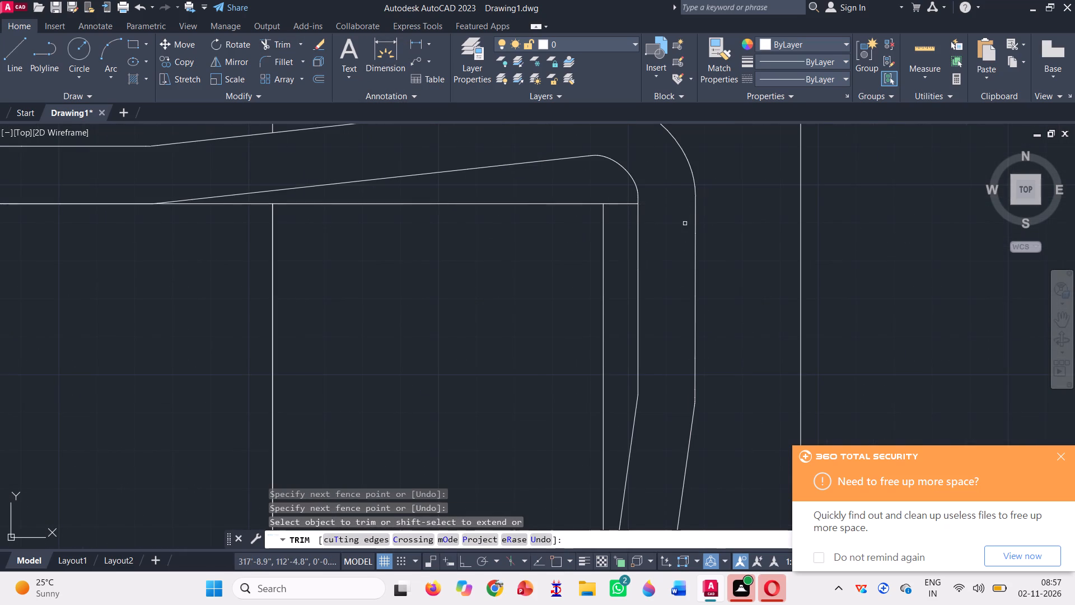
scroll(685, 224, down, 3)
key(Escape)
scroll(531, 269, down, 1)
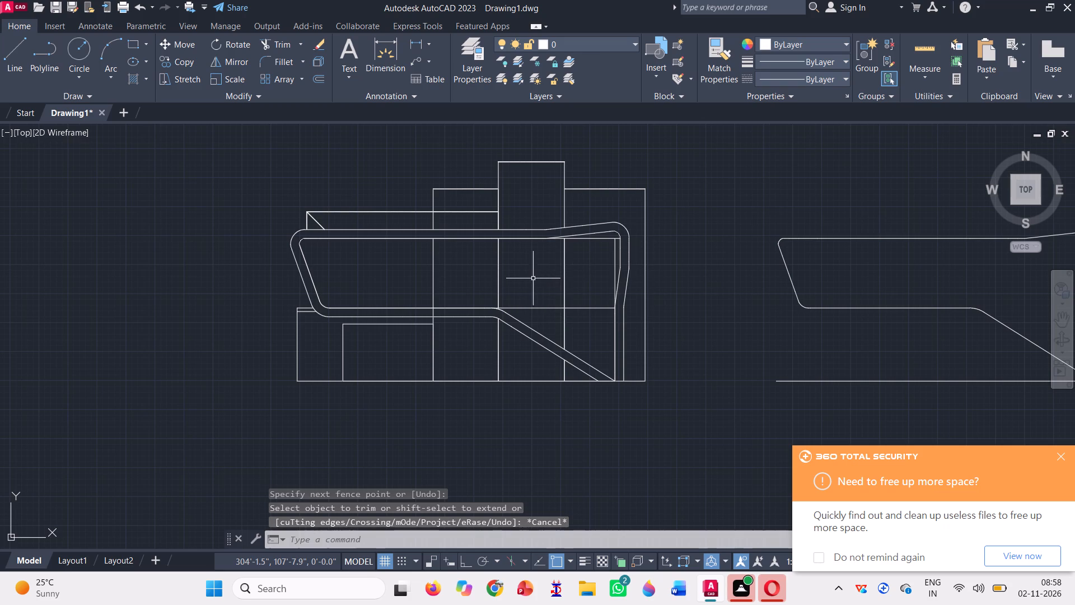
With Ortho on, draw a vertical line from where the left block's top edge meets the frame's outer curve down to the base line.
scroll(319, 330, up, 1)
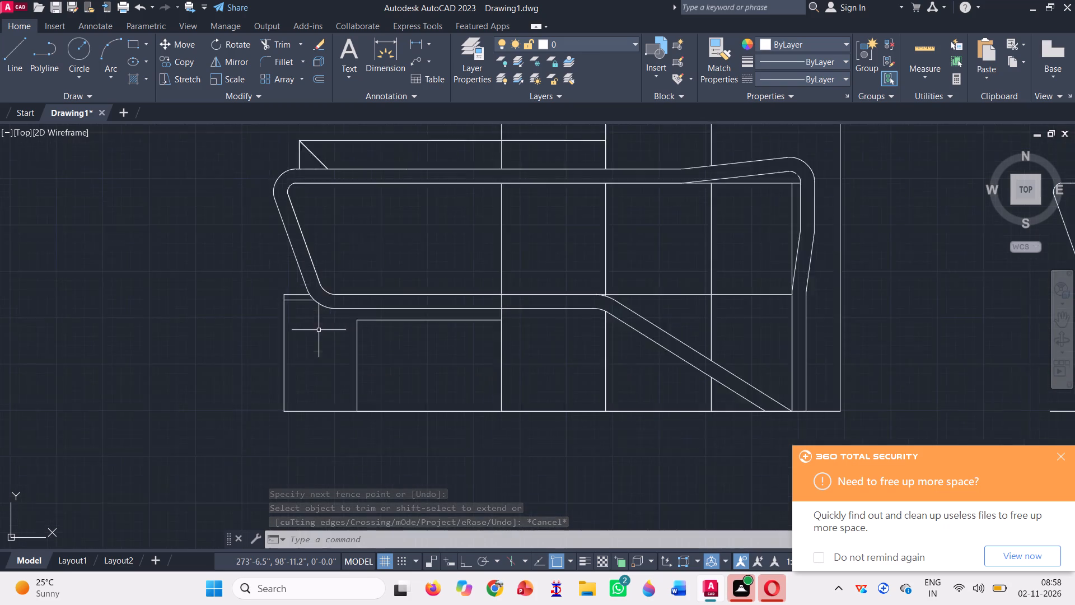
scroll(319, 330, up, 1)
key(l)
key(Return)
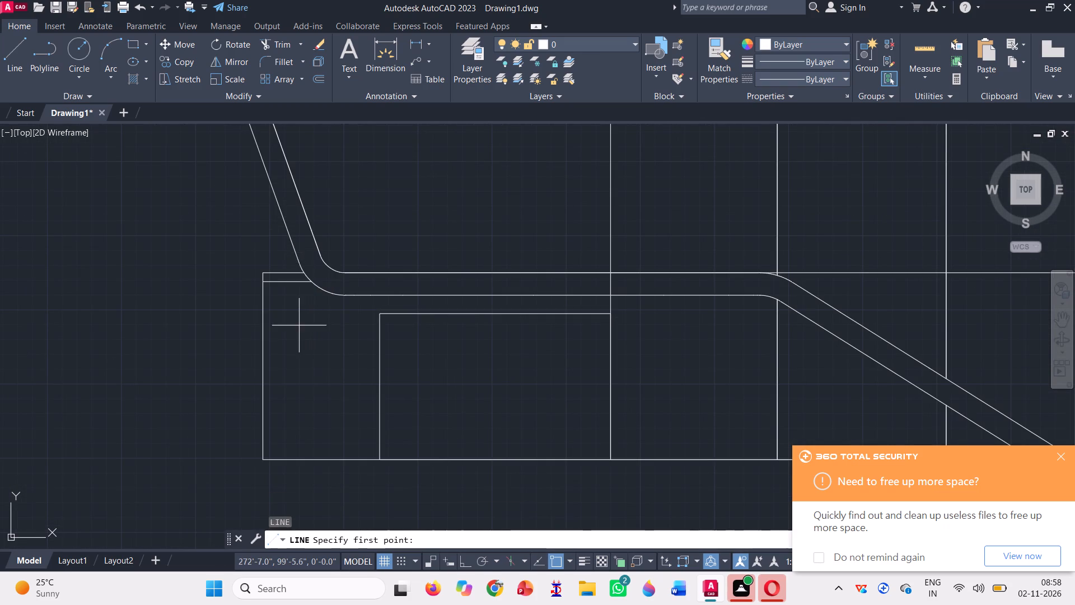
scroll(303, 286, up, 2)
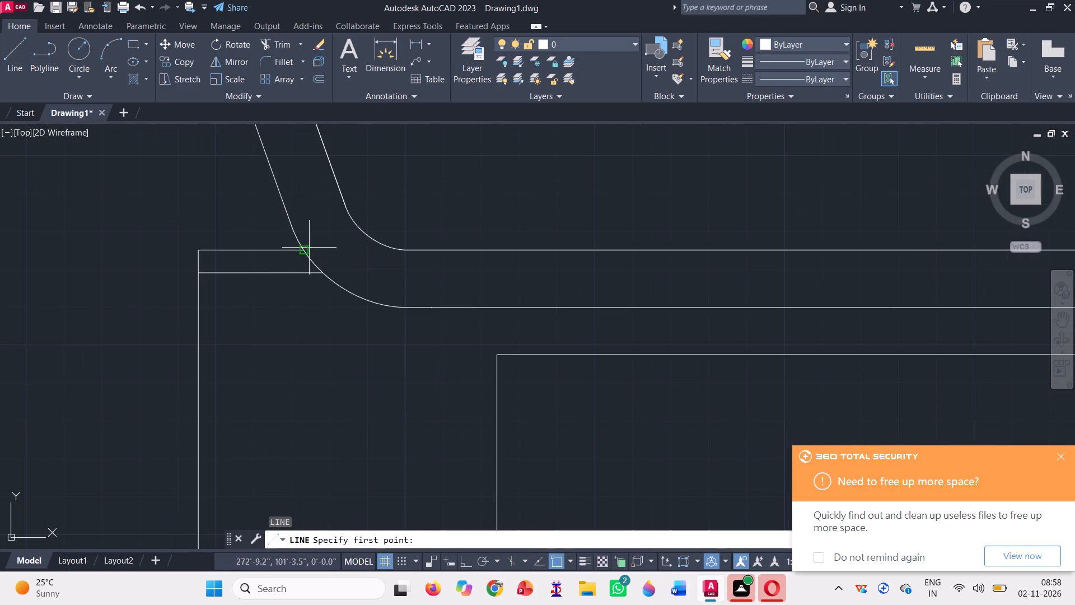
click(301, 250)
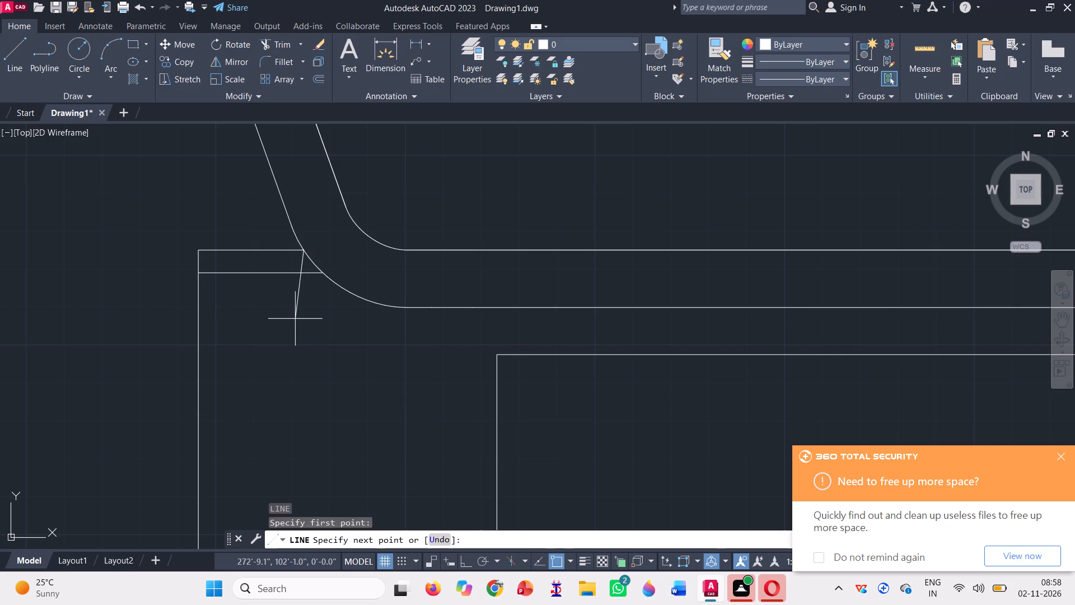
scroll(301, 280, down, 3)
key(F8)
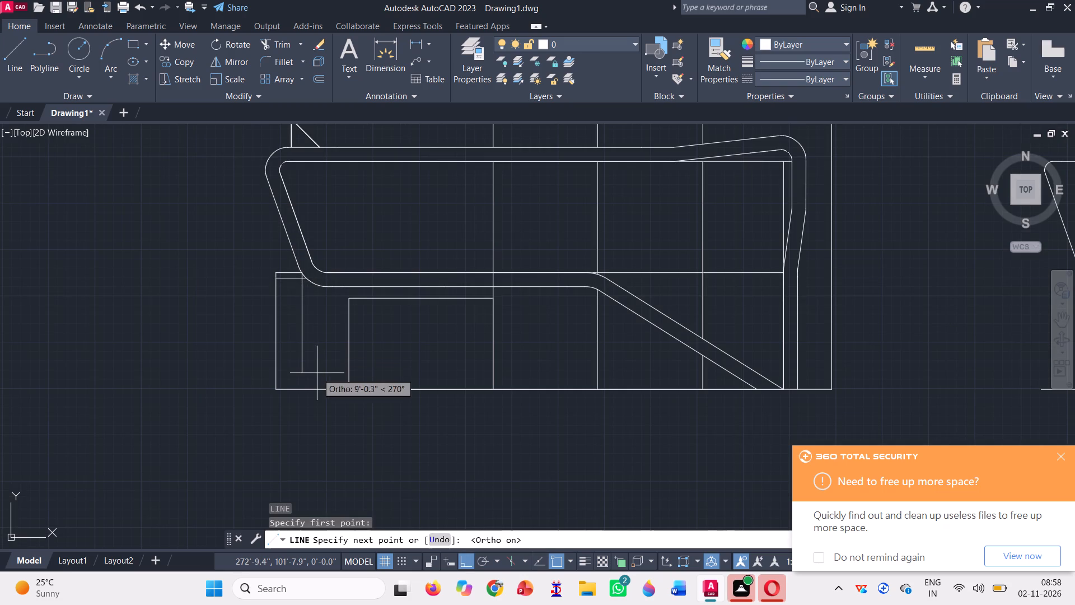
click(300, 388)
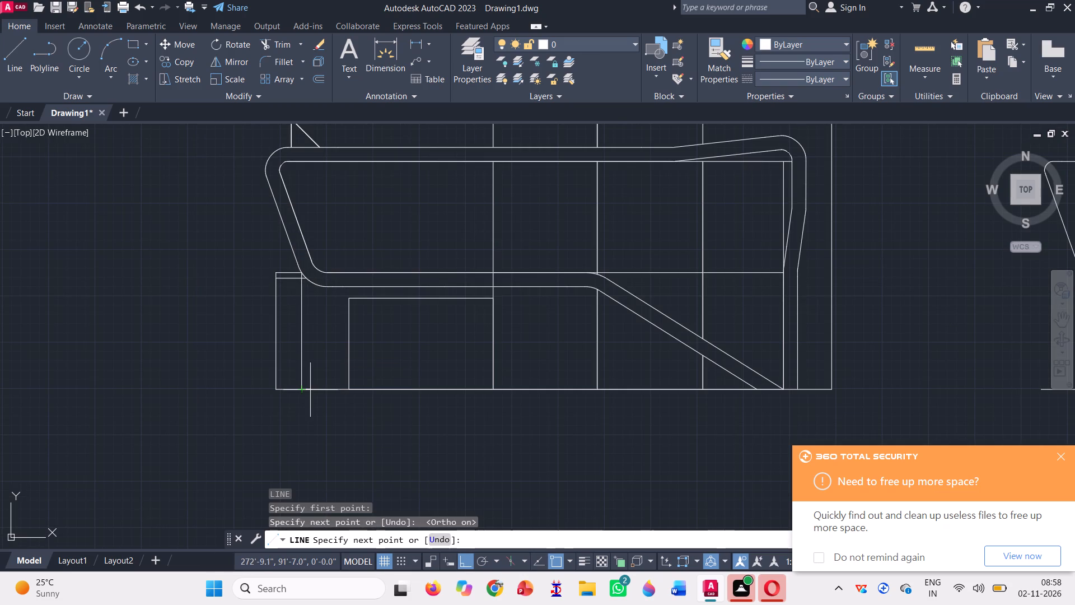
key(space)
Trim away the left block's outer wall and its two top horizontal lines up to the new vertical line.
click(274, 46)
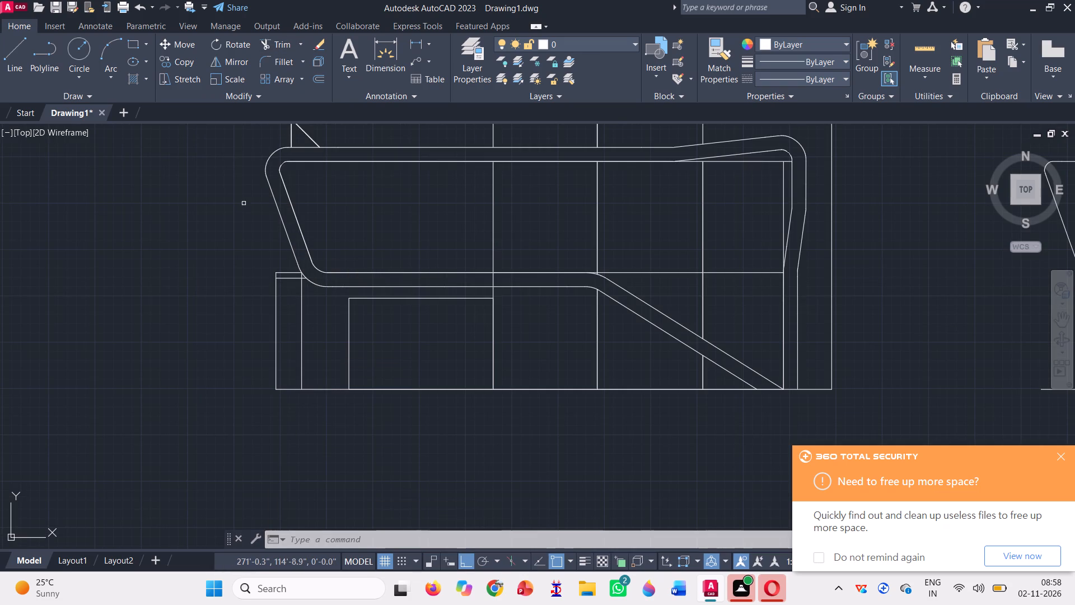
click(269, 261)
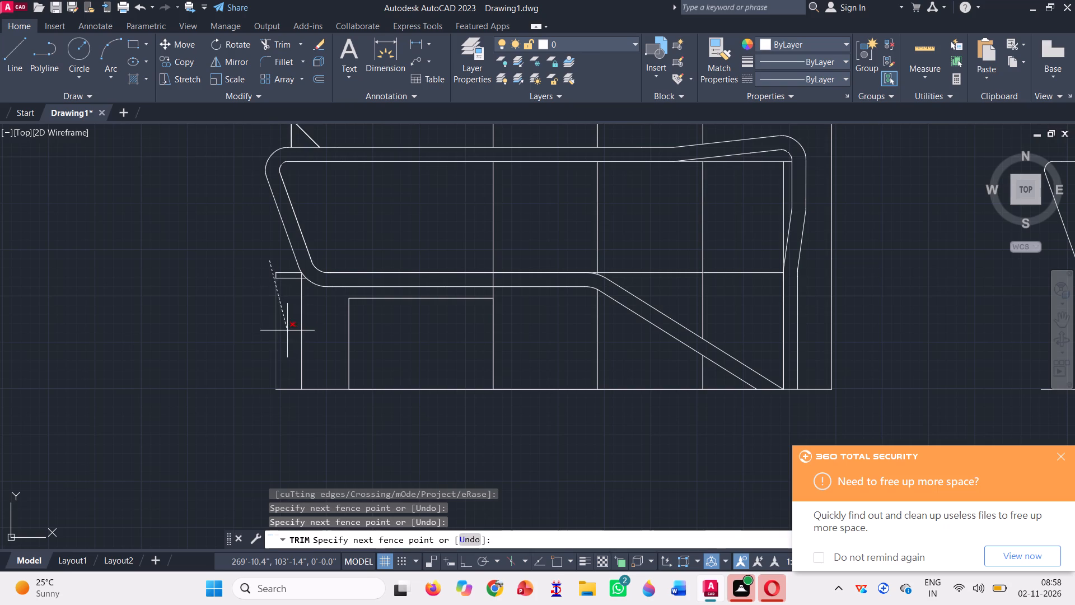
click(288, 315)
click(288, 298)
click(293, 265)
scroll(293, 264, up, 3)
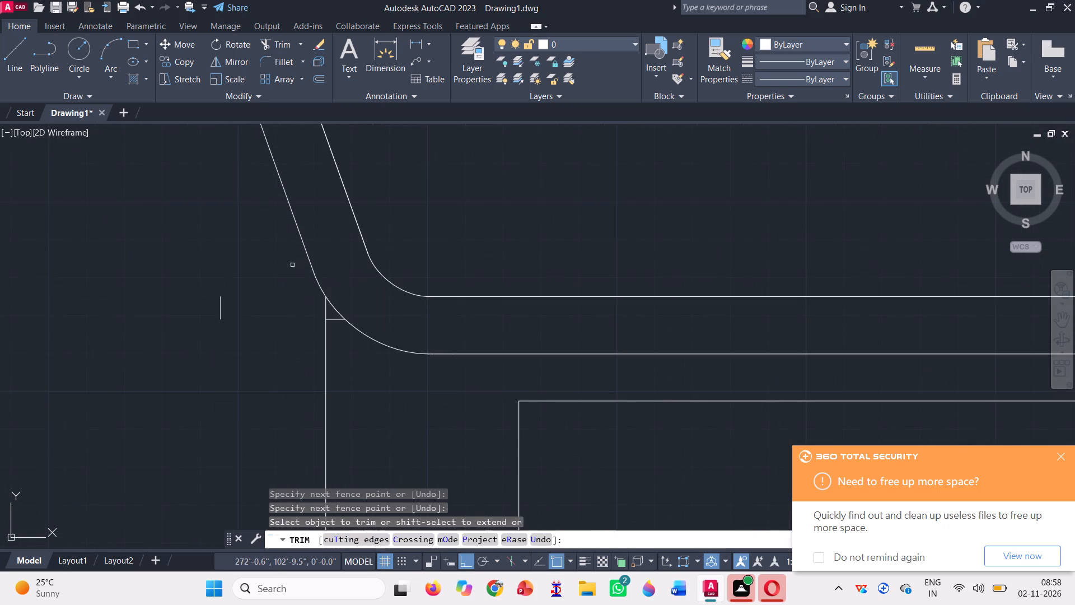
click(223, 290)
click(217, 305)
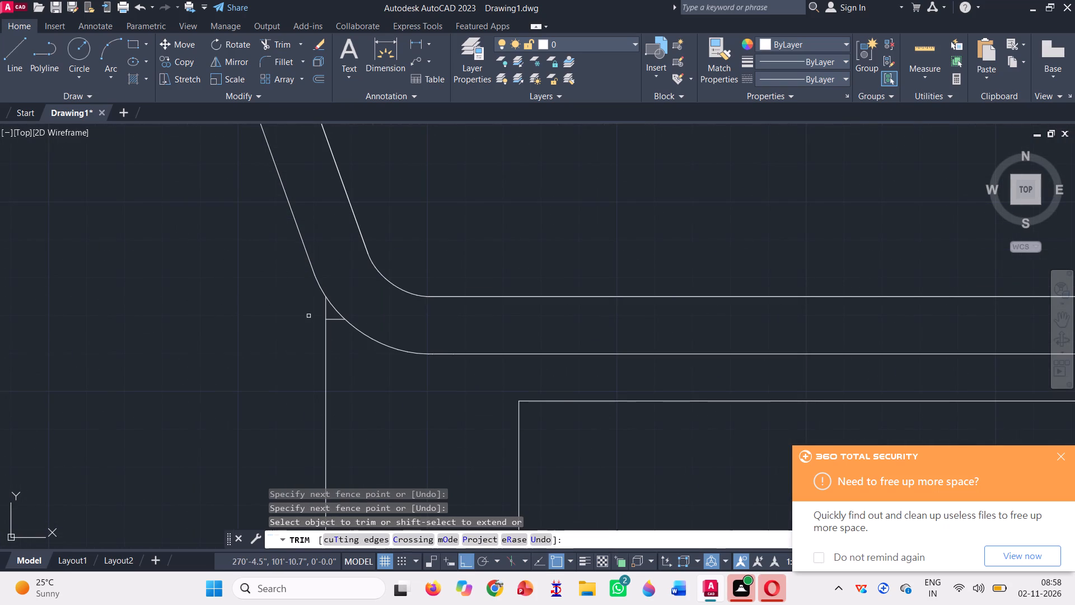
Trim the short stub between the new vertical and the frame's curve, and the base line extending left beyond the vertical.
scroll(330, 311, up, 3)
click(320, 322)
click(328, 360)
scroll(326, 348, down, 4)
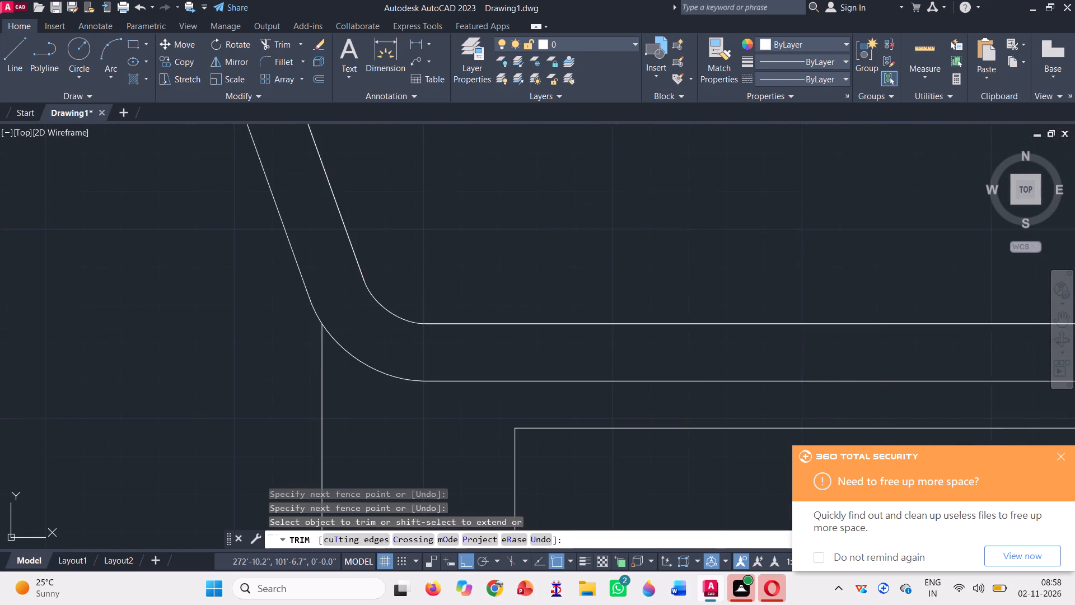
scroll(309, 295, down, 2)
click(285, 415)
click(285, 392)
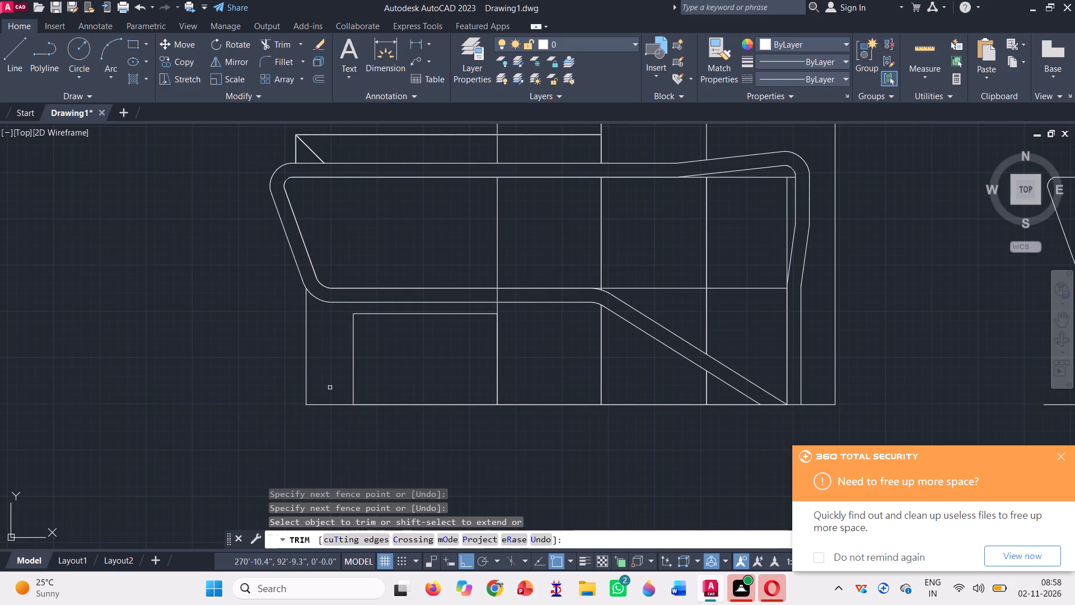
scroll(331, 387, up, 1)
key(Escape)
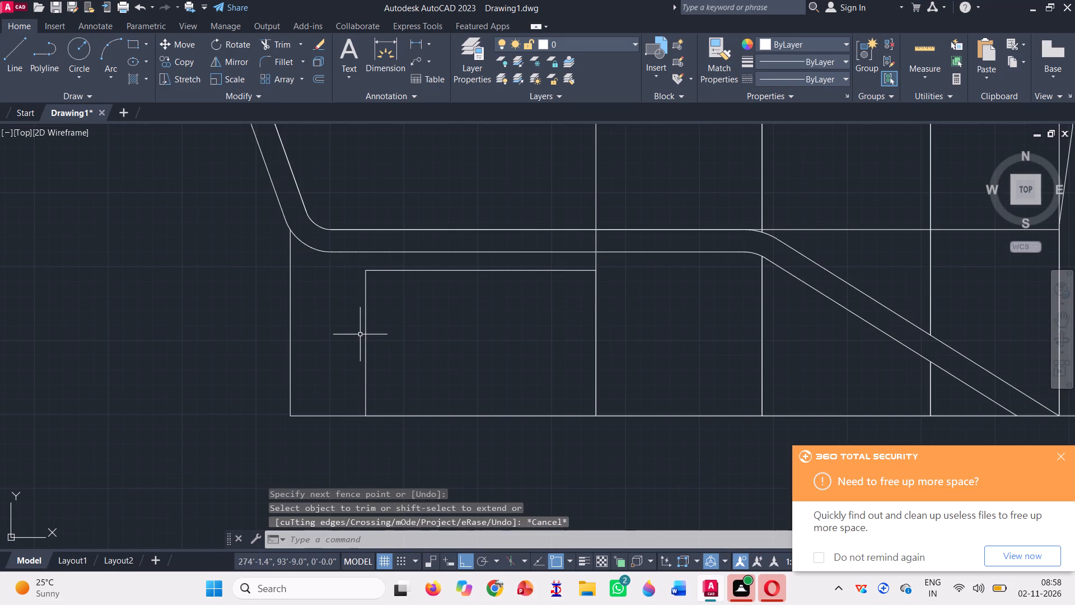
Draw a wider ground-floor rectangle from the wall's base corner to just above the existing rectangle, aligned with the start of the frame's lower straight run.
click(133, 41)
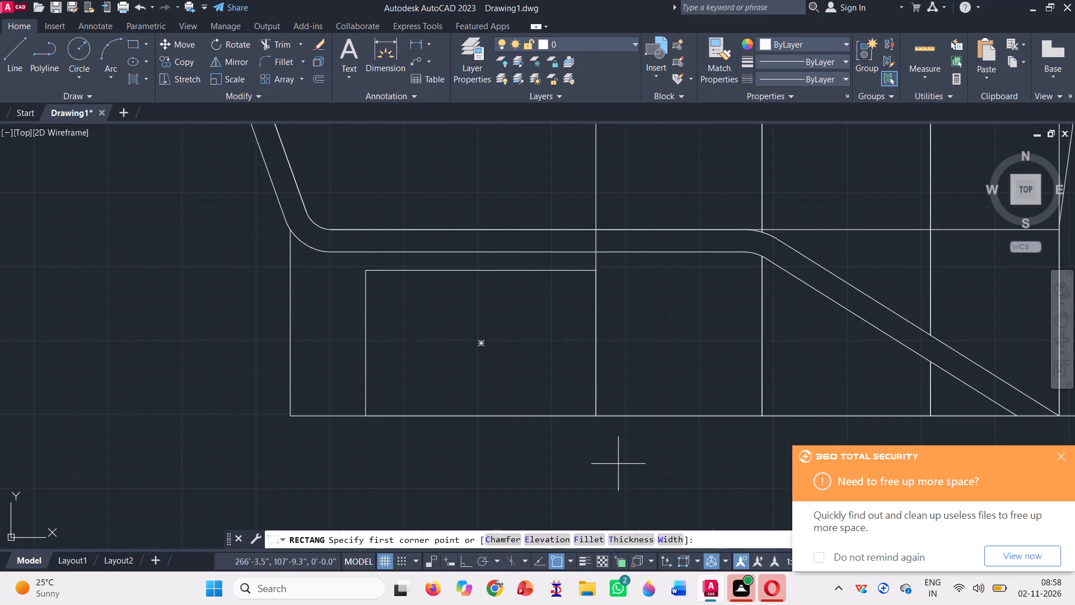
click(597, 418)
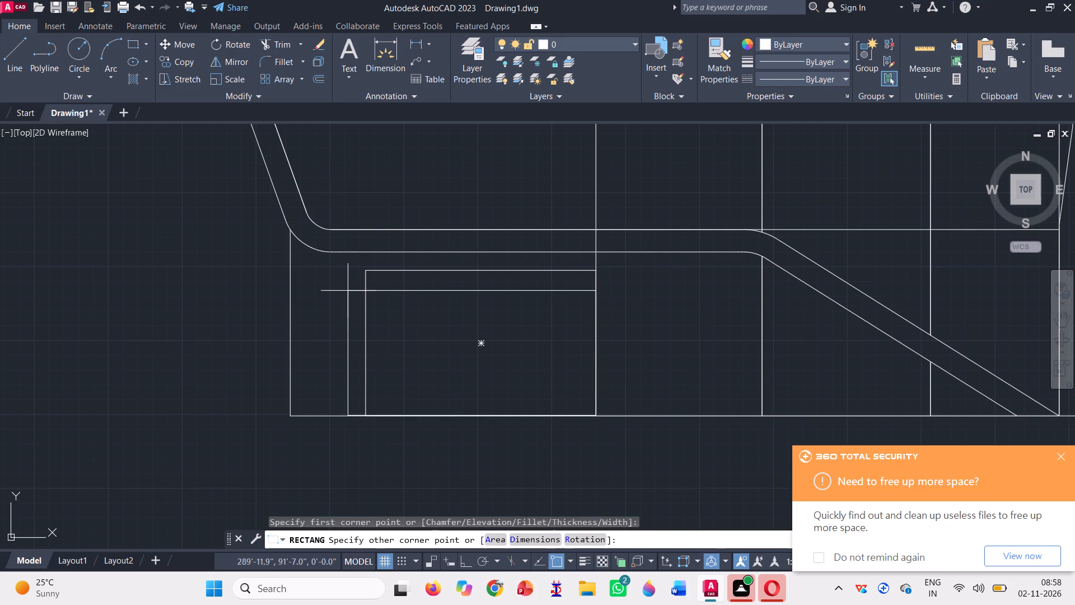
scroll(334, 270, up, 1)
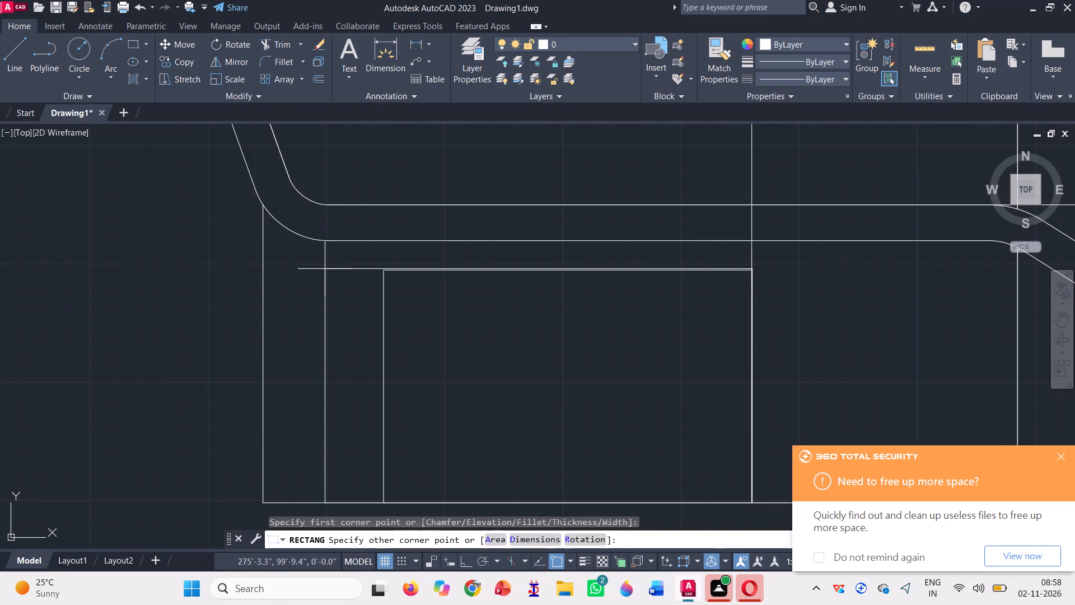
click(325, 267)
Delete the old, narrower ground-floor rectangle inside the new one.
click(402, 310)
click(383, 302)
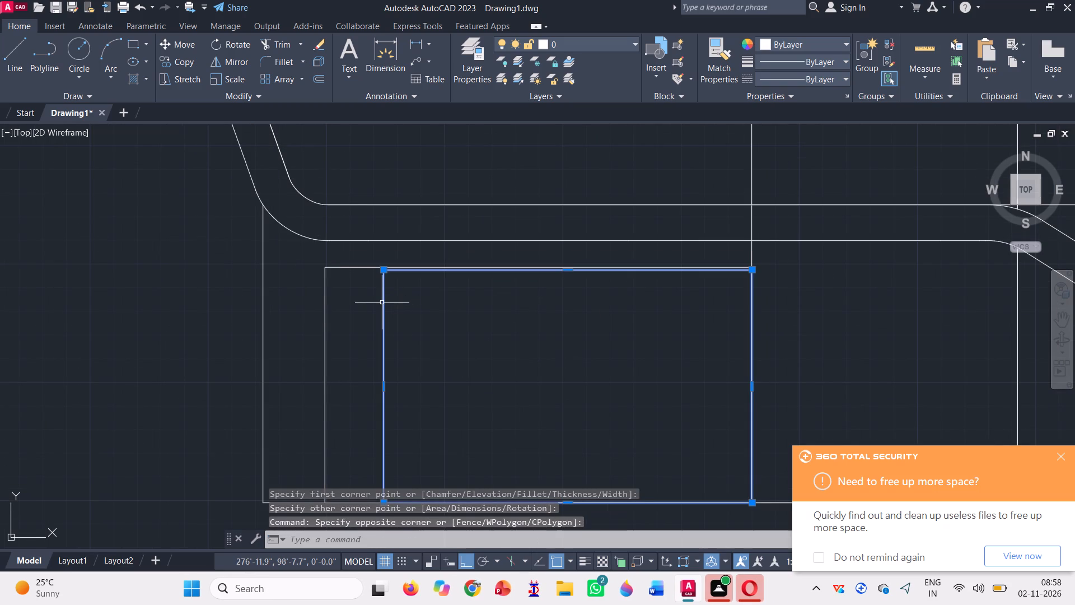
key(Delete)
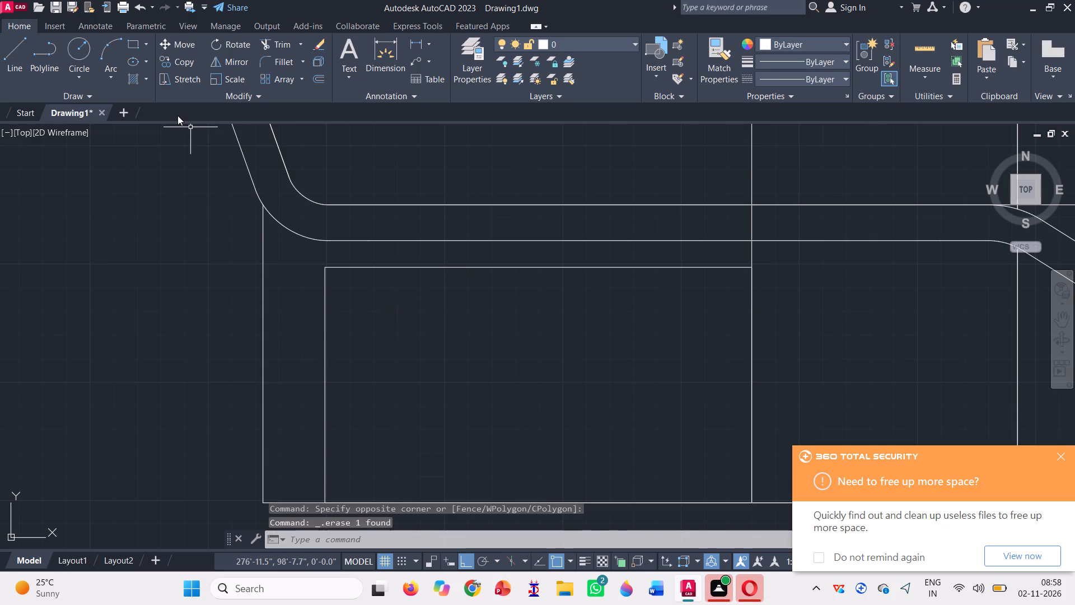
Offset the new ground-floor rectangle inward through a point just inside its left edge.
click(314, 75)
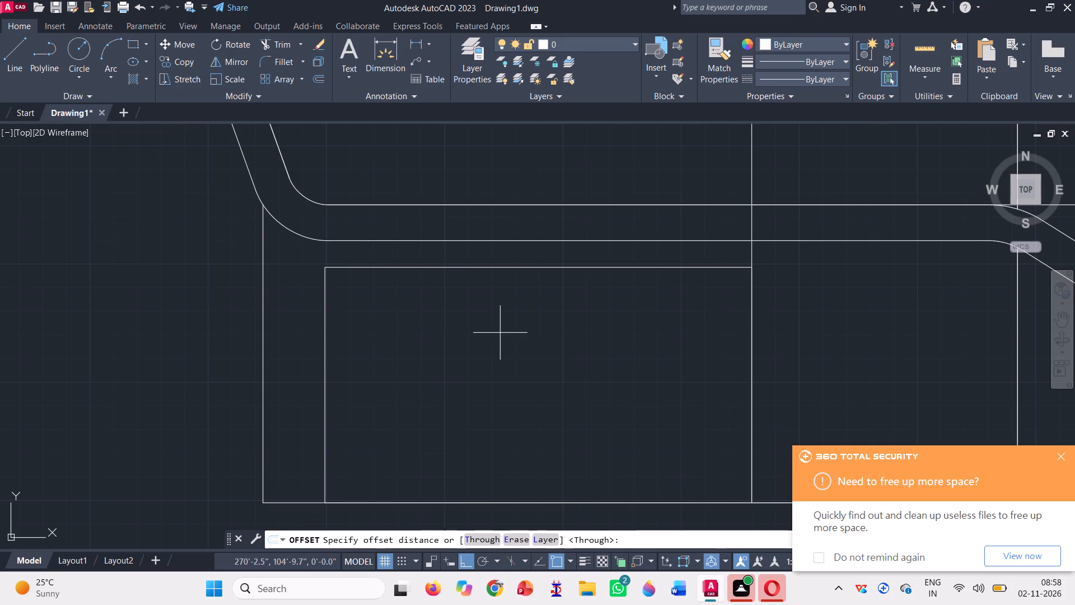
key(space)
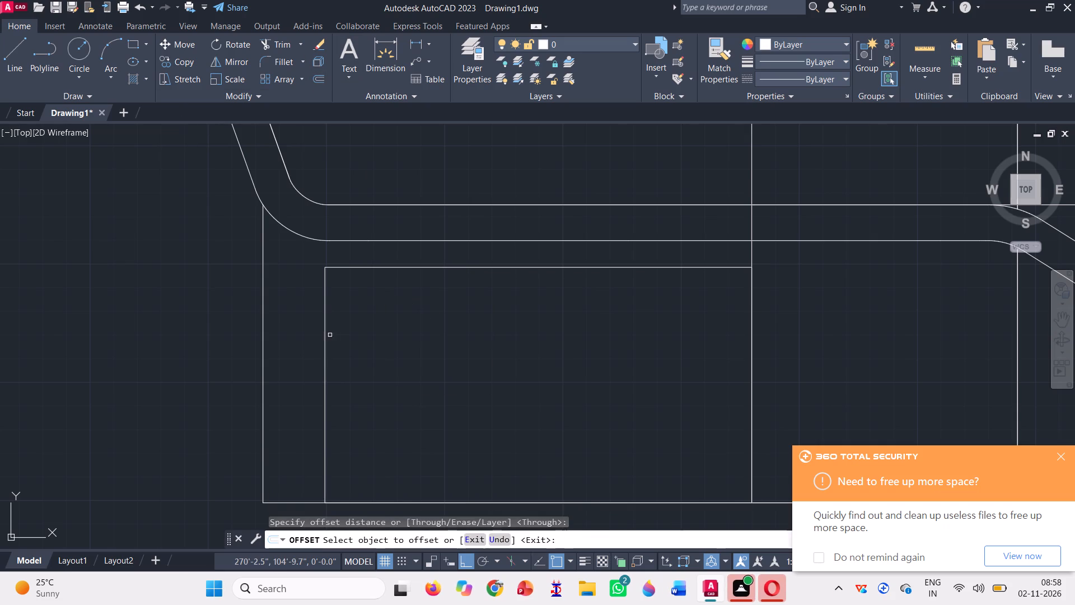
click(322, 335)
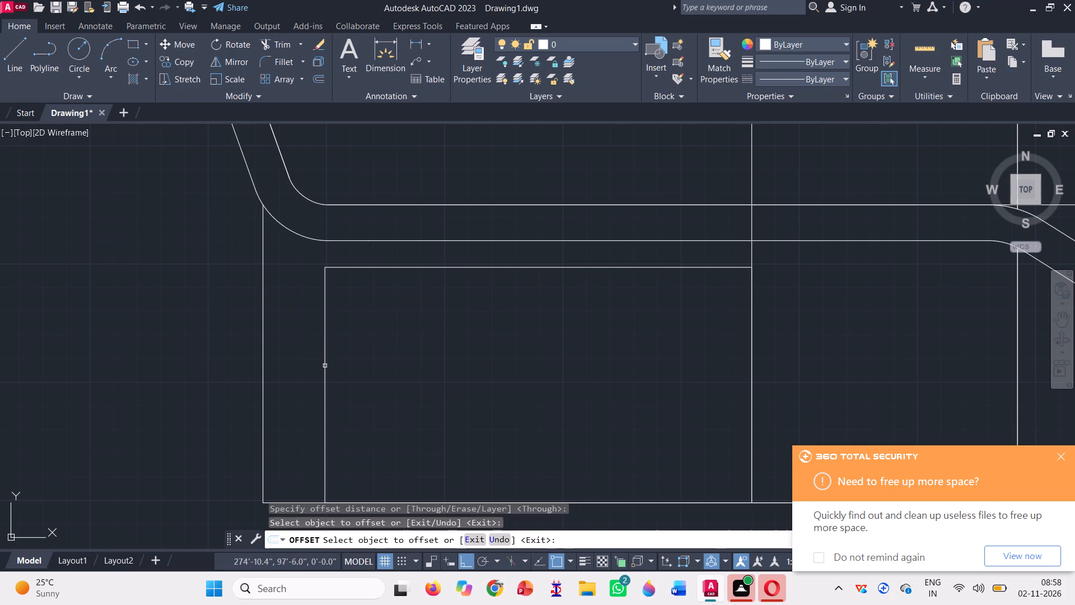
click(325, 365)
scroll(330, 368, up, 2)
click(326, 365)
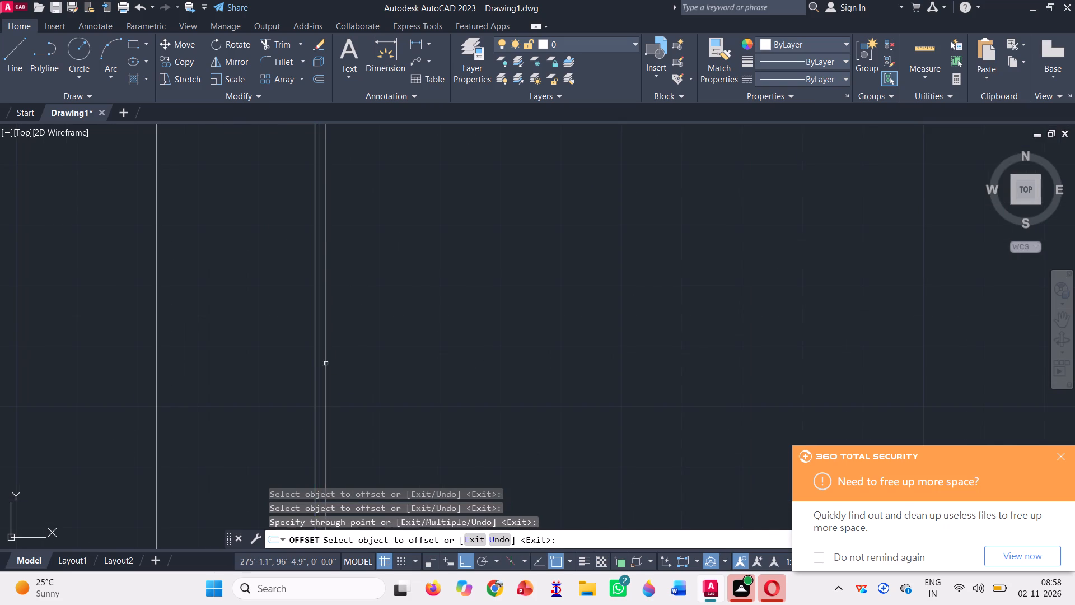
scroll(323, 367, down, 3)
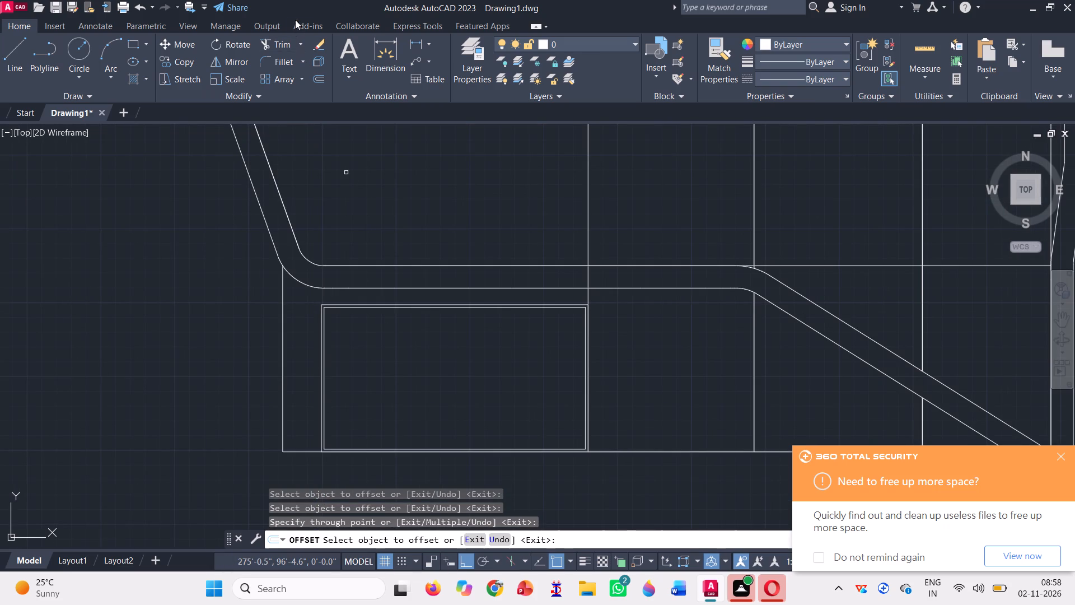
Trim away the inner offset rectangle's right and bottom edges.
click(277, 42)
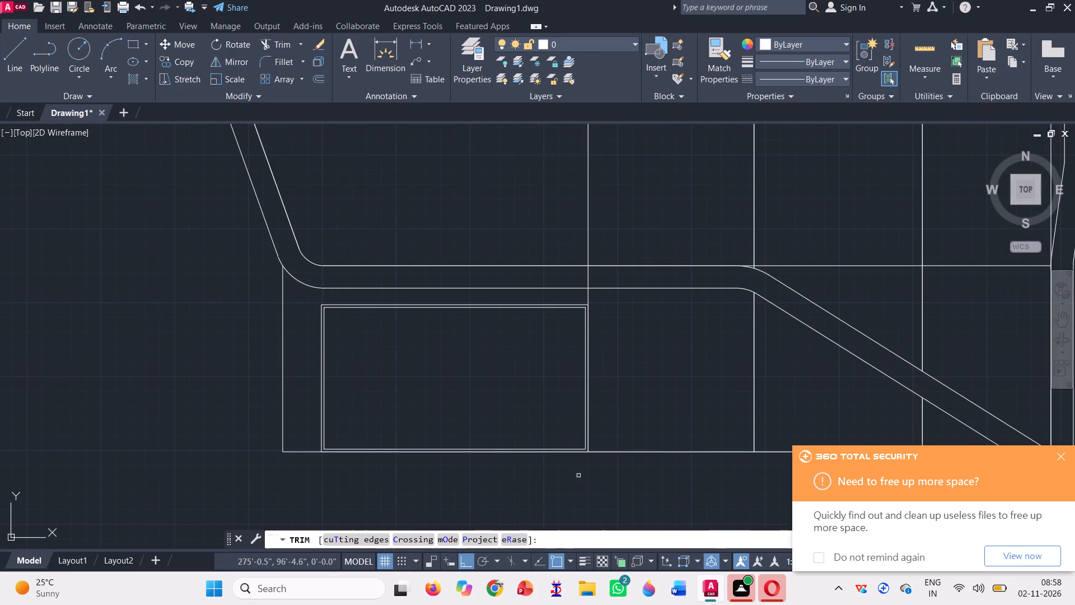
scroll(572, 470, up, 3)
scroll(643, 373, up, 2)
click(620, 375)
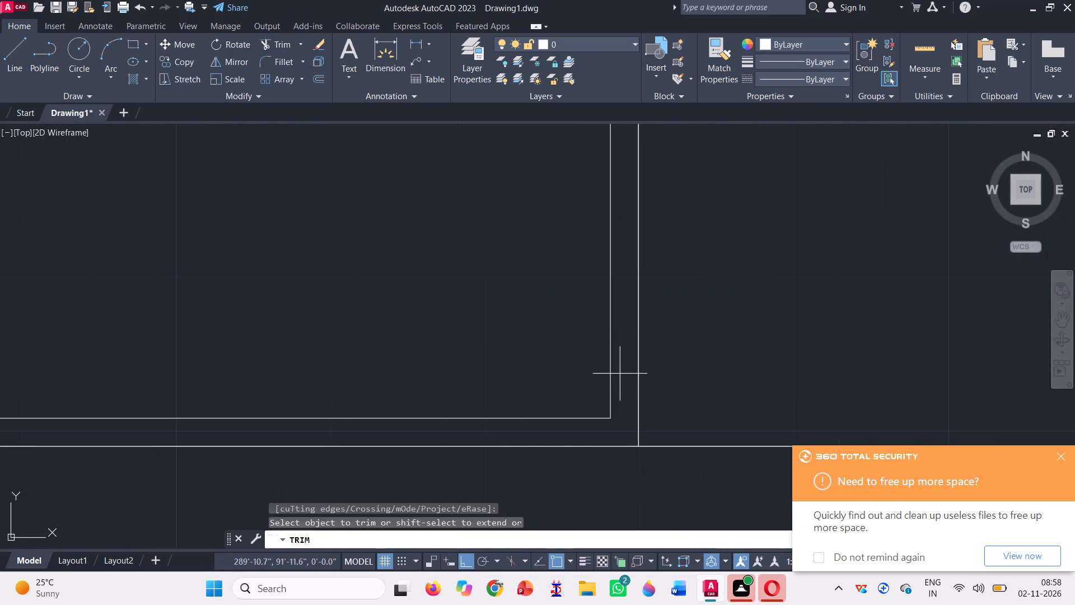
click(564, 429)
scroll(564, 429, down, 5)
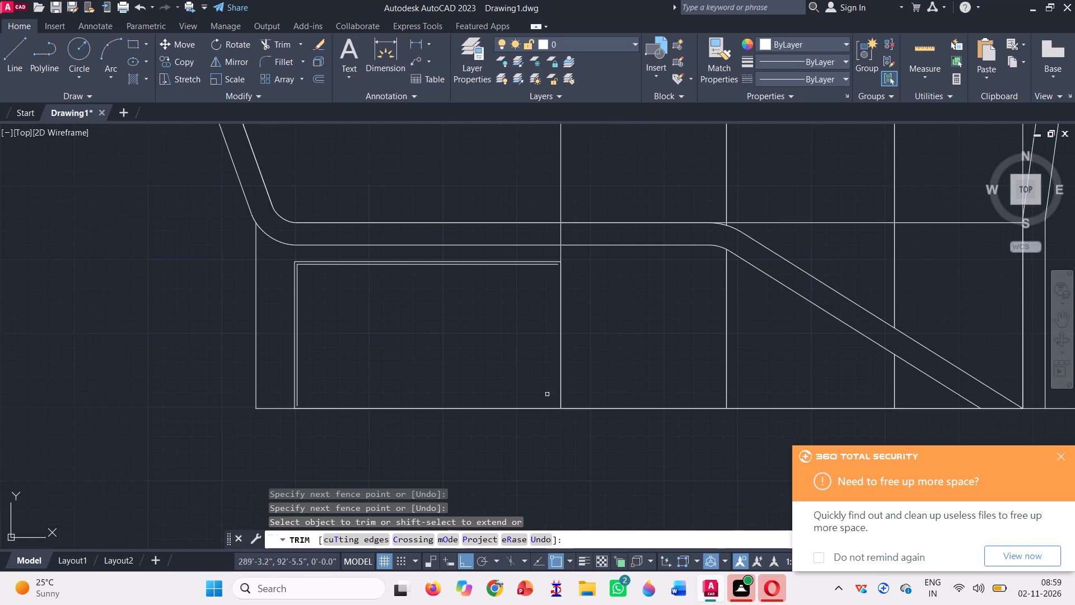
Extend the inner outline's top edge to the adjoining wall line and its side edge down to the base line.
click(300, 48)
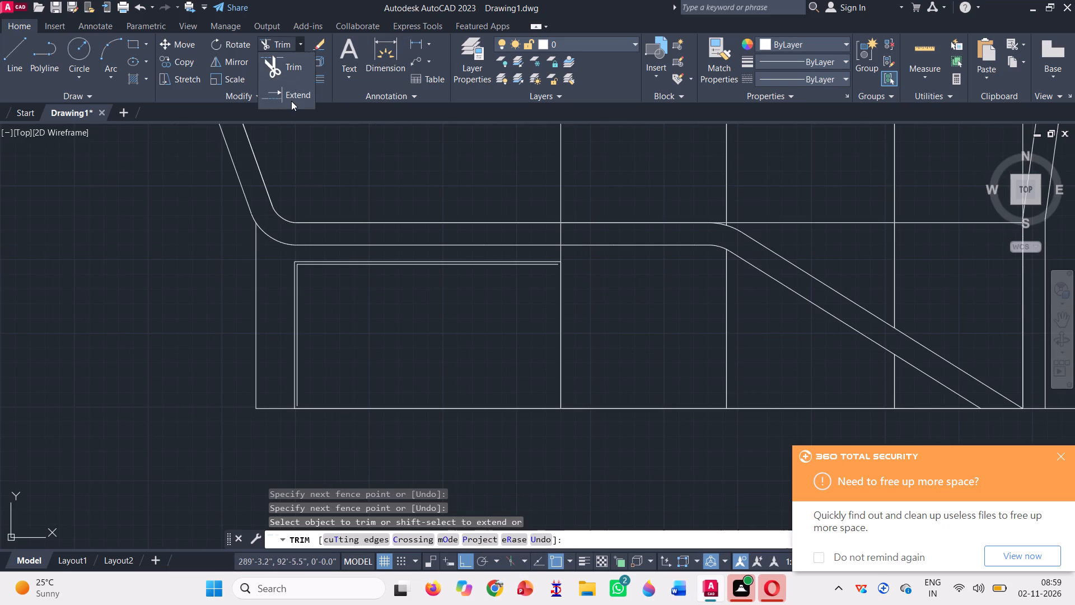
click(291, 101)
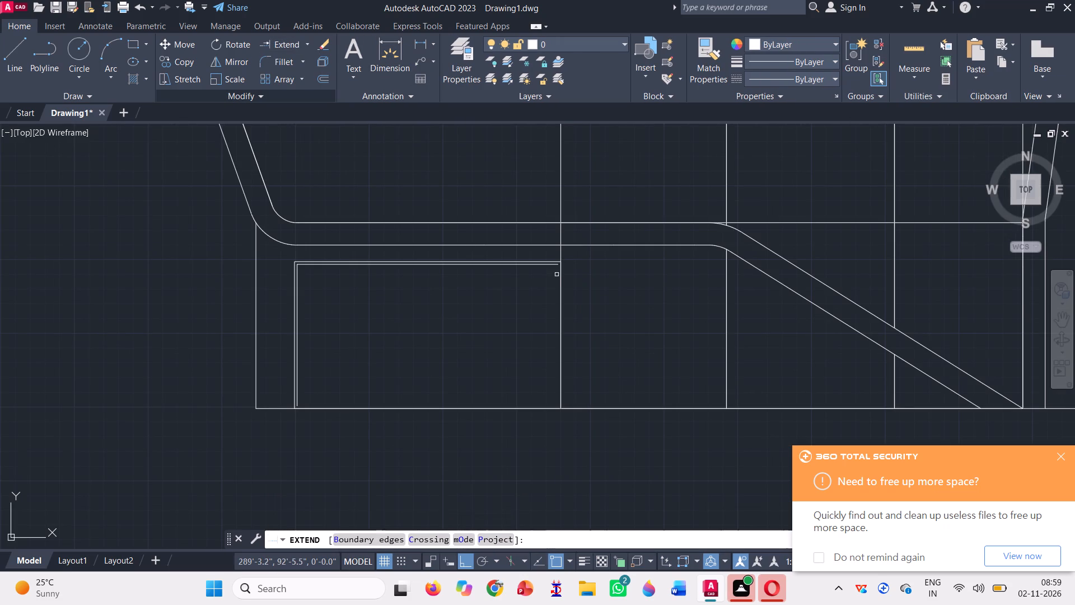
scroll(557, 274, up, 2)
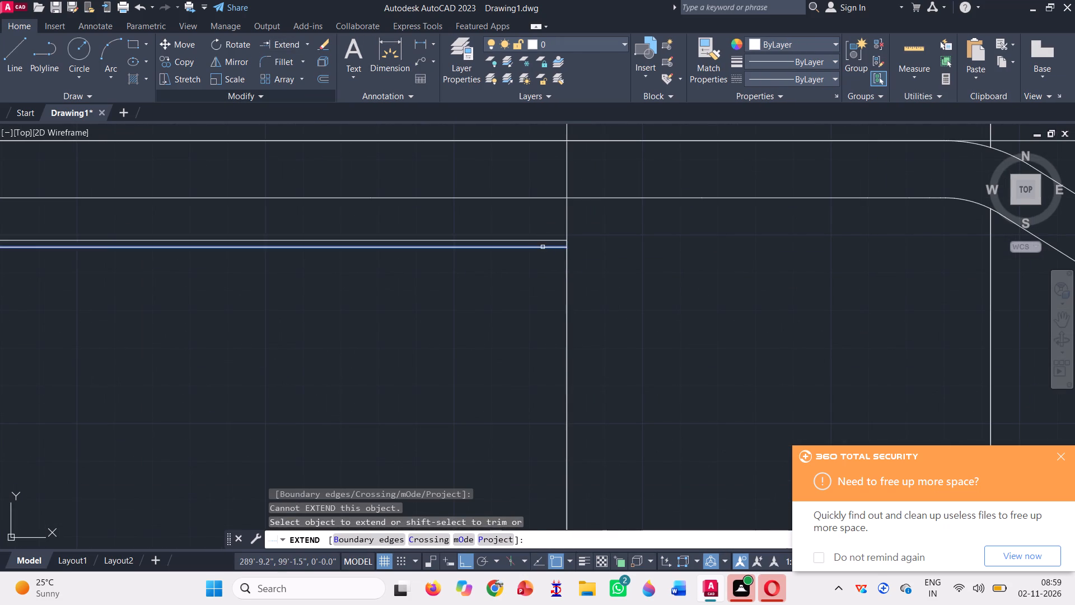
click(543, 247)
scroll(548, 254, down, 3)
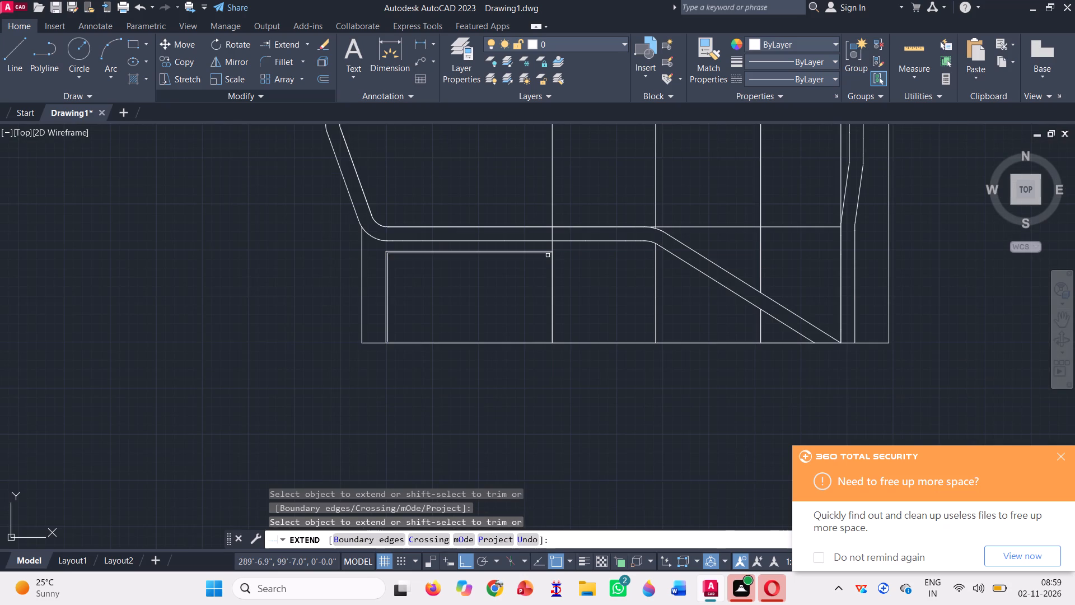
scroll(385, 339, up, 3)
click(390, 339)
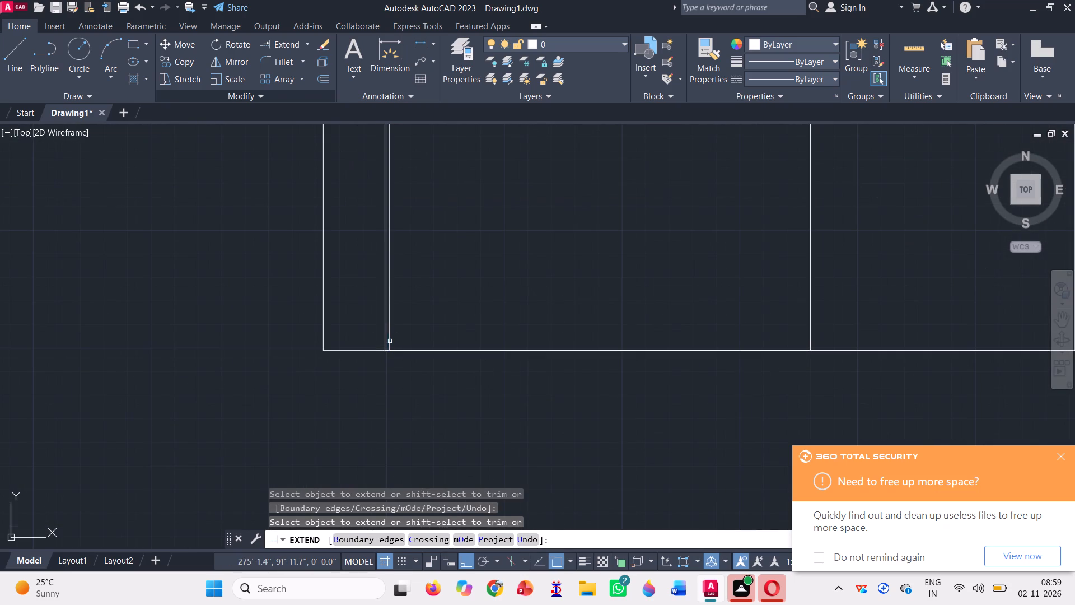
scroll(374, 386, down, 2)
key(Escape)
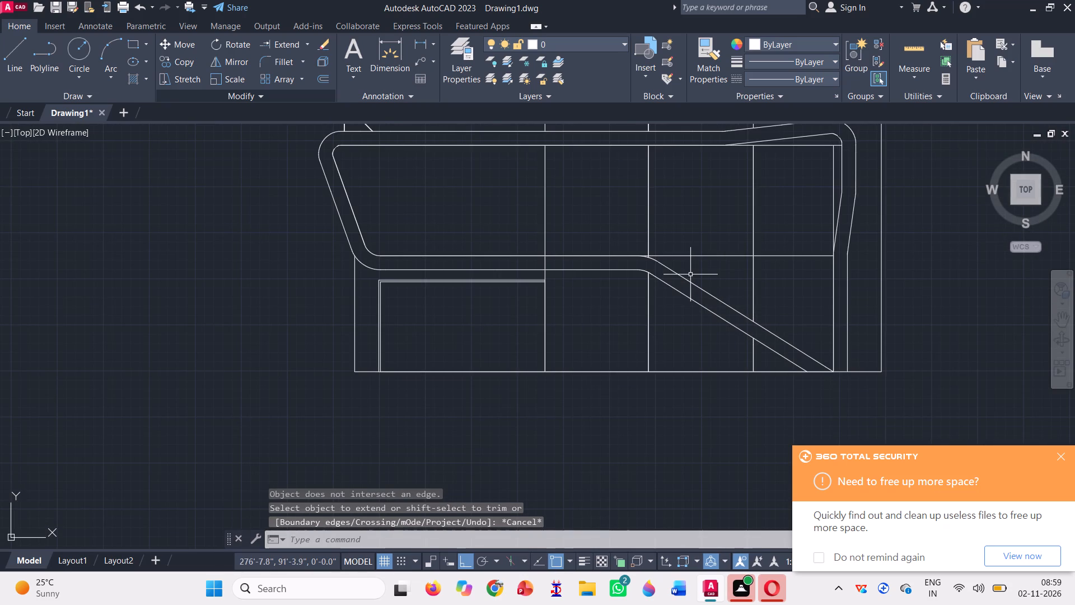
Delete the long horizontal line that overlaps the frame's lower inner edge and runs past its bend.
scroll(690, 274, up, 1)
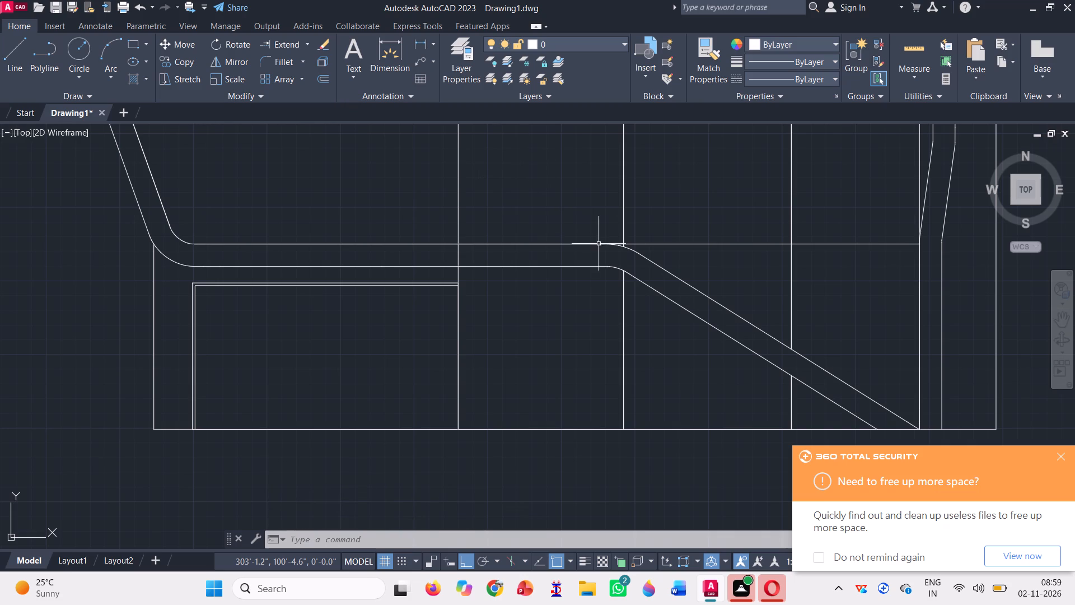
scroll(627, 244, up, 3)
click(591, 241)
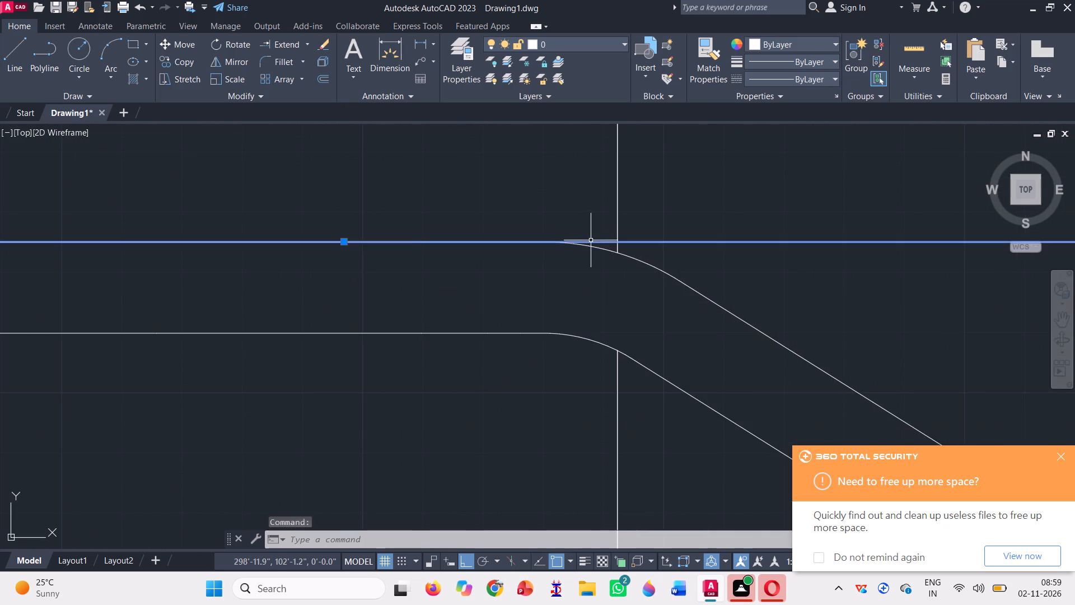
scroll(542, 252, down, 2)
scroll(485, 306, down, 3)
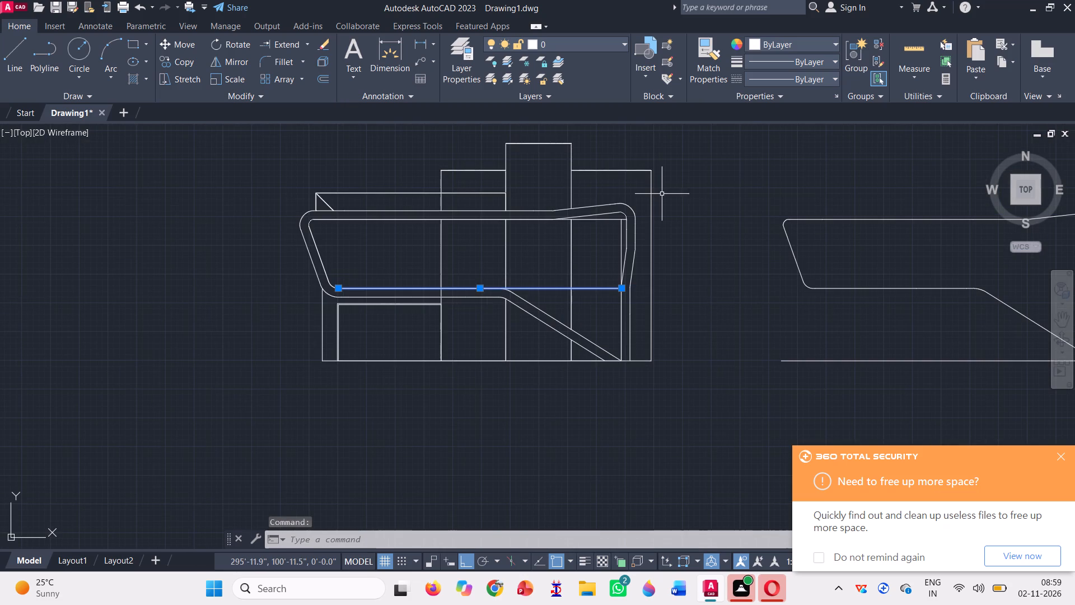
key(Delete)
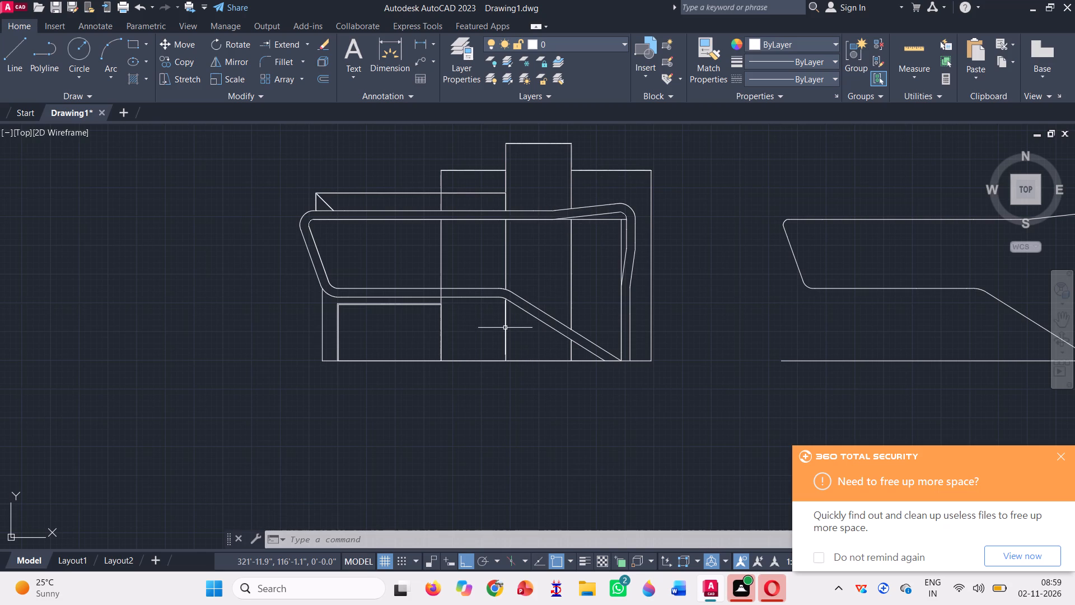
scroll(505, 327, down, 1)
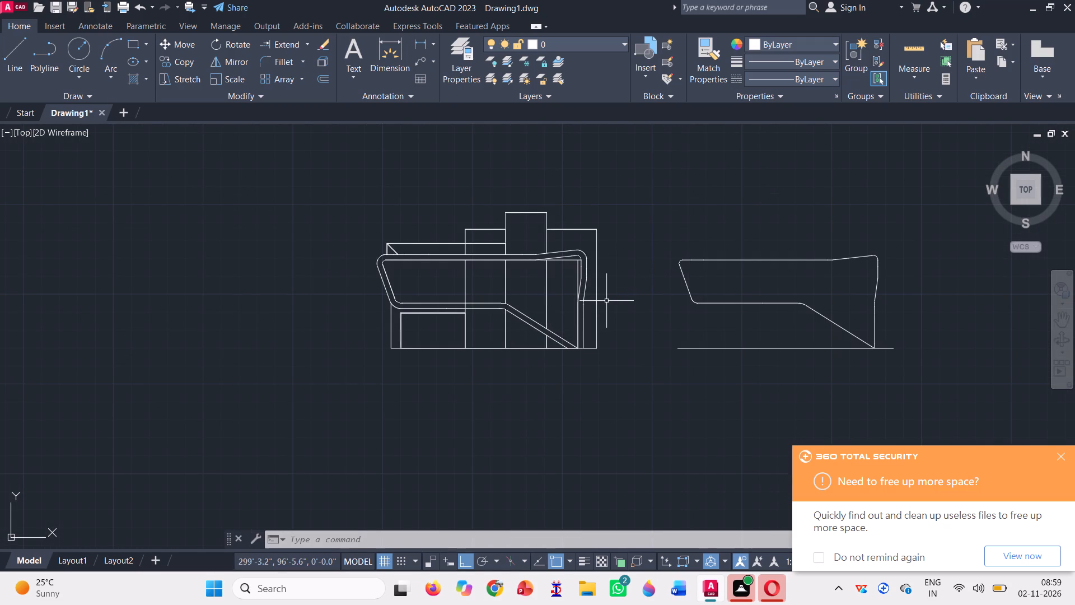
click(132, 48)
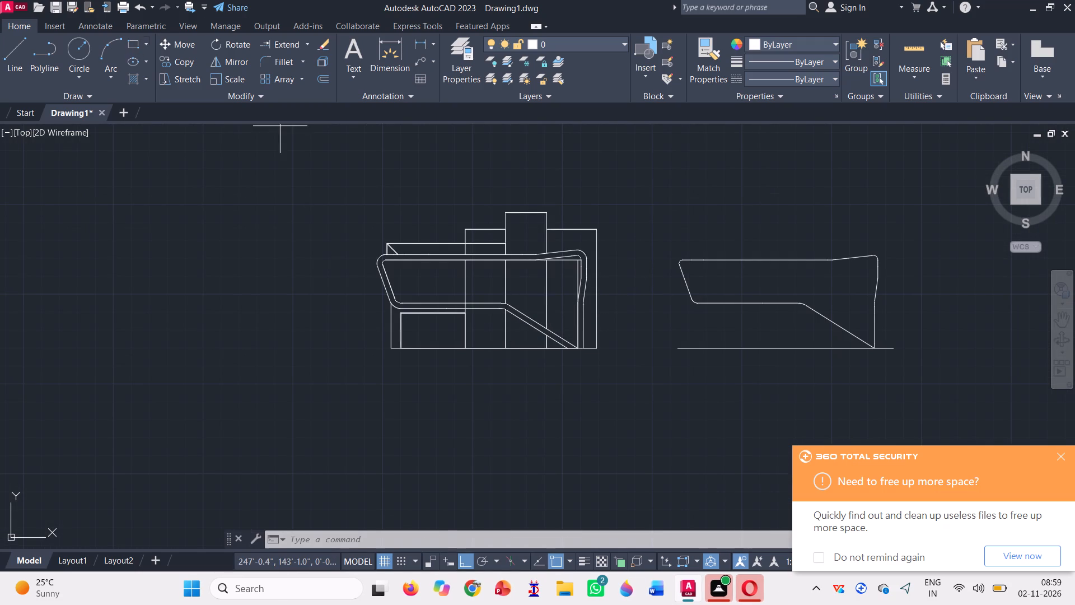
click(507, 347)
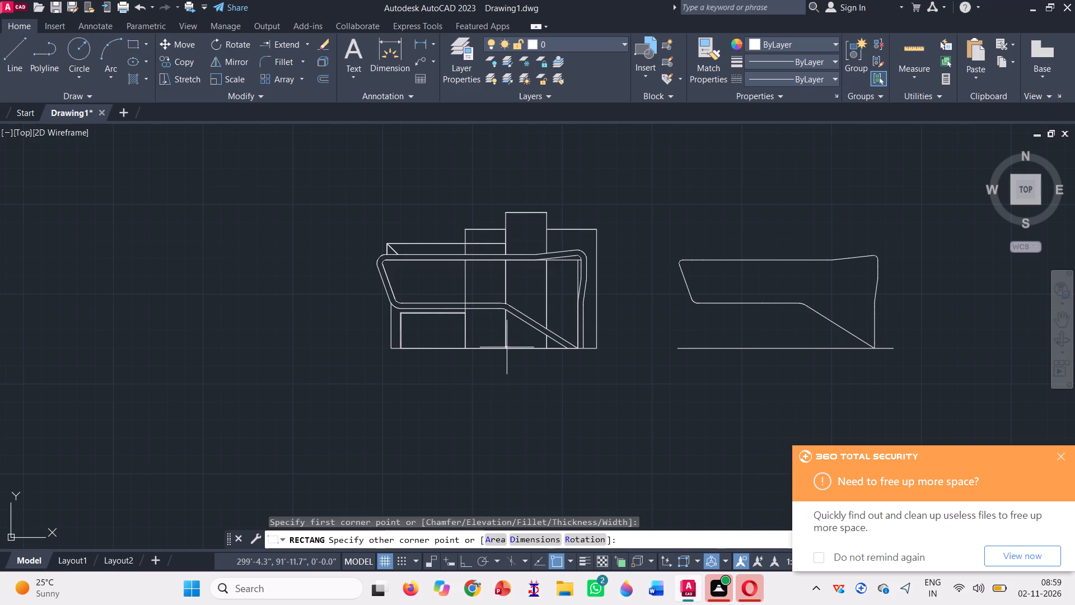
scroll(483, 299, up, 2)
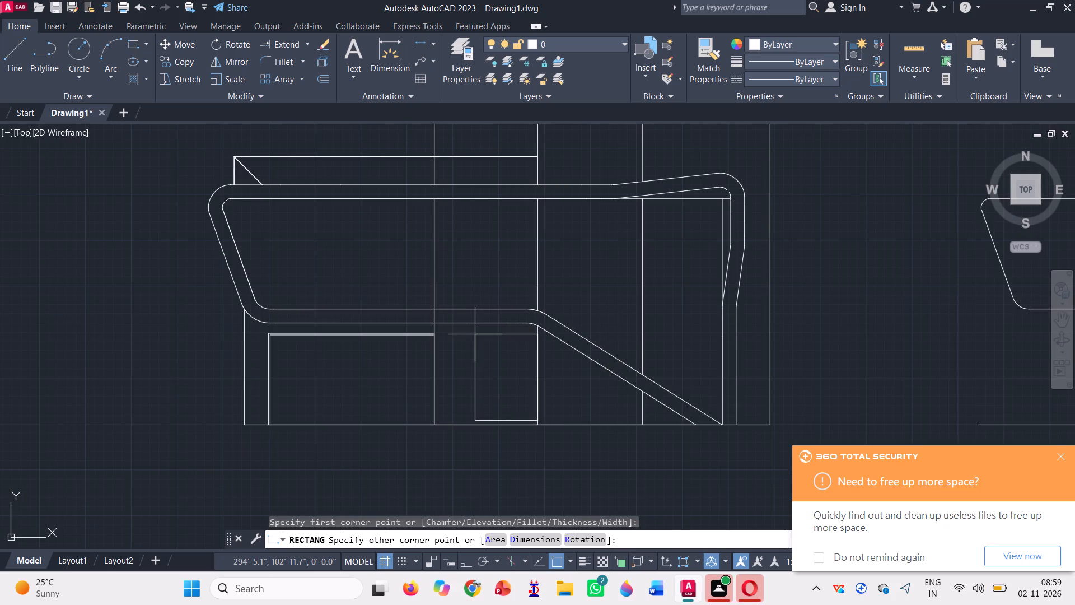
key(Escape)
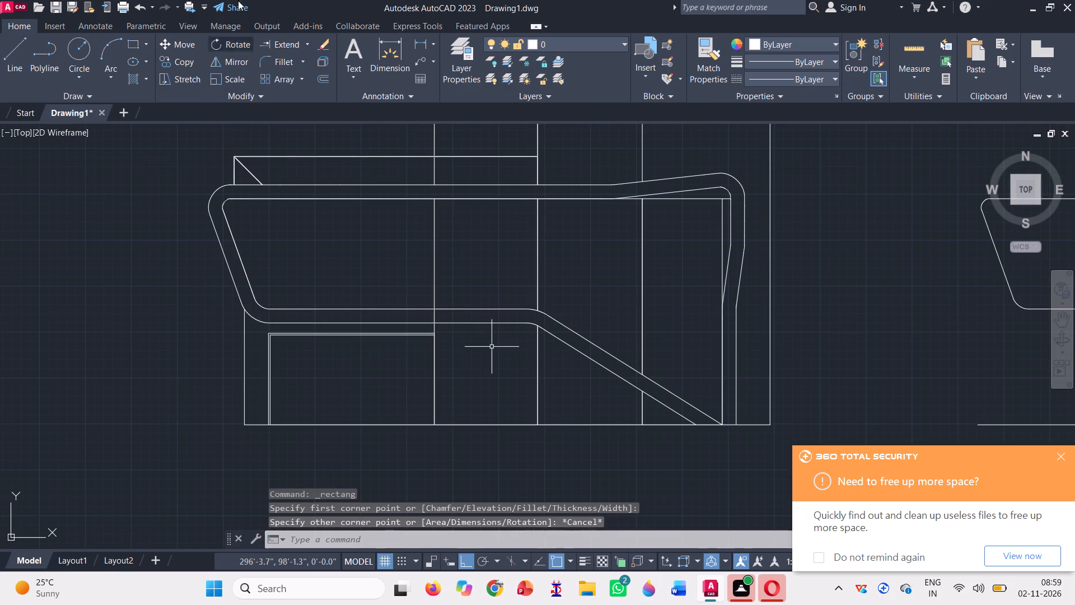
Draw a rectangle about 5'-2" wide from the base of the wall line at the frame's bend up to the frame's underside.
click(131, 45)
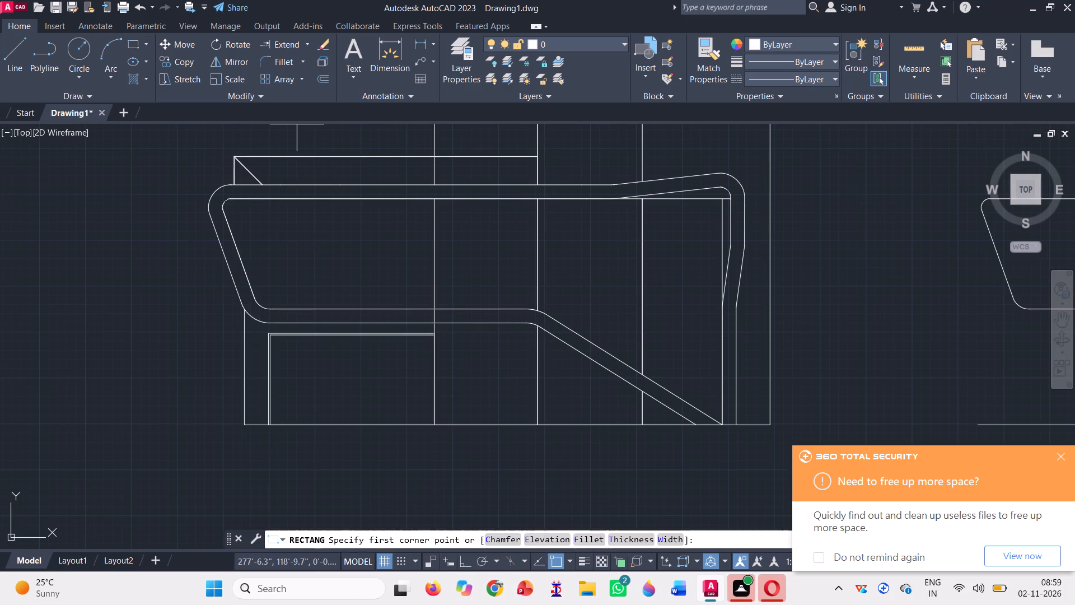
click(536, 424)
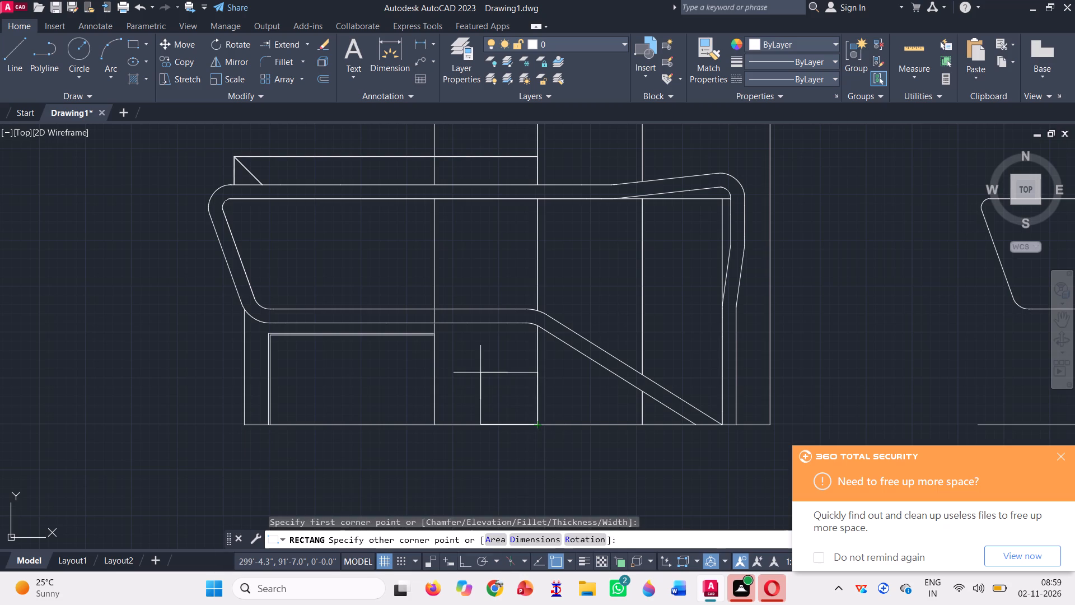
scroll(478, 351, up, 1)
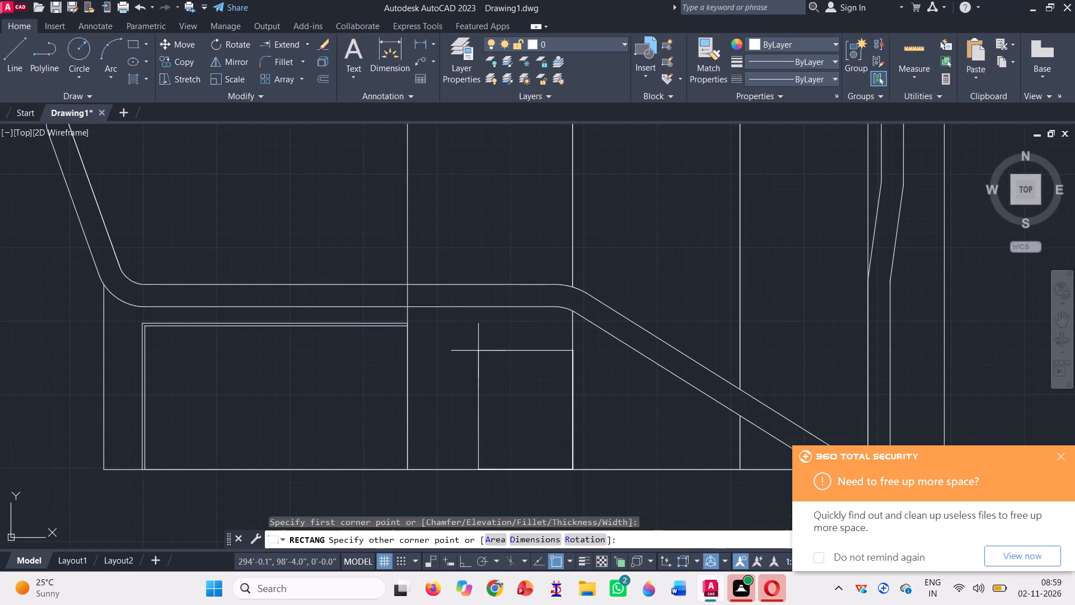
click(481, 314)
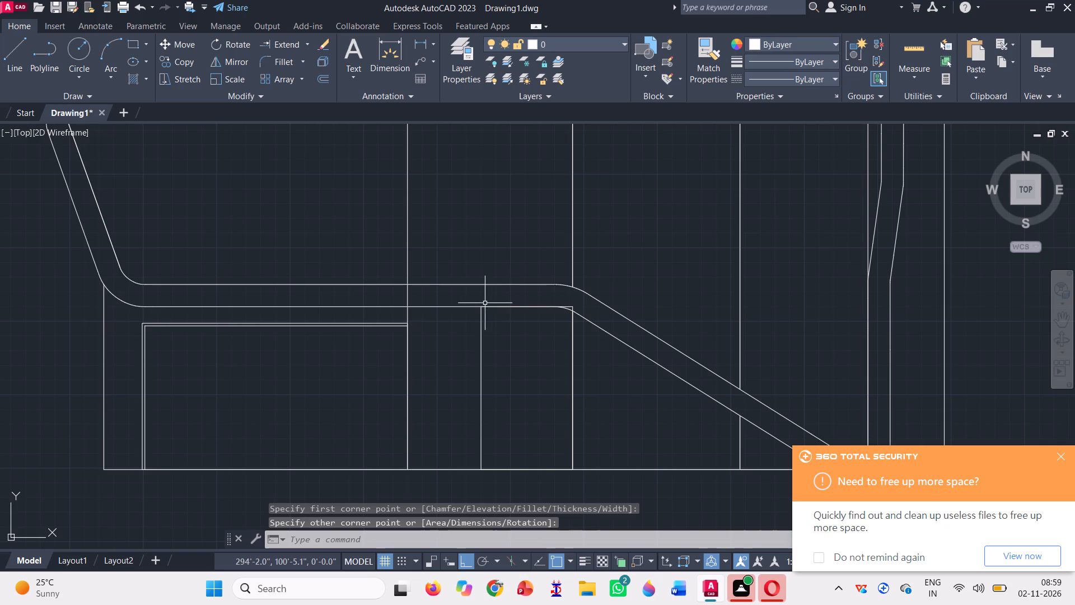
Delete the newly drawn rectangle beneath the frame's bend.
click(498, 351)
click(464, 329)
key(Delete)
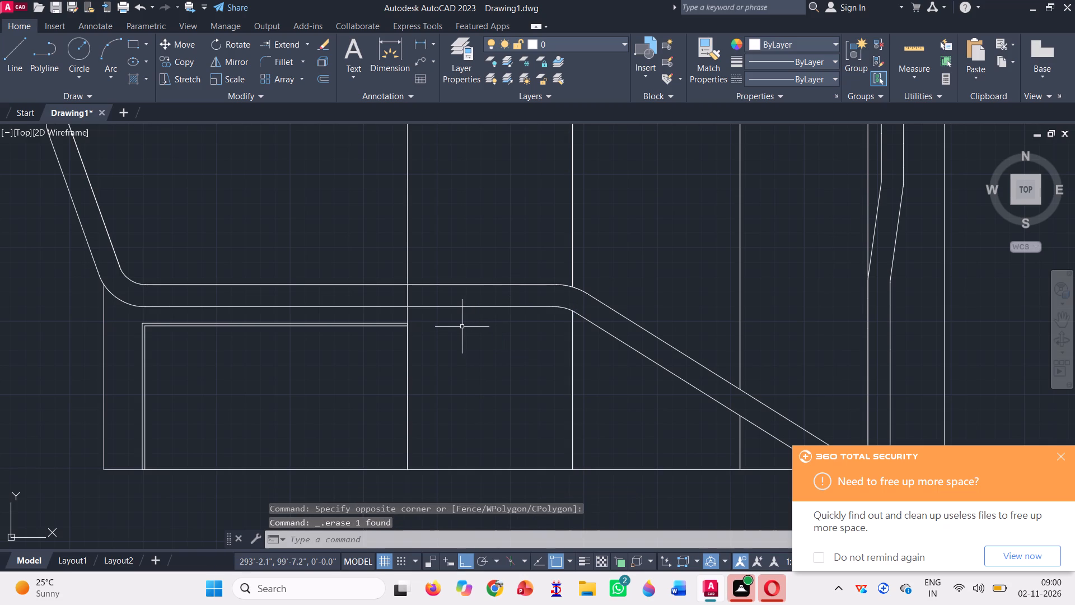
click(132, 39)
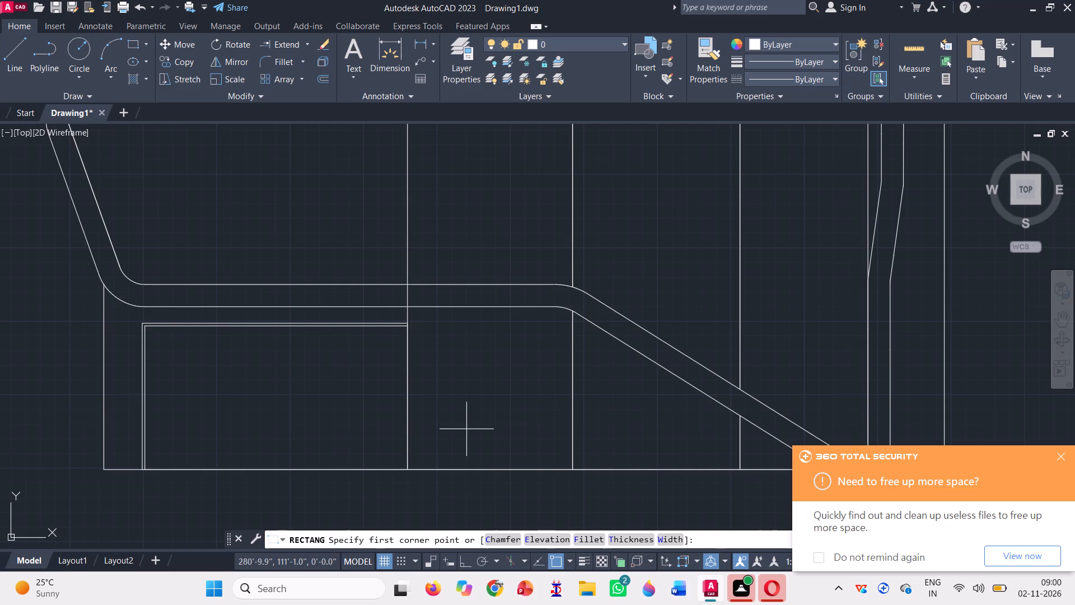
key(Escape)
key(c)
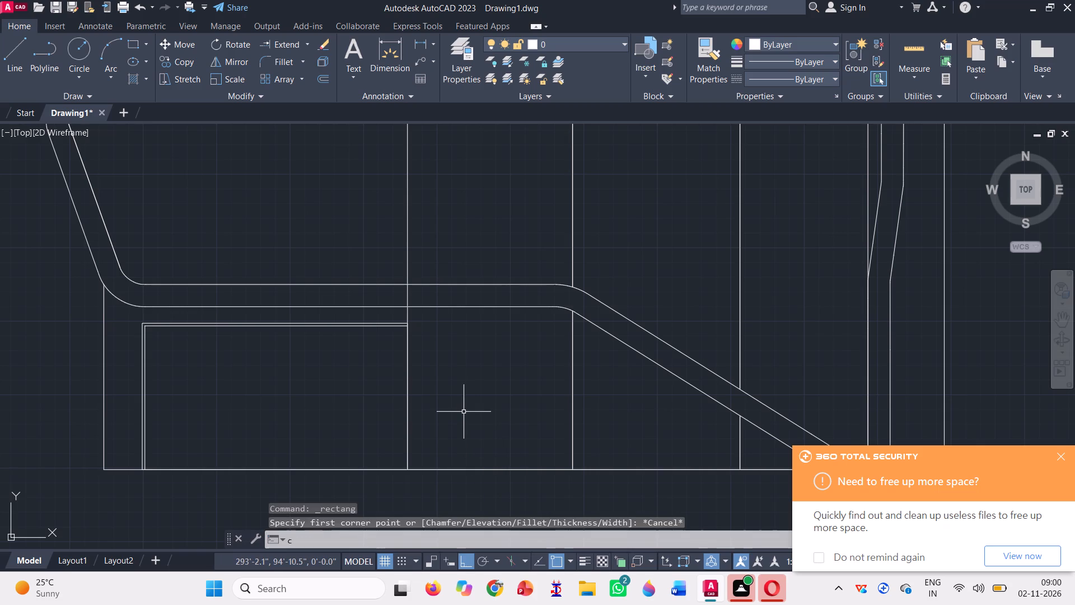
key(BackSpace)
Draw a horizontal construction line through the ground-floor rectangle's outer top corner at the adjoining wall line.
text(xl)
key(Return)
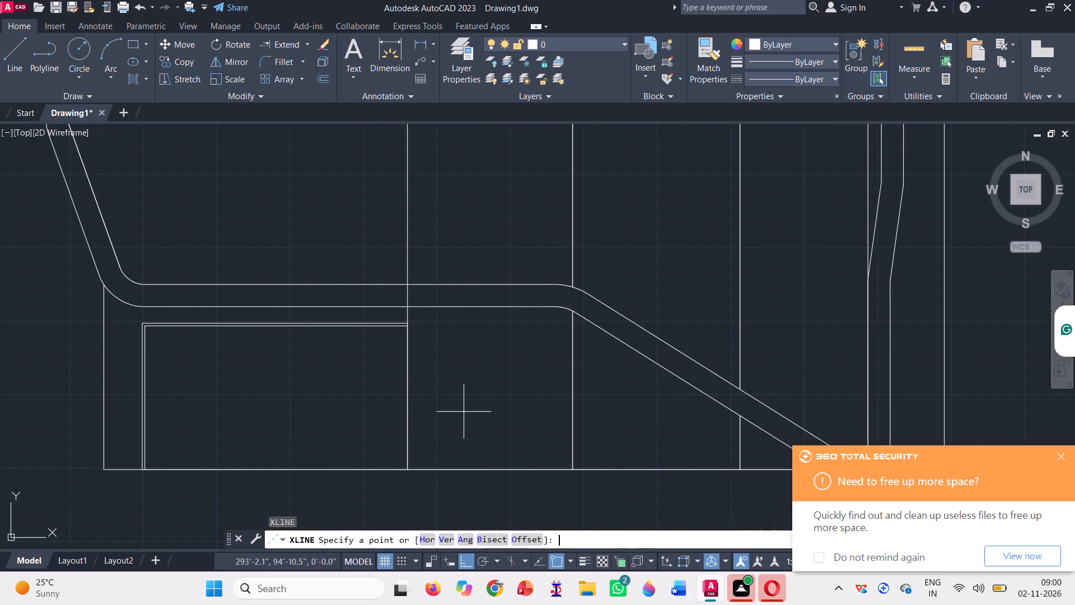
scroll(405, 327, up, 2)
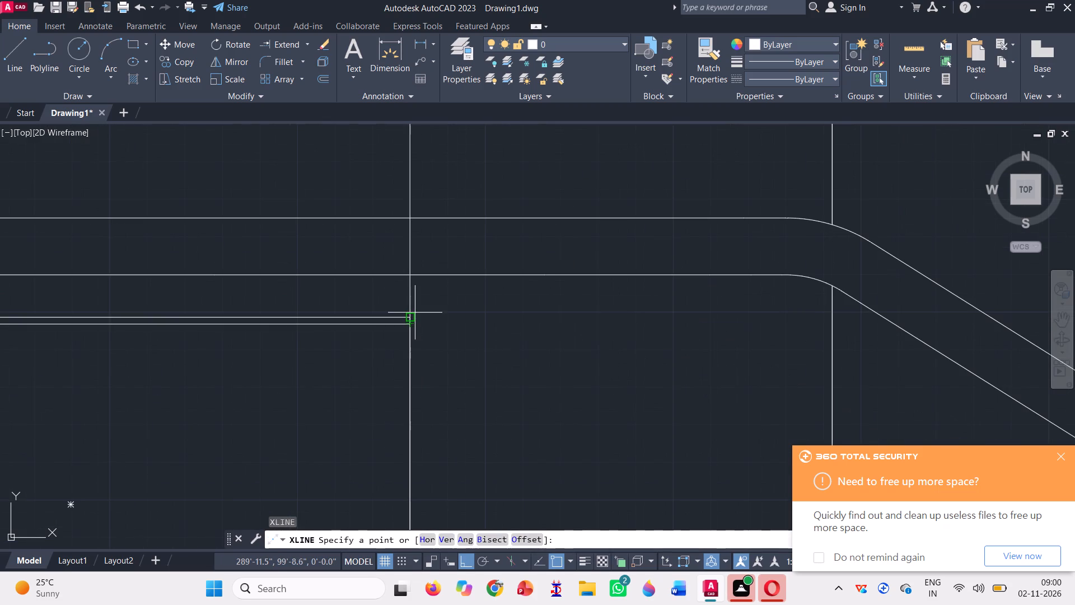
click(410, 313)
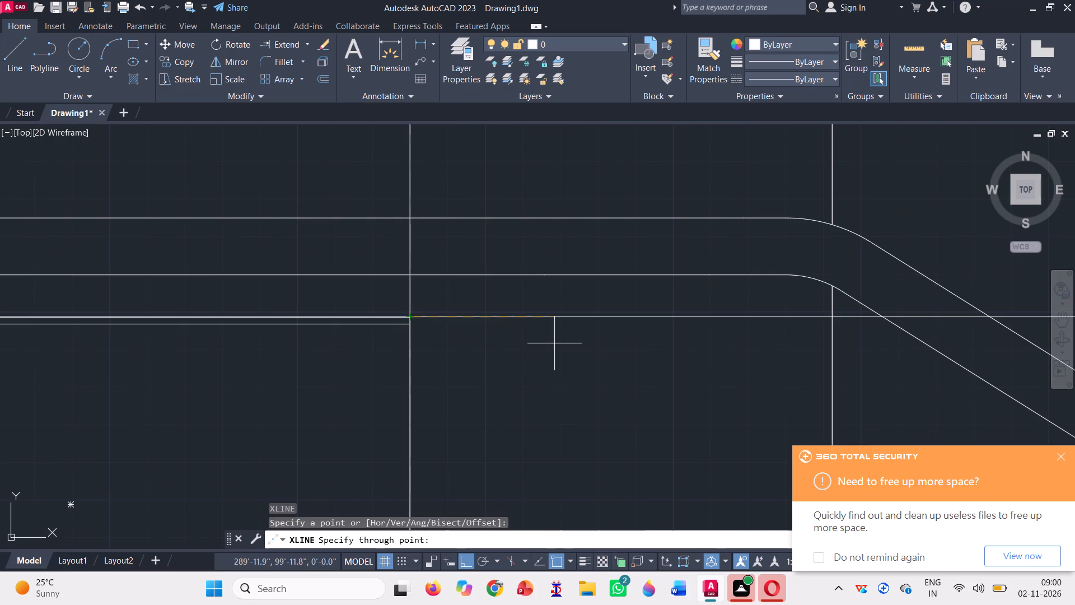
click(557, 343)
key(space)
scroll(473, 333, down, 2)
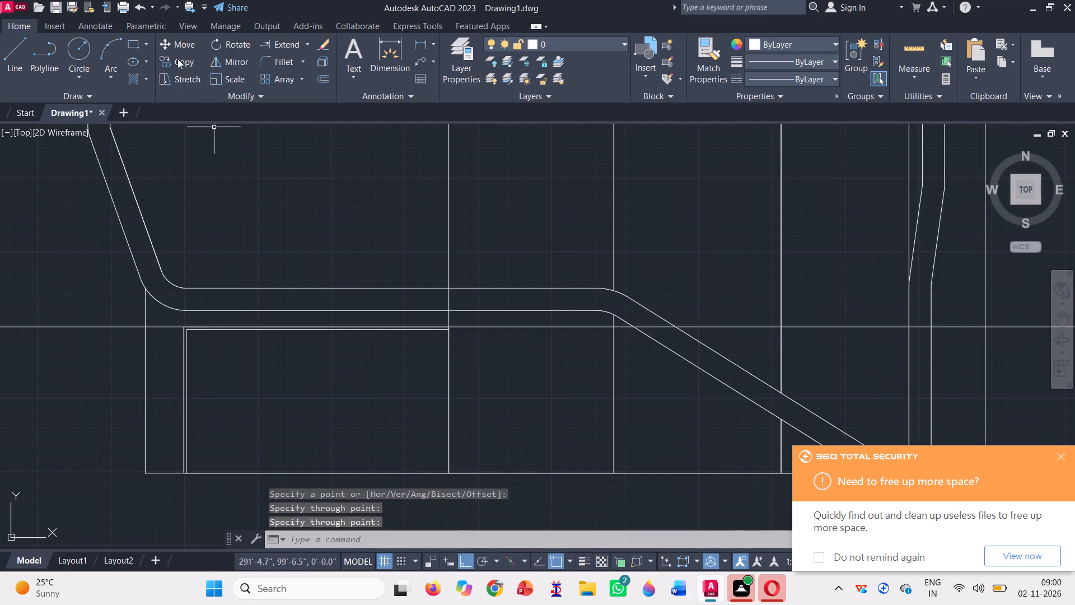
Draw a rectangle about 5'-9" wide from where the construction line meets the wall line at the frame's bend, down to the base line.
click(130, 43)
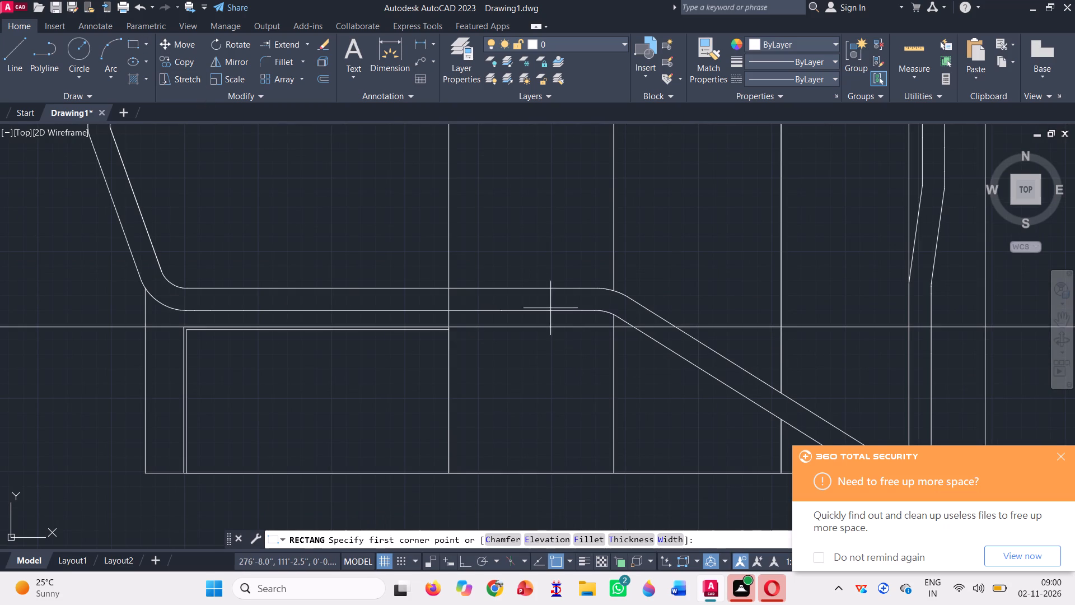
click(613, 324)
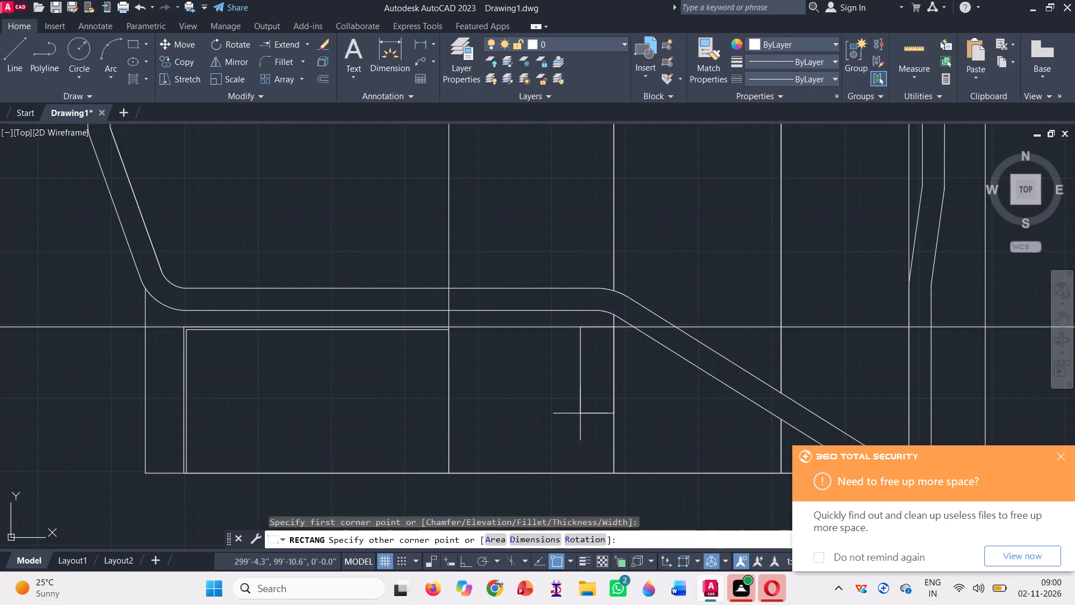
click(513, 474)
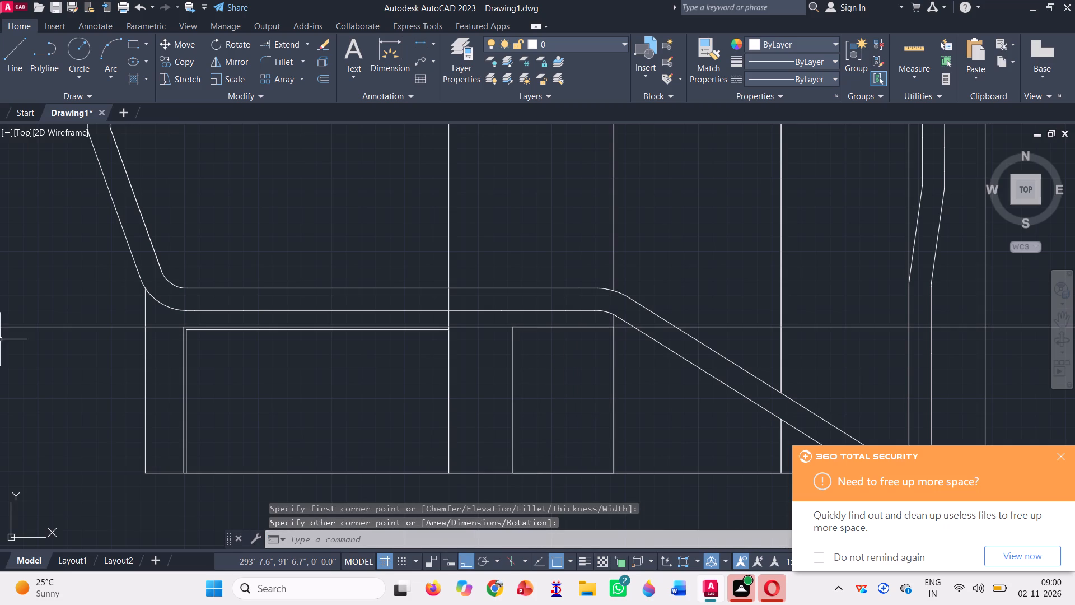
Delete the horizontal construction line.
click(32, 343)
click(4, 287)
key(Delete)
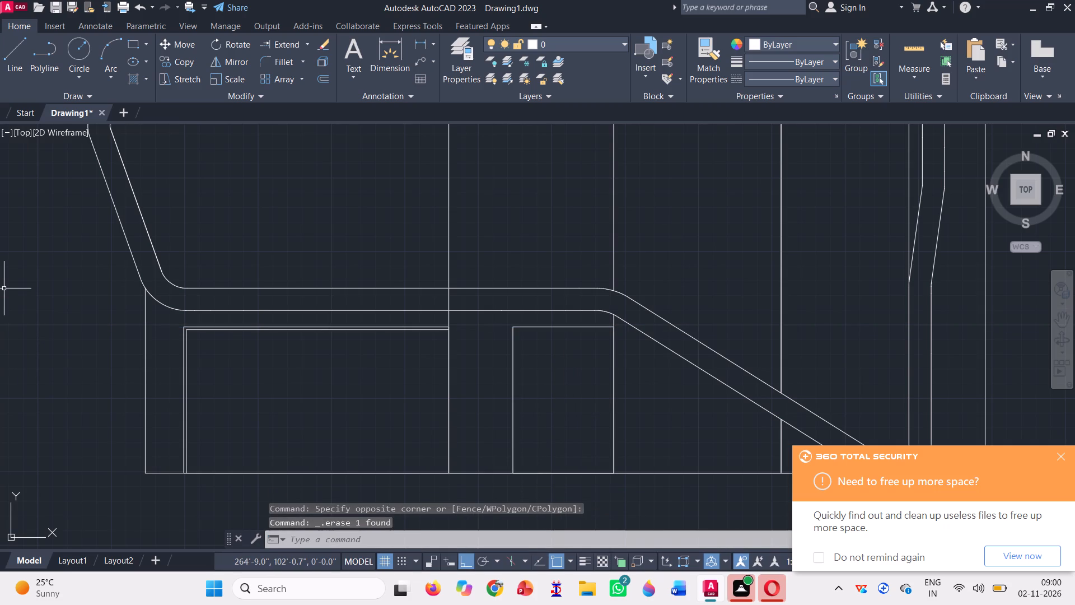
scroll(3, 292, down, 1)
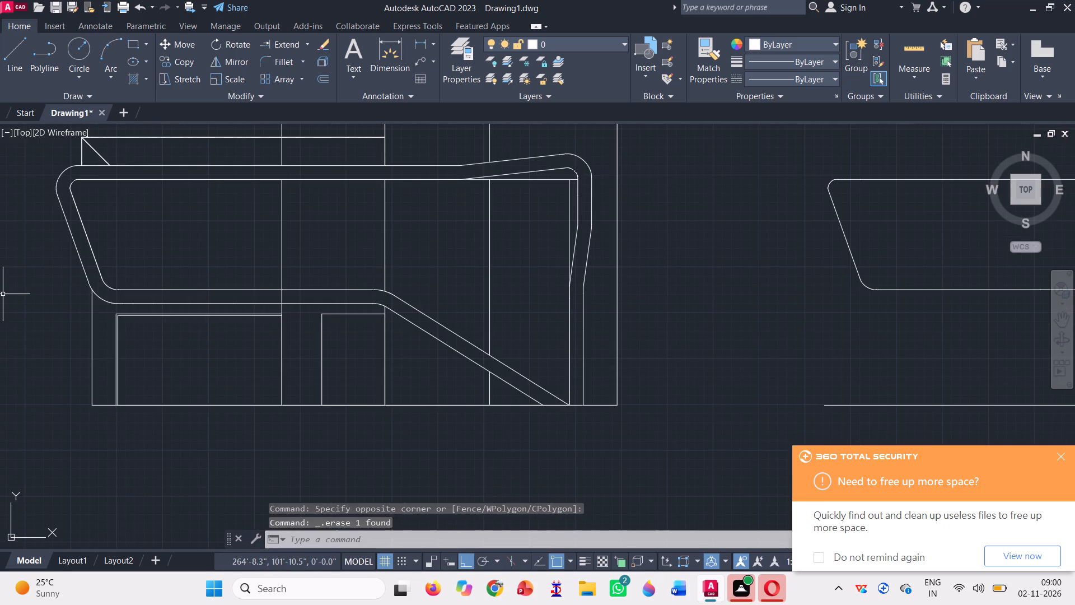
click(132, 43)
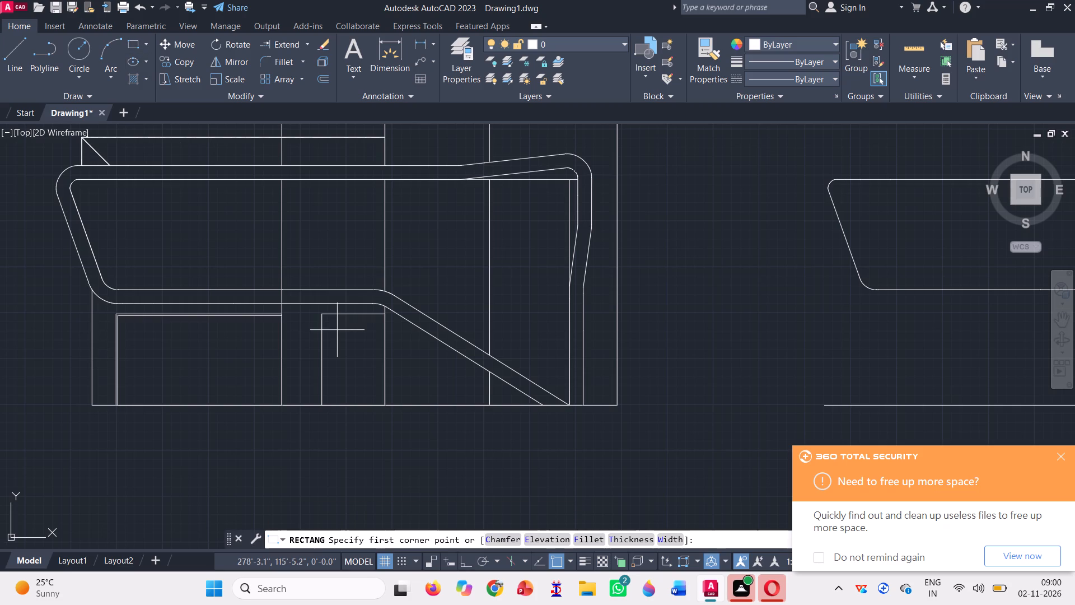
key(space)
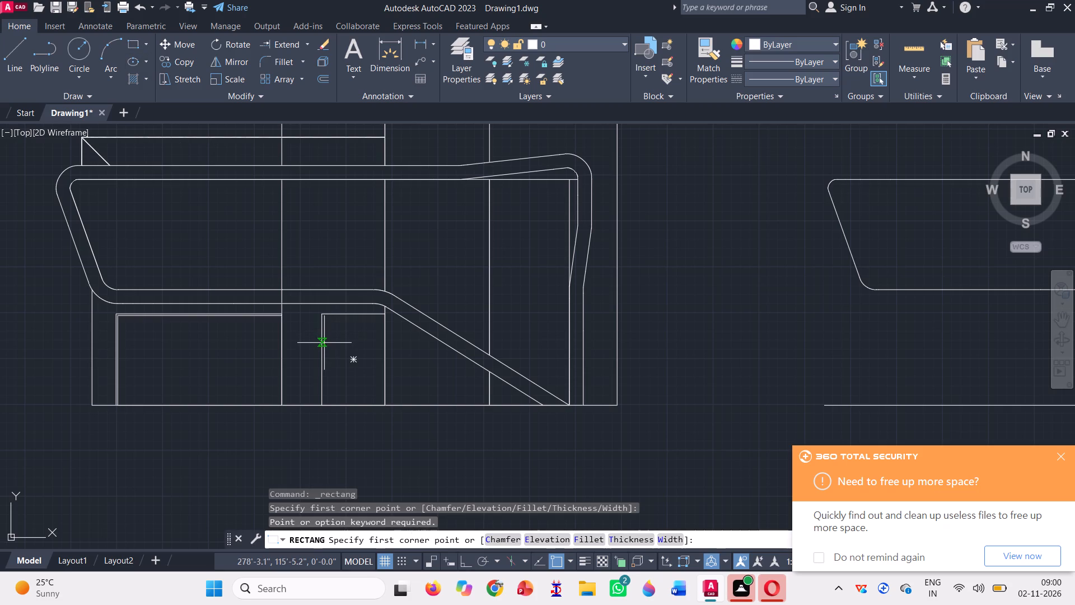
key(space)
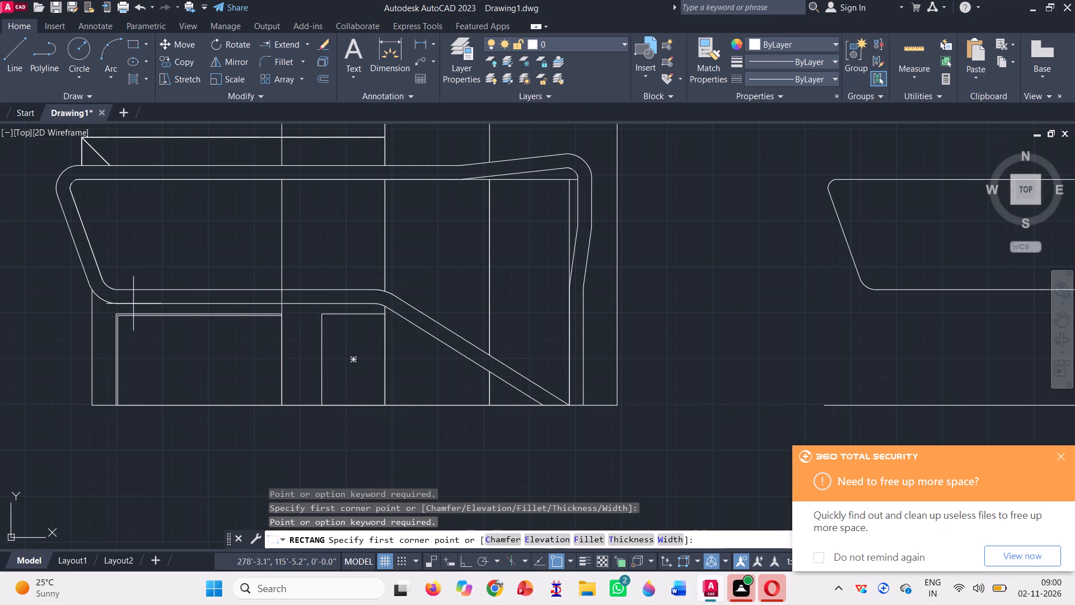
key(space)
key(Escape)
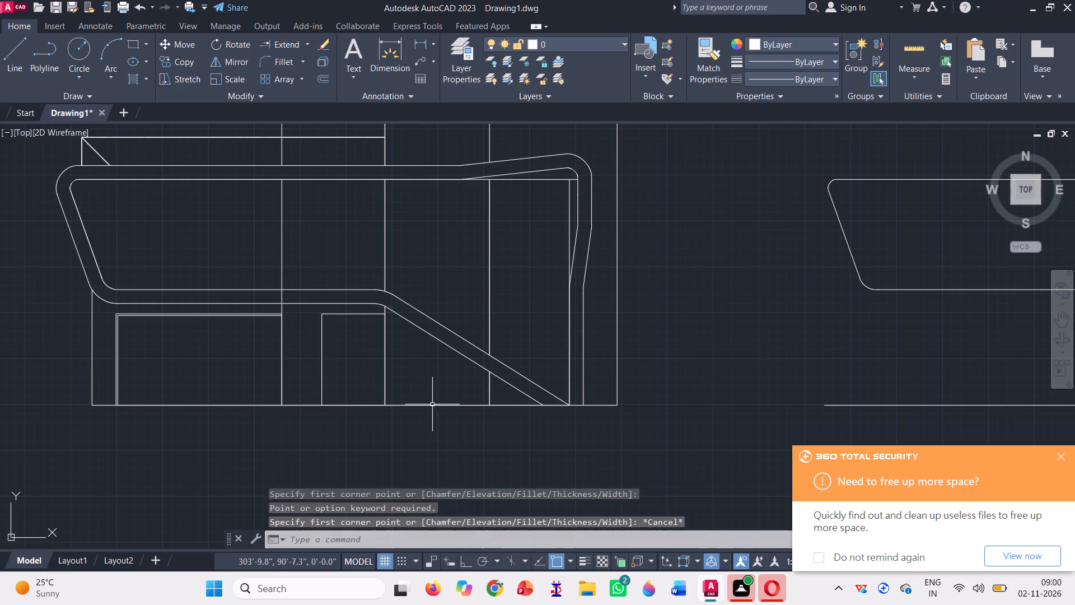
Offset the newly drawn ground-floor rectangle beneath the frame's bend inward by a small gap to form an inner outline.
click(326, 76)
key(space)
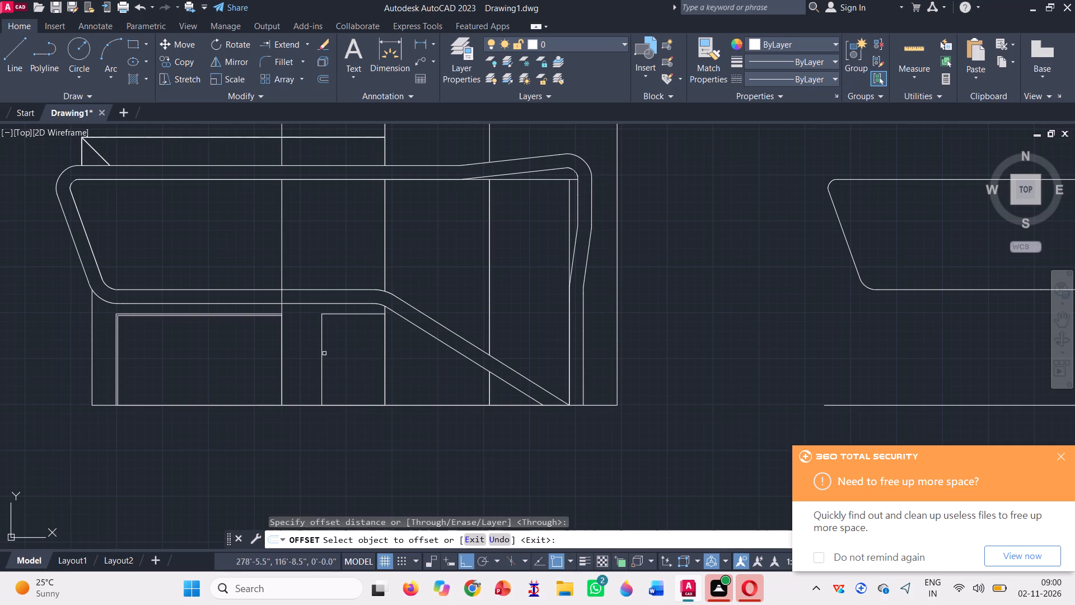
click(321, 352)
scroll(321, 353, up, 3)
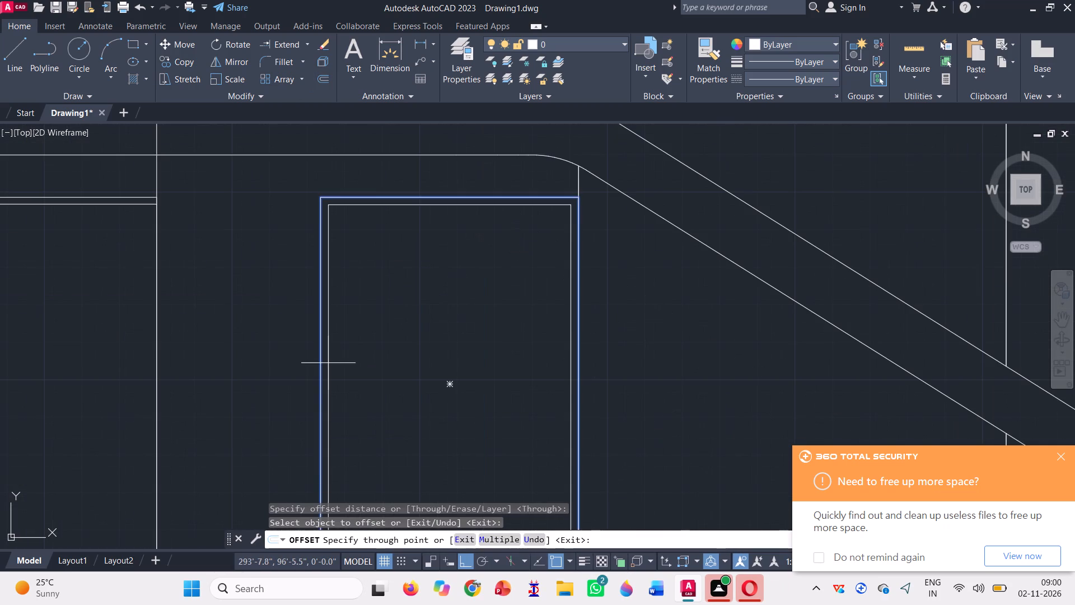
click(328, 363)
scroll(313, 345, down, 2)
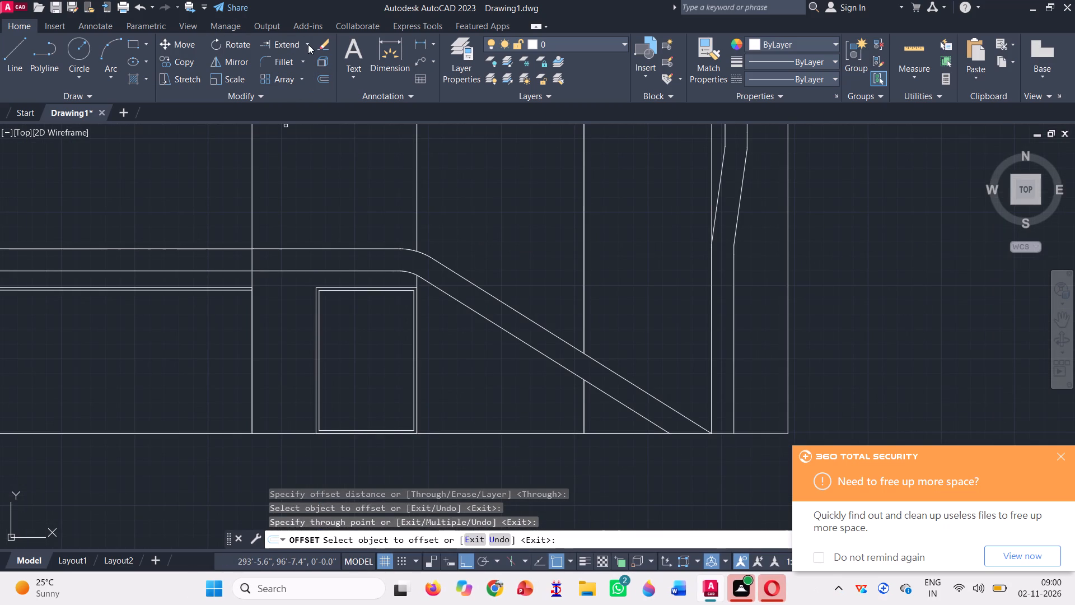
Trim away the inner outline's vertical side next to the wall line and its bottom side along the base line.
click(308, 44)
click(305, 70)
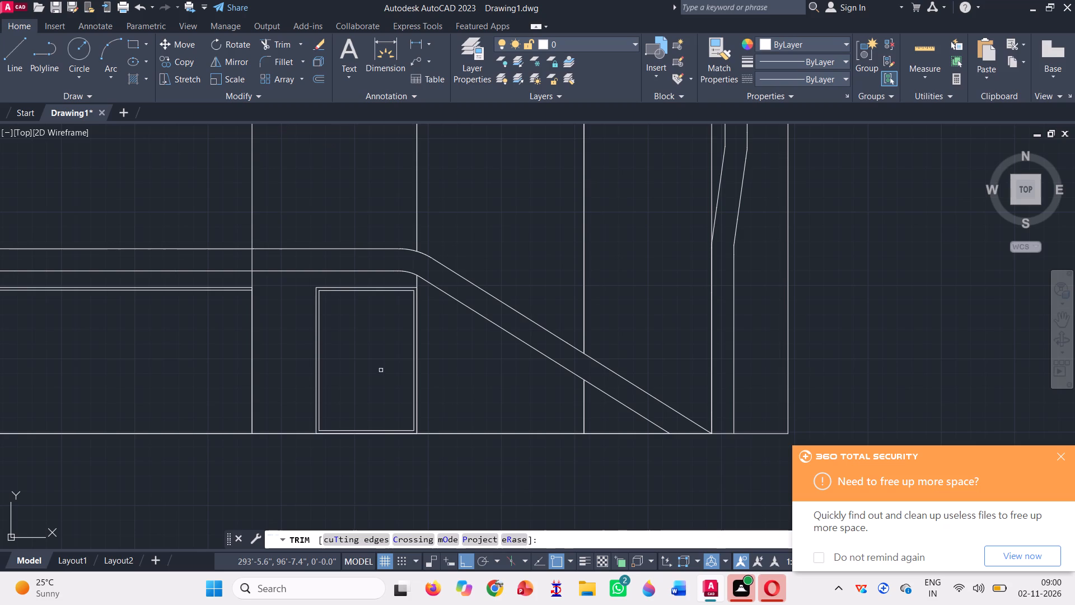
click(413, 397)
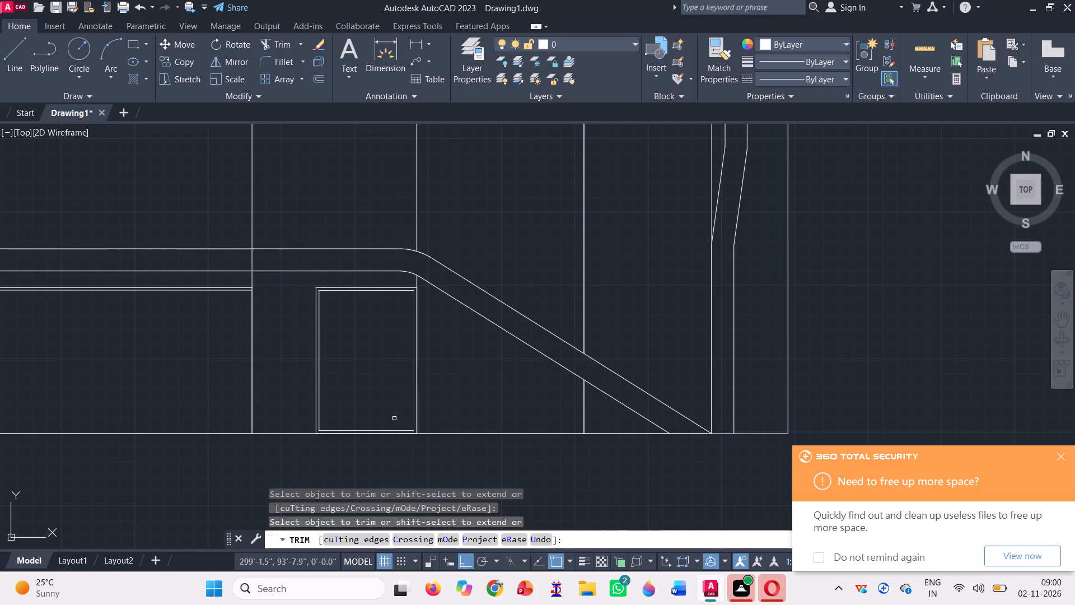
click(394, 430)
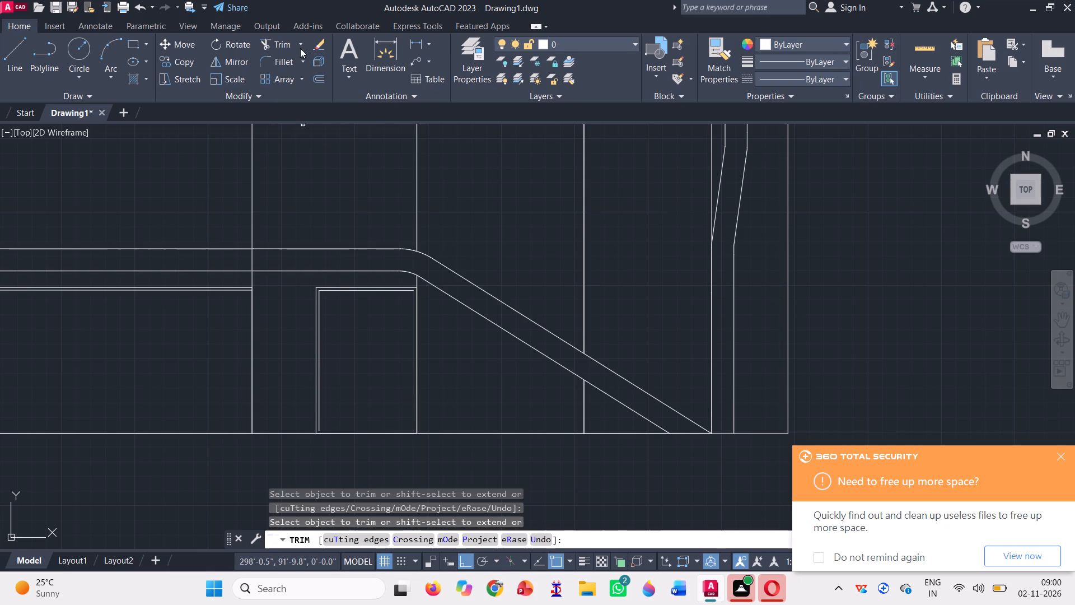
Extend the inner outline's open ends to the adjoining wall line and the base line.
click(300, 46)
click(291, 91)
scroll(392, 292, up, 3)
click(390, 284)
scroll(387, 284, down, 2)
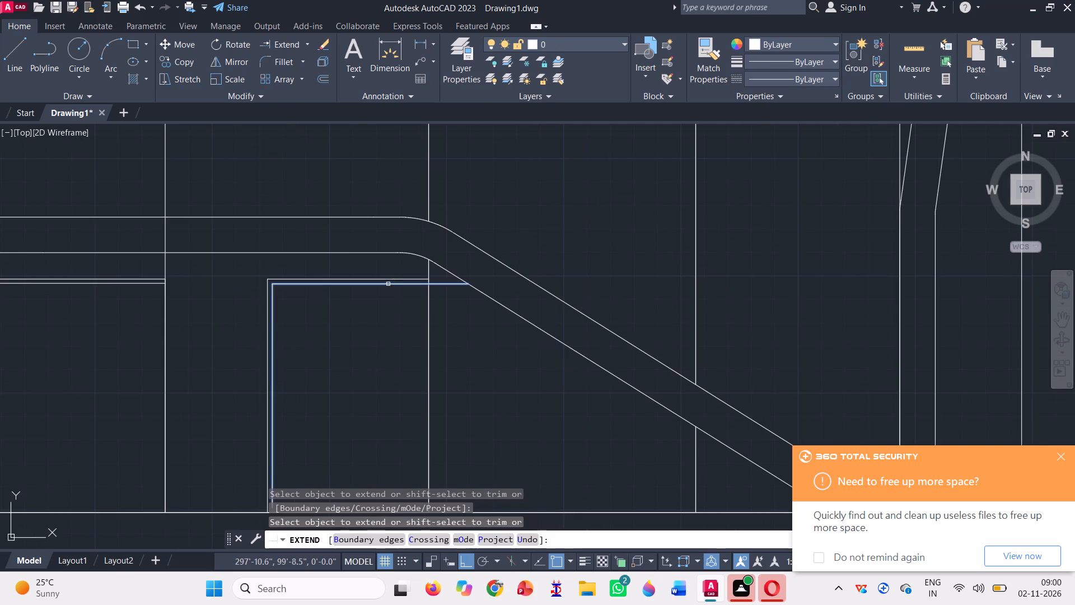
scroll(330, 370, down, 1)
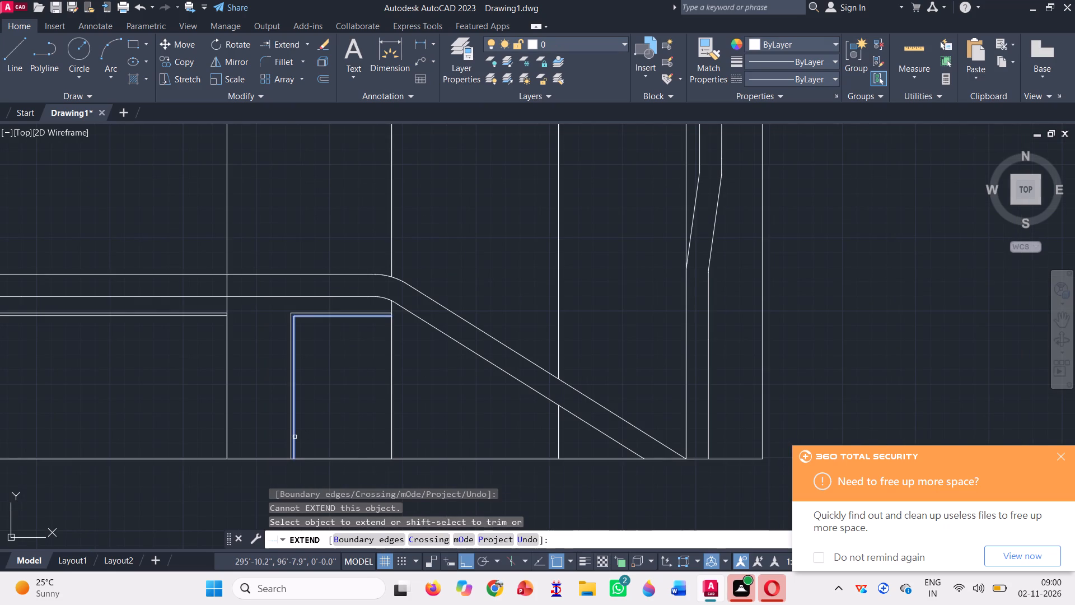
click(293, 435)
scroll(326, 370, down, 1)
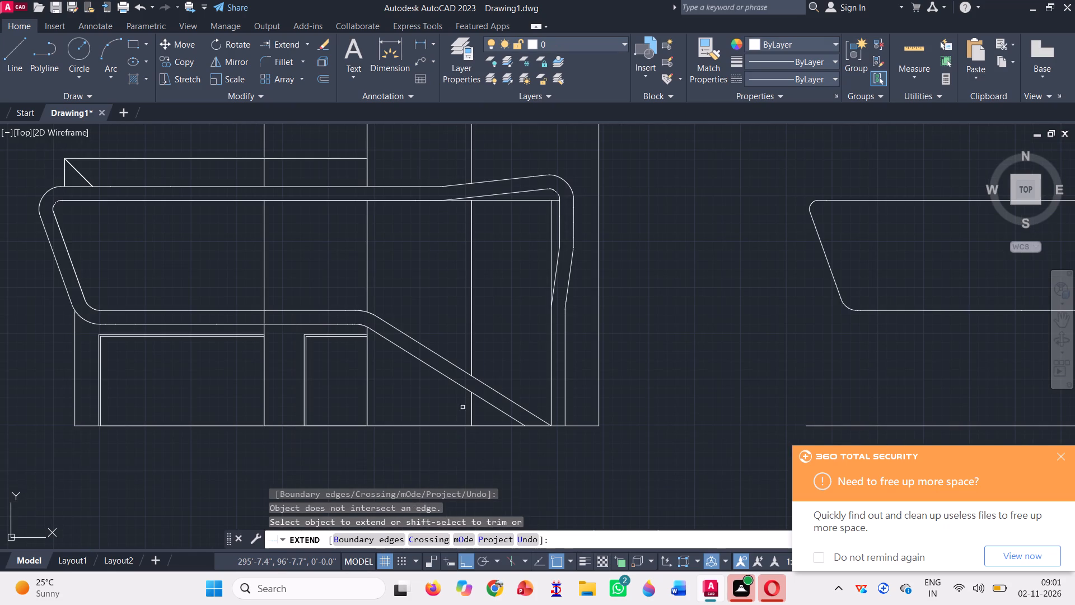
key(Escape)
Trim the piece of vertical wall line crossing the frame's lower band beside the larger ground-floor opening.
scroll(433, 424, down, 1)
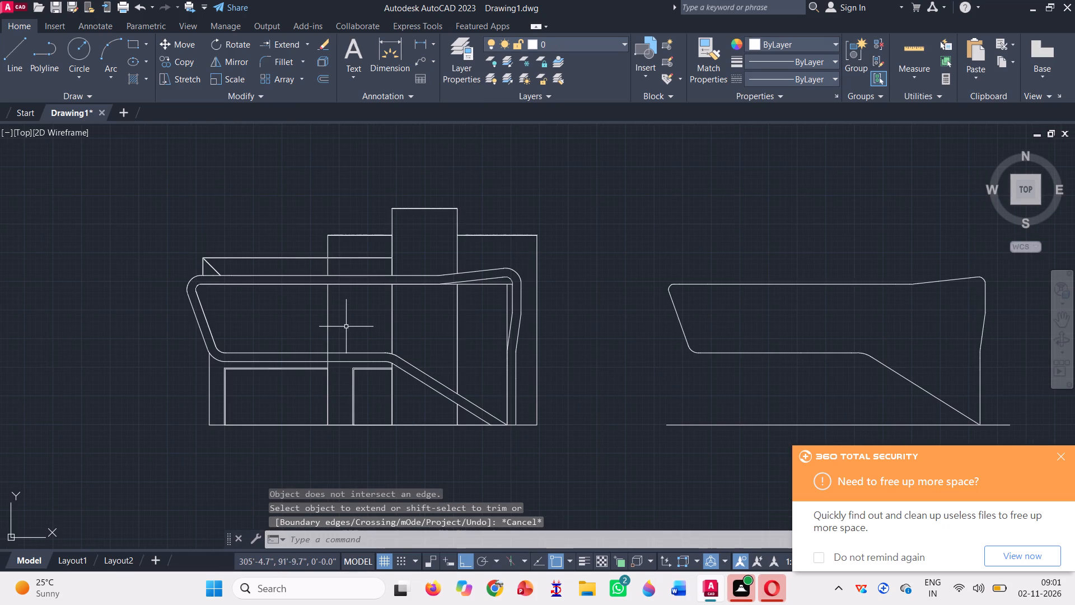
click(306, 41)
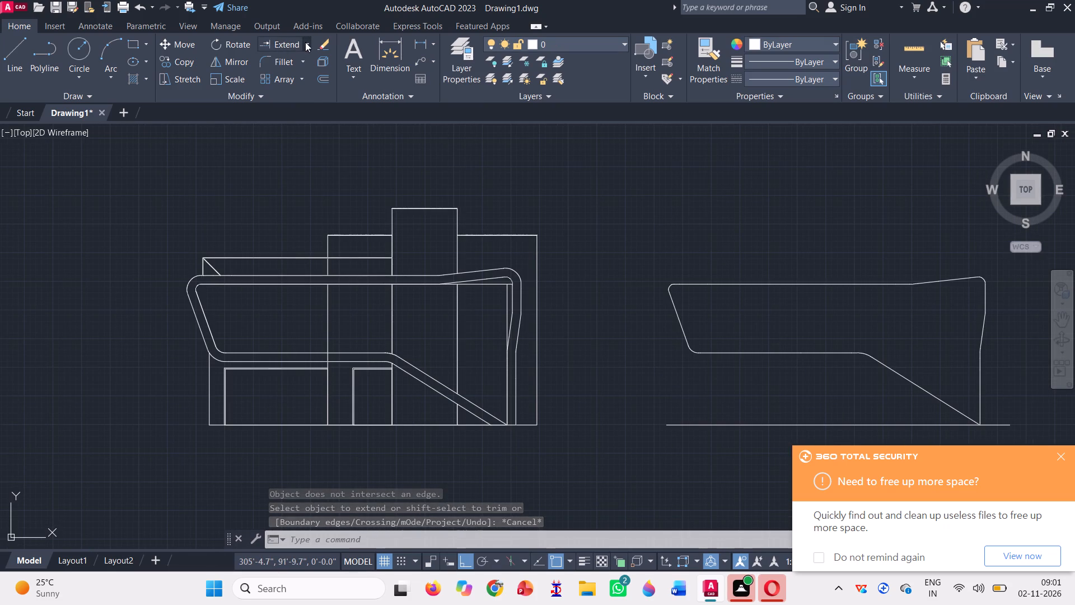
click(296, 72)
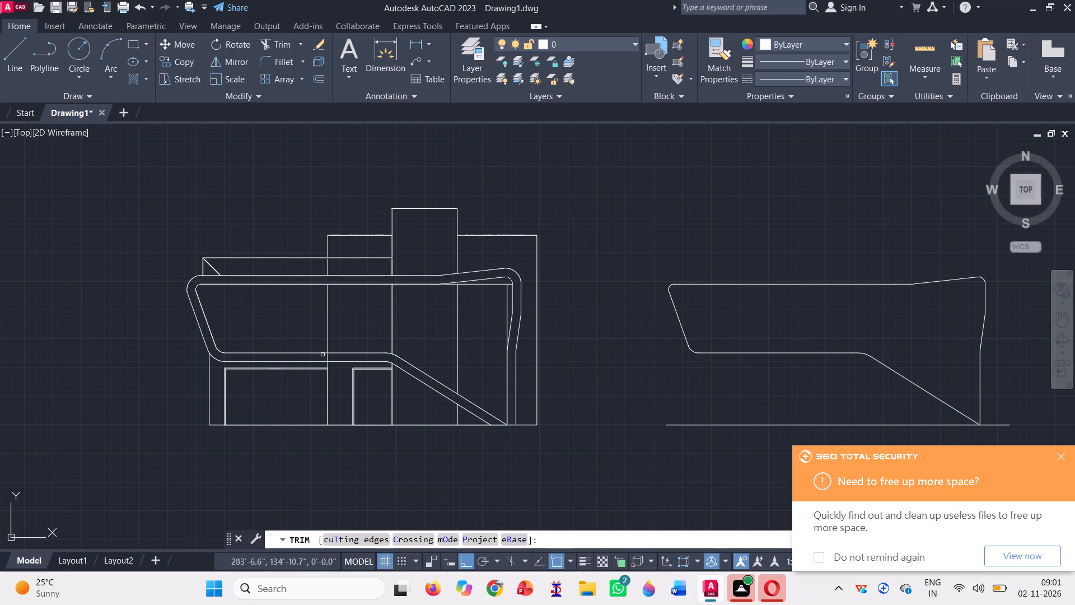
scroll(326, 366, up, 4)
click(329, 320)
click(368, 312)
scroll(333, 325, down, 3)
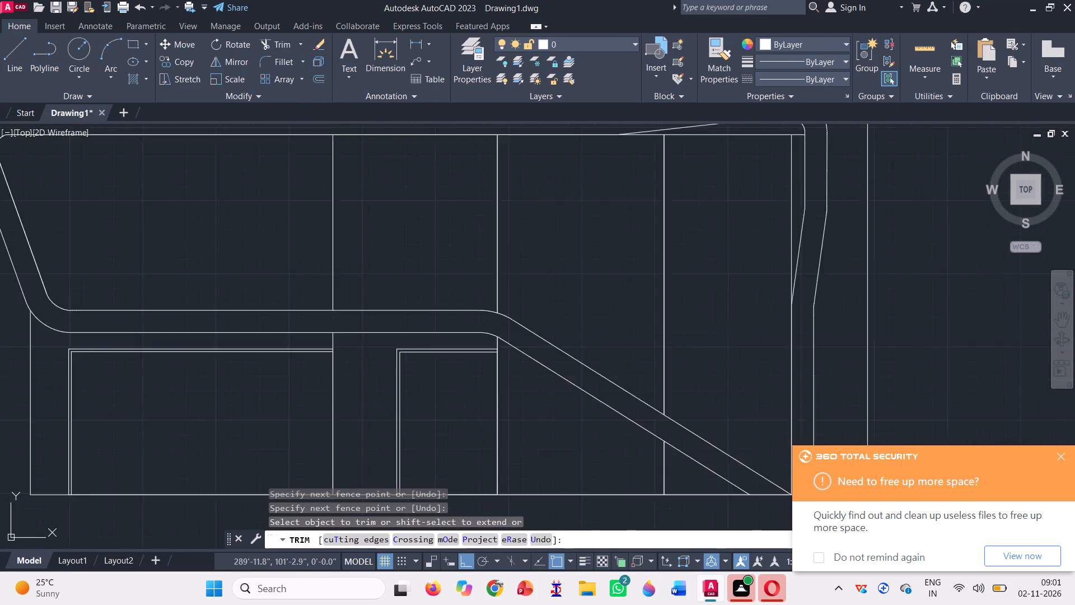
scroll(325, 326, down, 1)
key(Escape)
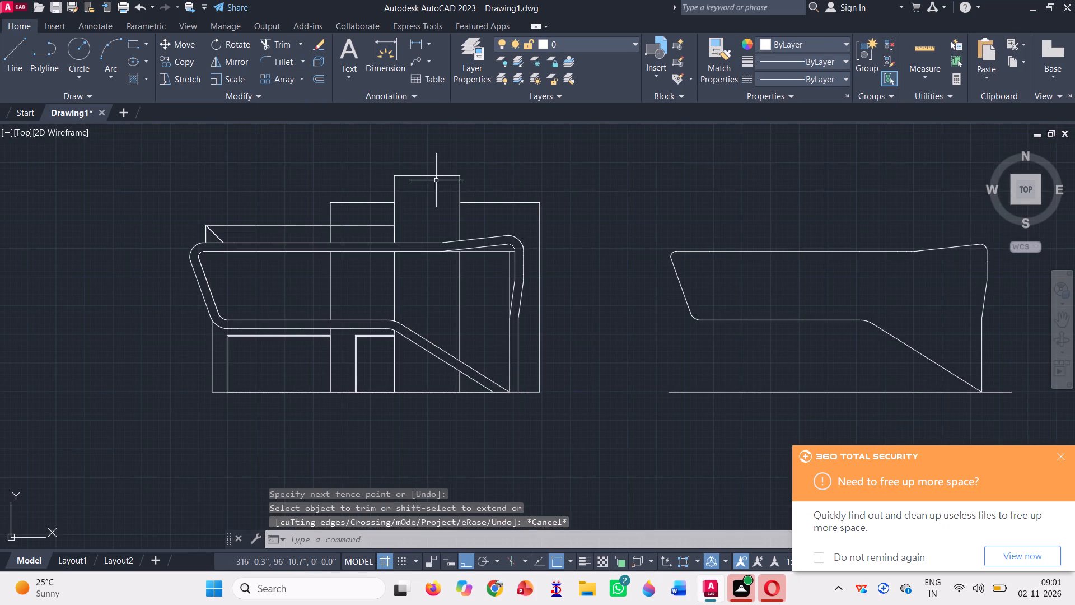
Delete the spare frame outline and its base line drawn beside the elevation.
scroll(336, 188, down, 1)
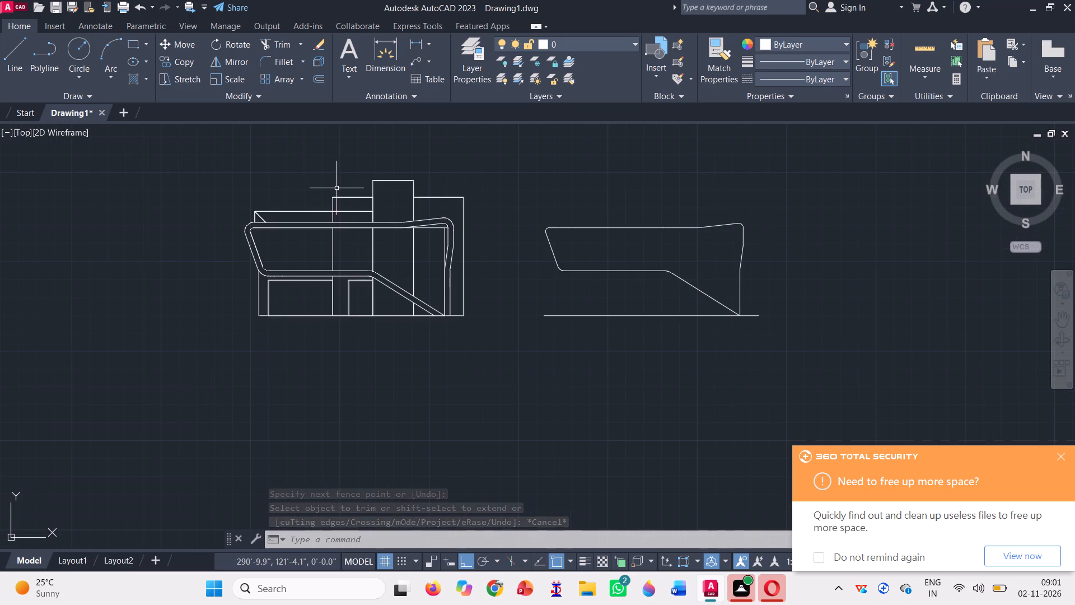
click(783, 346)
click(522, 179)
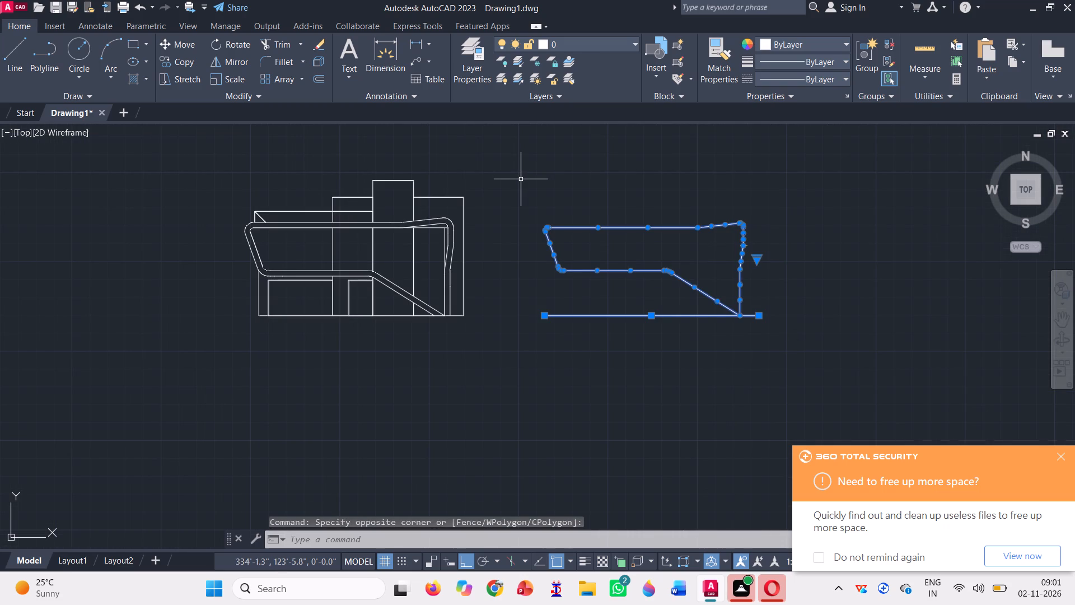
key(Delete)
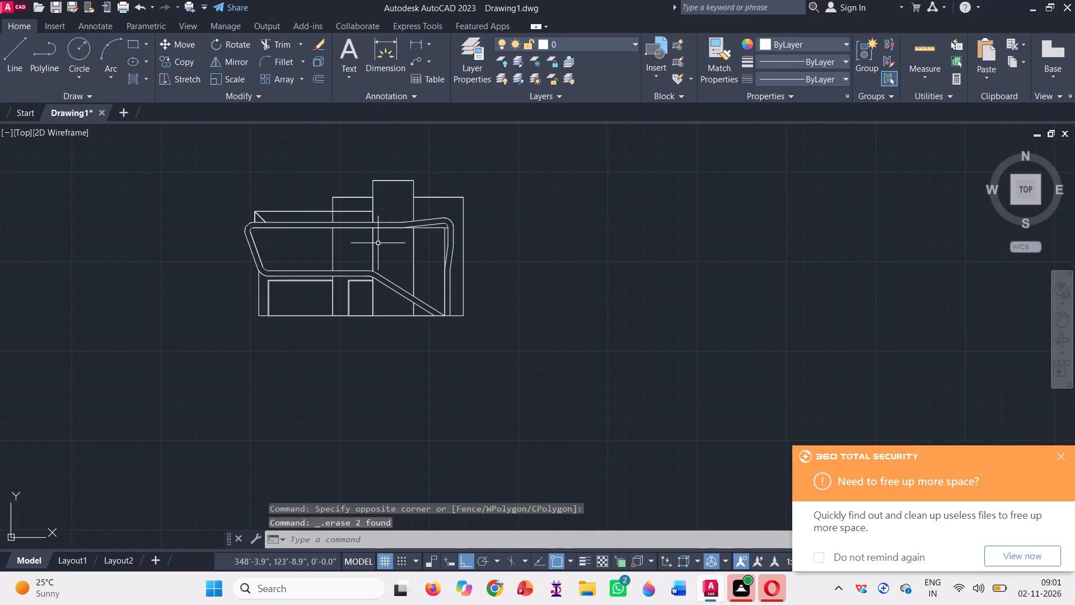
Draw a rectangle about 14'-7" by 8'-3" inside the frame, from where the wall line meets the lower band's upper edge.
scroll(384, 211, up, 1)
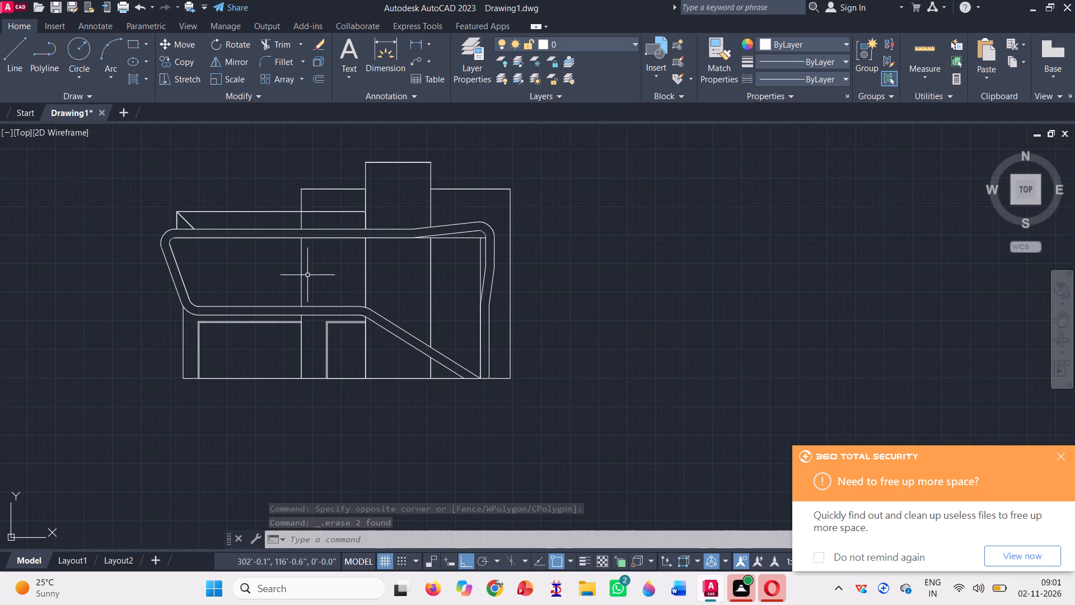
click(132, 45)
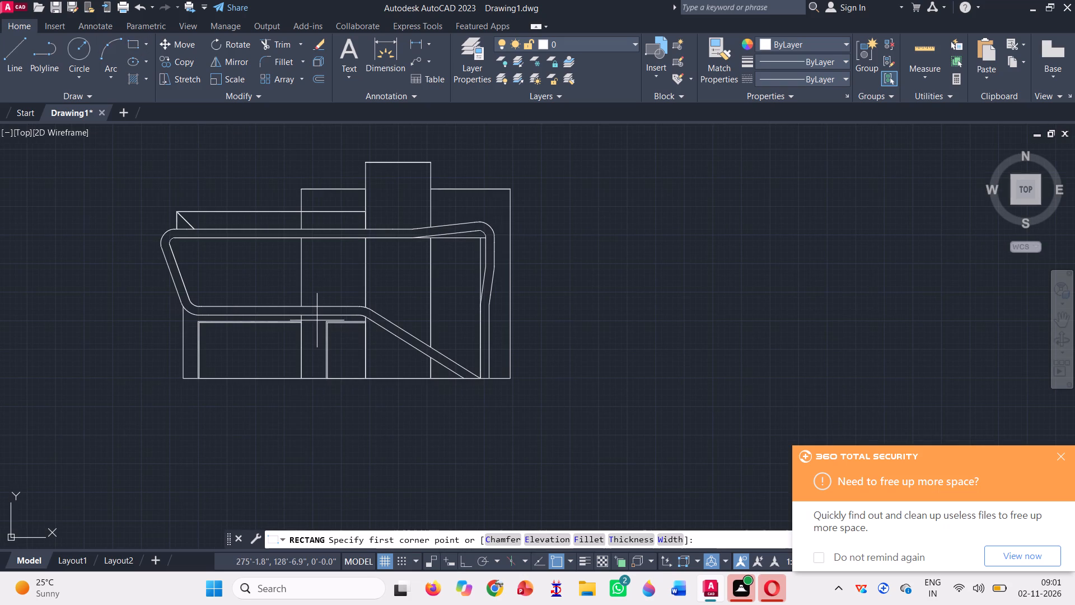
click(298, 304)
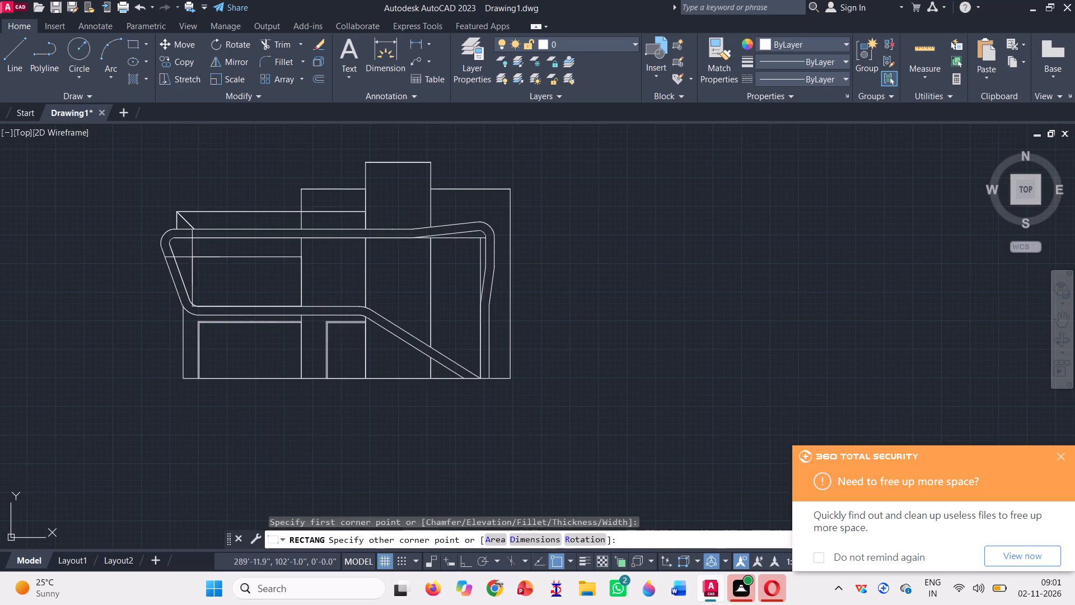
scroll(193, 255, up, 1)
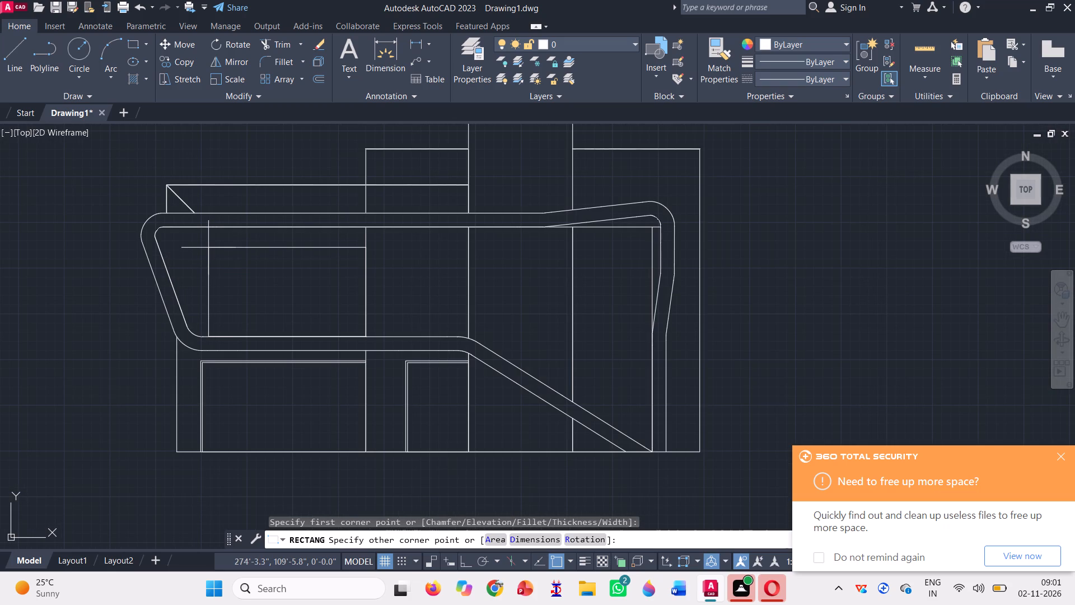
click(205, 246)
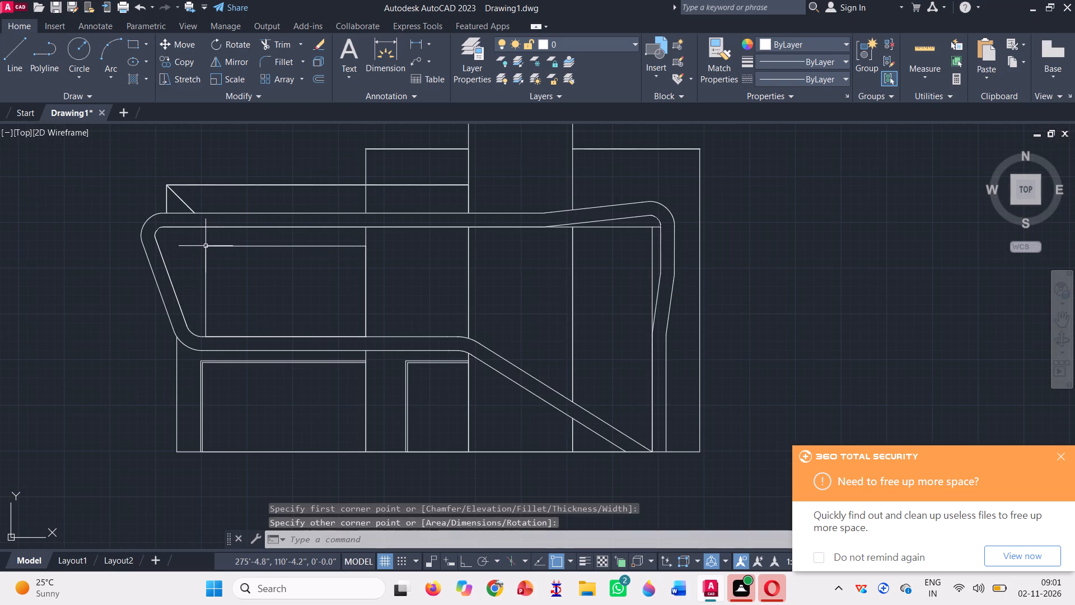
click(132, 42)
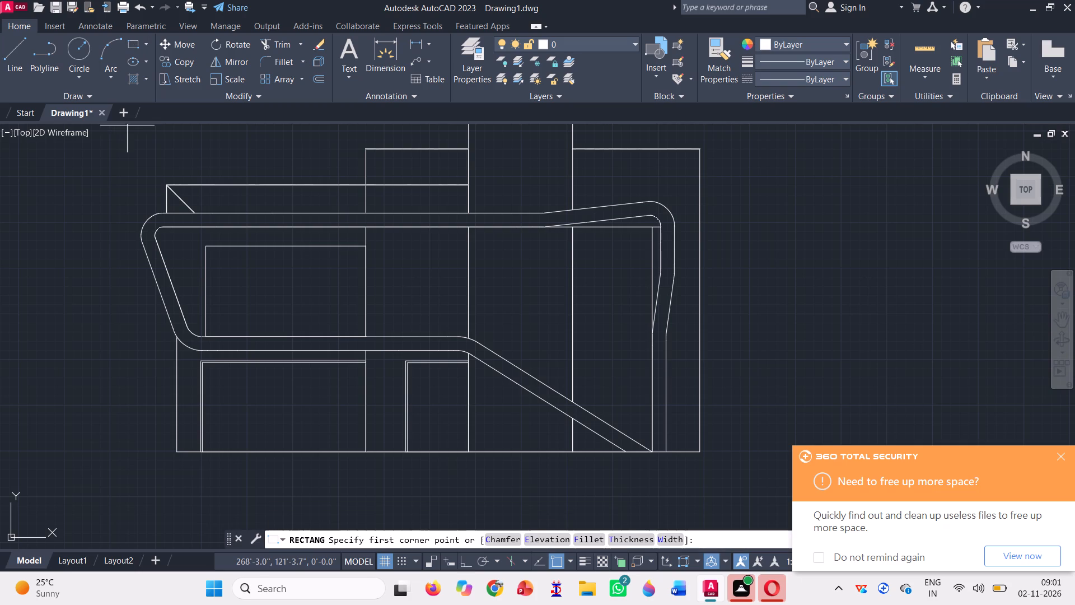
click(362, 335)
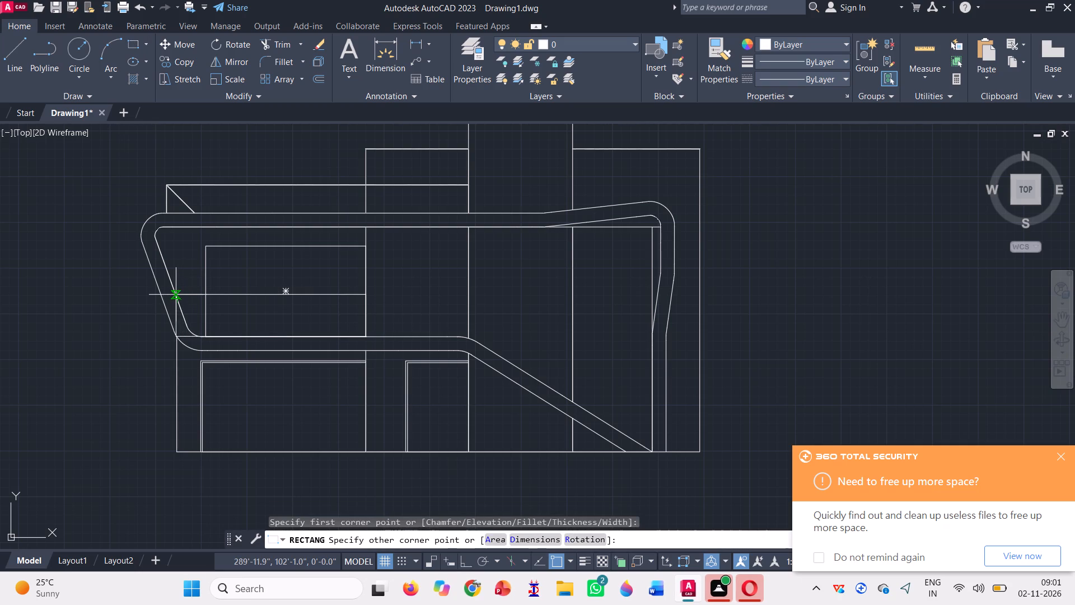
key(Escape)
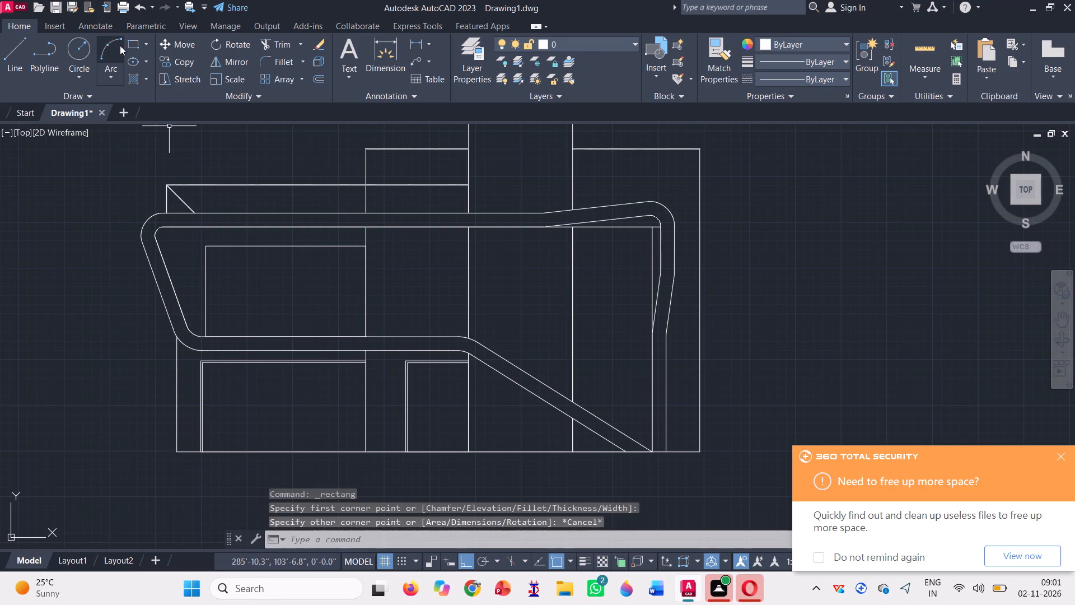
Draw a thin horizontal rectangle about 17' long across the upper rectangle, from the wall line to the frame's slanted inner edge.
click(132, 44)
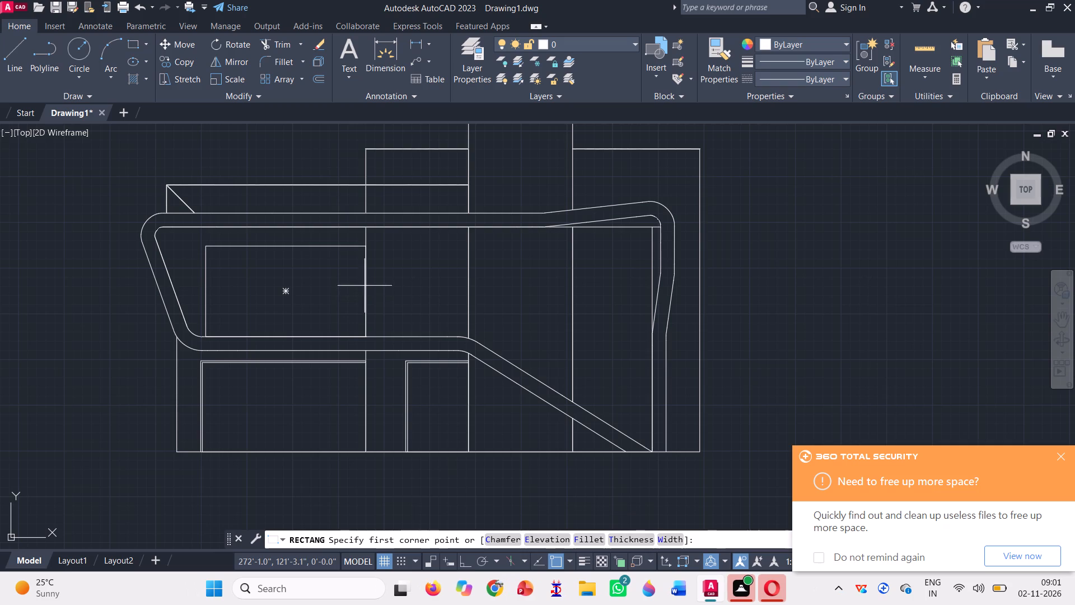
scroll(366, 302, up, 2)
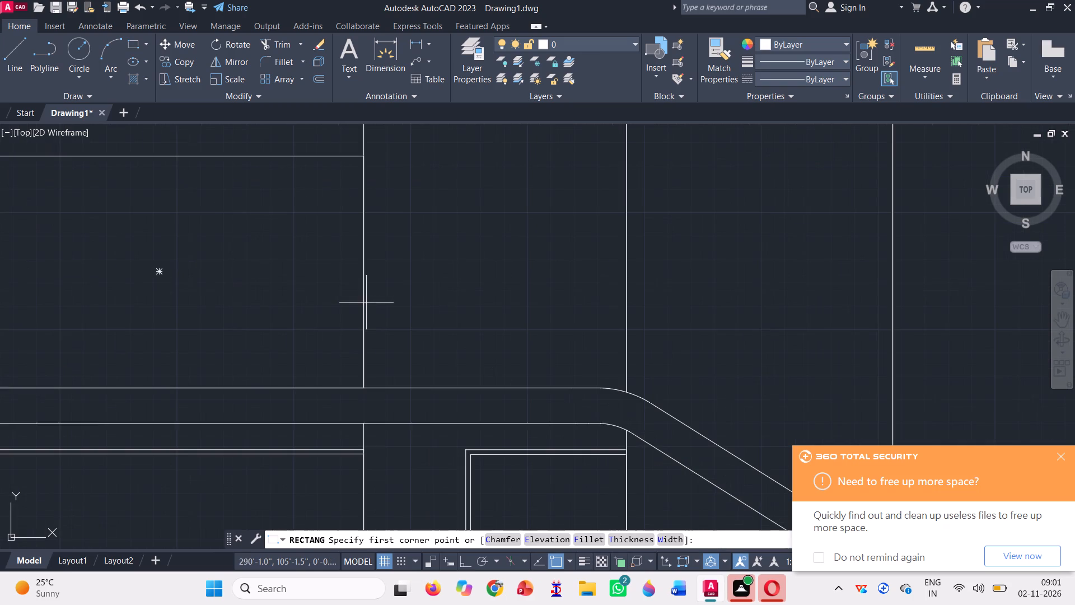
click(365, 302)
scroll(423, 294, down, 1)
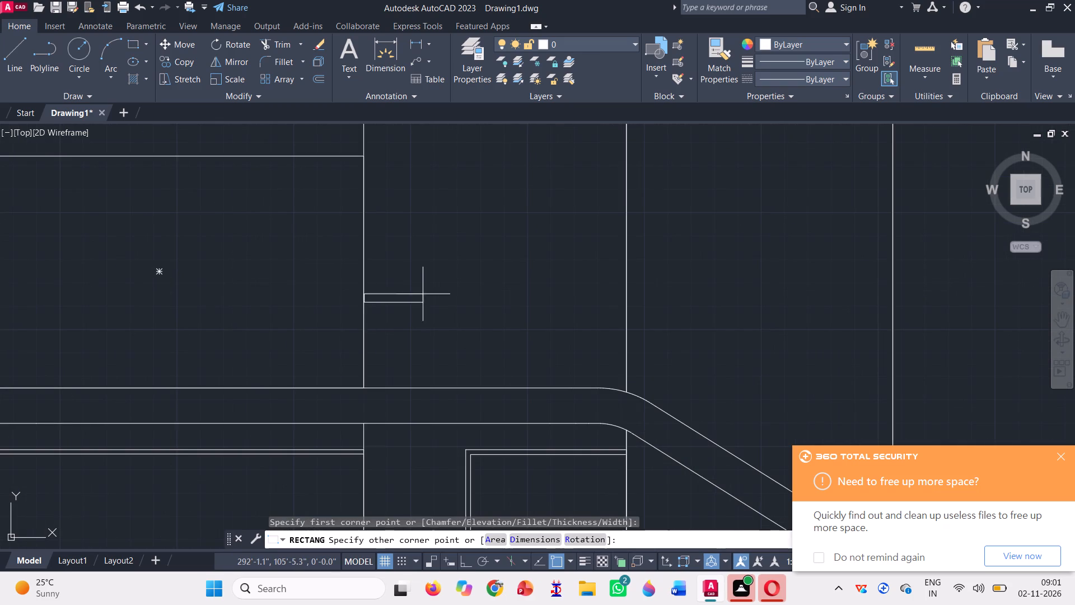
scroll(423, 294, down, 1)
scroll(228, 297, up, 3)
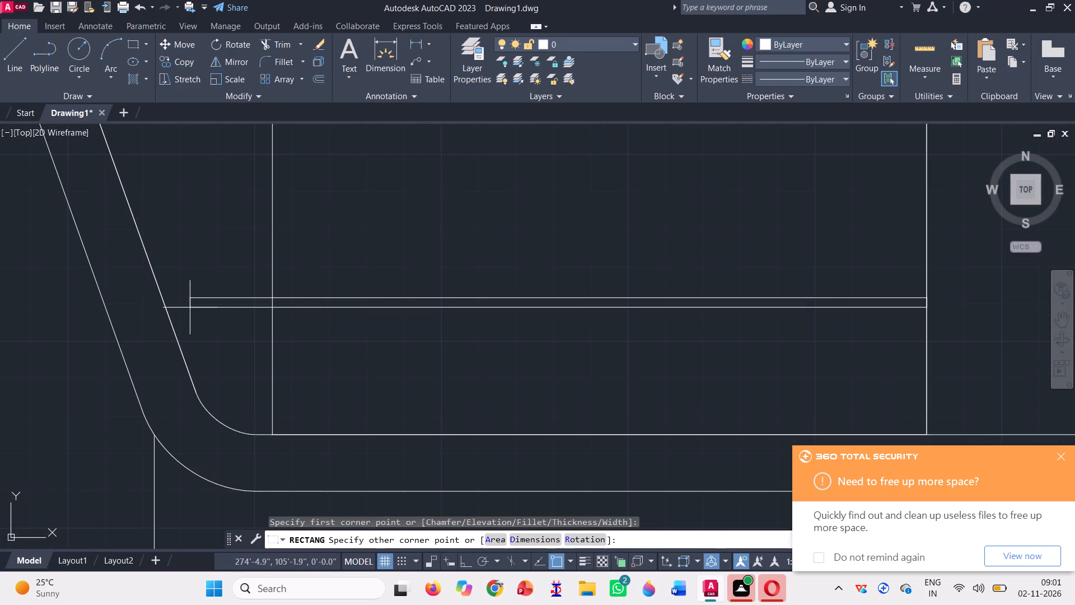
scroll(165, 299, up, 3)
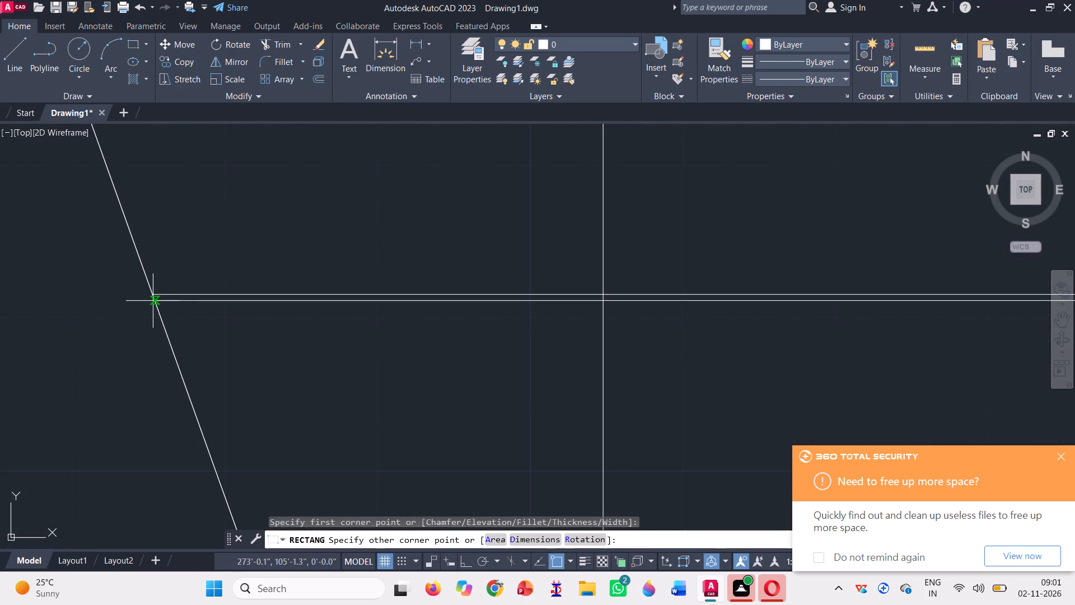
click(152, 300)
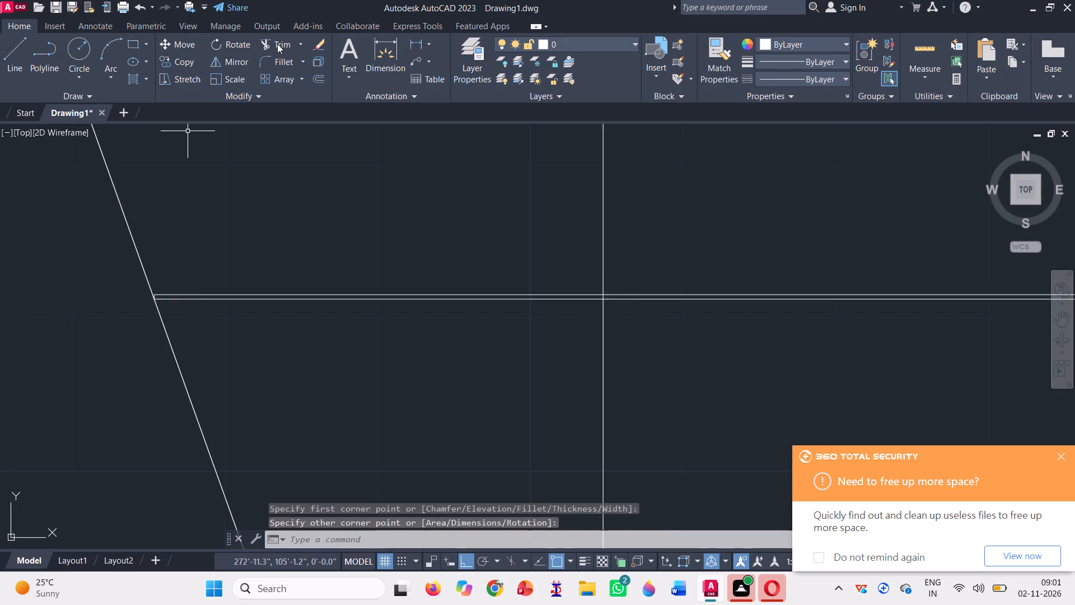
Trim off the thin horizontal rectangle's short end at the frame's slanted inner edge.
click(276, 41)
scroll(165, 310, up, 4)
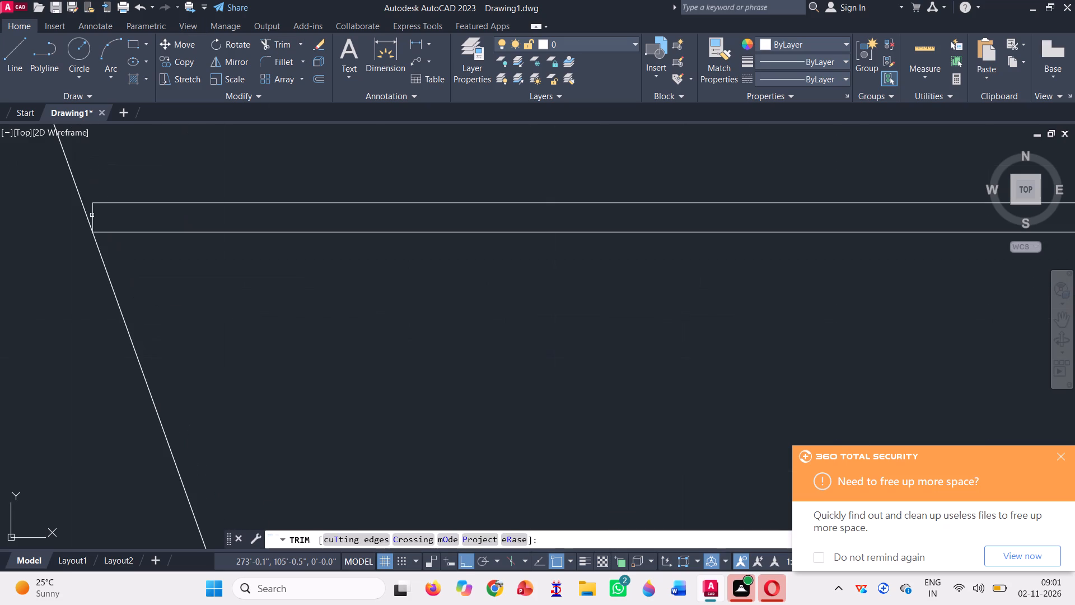
click(94, 215)
Extend the thin rail's upper line to the frame's slanted inner edge.
click(304, 48)
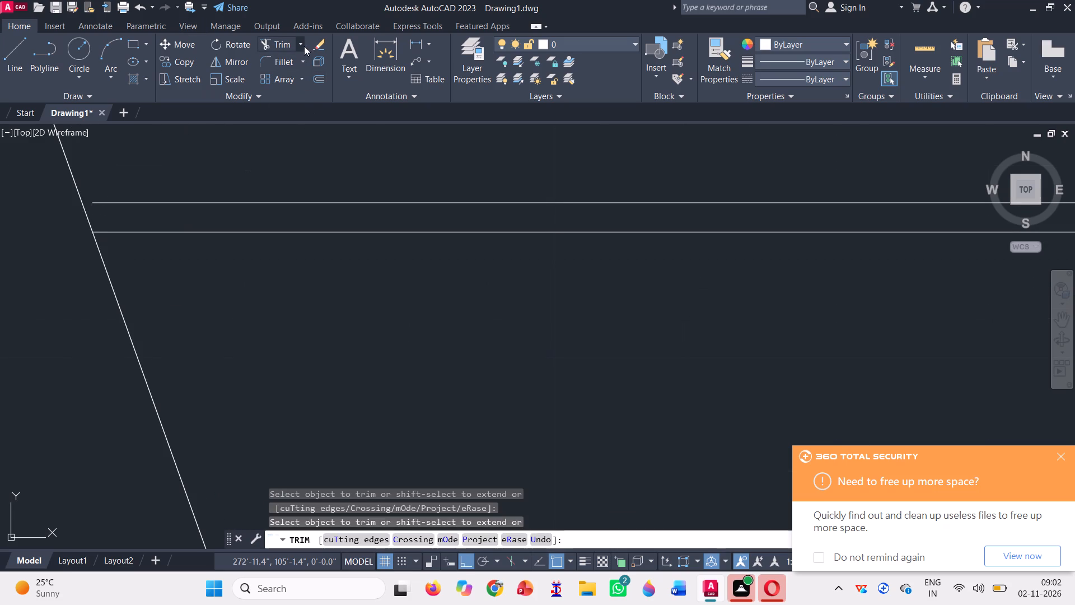
click(292, 99)
click(185, 212)
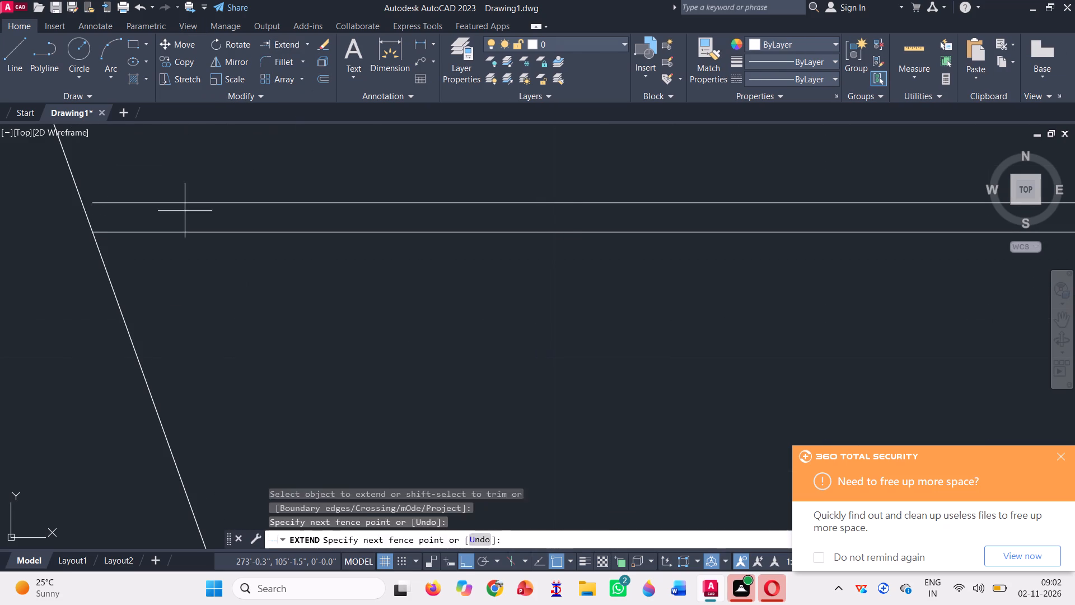
click(172, 159)
scroll(140, 216, down, 7)
key(Escape)
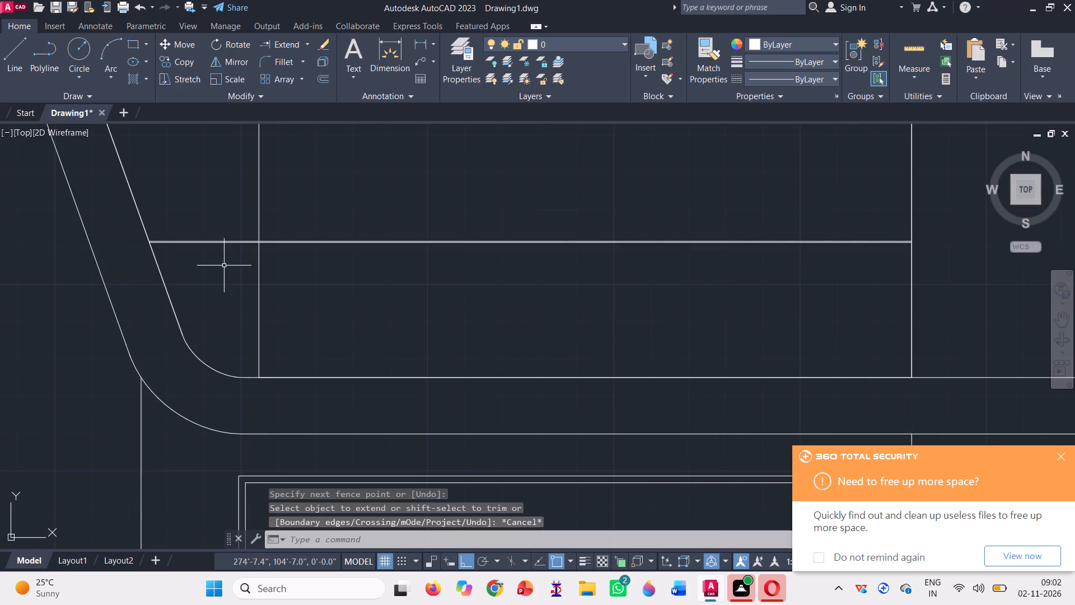
Offset the upper-floor opening rectangle slightly inward, using a picked through point.
scroll(209, 294, down, 2)
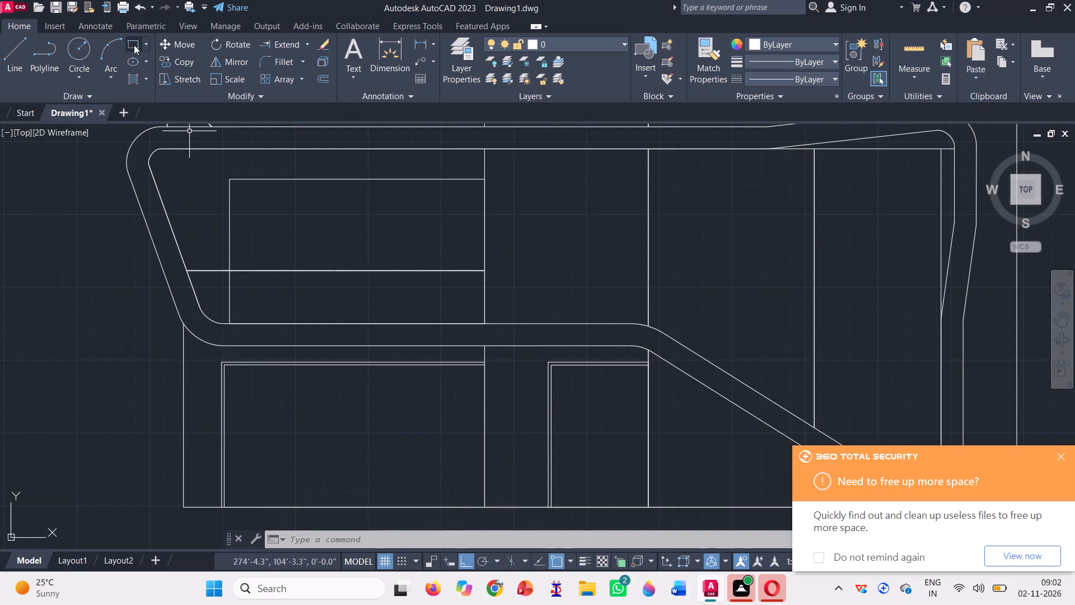
click(321, 81)
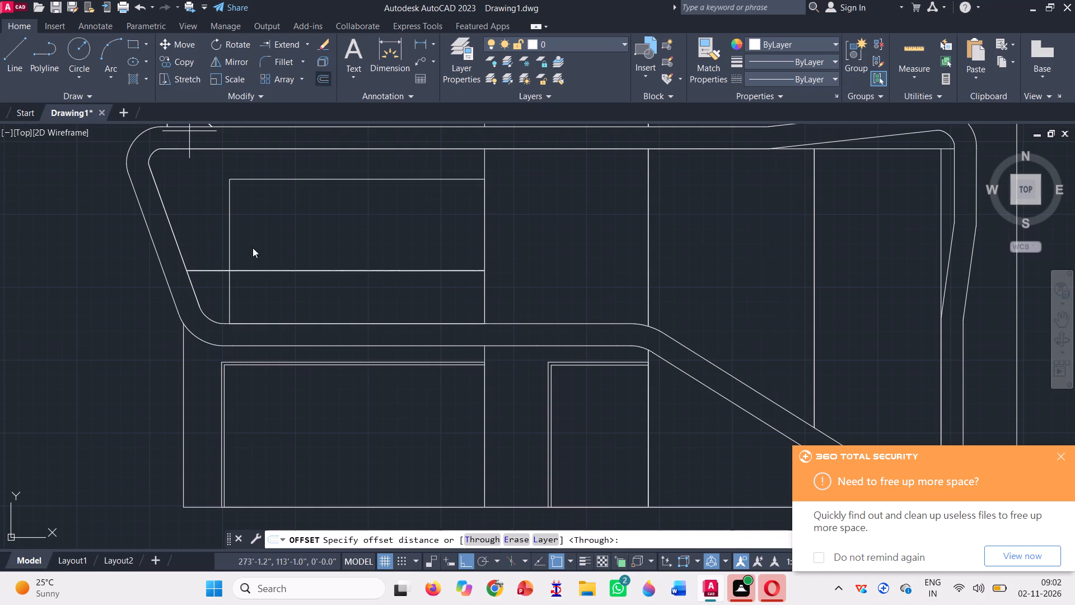
key(space)
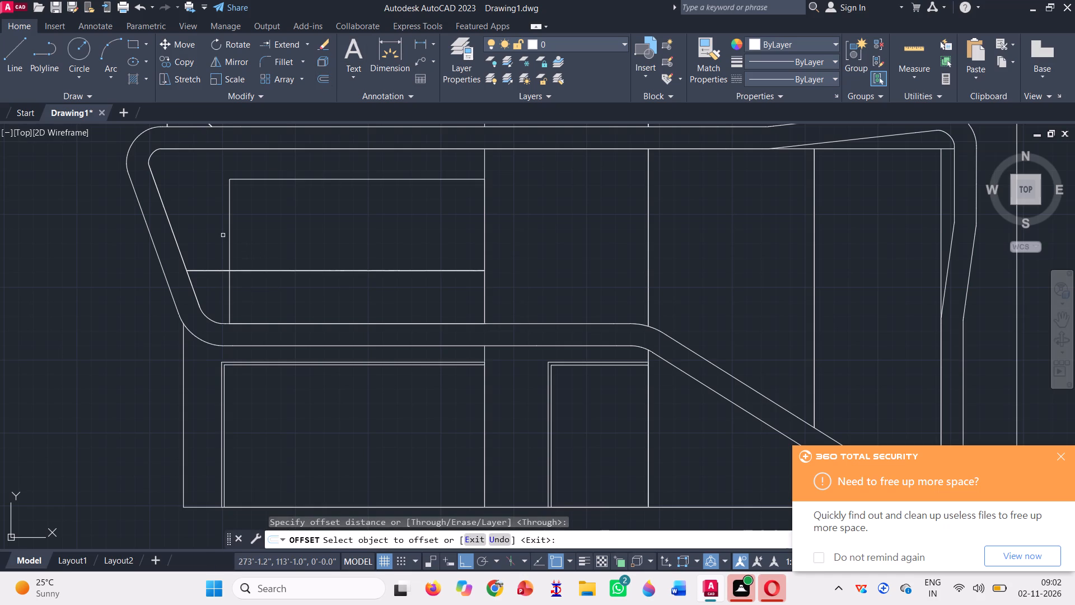
click(223, 235)
click(228, 245)
scroll(234, 252, up, 2)
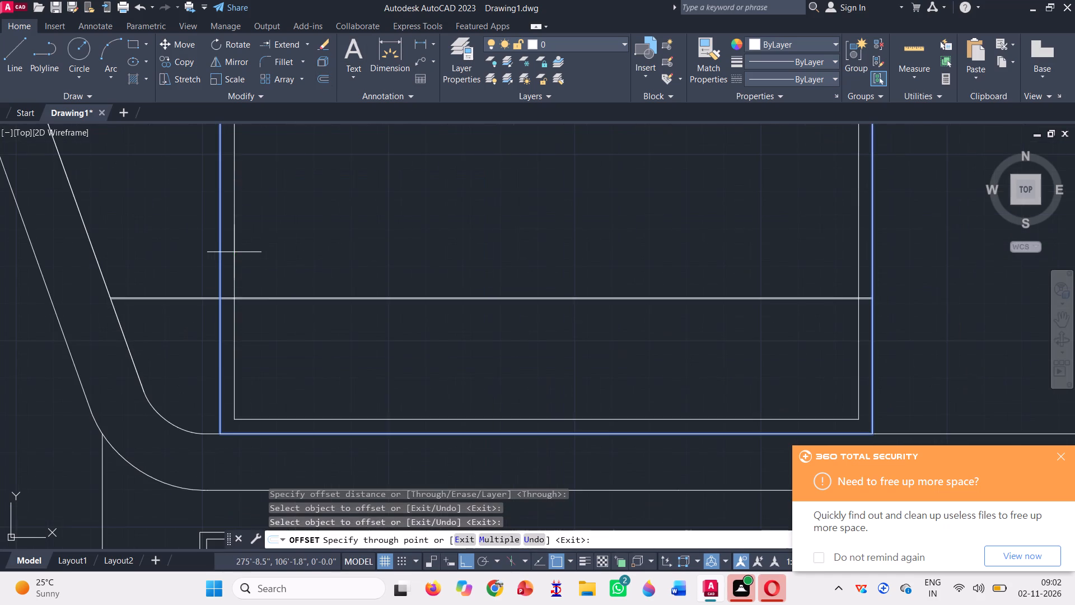
scroll(225, 256, up, 3)
click(213, 250)
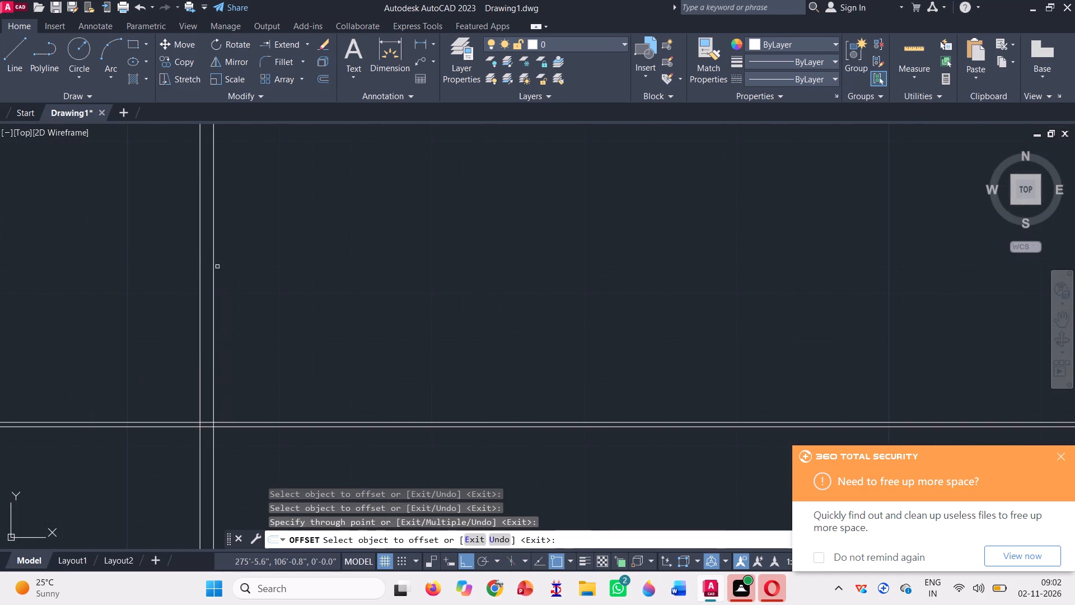
scroll(217, 265, down, 5)
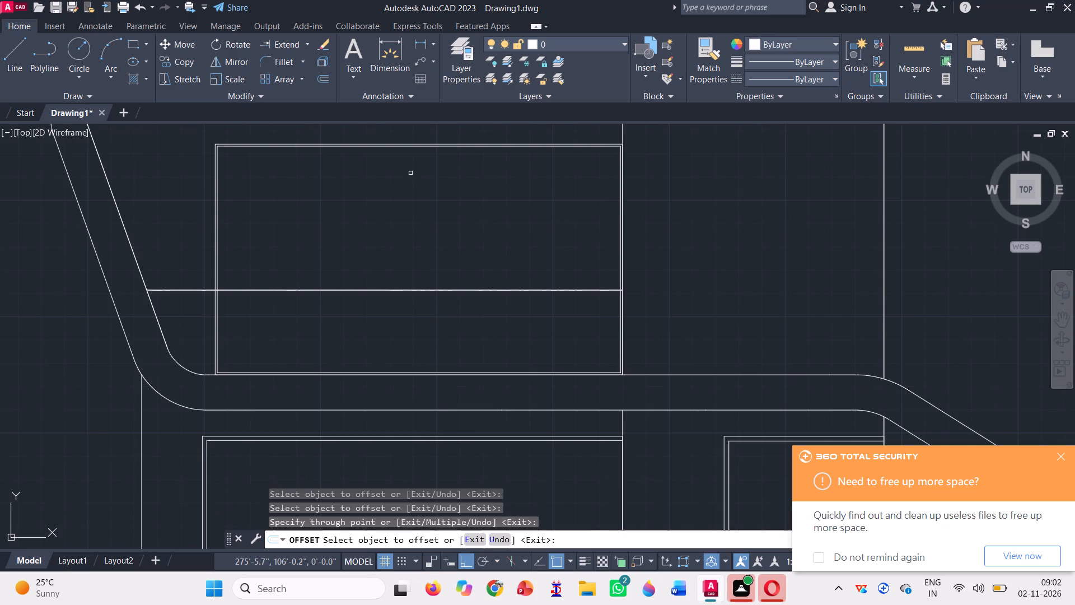
Offset the opening's new inner outline slightly further inward through another picked point.
scroll(223, 228, up, 3)
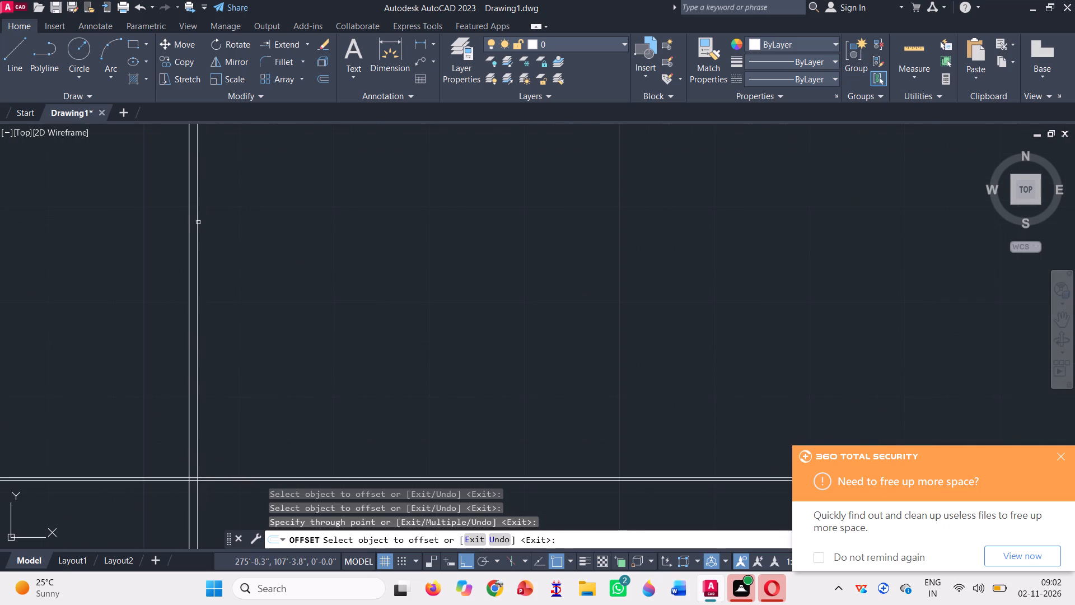
click(198, 222)
scroll(200, 230, up, 3)
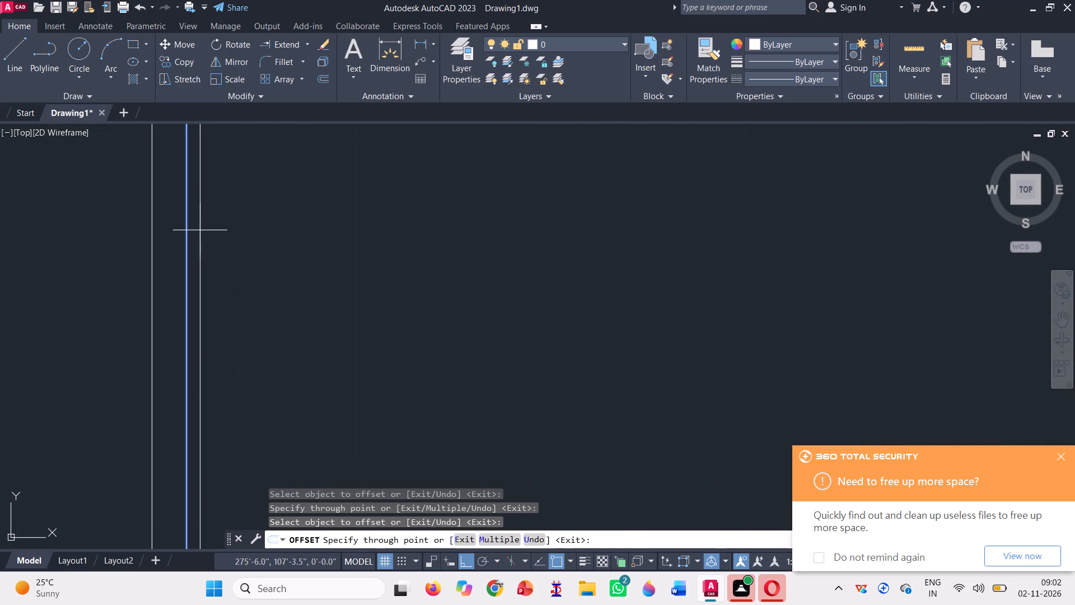
click(200, 230)
scroll(200, 230, down, 2)
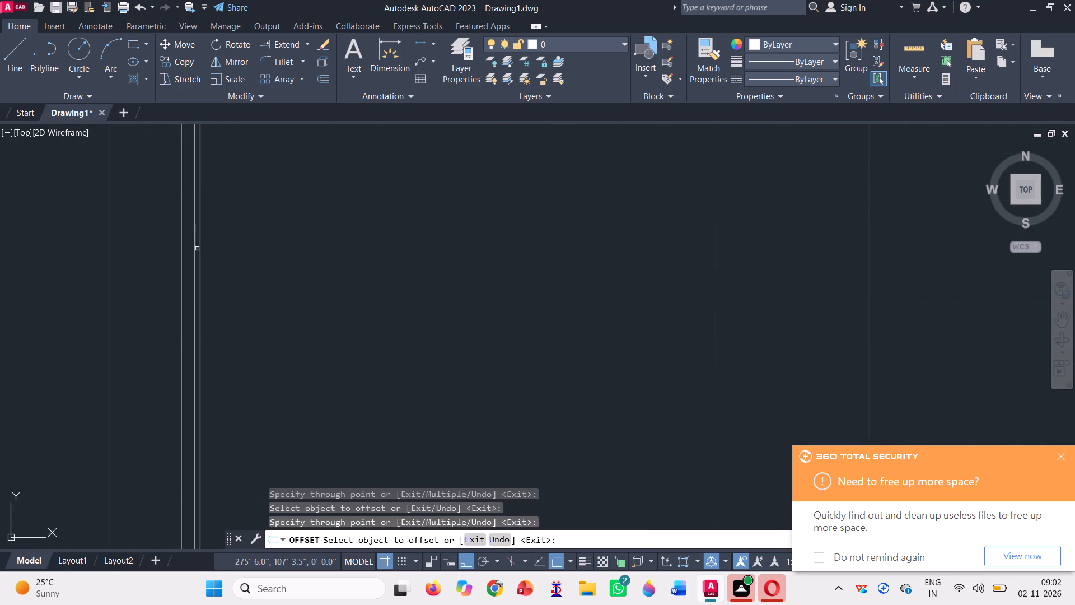
key(Escape)
Delete the middle of the opening's three nested outlines, keeping the outermost and innermost ones.
click(197, 248)
click(196, 247)
click(195, 246)
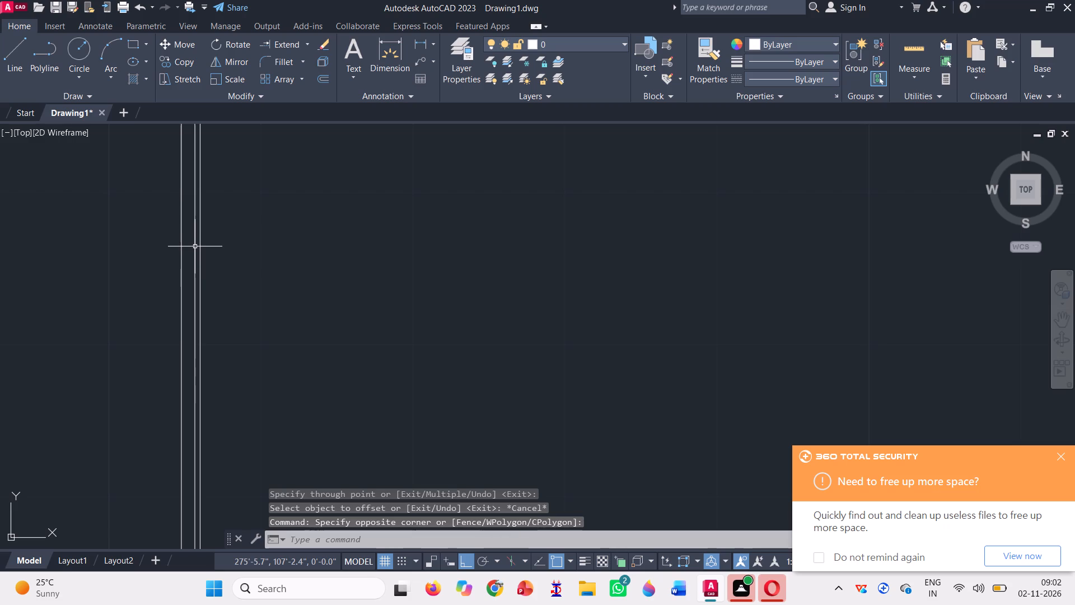
click(195, 246)
scroll(195, 246, down, 4)
key(Delete)
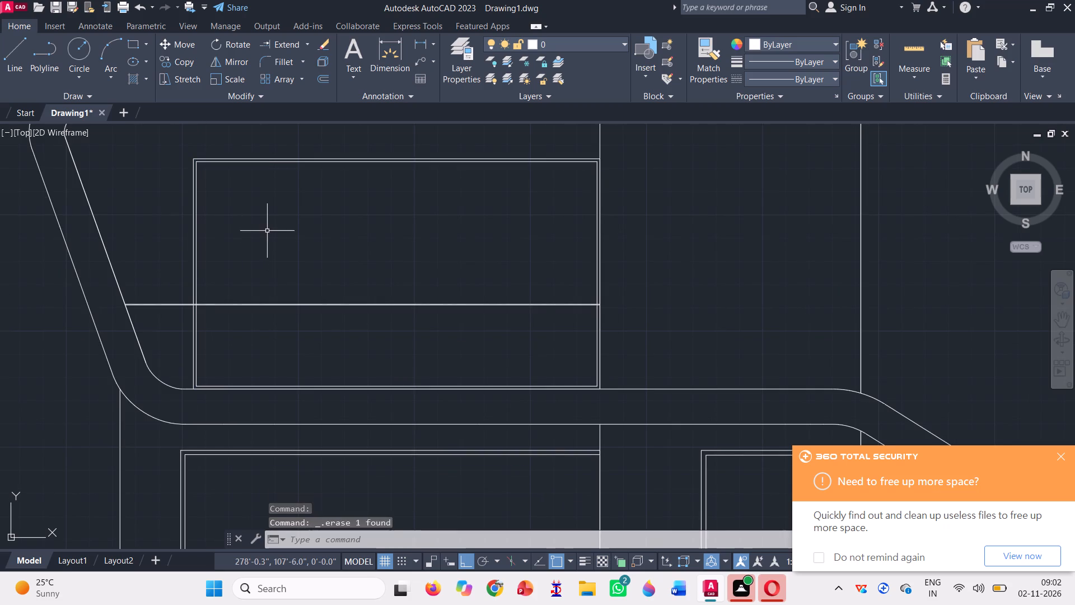
Trim away the inner outline's side along the wall line, including the piece across the rail, and its bottom edge.
click(311, 48)
click(296, 73)
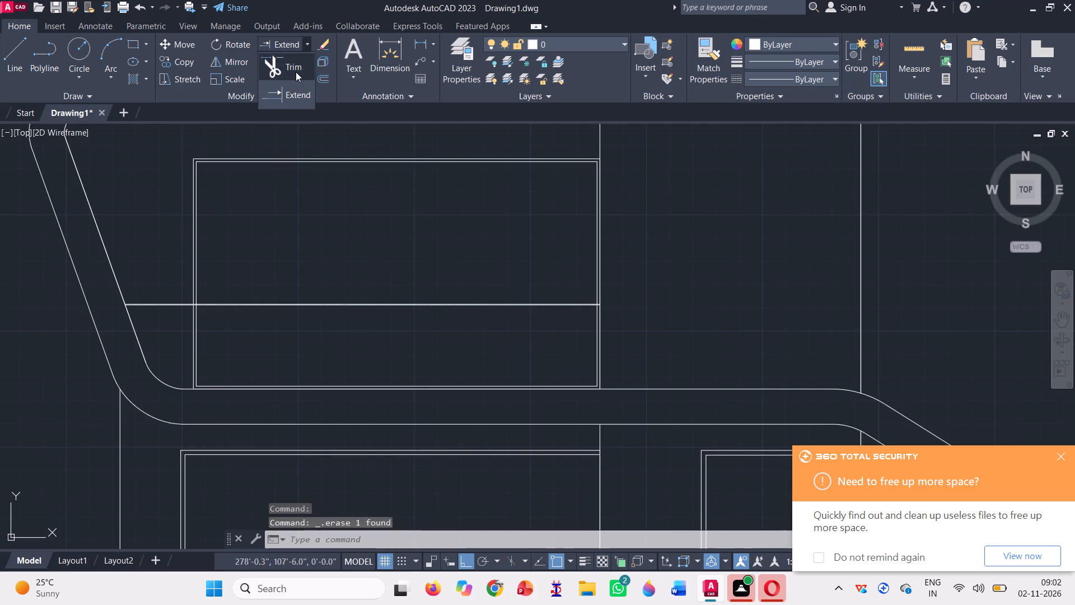
click(596, 267)
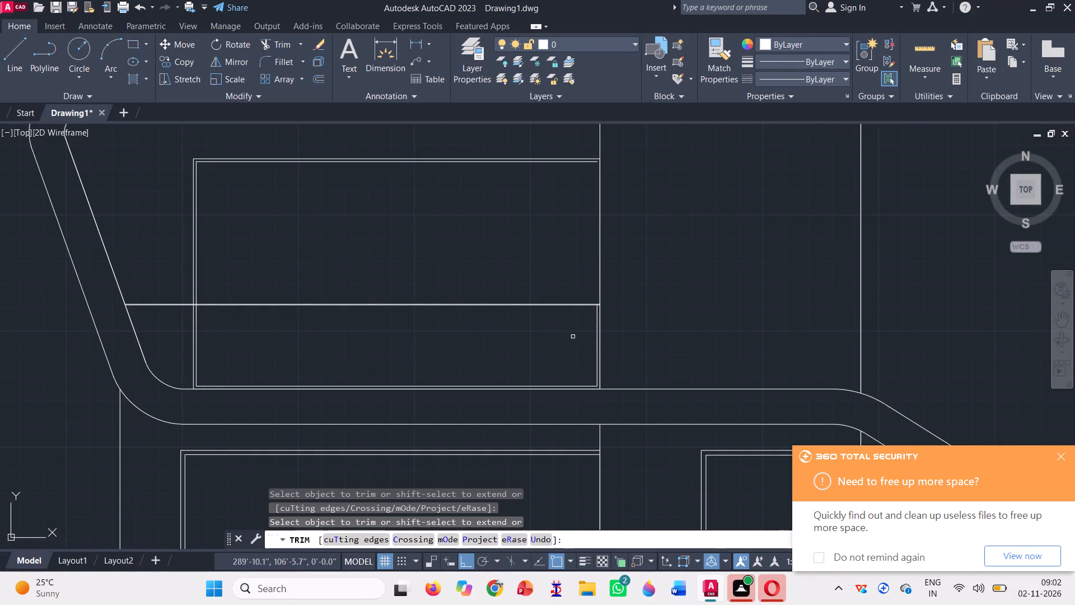
scroll(609, 304, up, 3)
scroll(564, 308, up, 4)
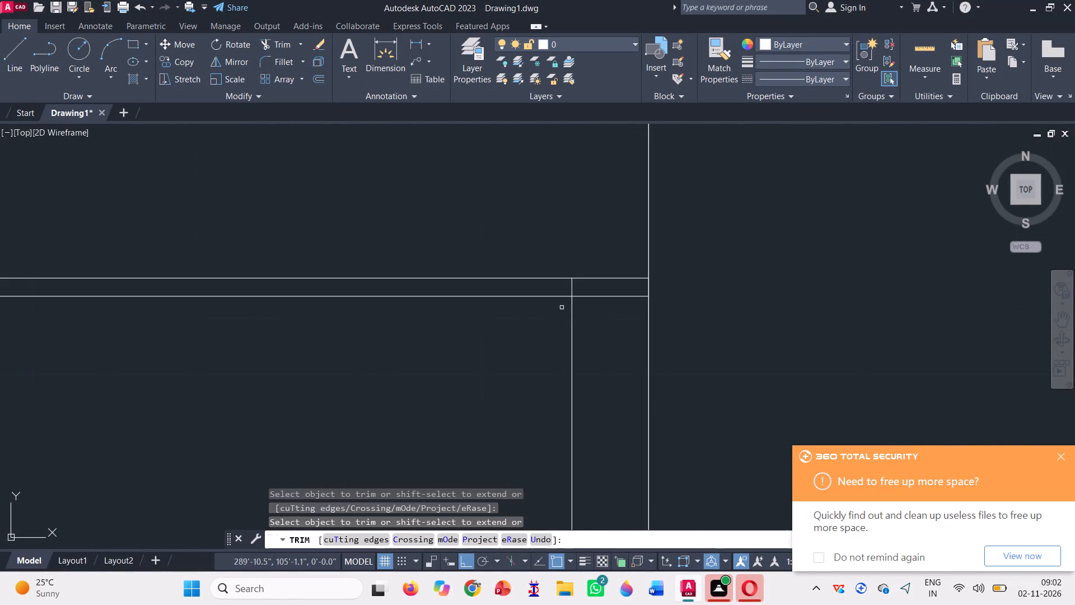
drag(580, 287, 575, 287)
click(569, 288)
click(566, 340)
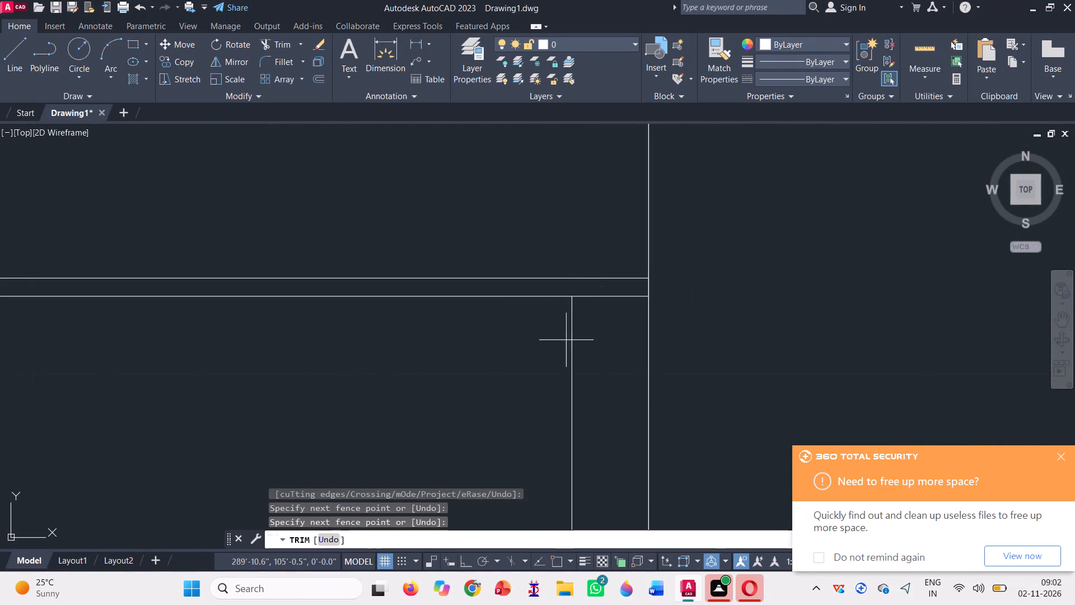
click(578, 350)
scroll(510, 296, down, 6)
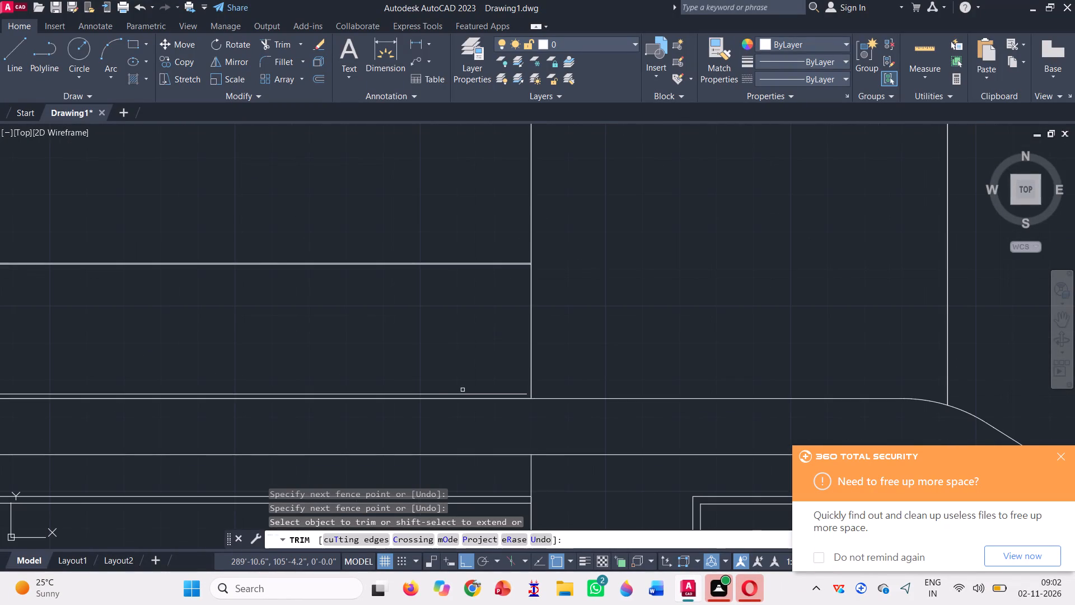
click(451, 396)
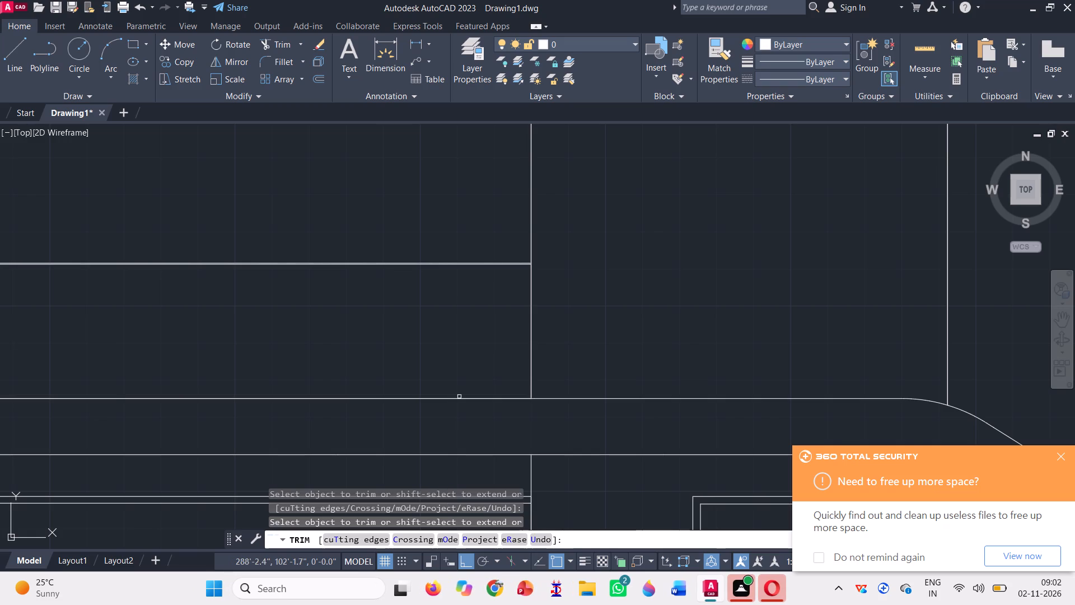
scroll(609, 364, down, 2)
scroll(363, 369, up, 3)
scroll(363, 369, down, 1)
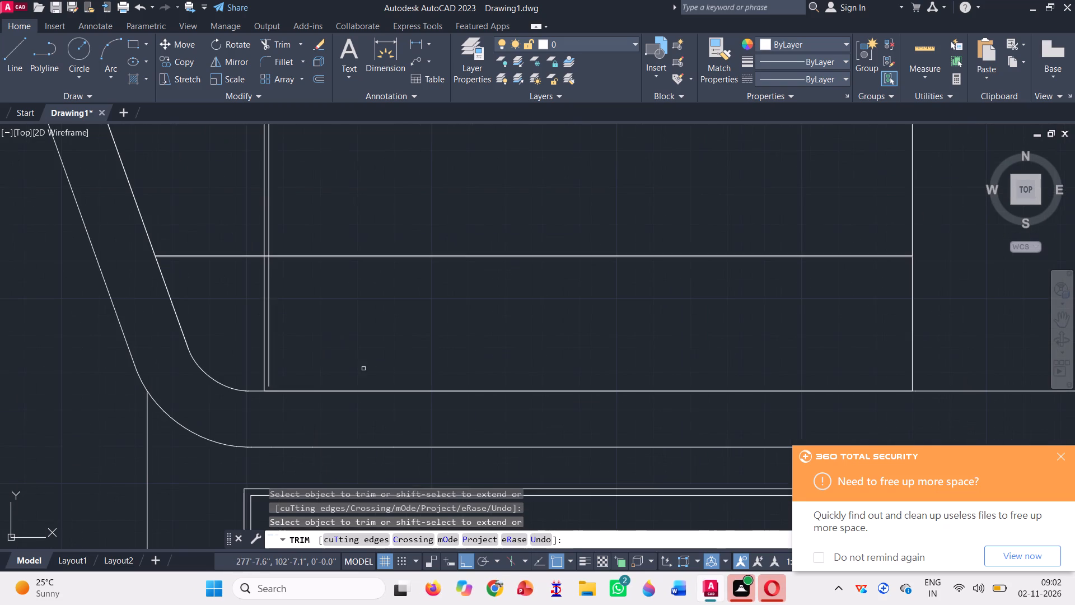
key(Escape)
Extend the inner outline's top line to the wall line and its remaining vertical line down to the lower band.
scroll(363, 367, down, 2)
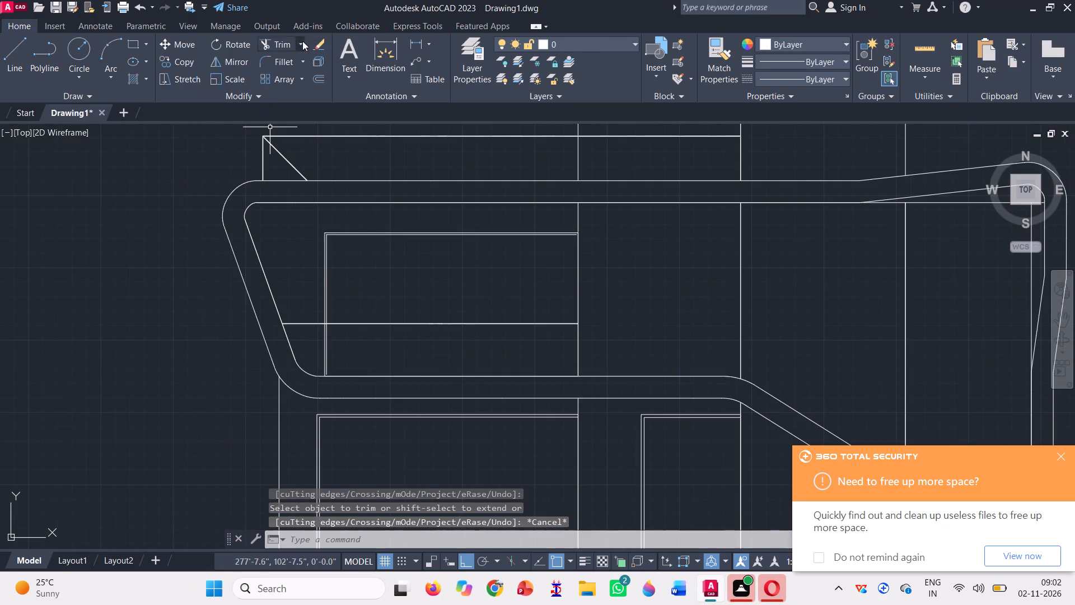
click(301, 46)
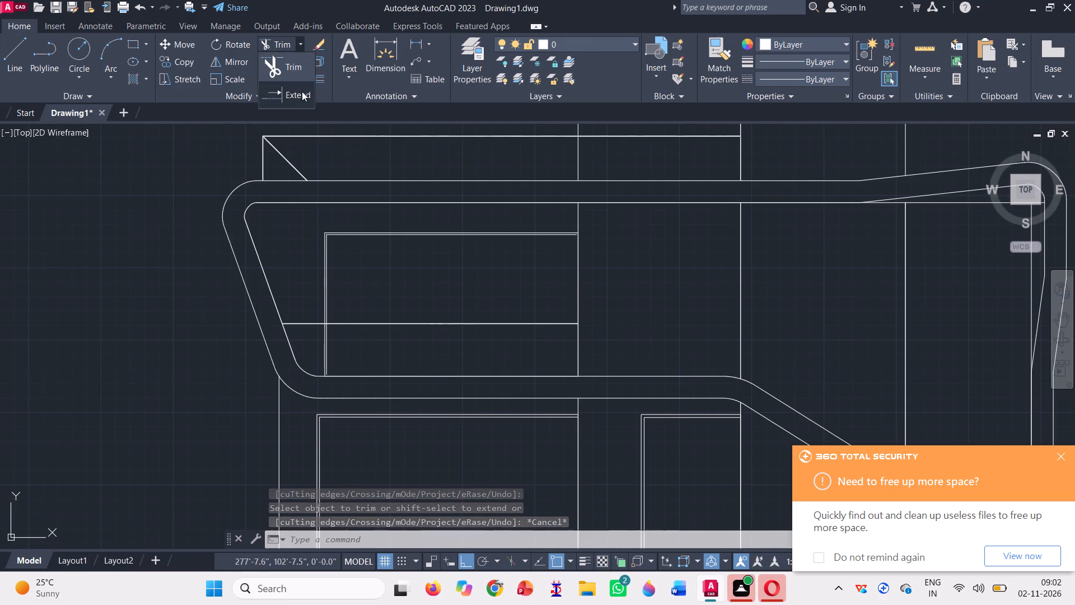
click(300, 91)
scroll(515, 217, up, 2)
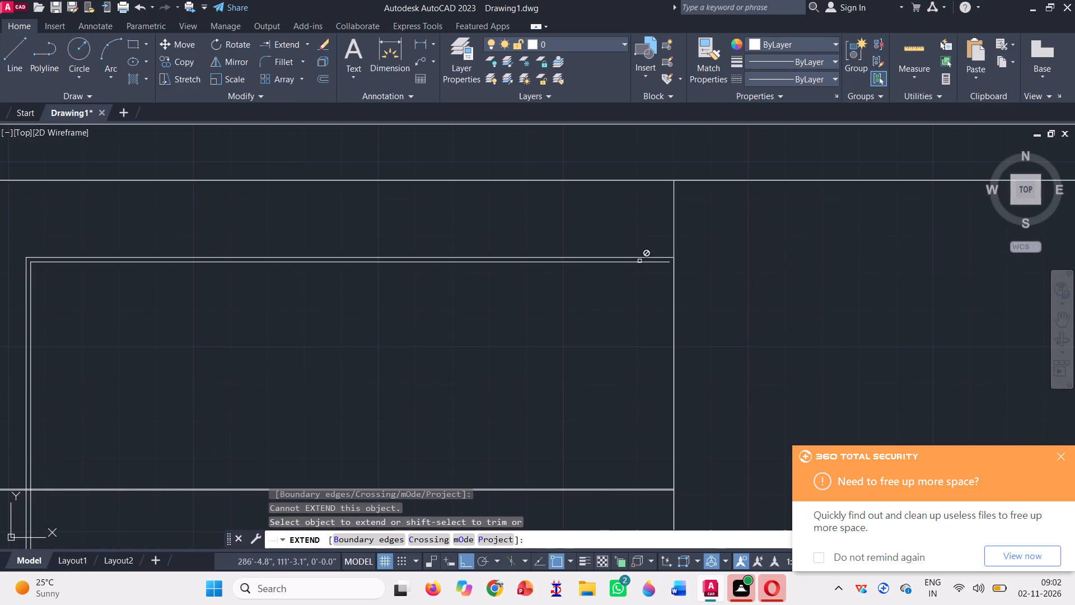
scroll(656, 259, up, 2)
click(651, 259)
click(635, 278)
scroll(583, 238, down, 4)
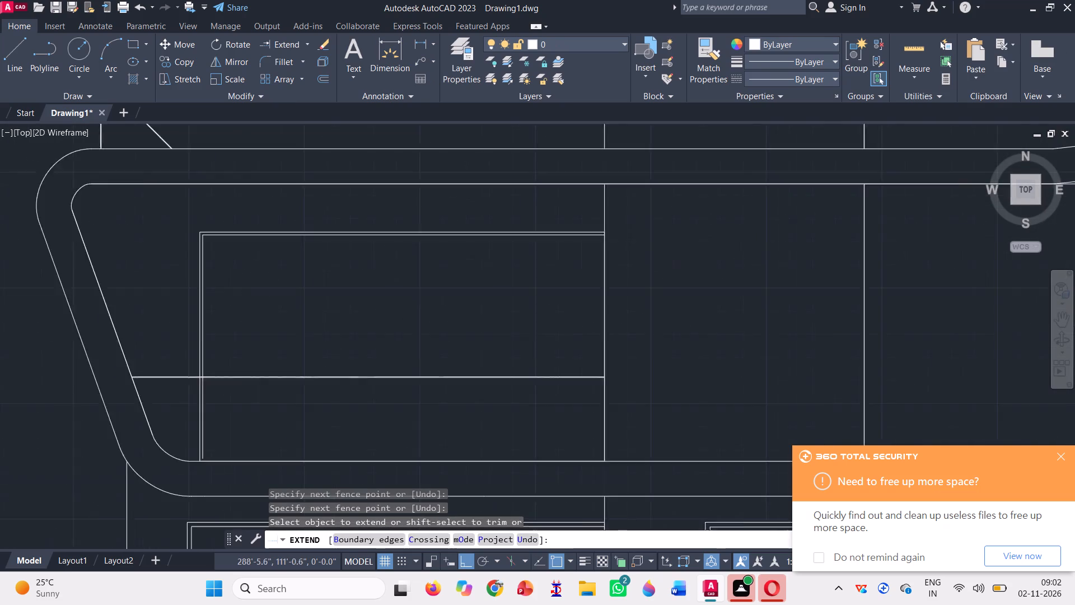
scroll(562, 212, down, 1)
scroll(423, 309, up, 4)
click(411, 291)
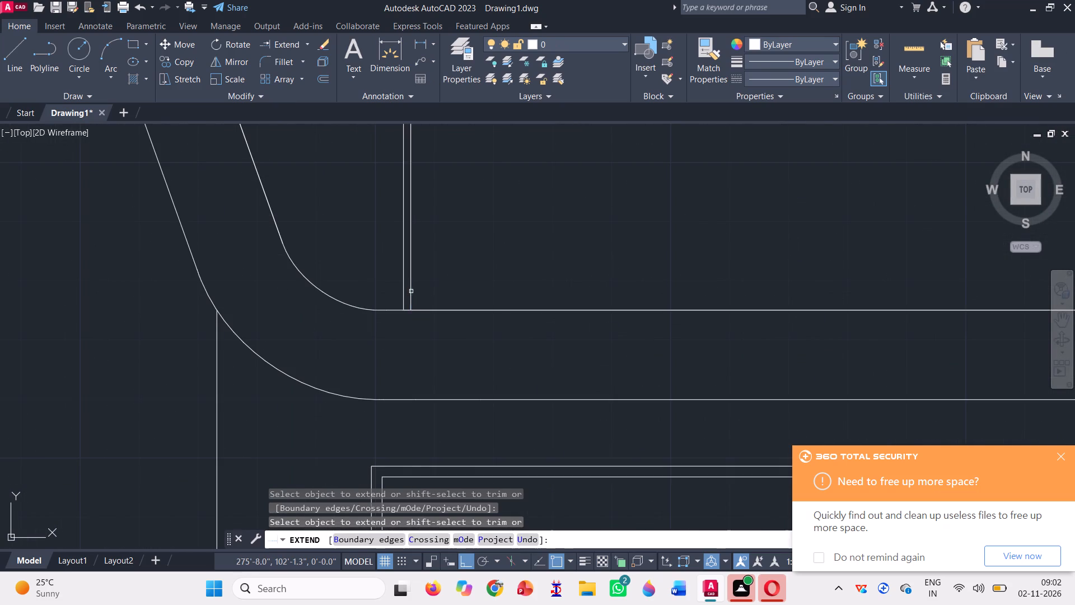
scroll(395, 336, down, 2)
key(Escape)
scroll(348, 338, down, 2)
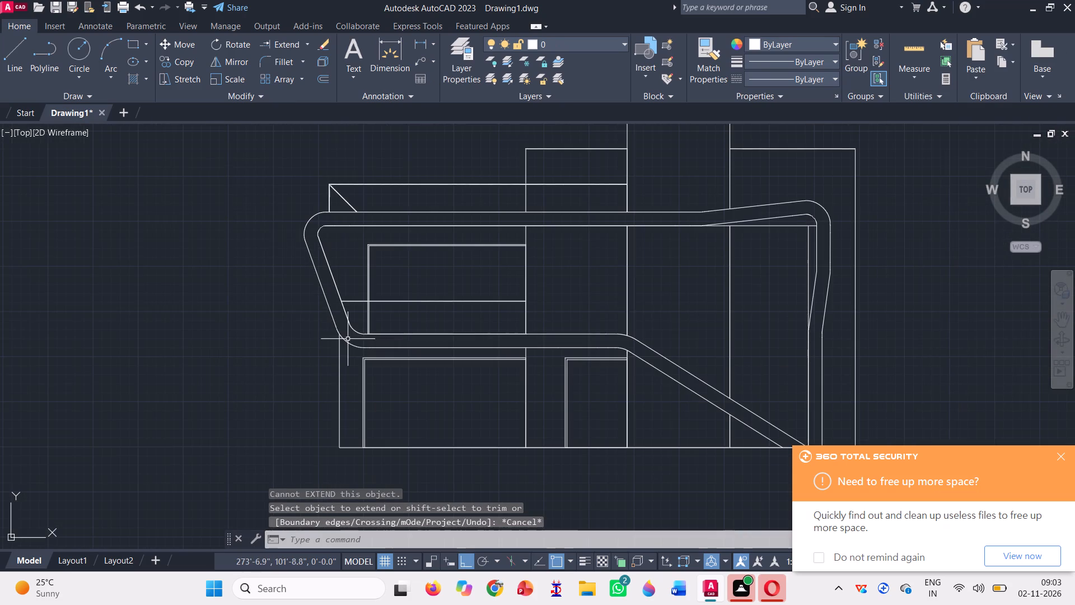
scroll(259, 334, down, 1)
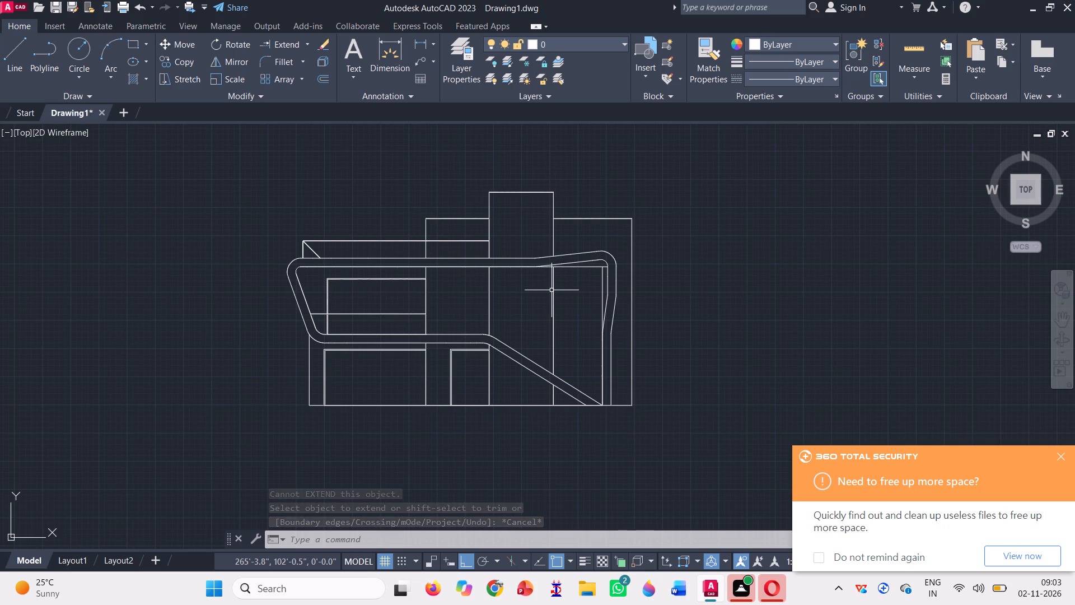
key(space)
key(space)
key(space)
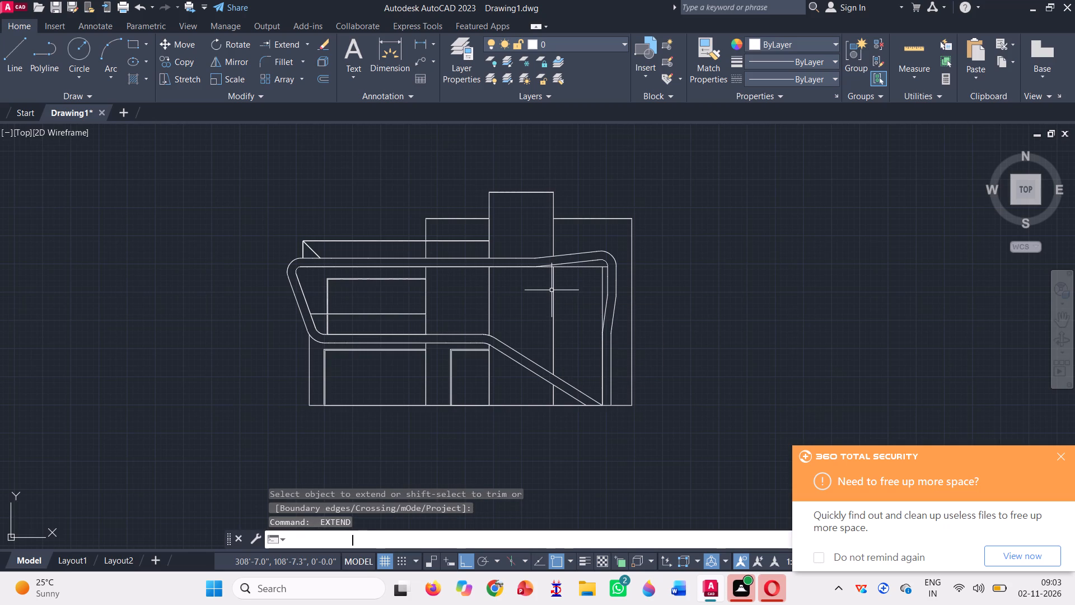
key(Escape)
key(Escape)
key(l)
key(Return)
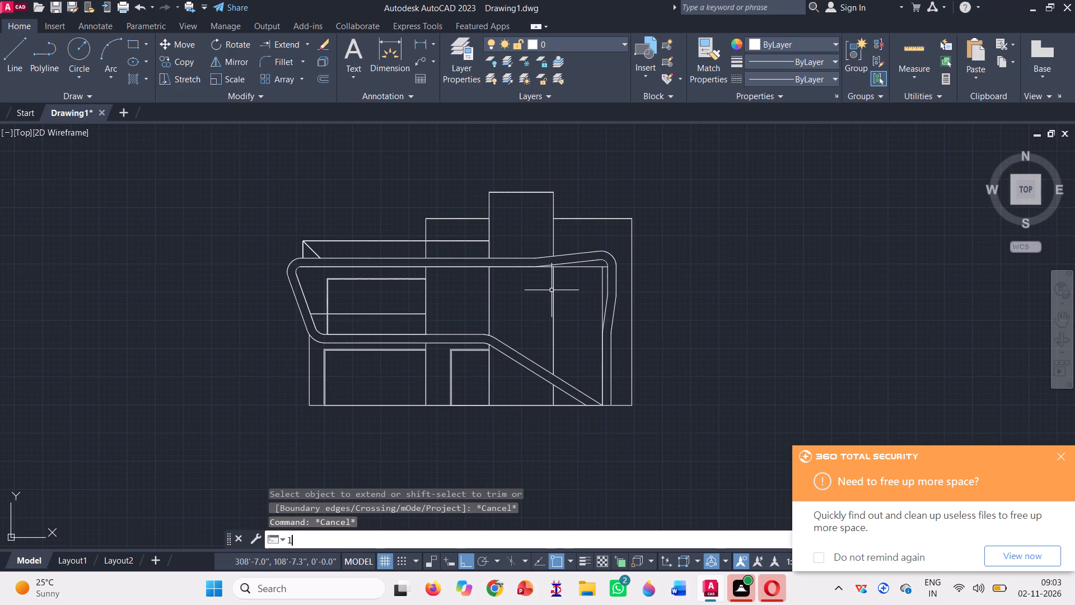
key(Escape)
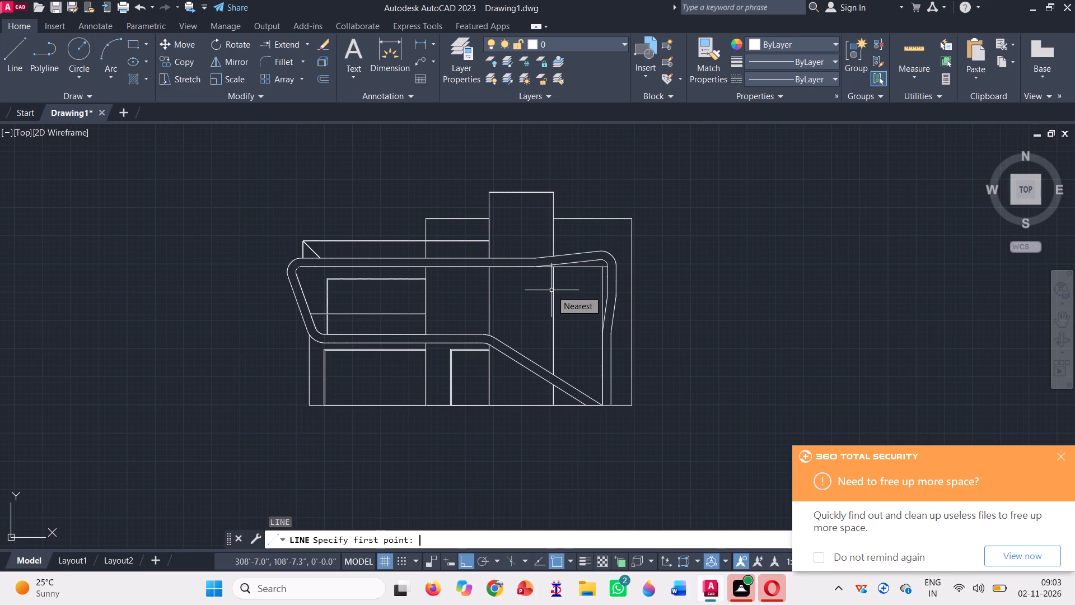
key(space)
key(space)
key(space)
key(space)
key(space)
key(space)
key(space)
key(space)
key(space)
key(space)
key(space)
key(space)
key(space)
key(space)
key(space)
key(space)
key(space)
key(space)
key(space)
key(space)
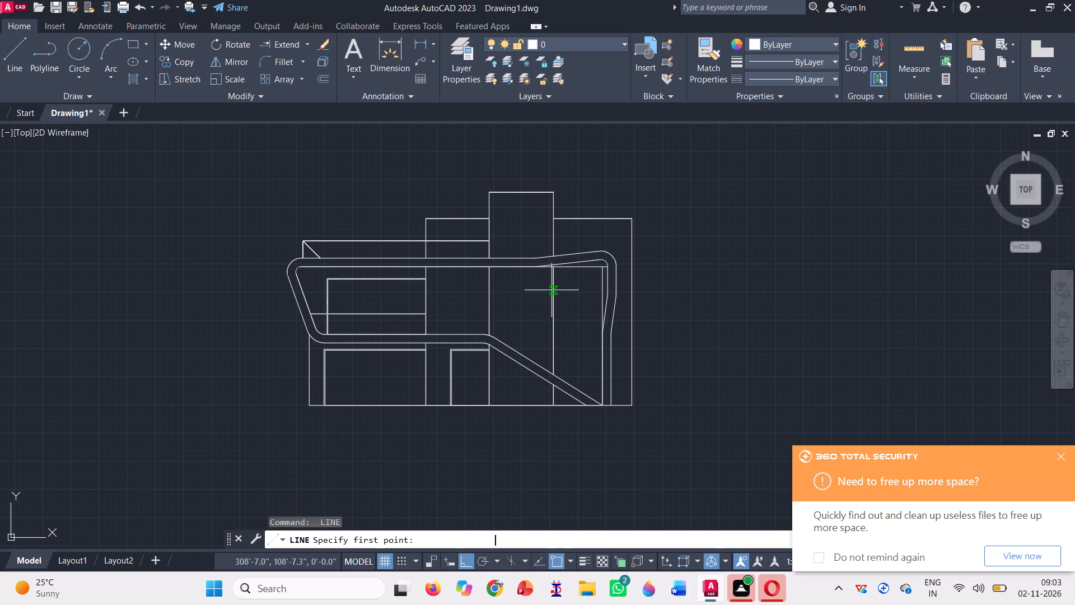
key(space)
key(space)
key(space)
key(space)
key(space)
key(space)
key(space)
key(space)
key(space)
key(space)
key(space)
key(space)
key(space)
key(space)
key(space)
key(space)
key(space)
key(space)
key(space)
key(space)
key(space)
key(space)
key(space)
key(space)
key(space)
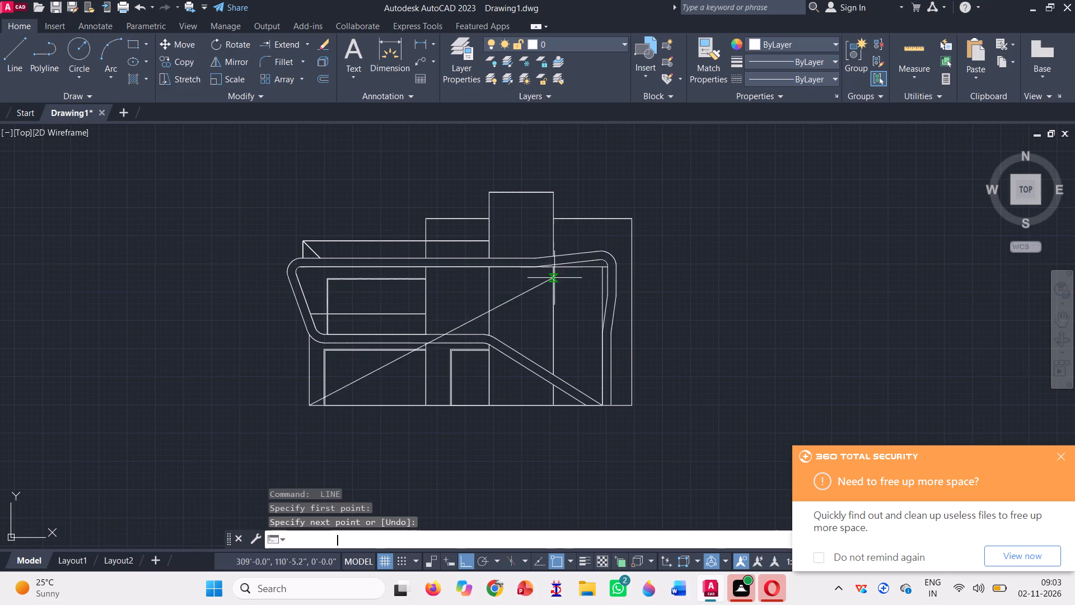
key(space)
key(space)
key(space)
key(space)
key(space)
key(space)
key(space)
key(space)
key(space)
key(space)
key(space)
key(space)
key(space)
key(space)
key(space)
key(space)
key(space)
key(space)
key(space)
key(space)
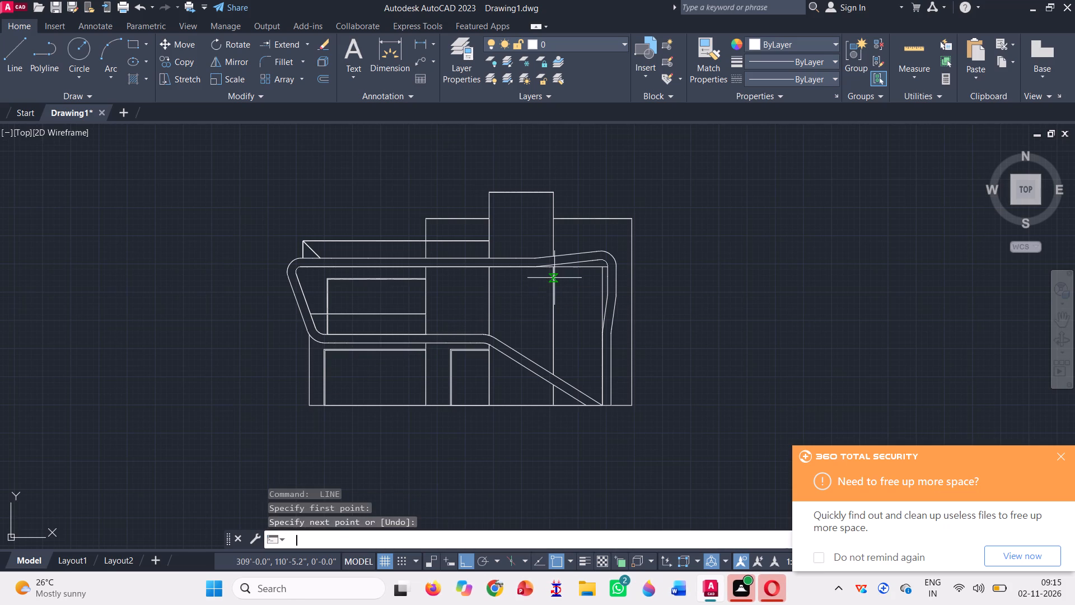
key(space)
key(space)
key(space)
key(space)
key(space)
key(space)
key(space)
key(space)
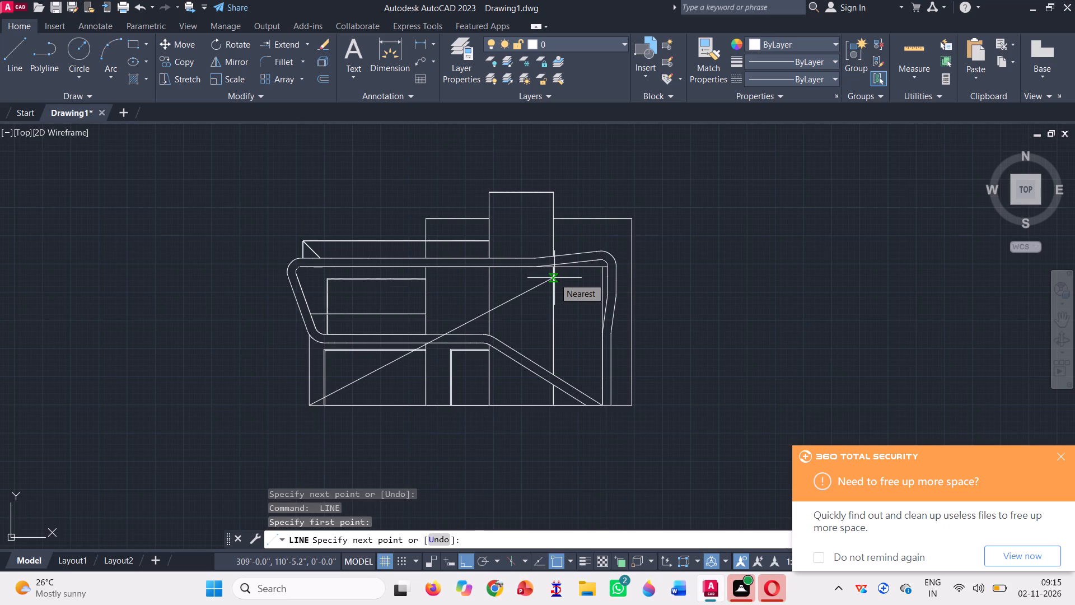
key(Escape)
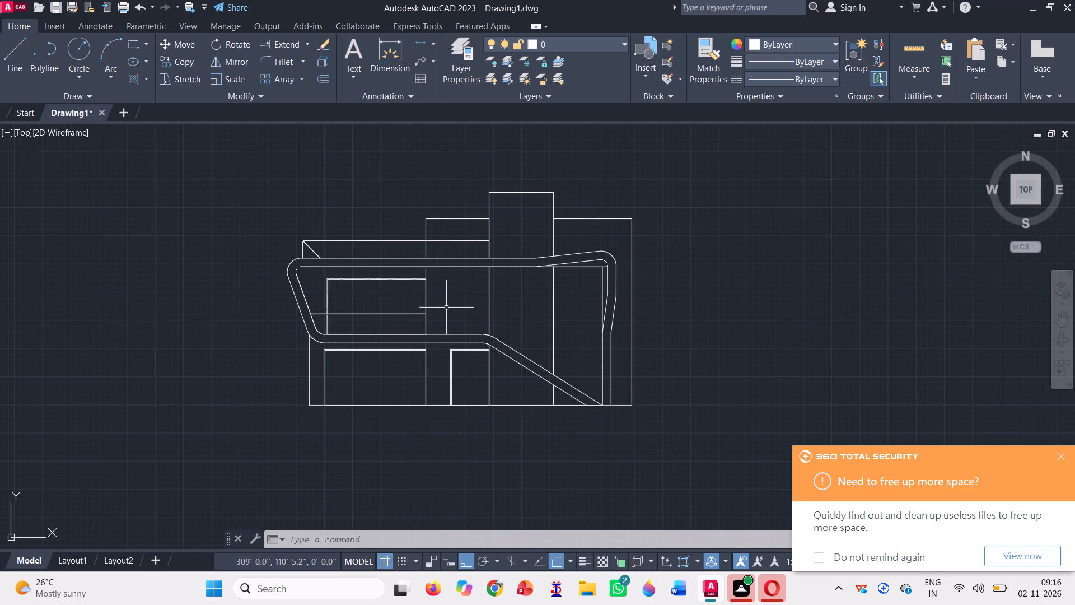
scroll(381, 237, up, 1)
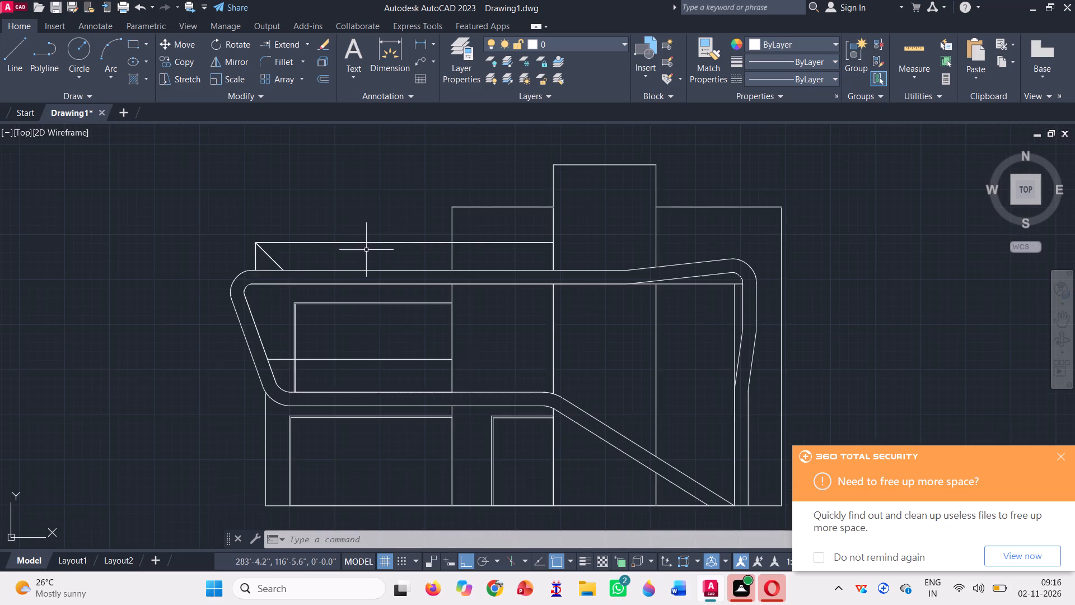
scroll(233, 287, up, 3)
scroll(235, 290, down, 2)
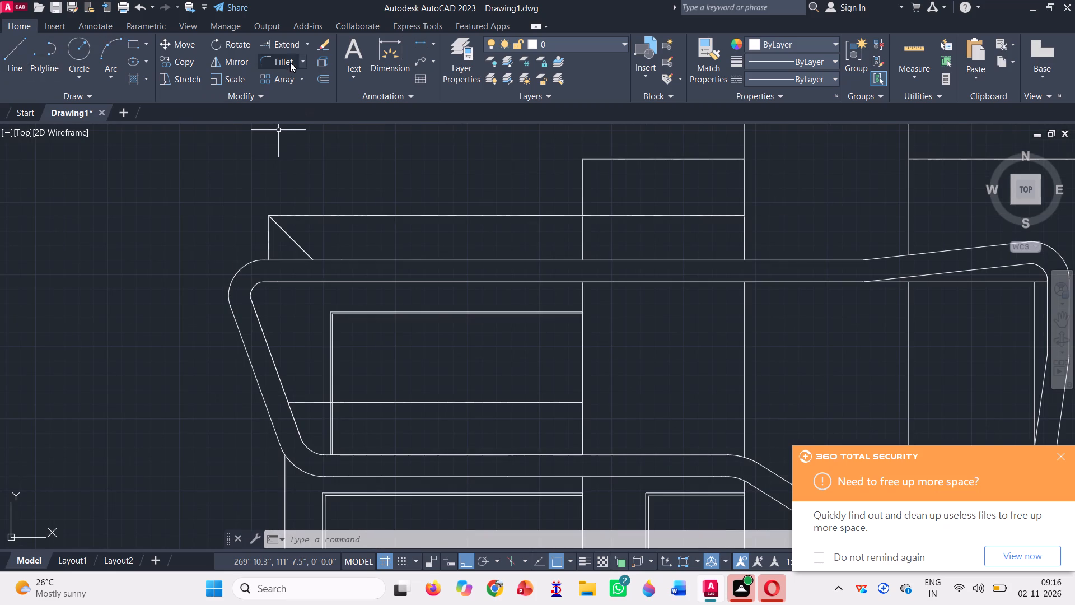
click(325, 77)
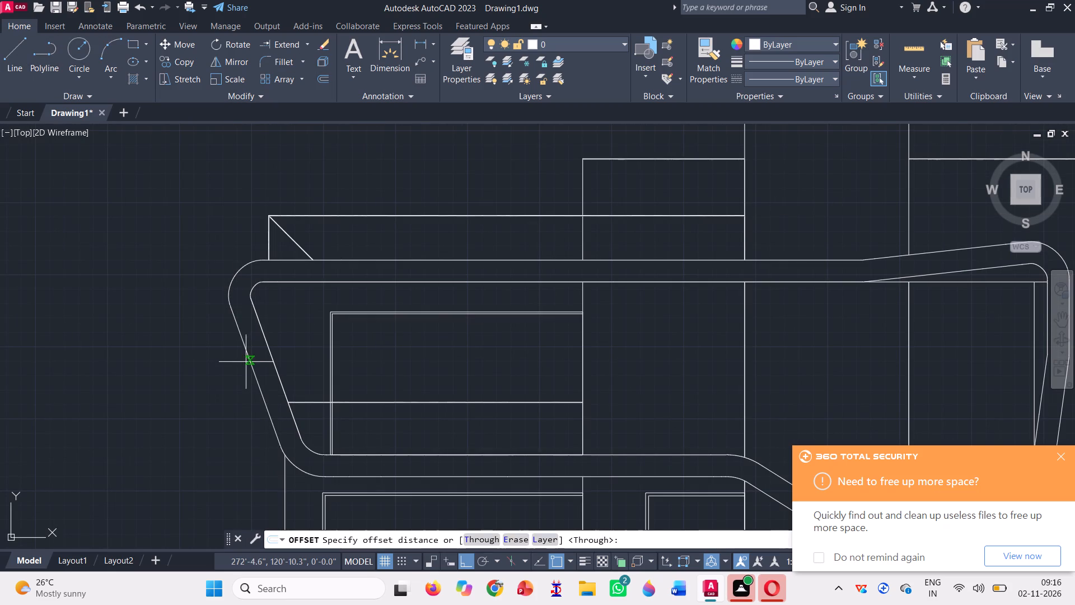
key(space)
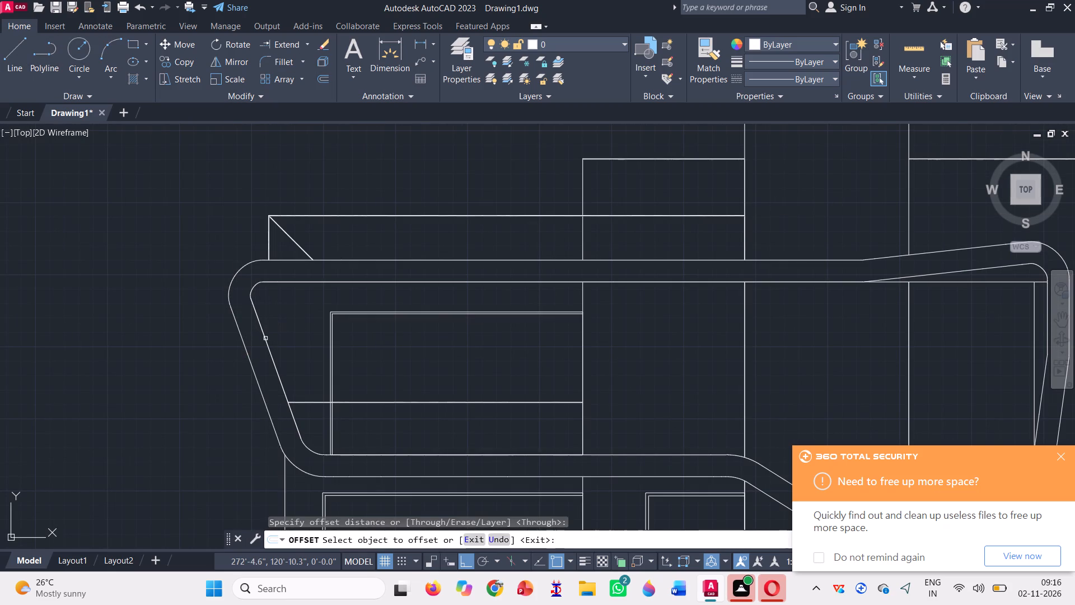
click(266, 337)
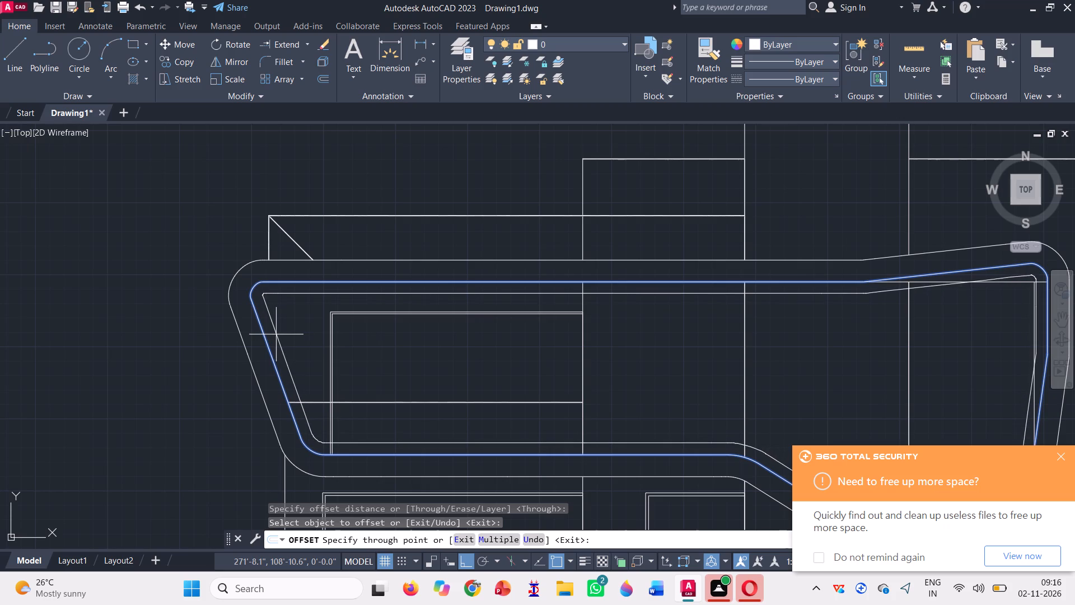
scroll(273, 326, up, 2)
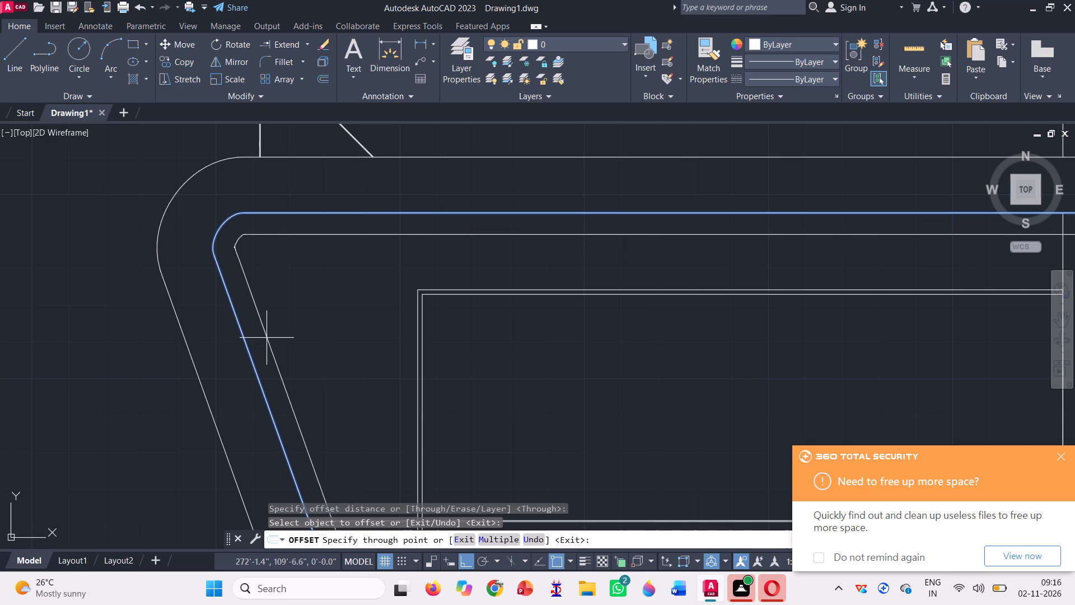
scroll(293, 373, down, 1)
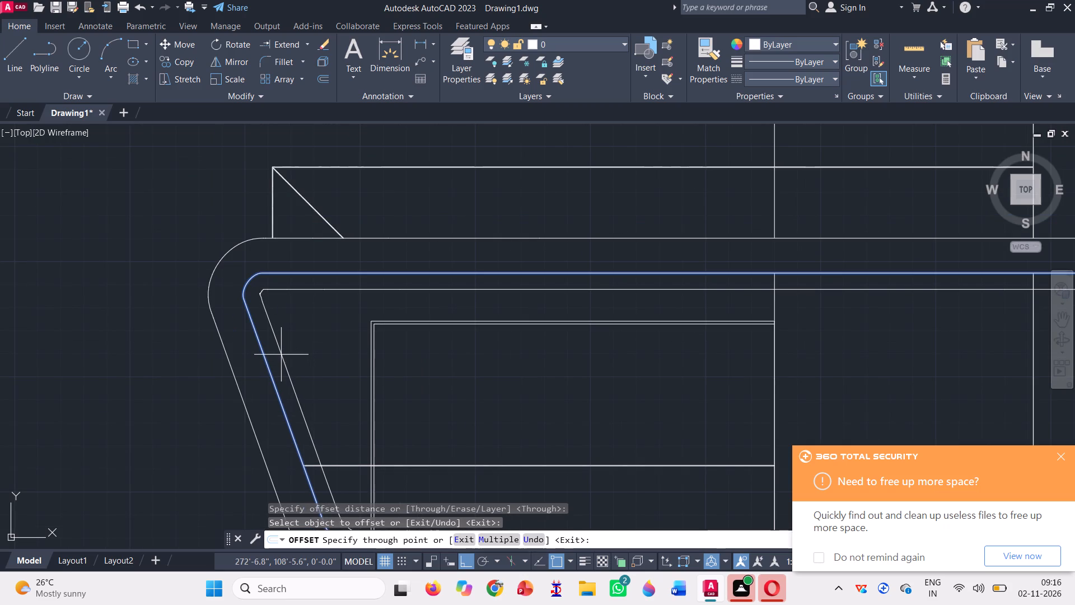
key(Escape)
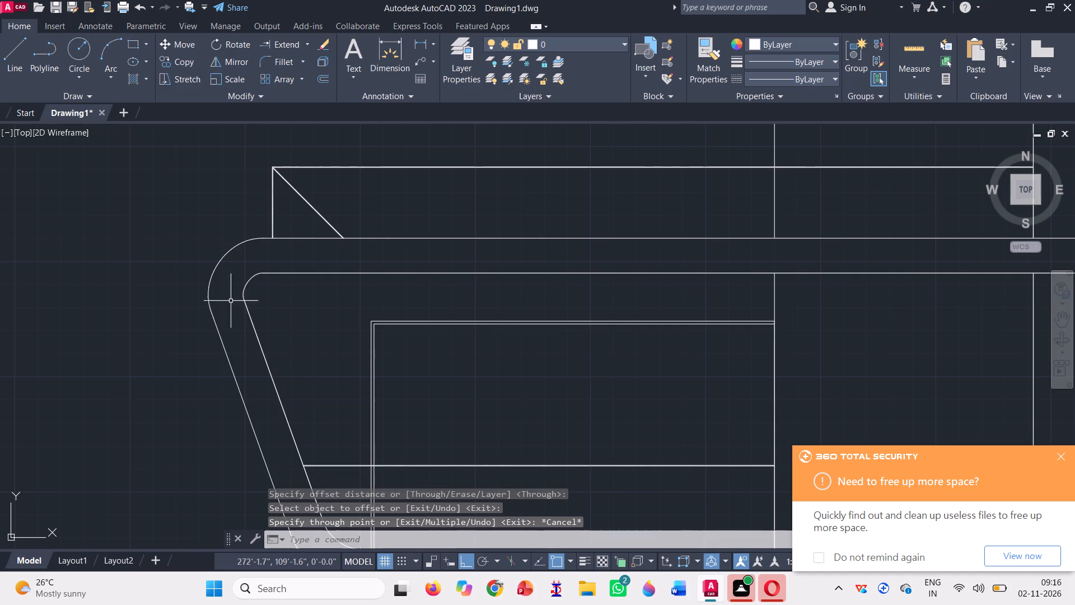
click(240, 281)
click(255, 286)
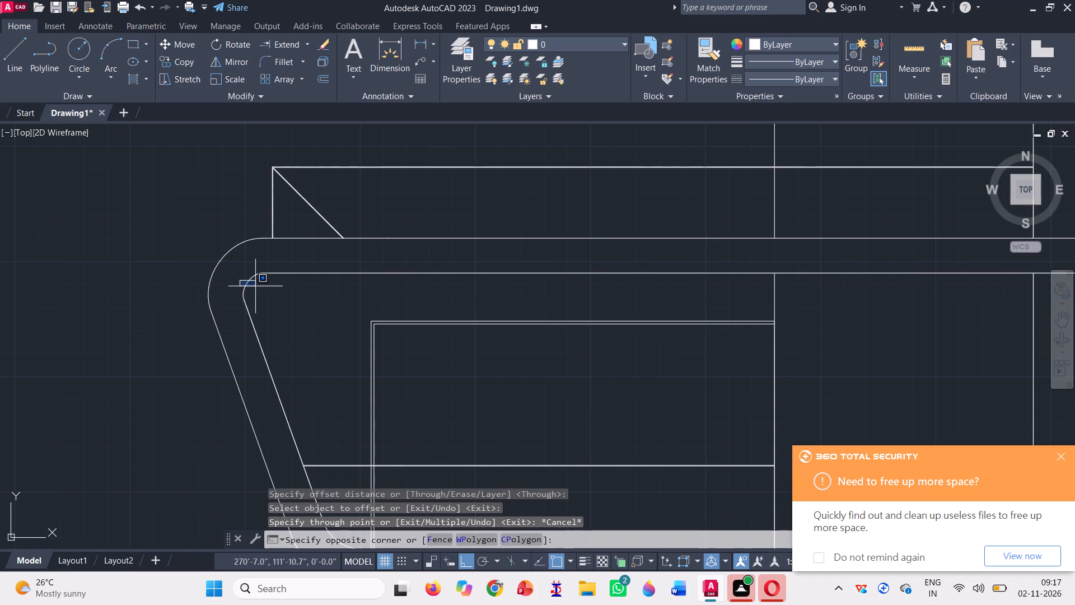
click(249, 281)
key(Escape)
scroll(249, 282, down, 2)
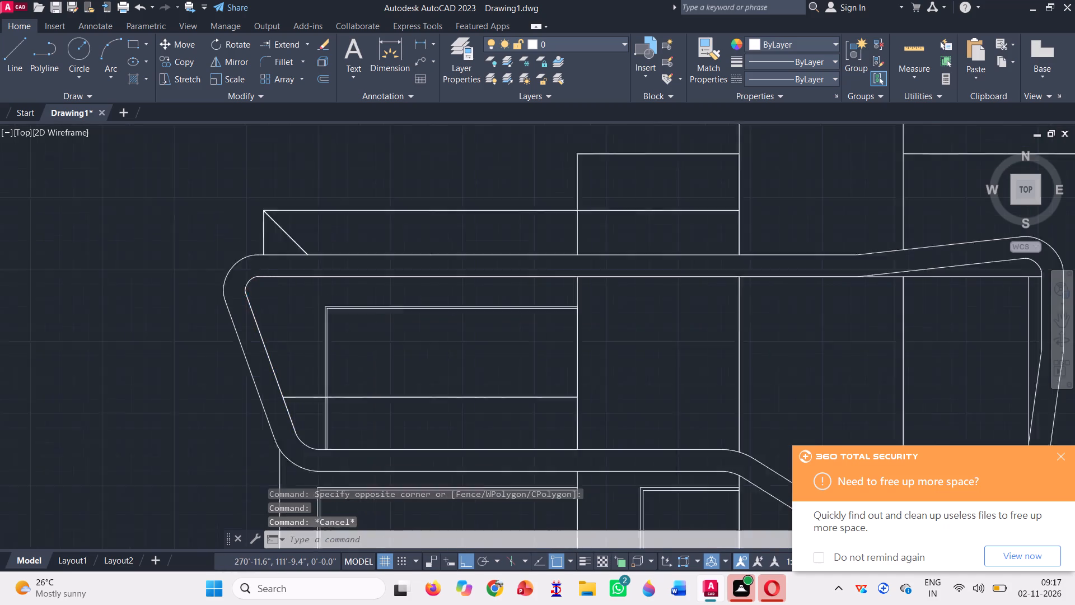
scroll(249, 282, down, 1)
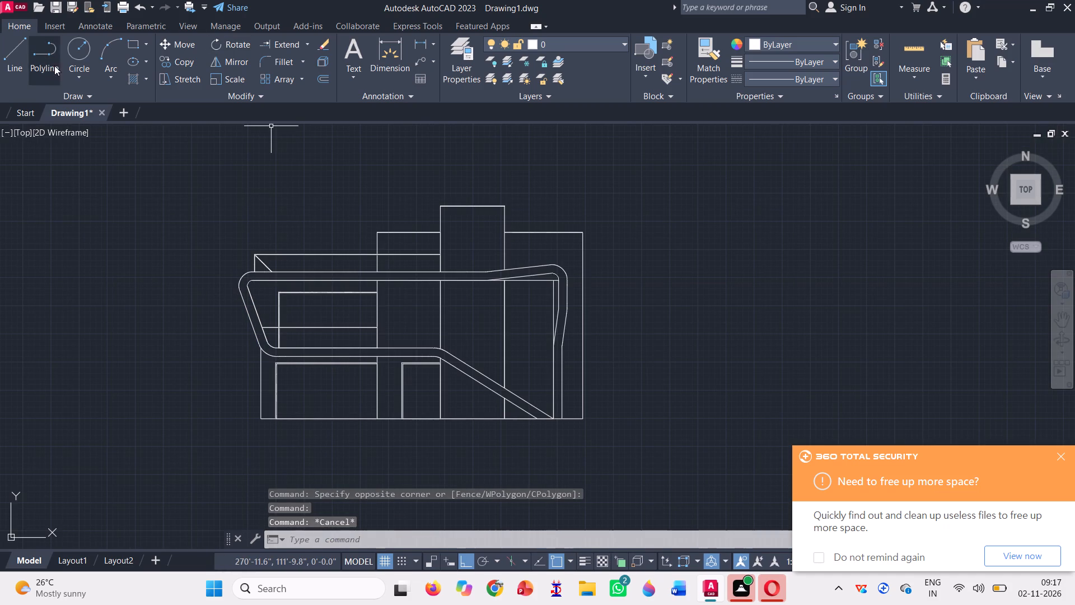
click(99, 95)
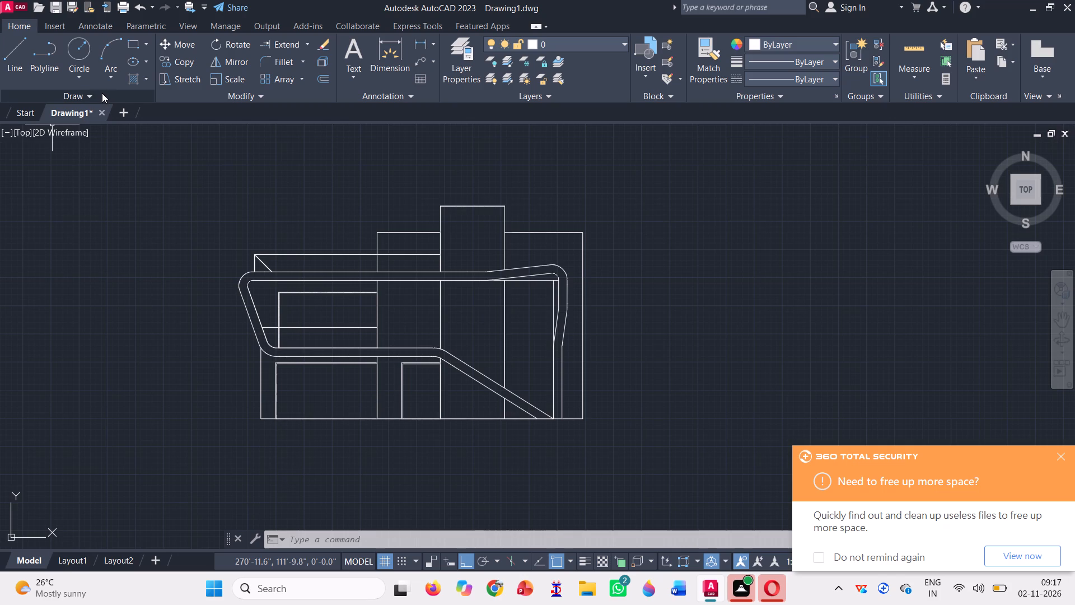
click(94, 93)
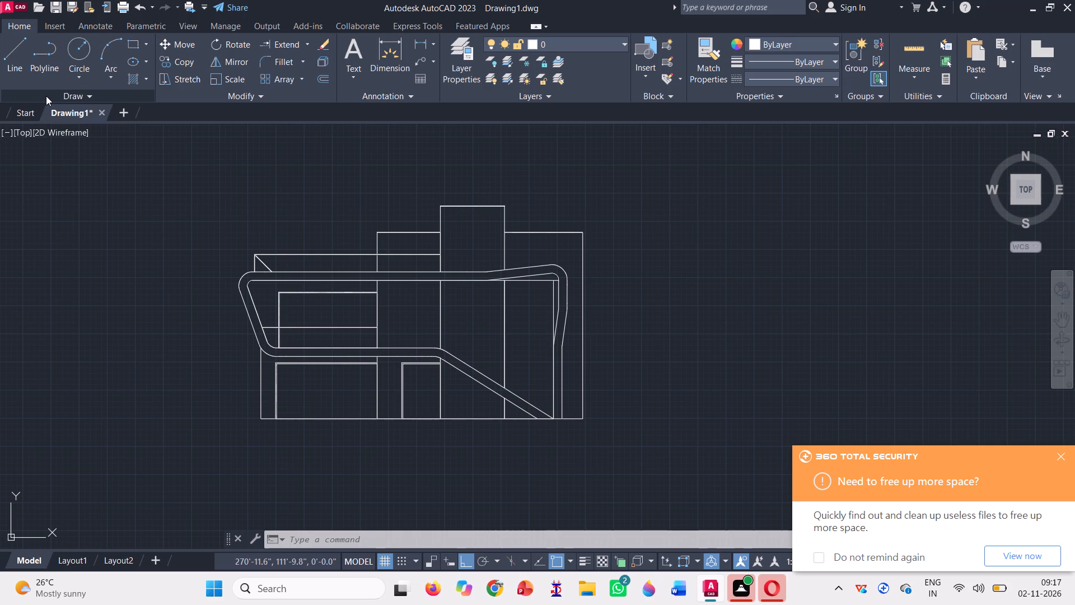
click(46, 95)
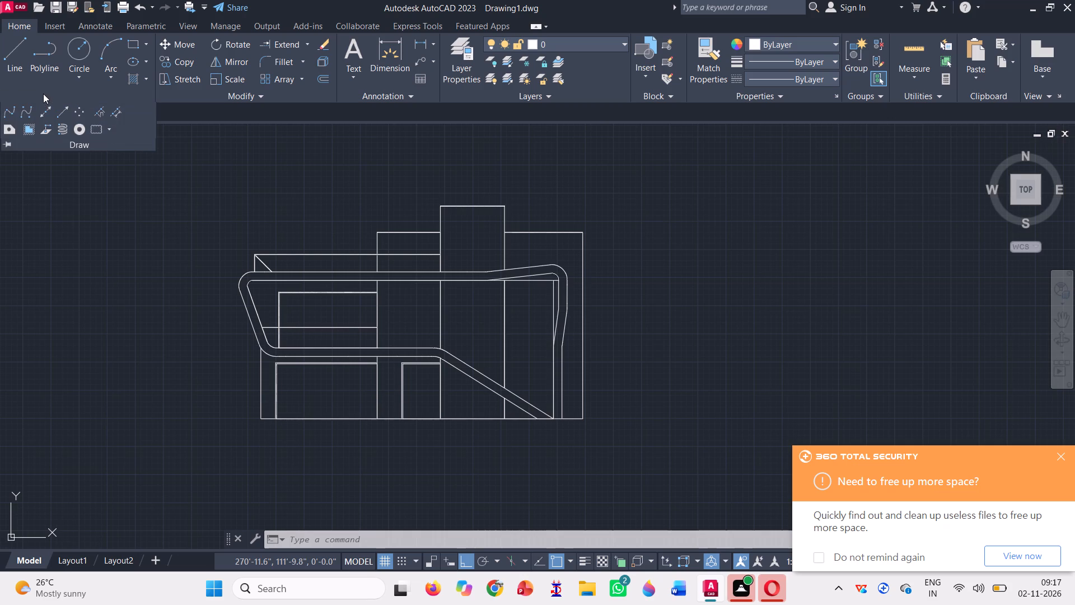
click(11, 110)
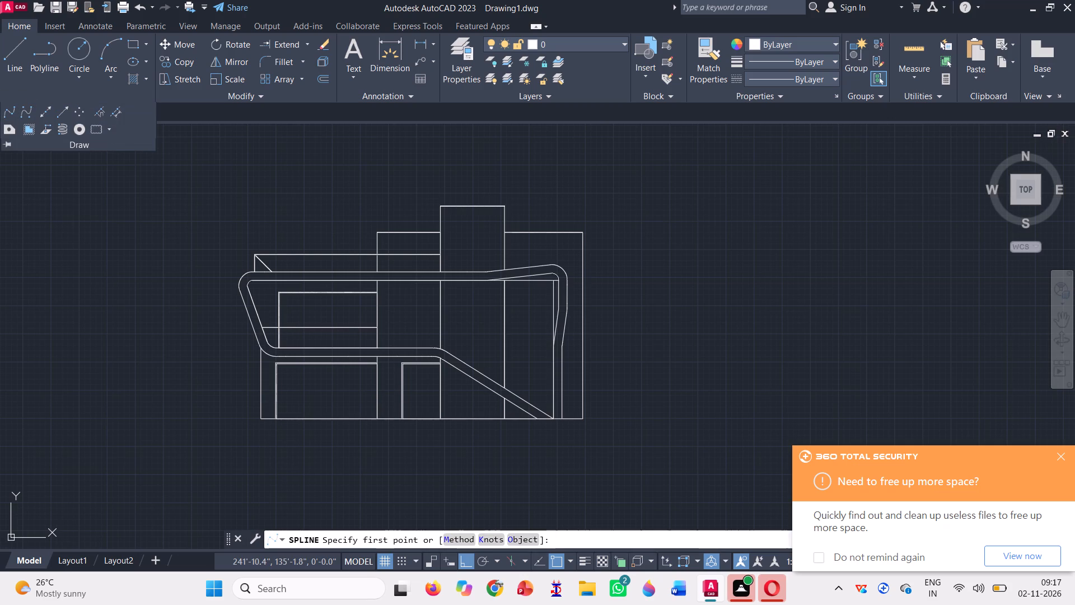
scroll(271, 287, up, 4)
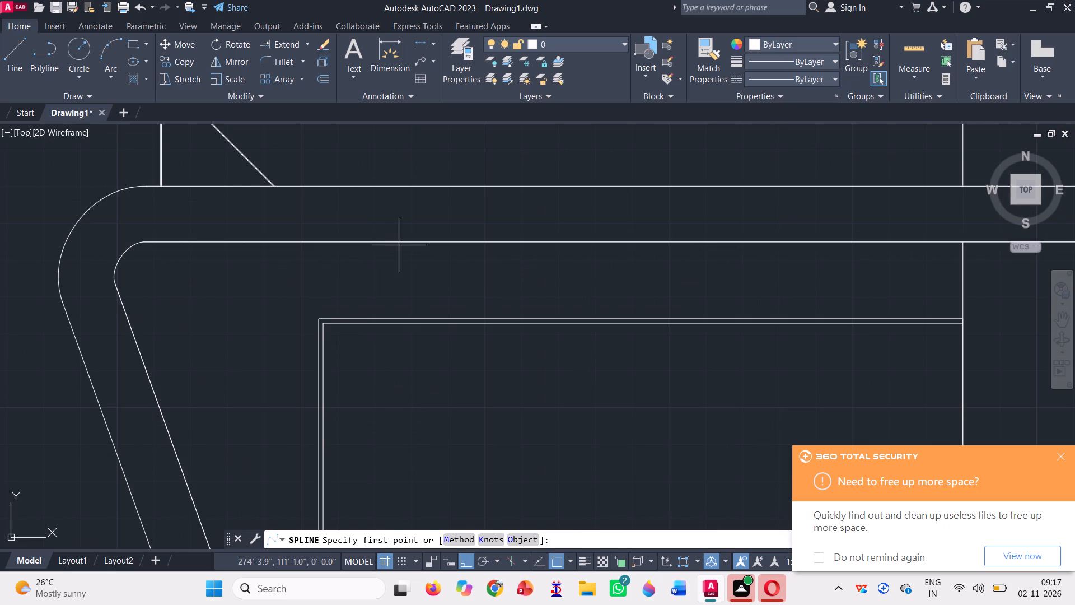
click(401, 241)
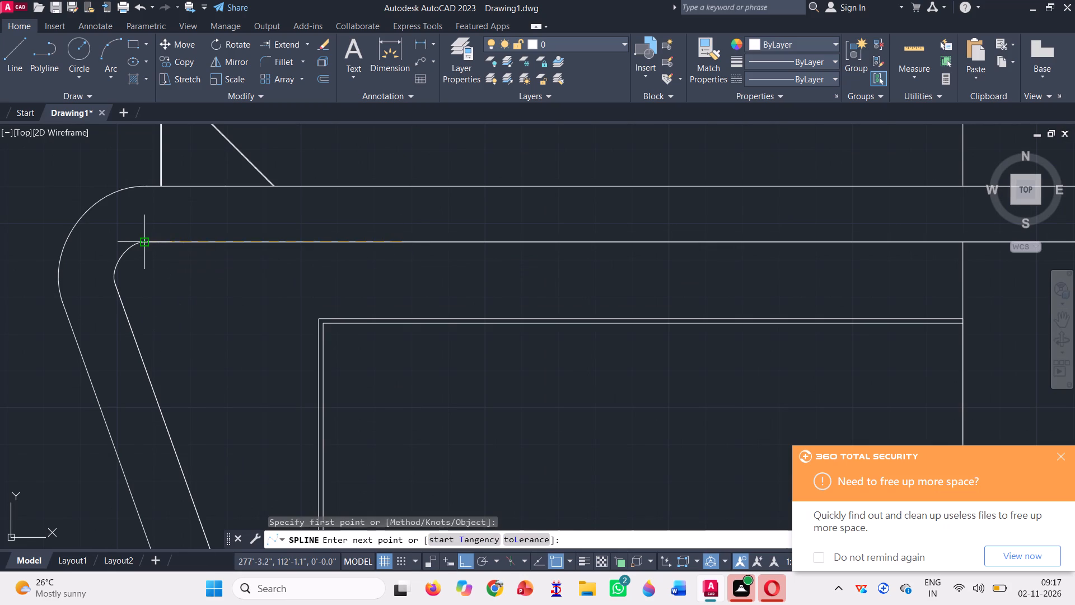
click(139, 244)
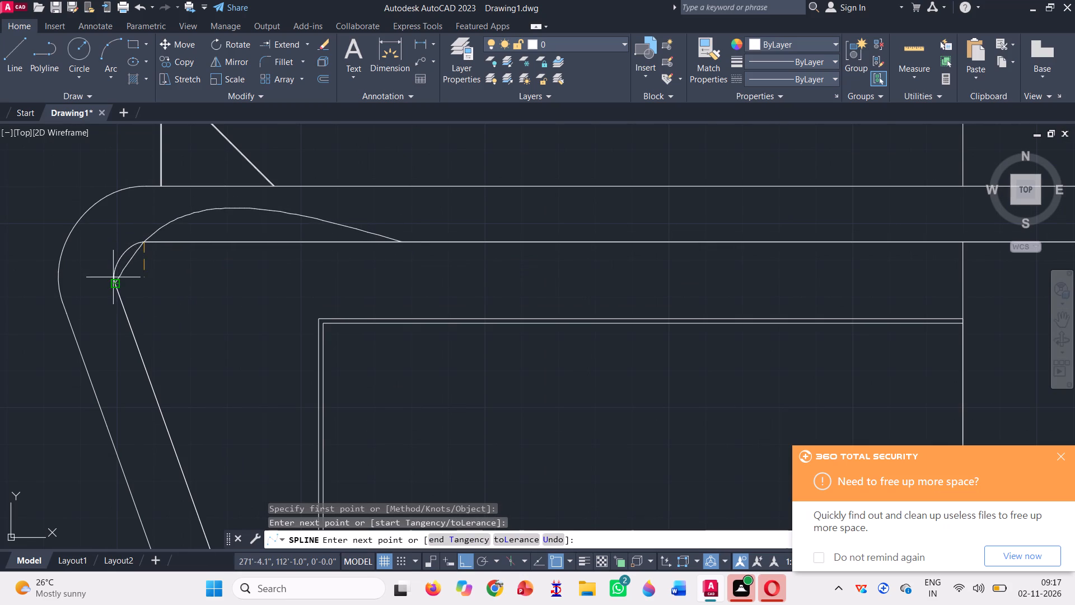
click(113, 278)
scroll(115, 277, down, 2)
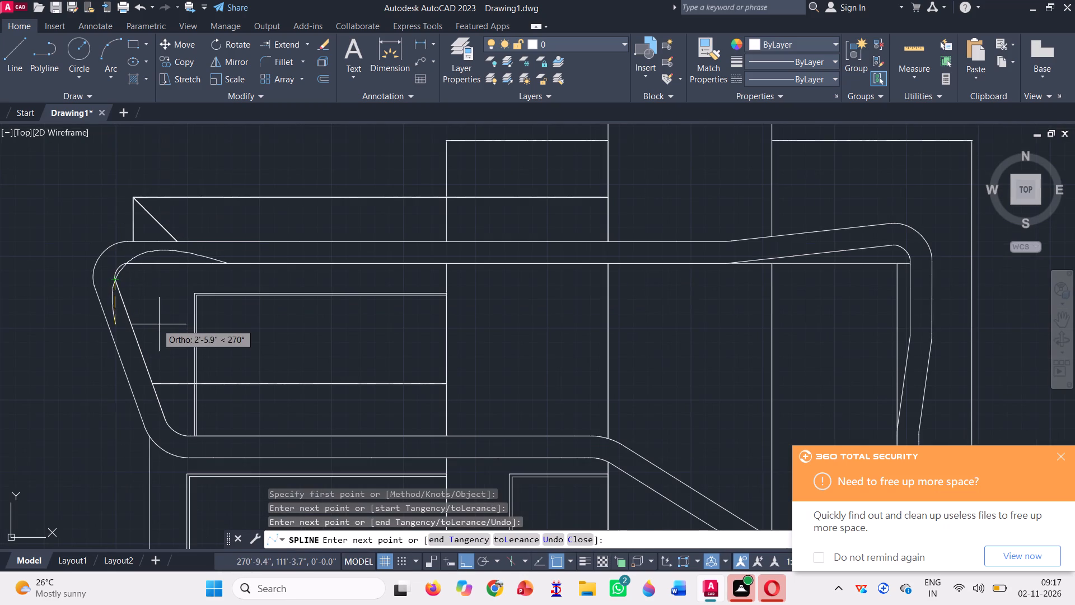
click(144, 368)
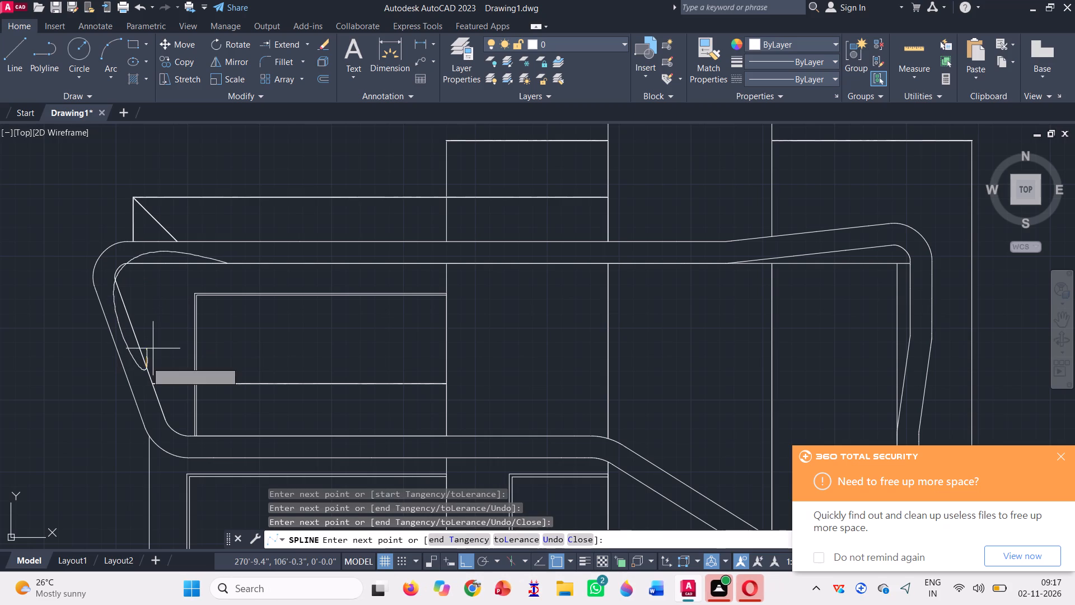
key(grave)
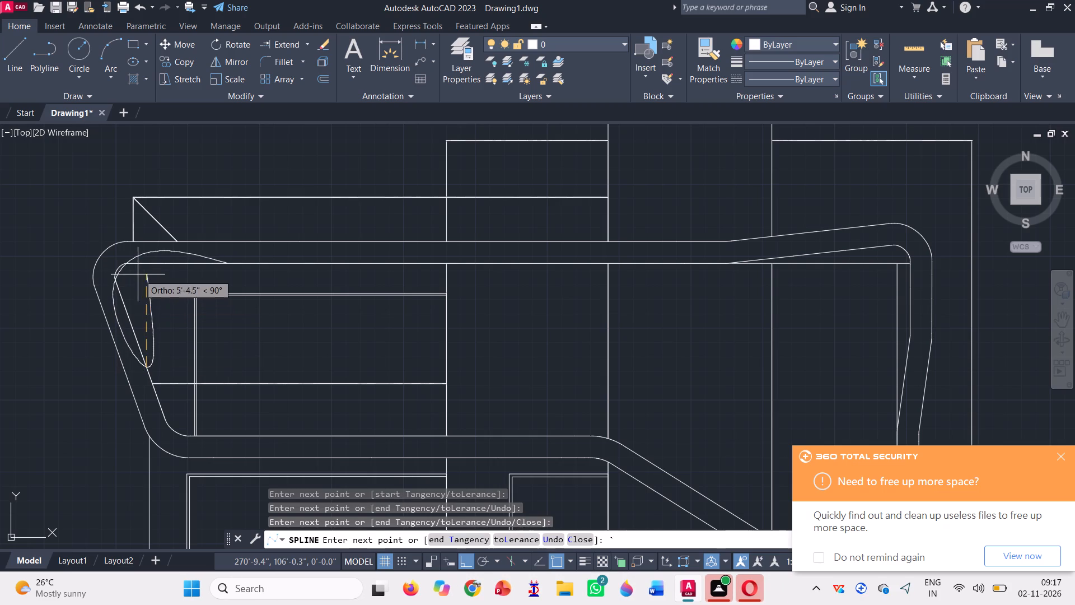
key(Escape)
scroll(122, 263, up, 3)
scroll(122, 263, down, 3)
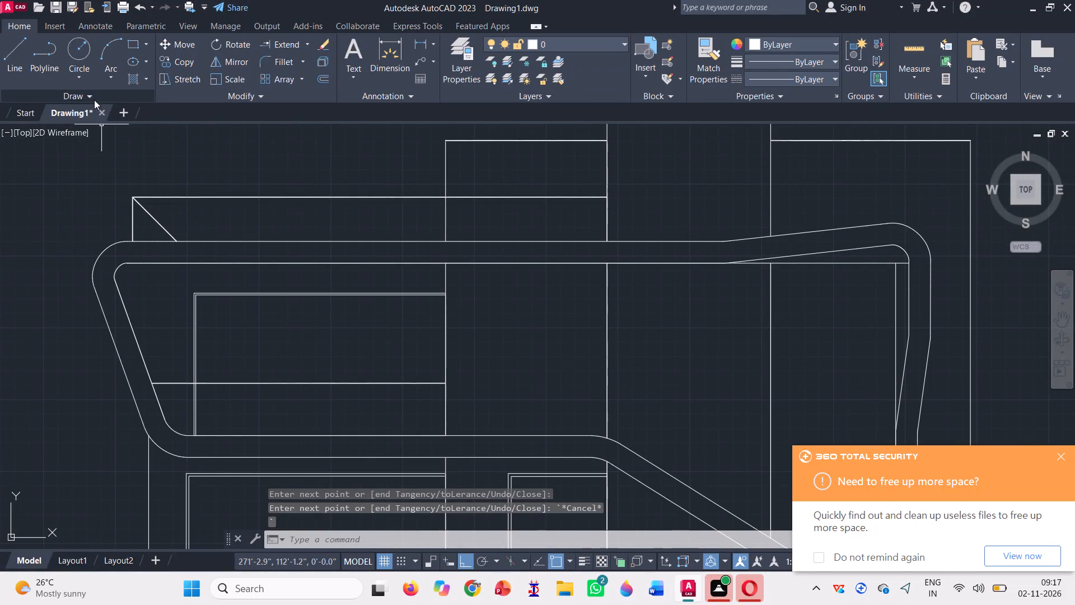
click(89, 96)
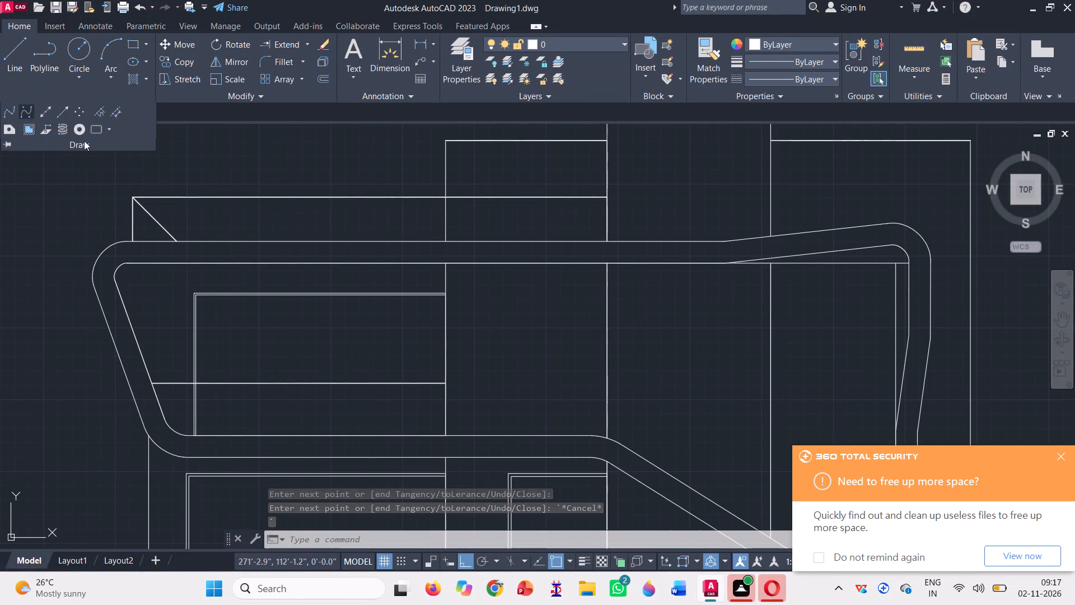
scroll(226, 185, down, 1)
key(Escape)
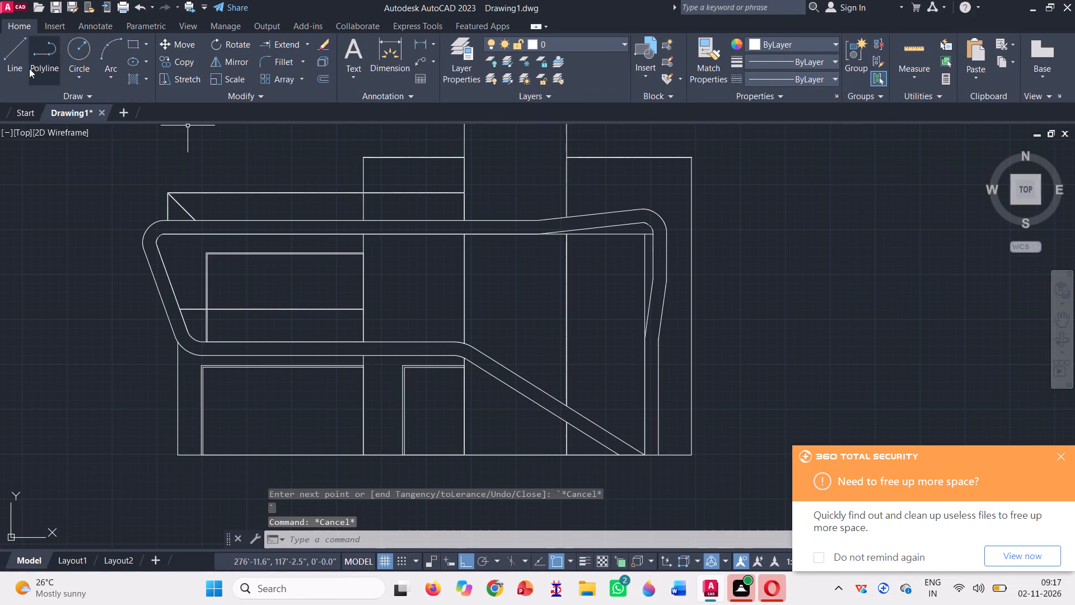
Draw a horizontal line about 15' long over the frame's inner top edge, starting where the rounded upper-left corner ends.
click(13, 54)
scroll(154, 239, up, 2)
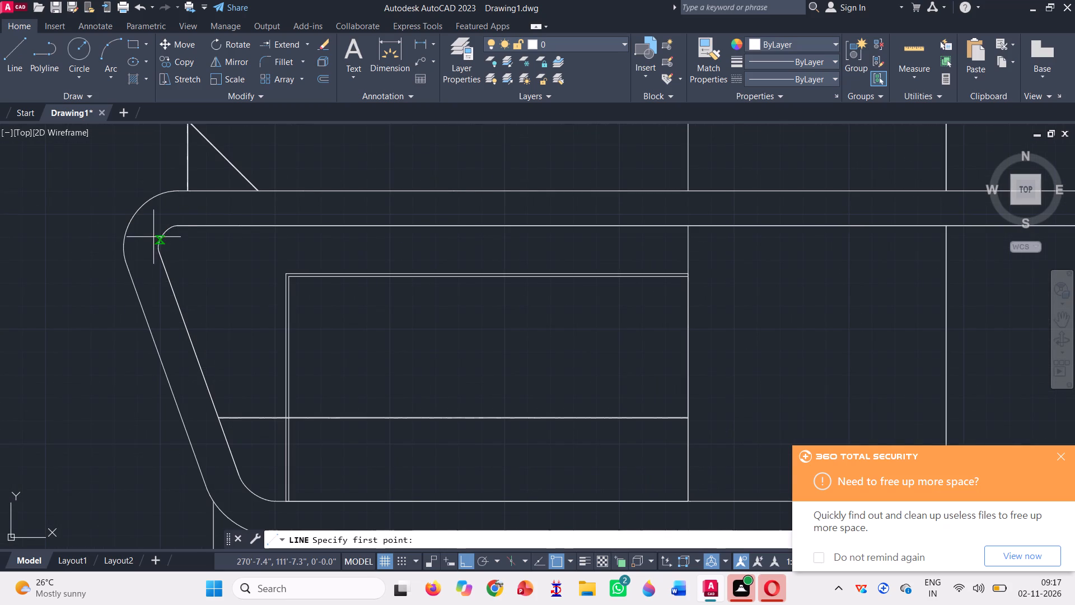
click(177, 224)
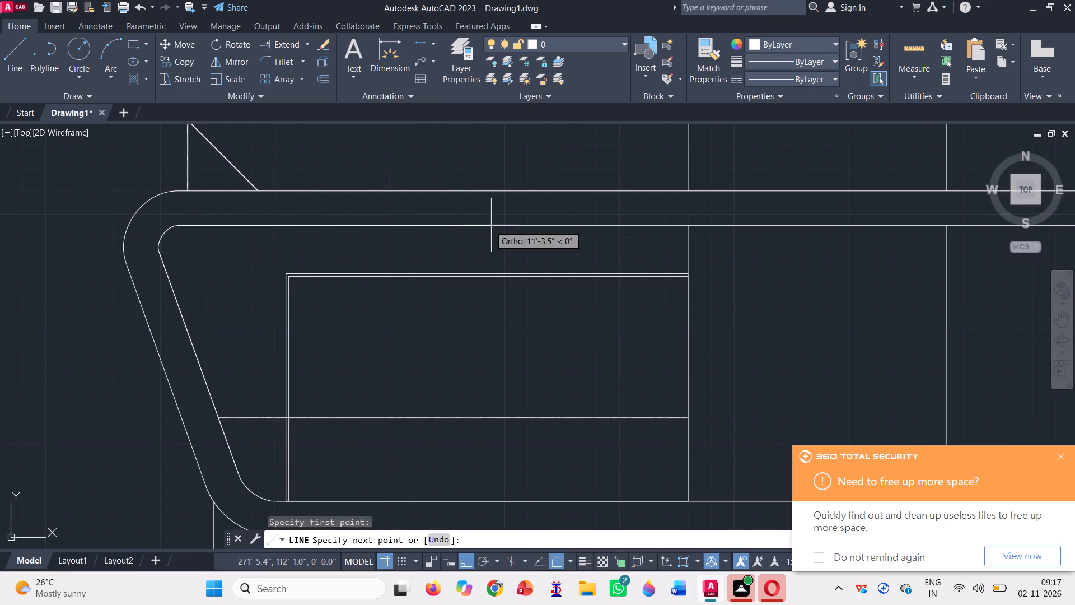
click(590, 225)
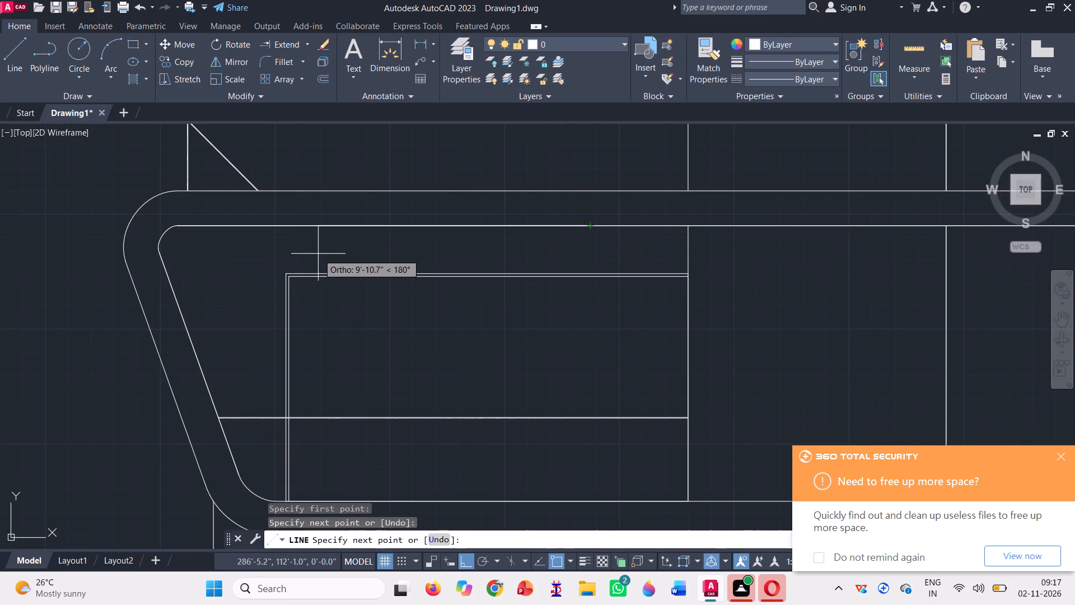
key(space)
With Ortho off, draw a line over the frame's slanted inner edge, from the rounded corner's lower end down to the thin rail.
key(l)
key(Return)
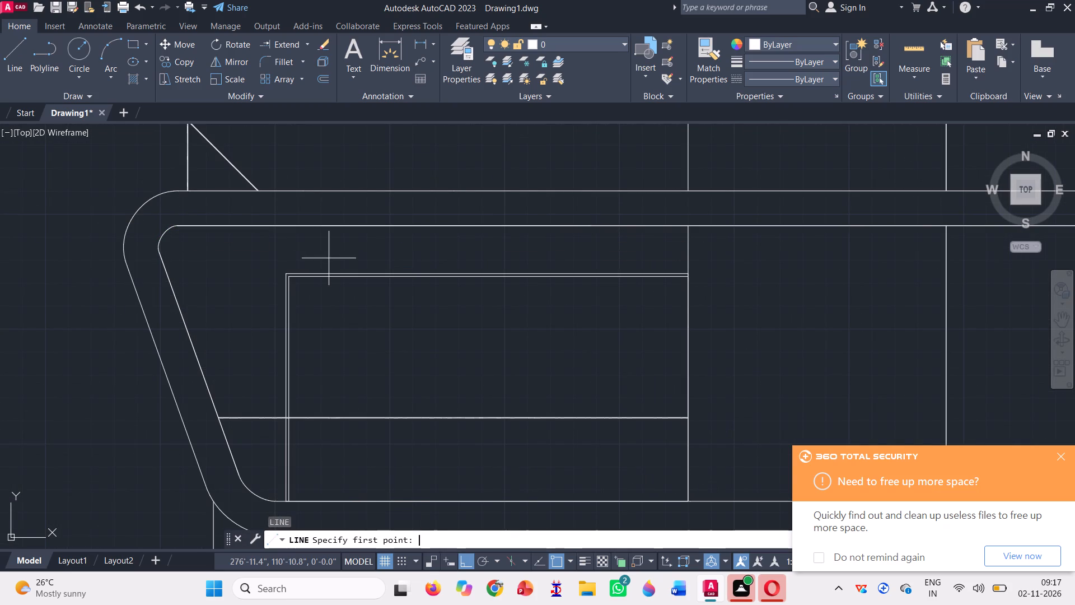
key(F8)
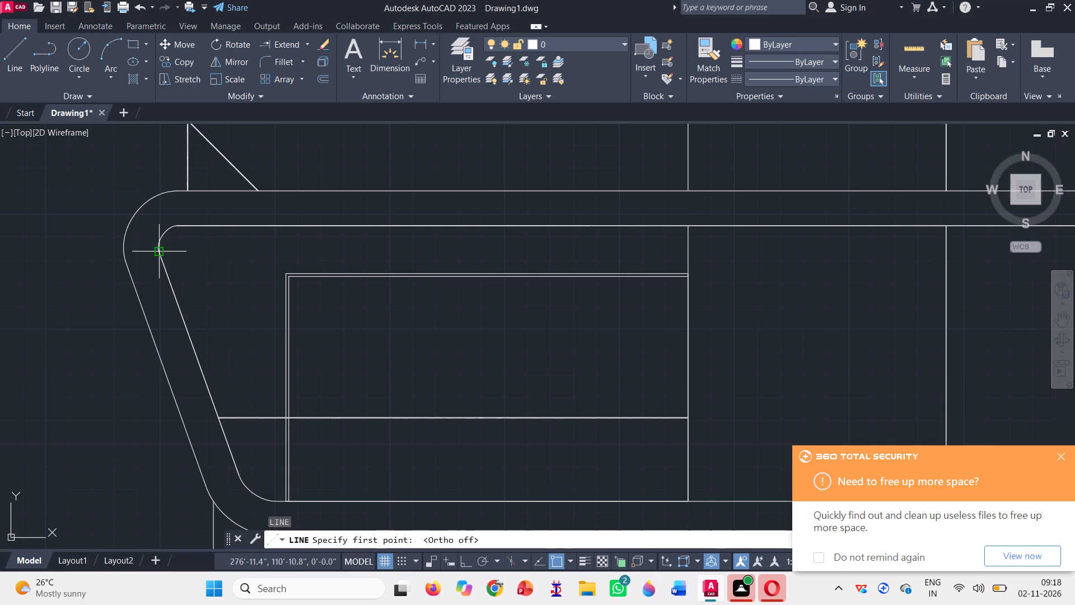
click(163, 252)
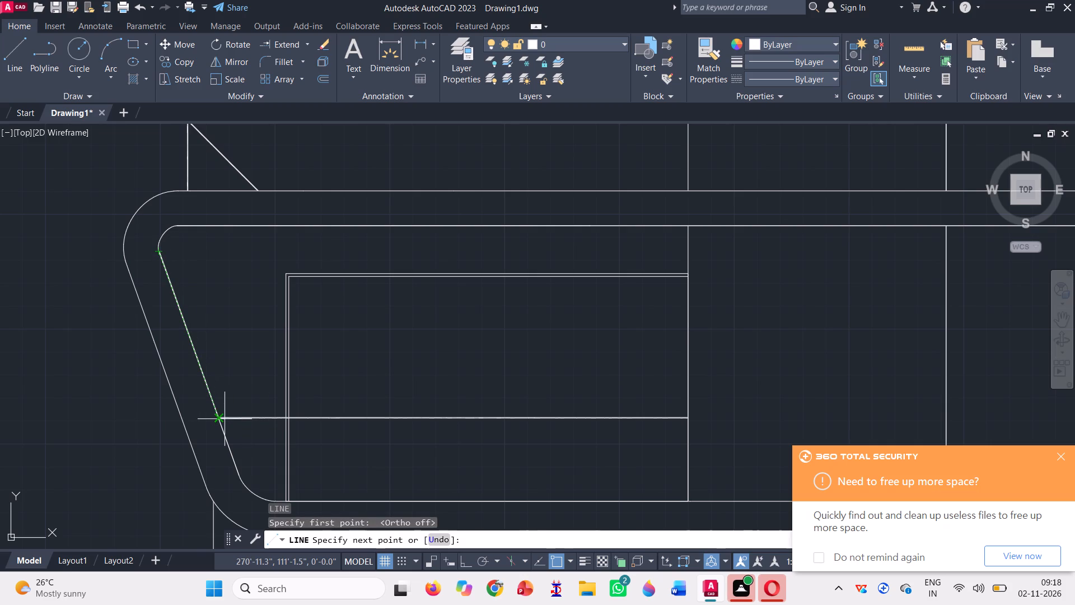
click(221, 419)
key(space)
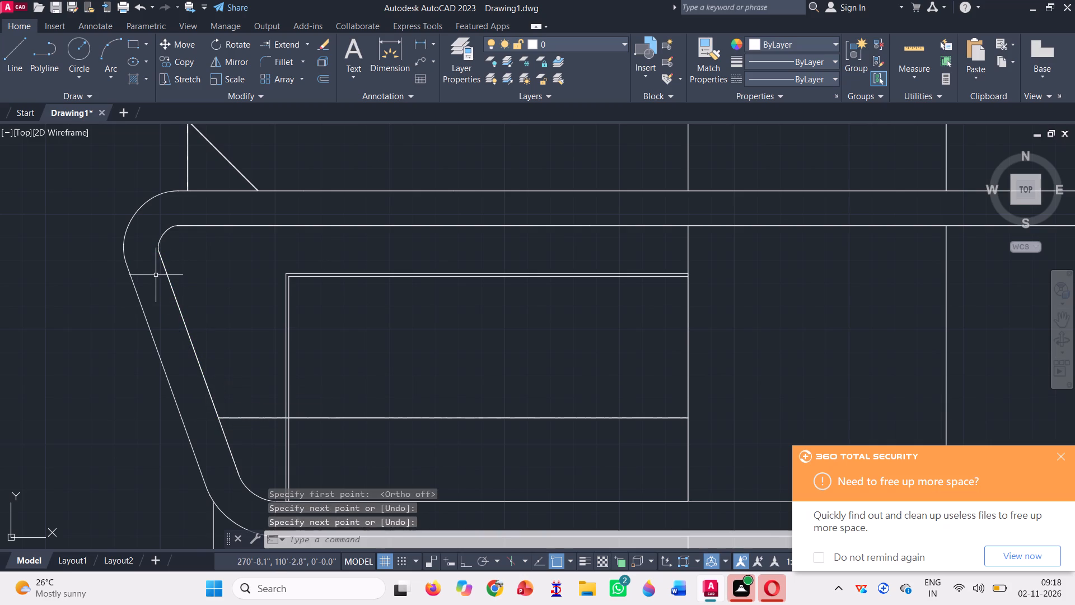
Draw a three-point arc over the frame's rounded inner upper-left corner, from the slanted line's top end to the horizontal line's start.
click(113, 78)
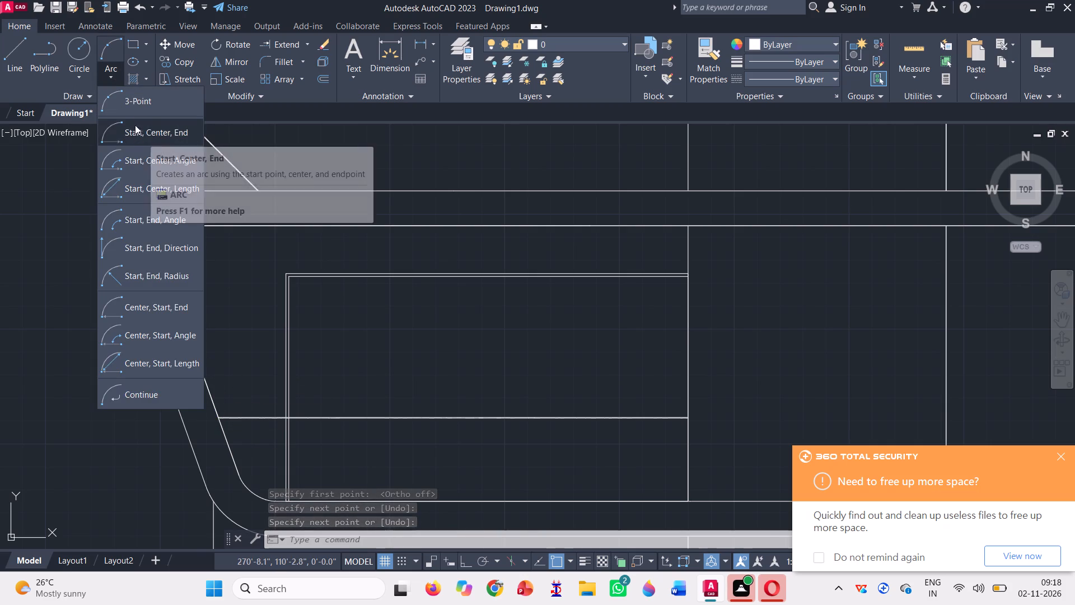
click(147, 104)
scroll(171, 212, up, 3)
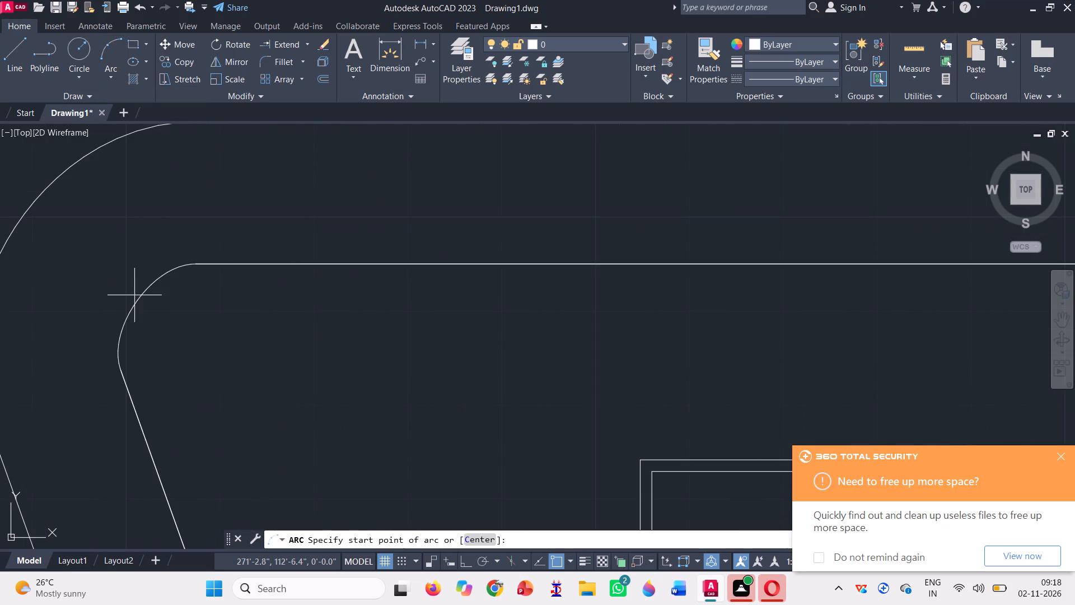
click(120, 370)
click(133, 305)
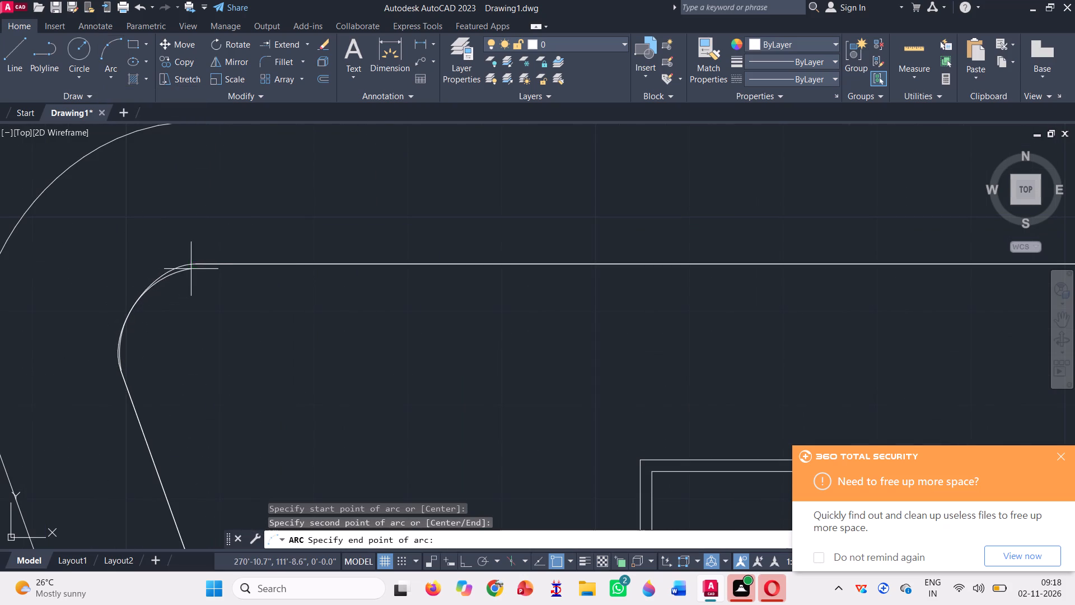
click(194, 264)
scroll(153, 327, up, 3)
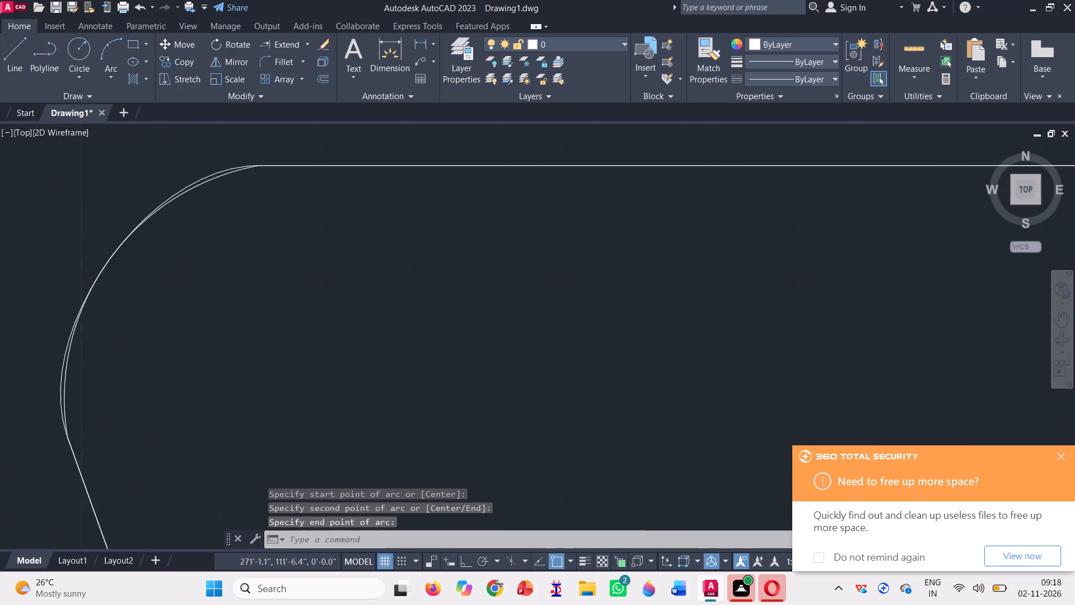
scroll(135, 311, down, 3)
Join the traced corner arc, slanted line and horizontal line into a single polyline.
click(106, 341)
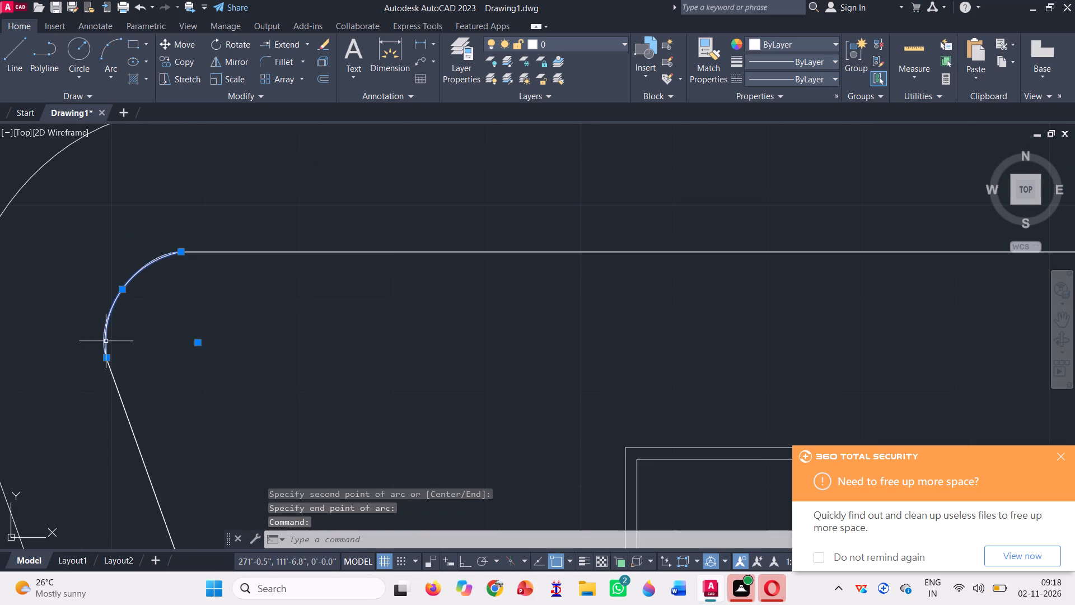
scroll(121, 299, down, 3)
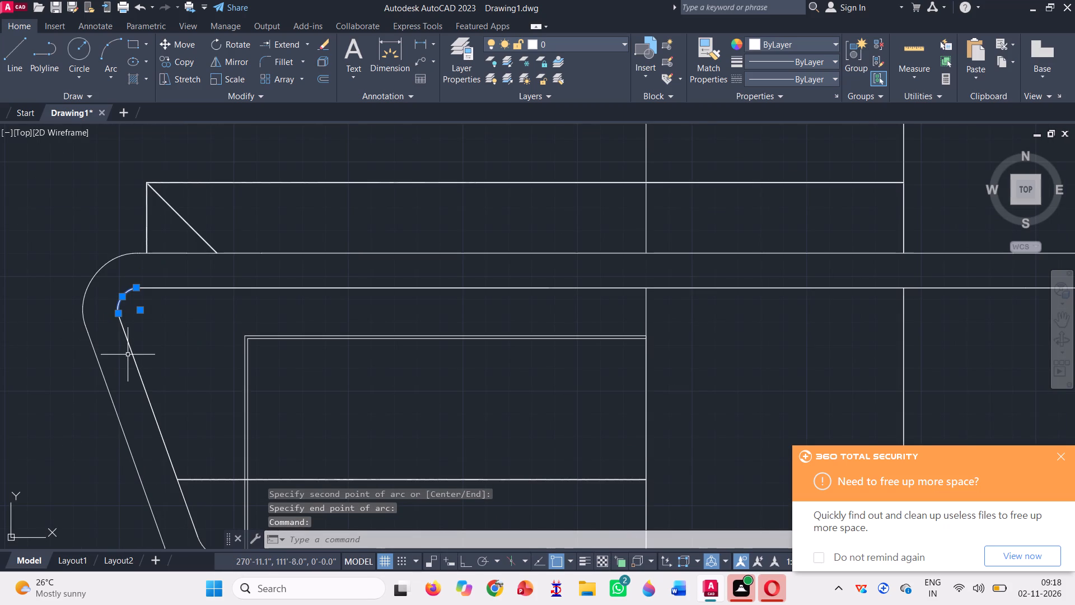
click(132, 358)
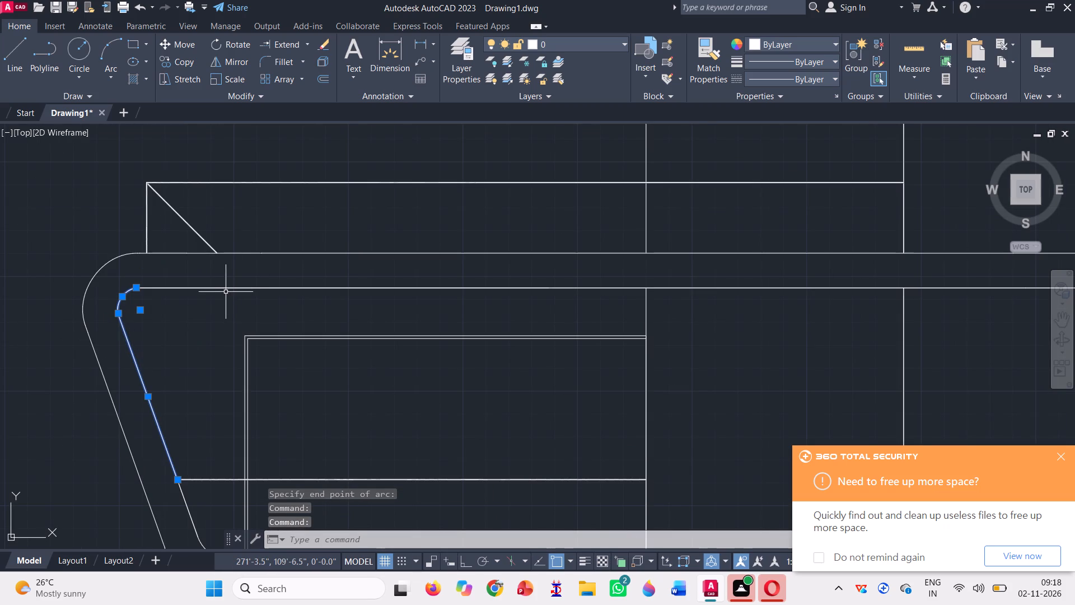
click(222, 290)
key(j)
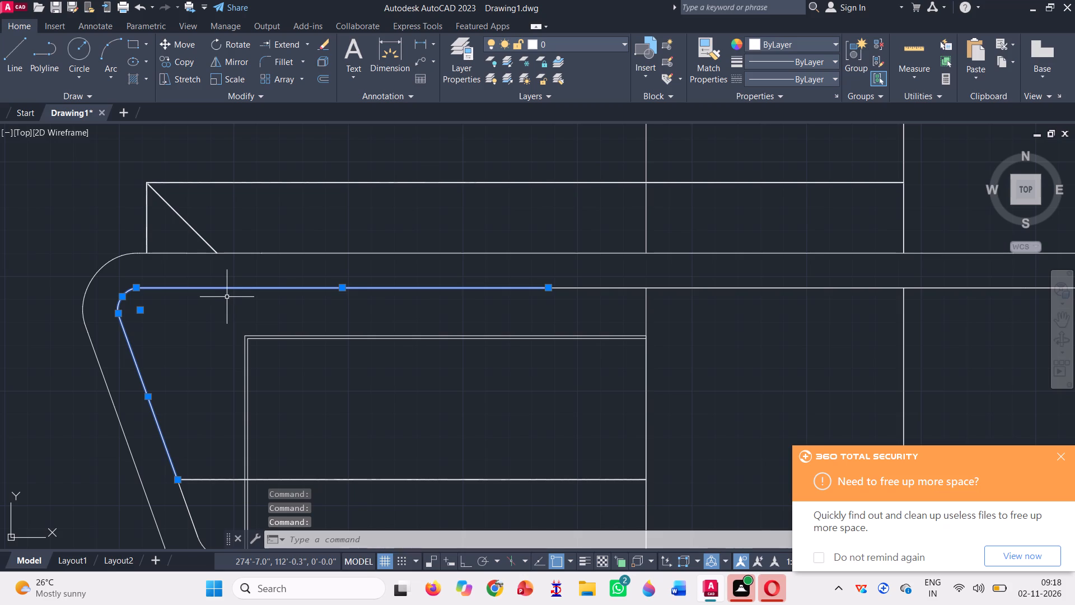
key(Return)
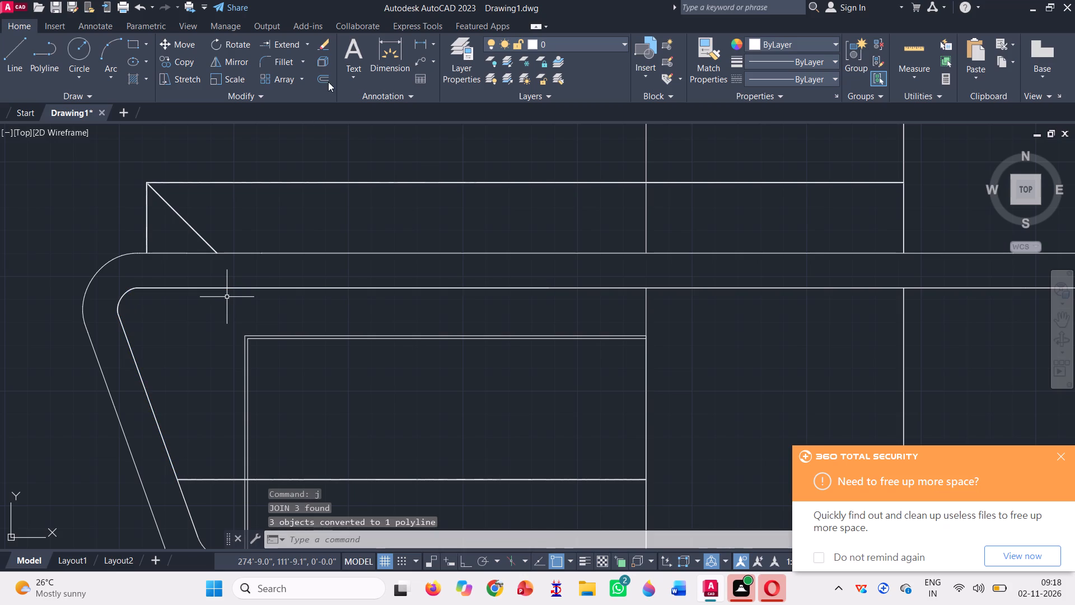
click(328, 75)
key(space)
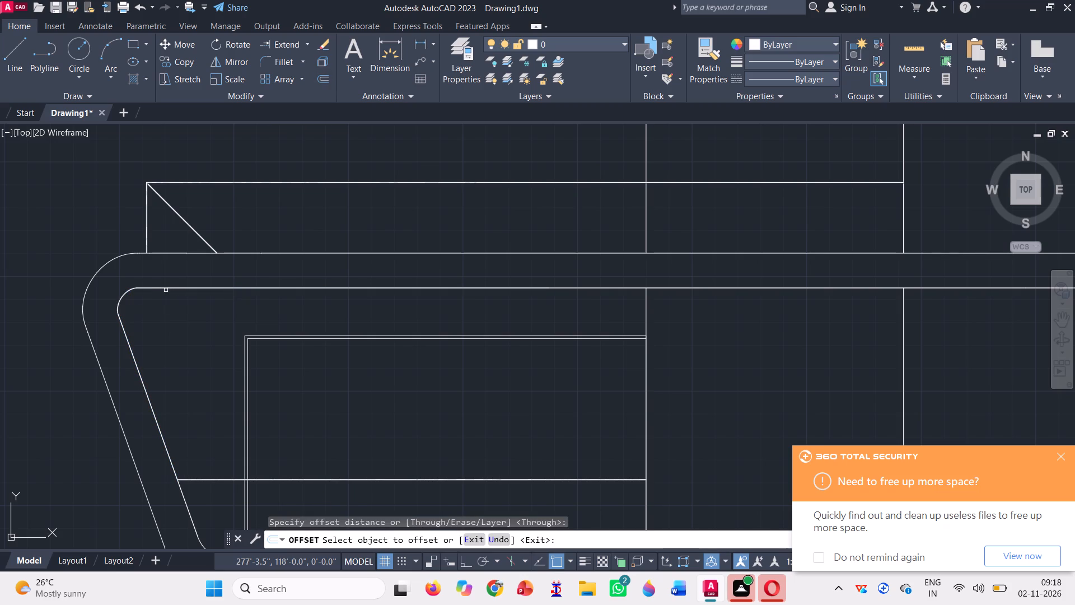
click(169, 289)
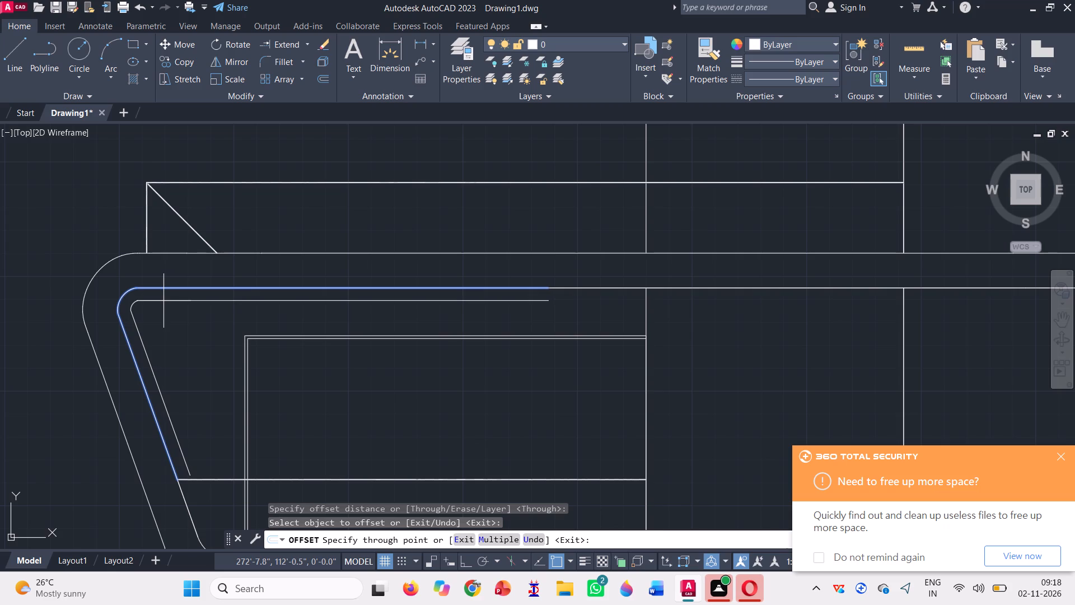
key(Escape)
Erase the joined polyline traced over the frame's inner edge.
click(142, 288)
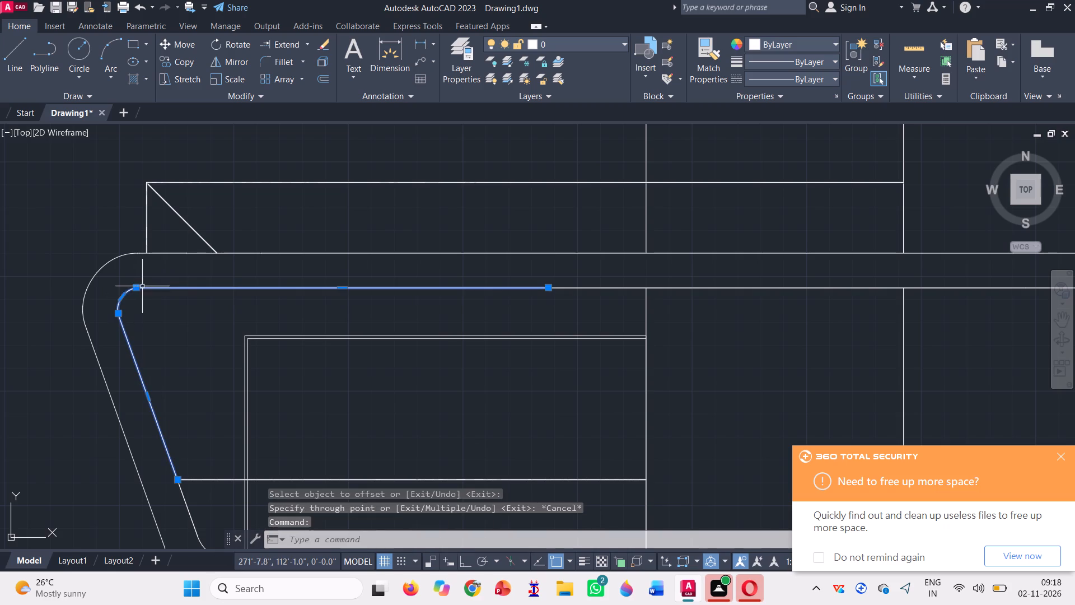
key(Delete)
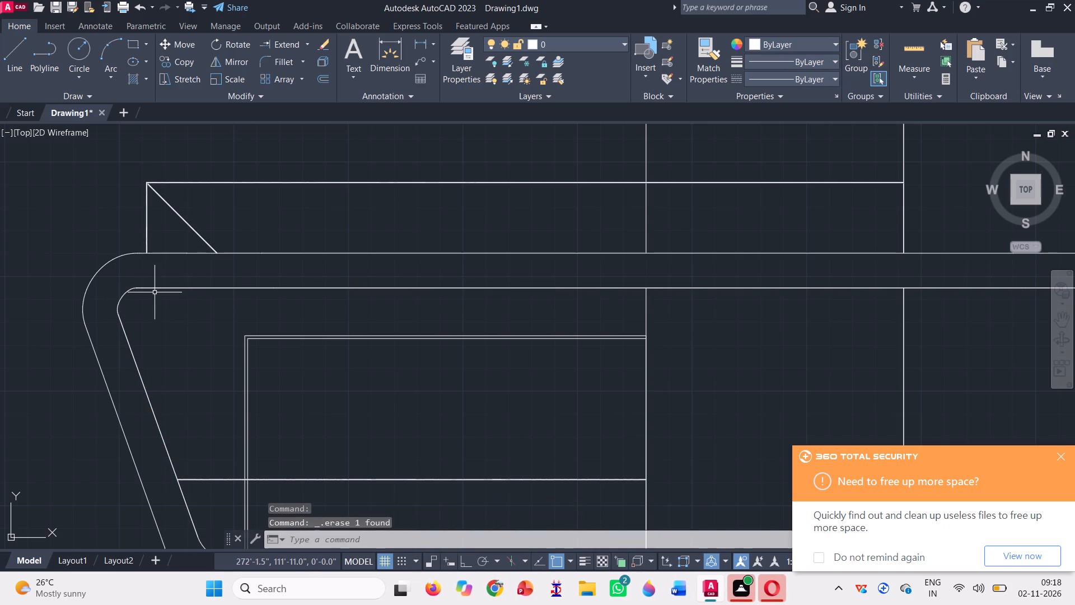
Draw a line from the frame's slanted inner edge up to just inside the rounded corner, continuing horizontally about 18'-7" to the wall line.
key(l)
key(Return)
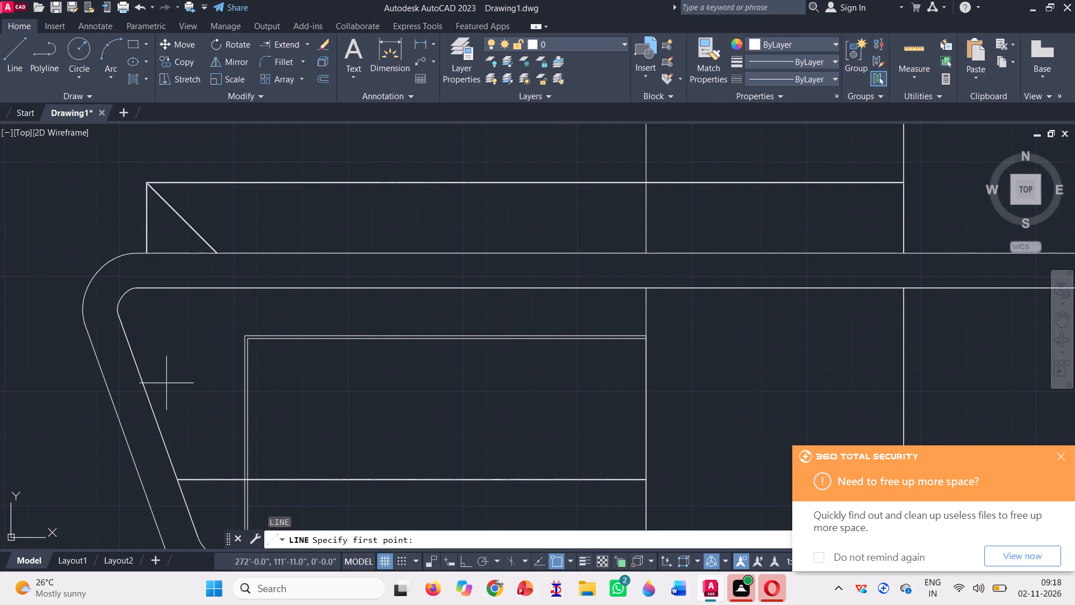
click(157, 416)
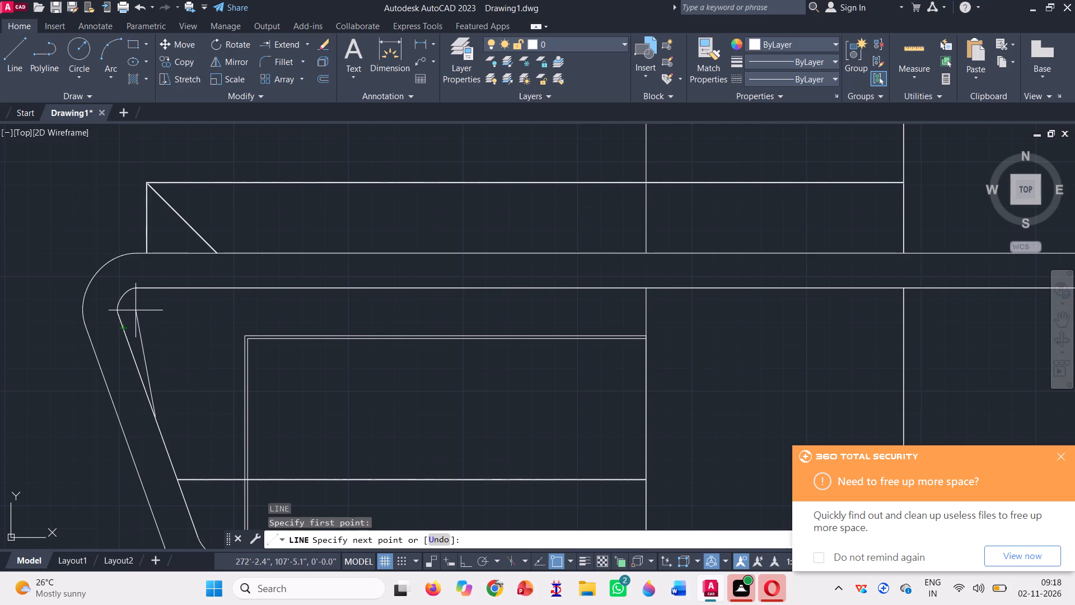
click(135, 309)
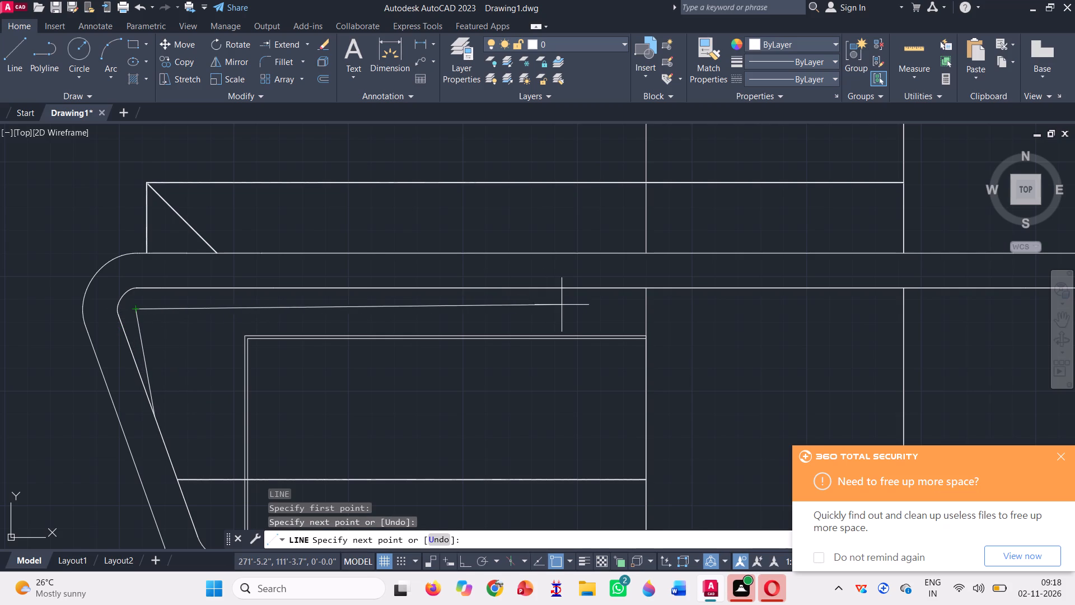
click(650, 308)
key(space)
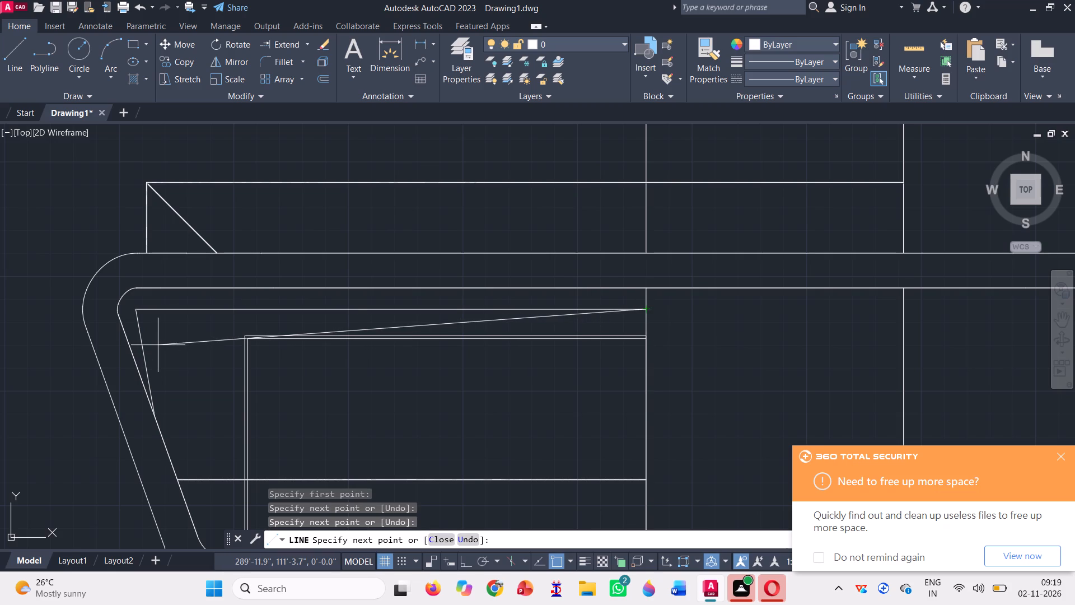
Draw a 1' construction line from the new sharp corner down along its slanted line.
key(l)
key(Return)
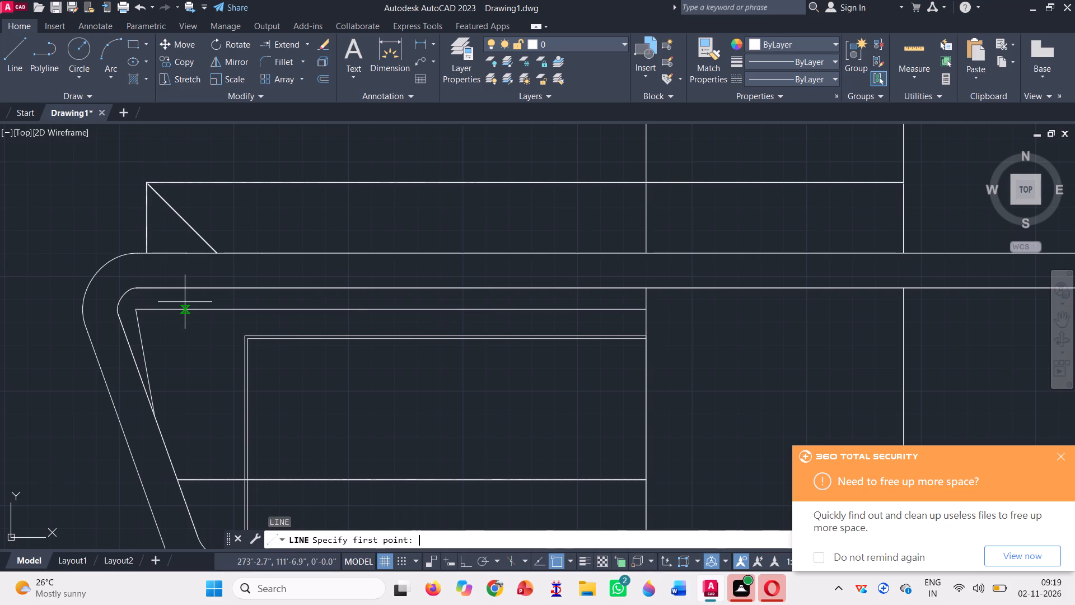
scroll(155, 305, up, 3)
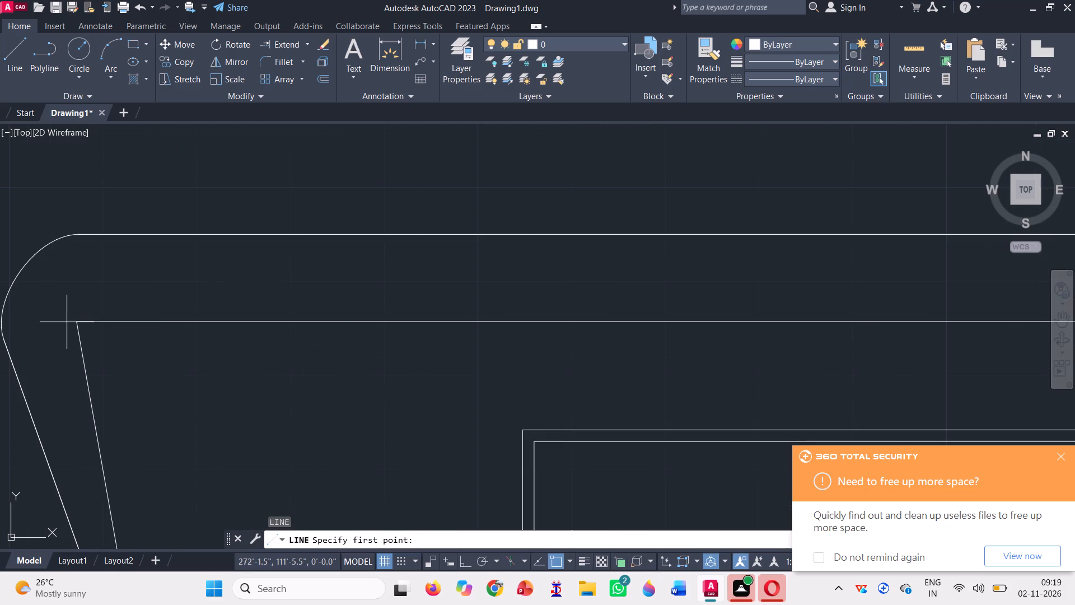
click(77, 325)
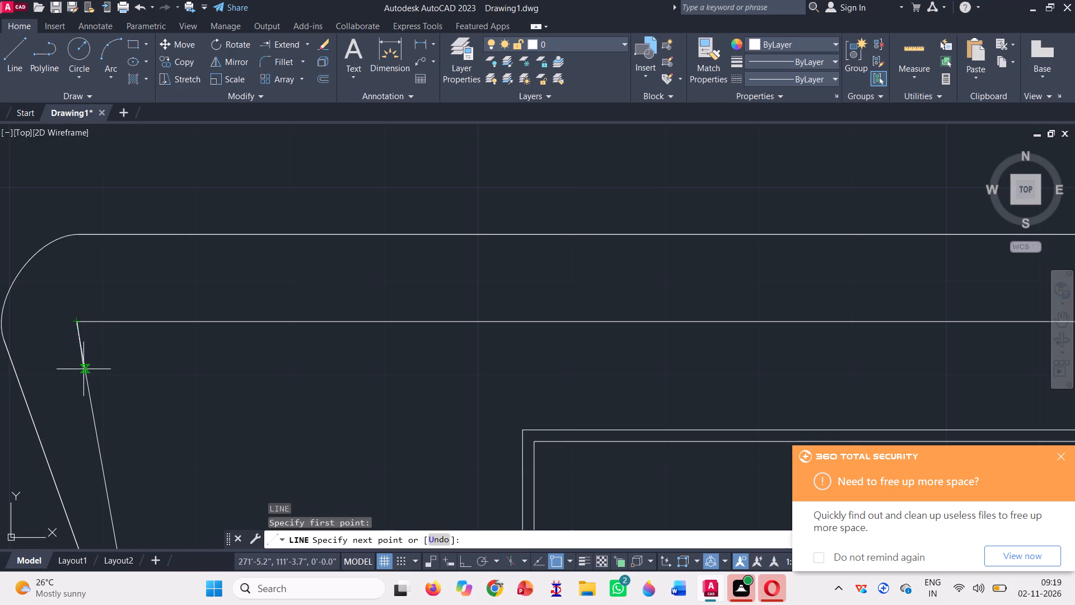
scroll(108, 285, down, 2)
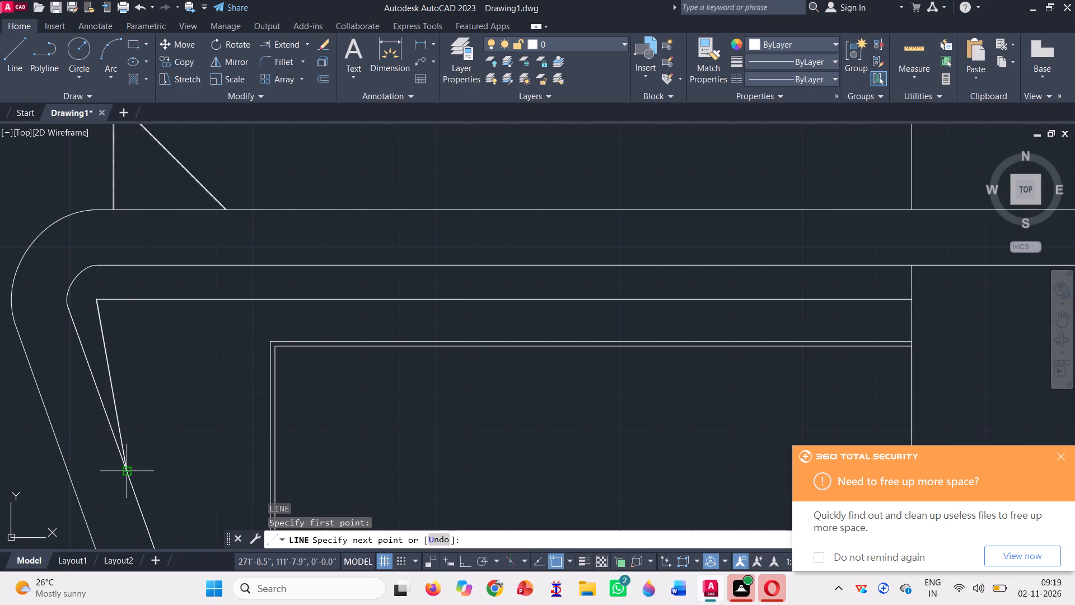
key(1)
key(apostrophe)
key(Return)
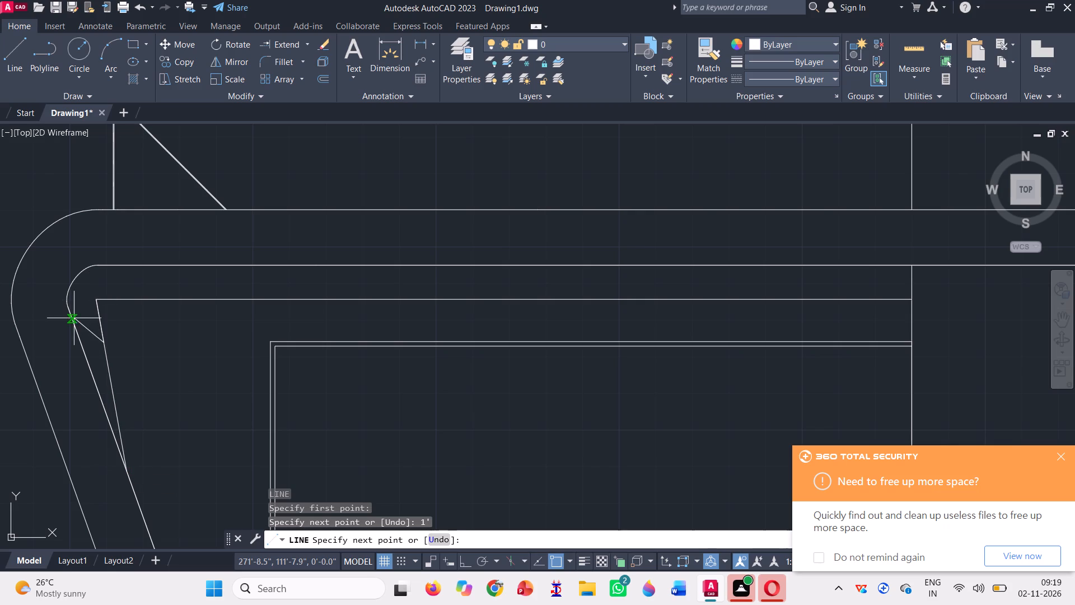
scroll(81, 314, up, 1)
key(space)
Draw a 1' construction line from the corner along the horizontal line, continuing it diagonally to the end of the slanted 1' line.
key(l)
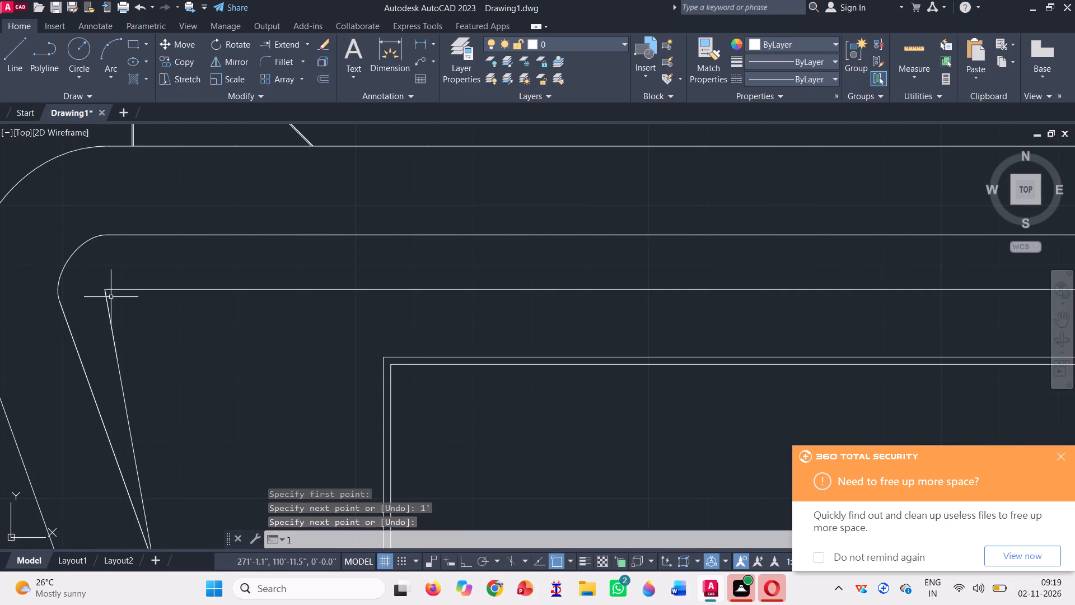
key(Return)
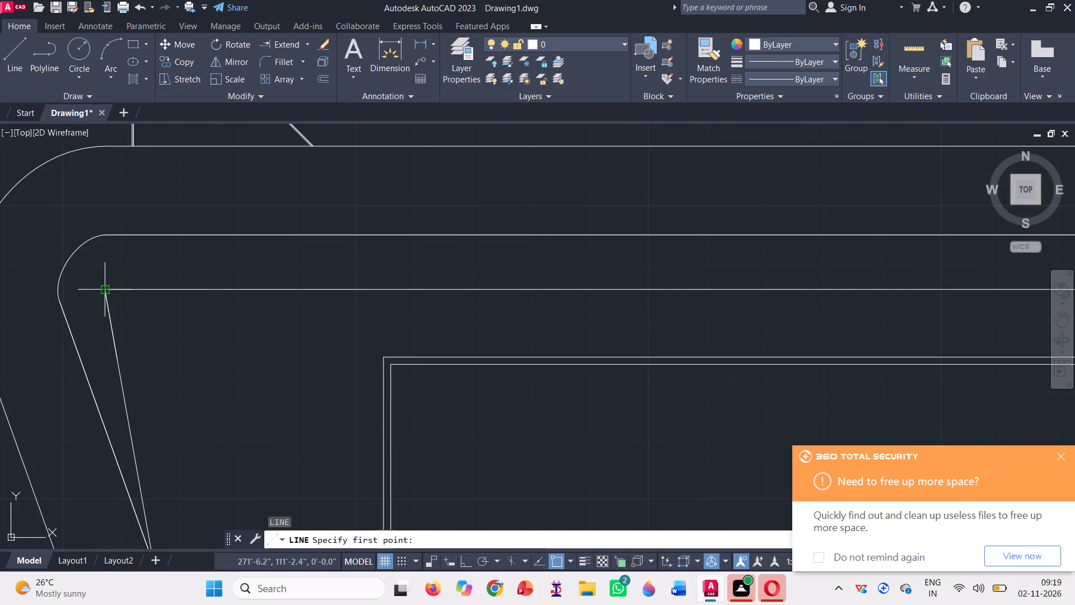
click(101, 285)
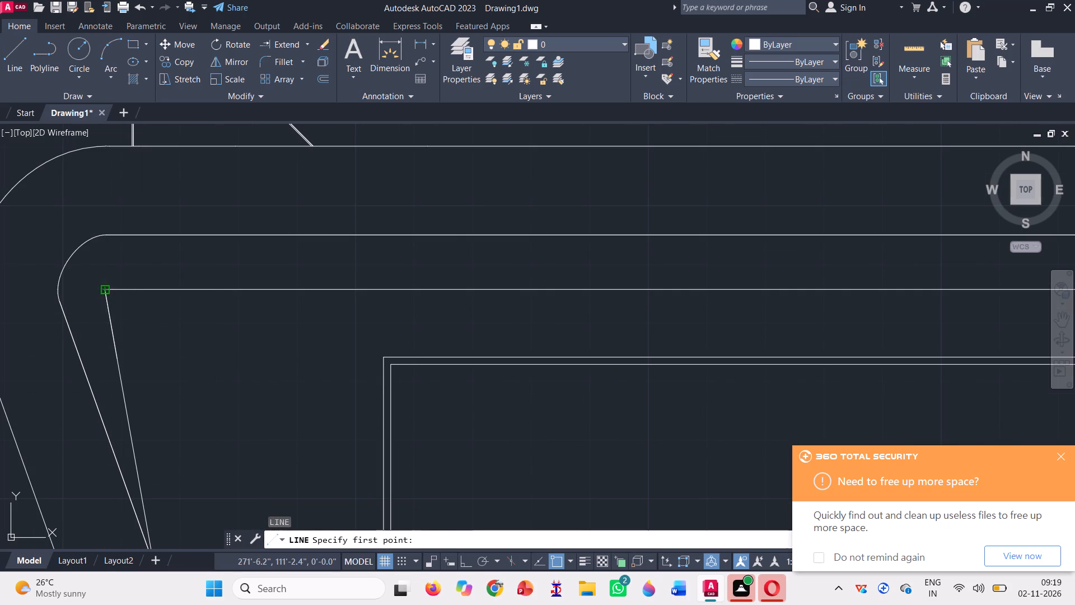
scroll(50, 292, down, 2)
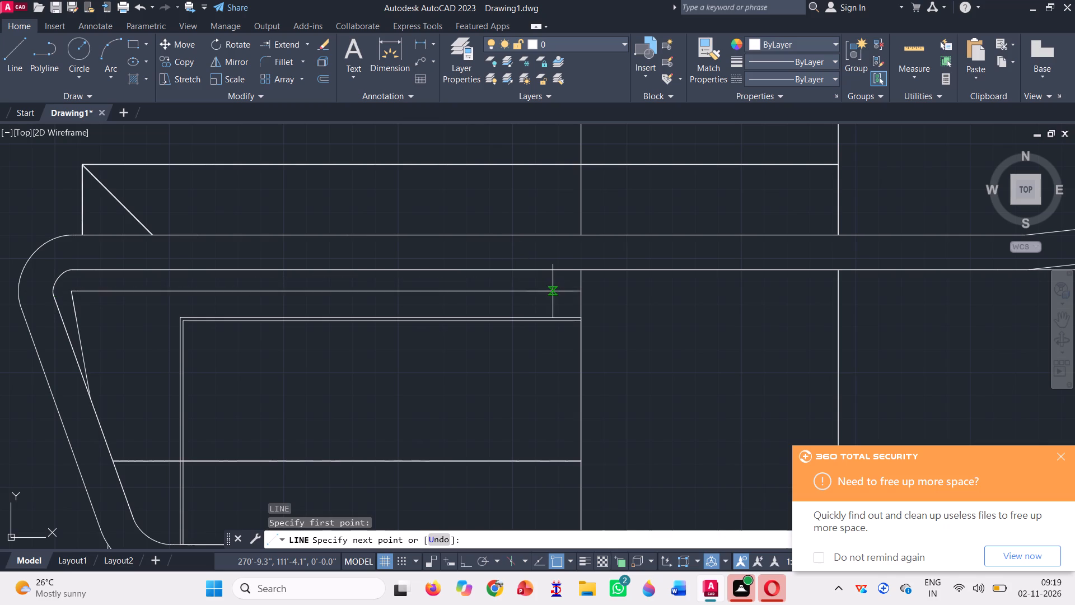
text(1')
key(Return)
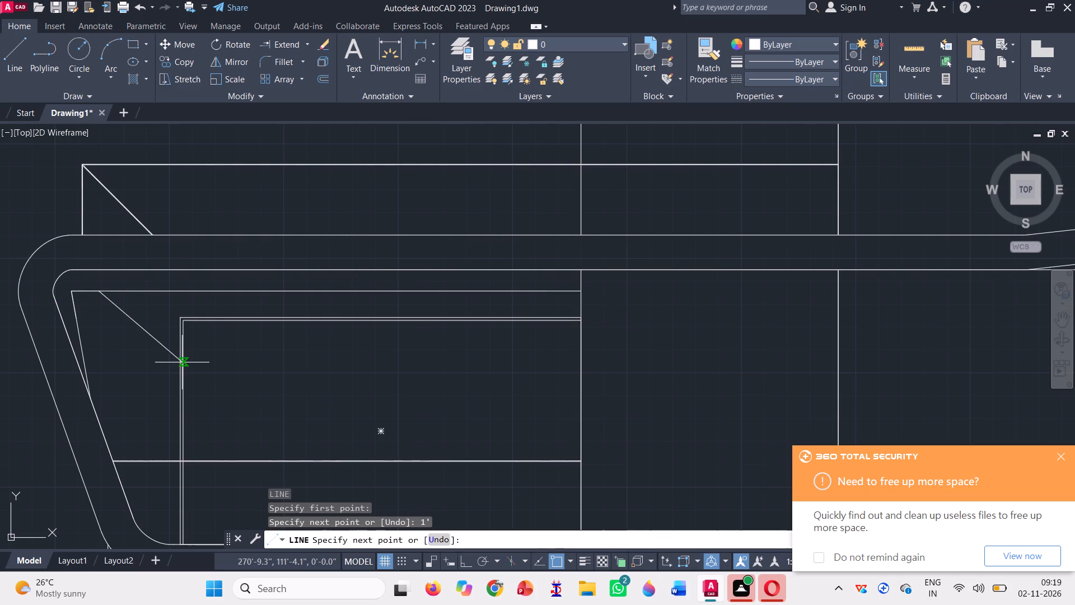
click(76, 317)
key(space)
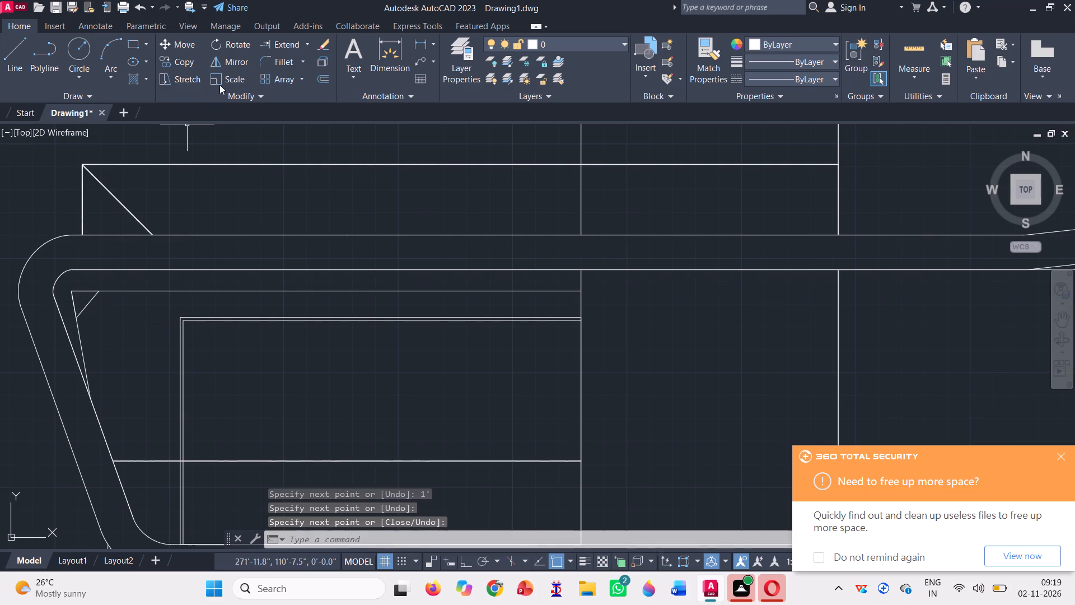
Trim away the sharp corner's 1' pieces and the diagonal line, leaving the horizontal and slanted lines with a gap between them.
click(309, 40)
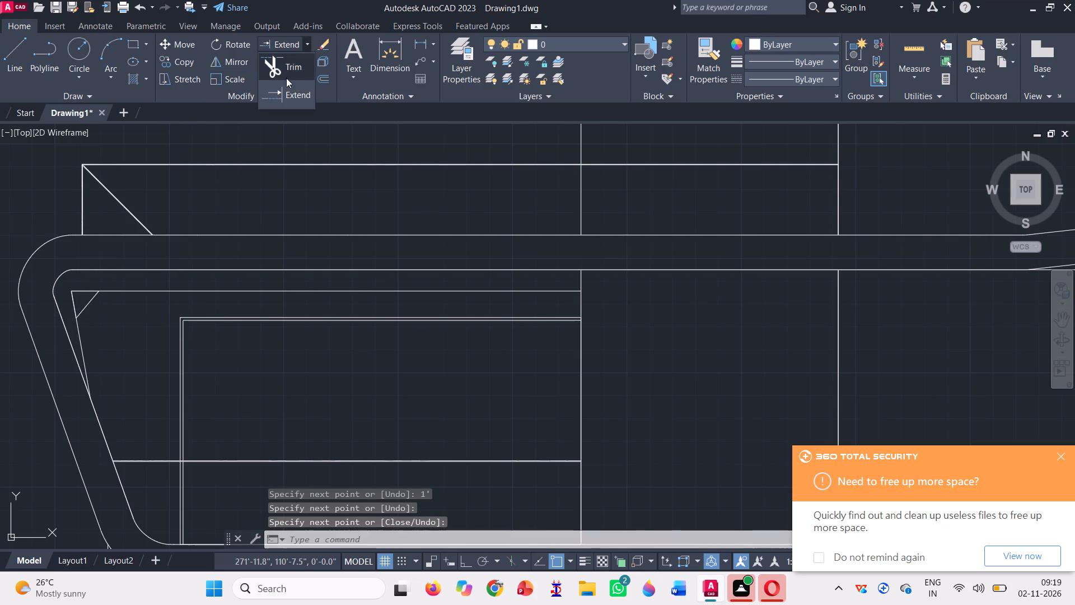
click(288, 63)
scroll(64, 300, up, 3)
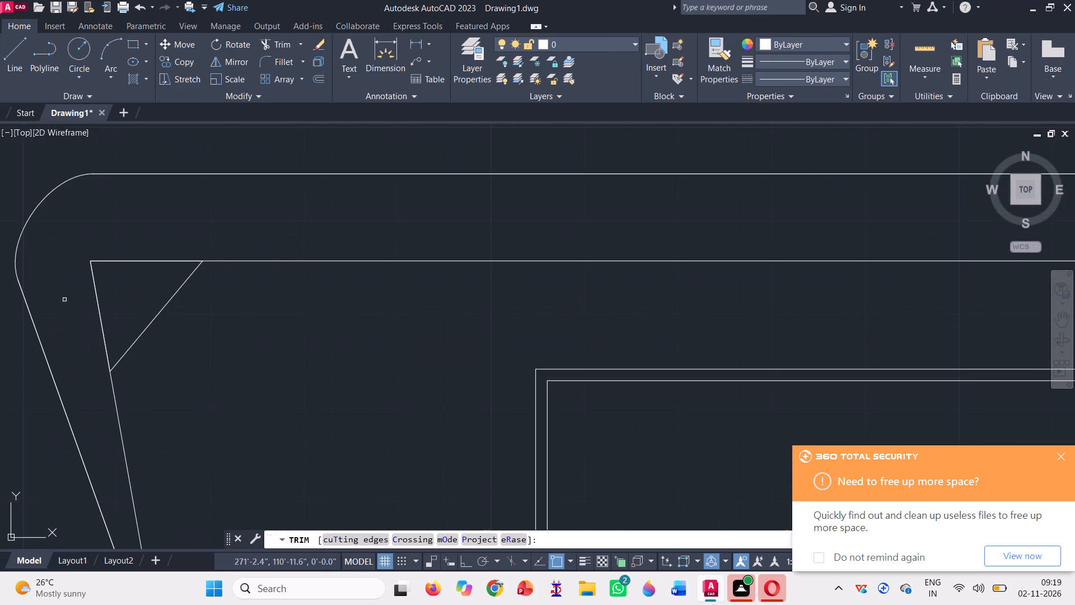
click(74, 314)
click(153, 203)
click(158, 266)
click(203, 310)
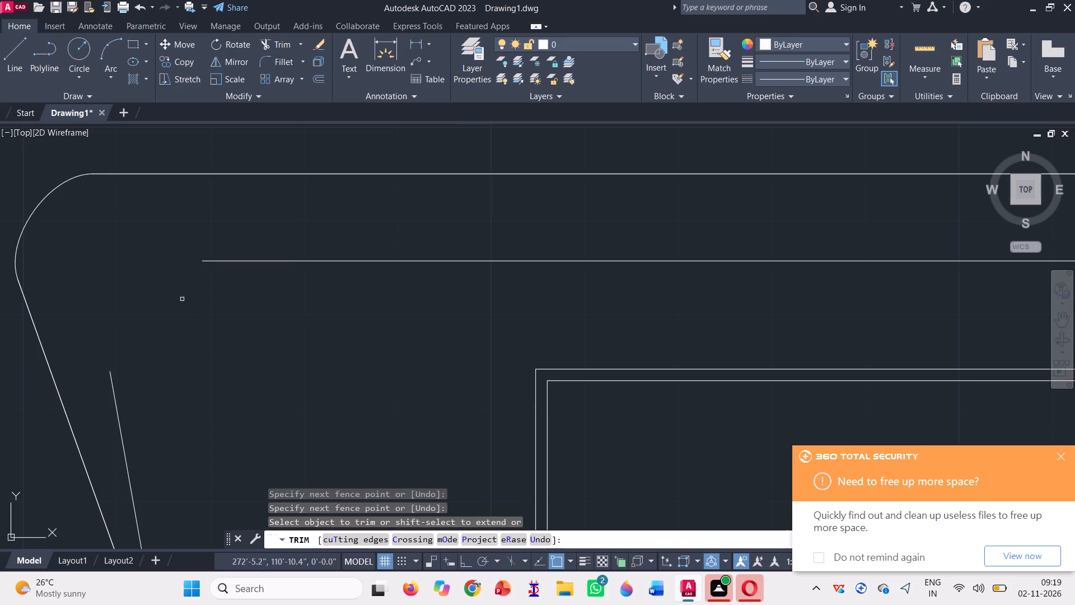
scroll(180, 296, down, 3)
key(Escape)
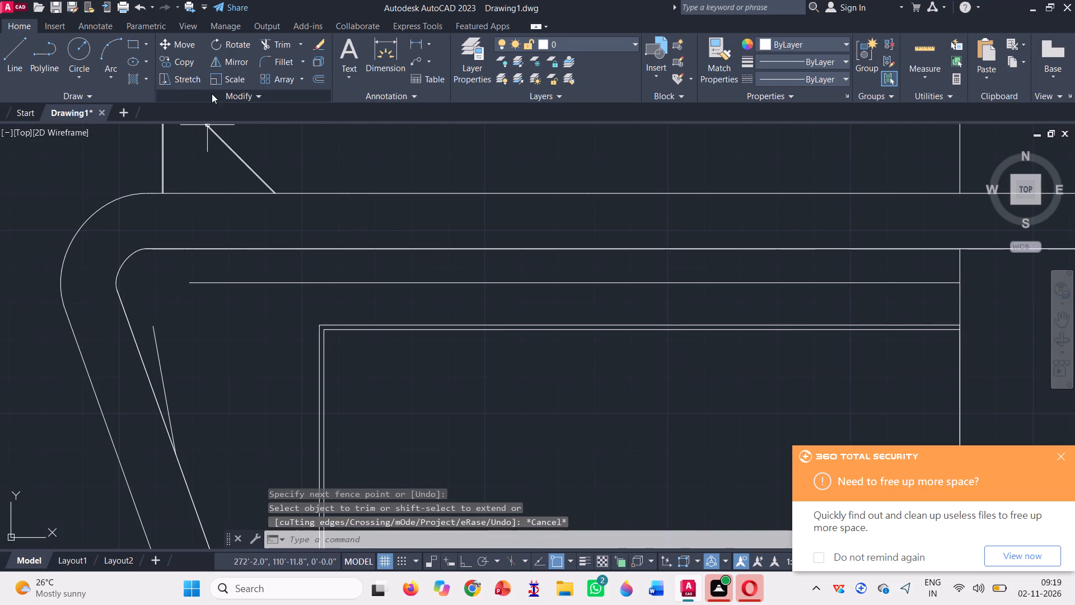
Join the slanted line and the horizontal line inside the rounded frame with a Blend Curves corner.
click(301, 58)
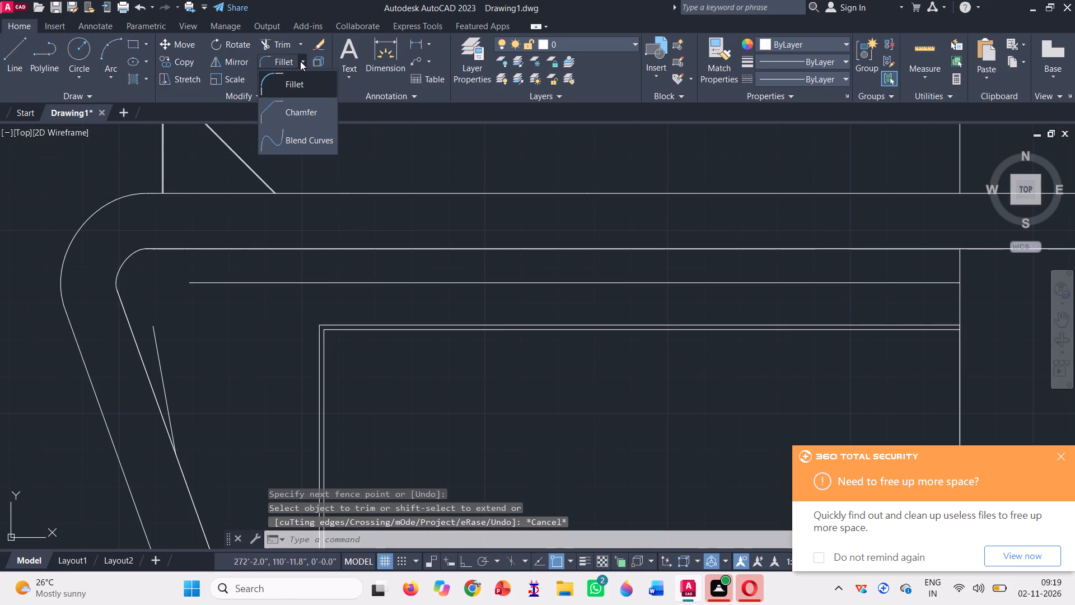
click(286, 140)
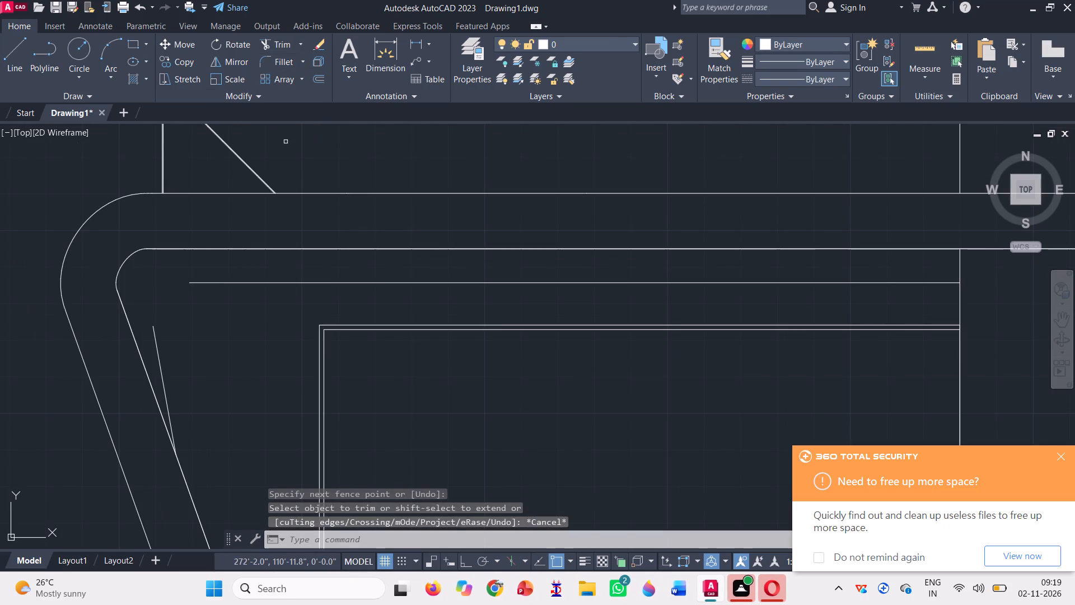
click(165, 388)
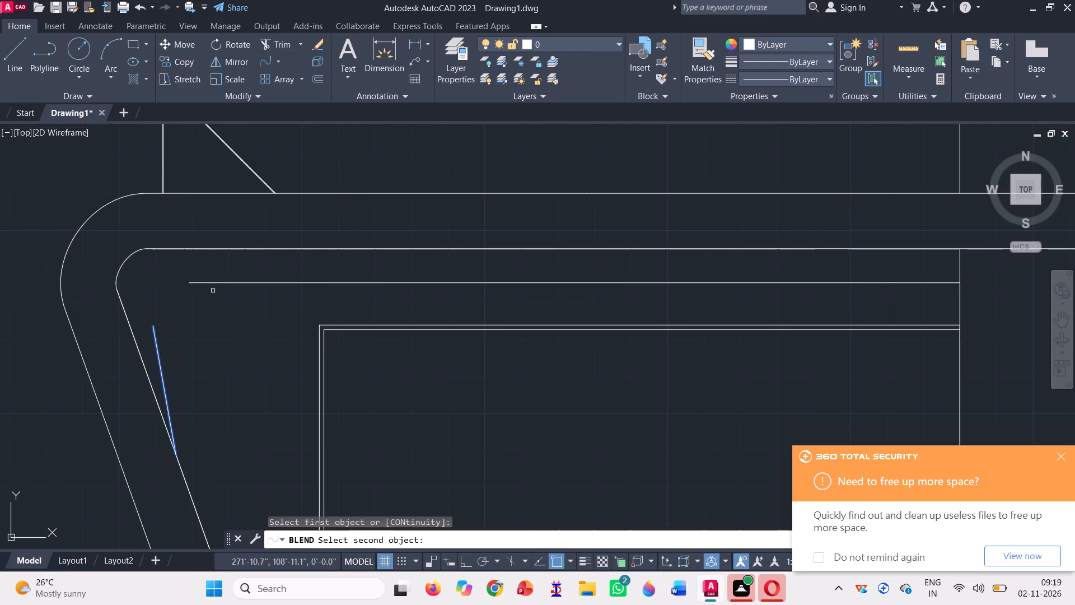
click(204, 285)
scroll(184, 327, down, 1)
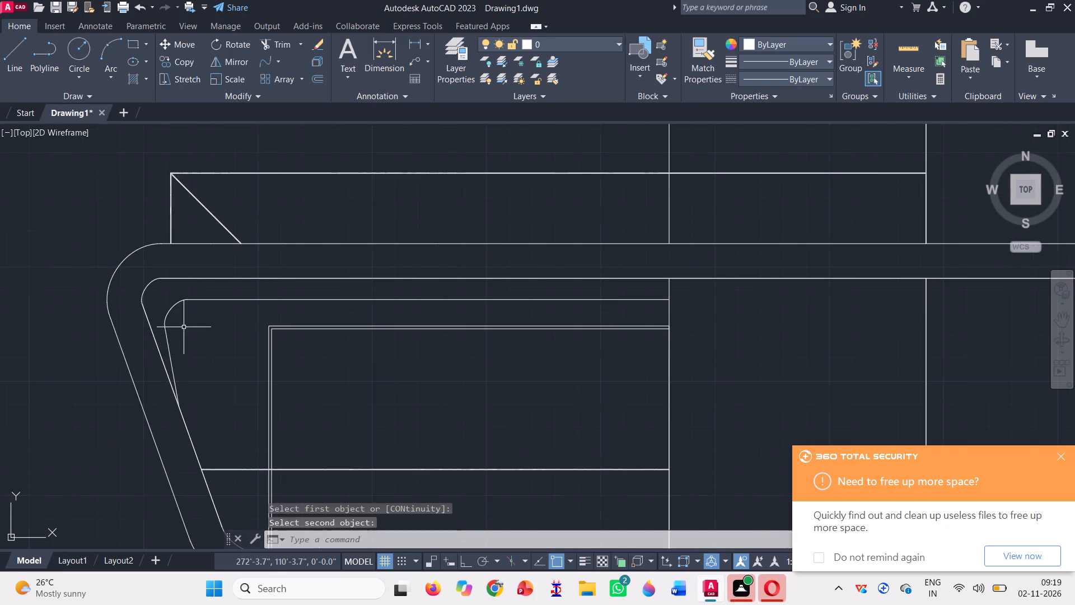
key(space)
scroll(167, 323, down, 1)
key(Escape)
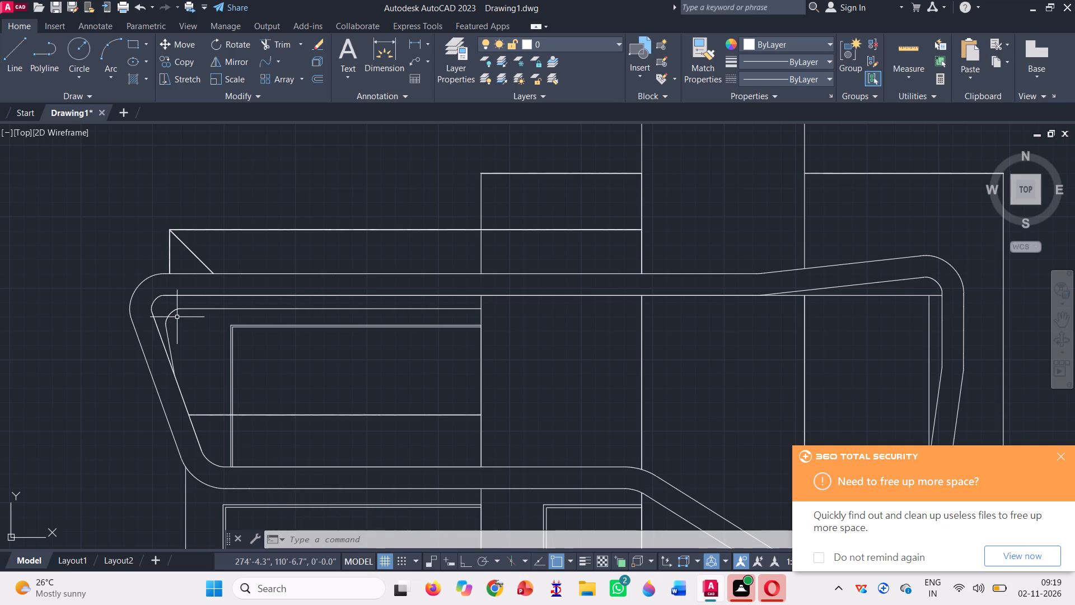
Draw a thin horizontal rectangle just below the top of the building's right block, starting on its outer wall line and extending inward.
scroll(183, 301, down, 1)
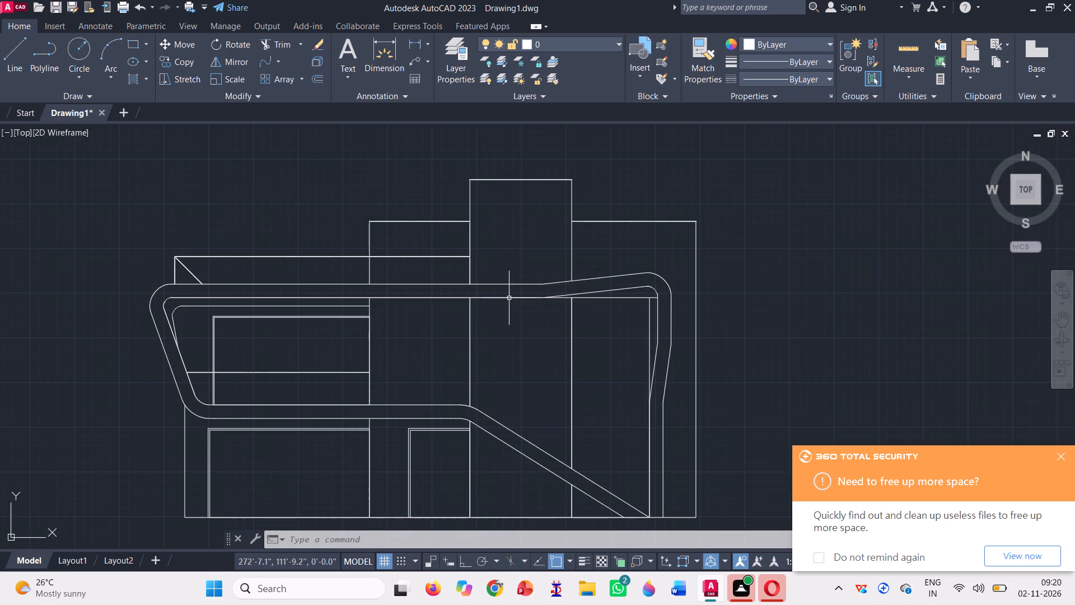
scroll(378, 263, down, 1)
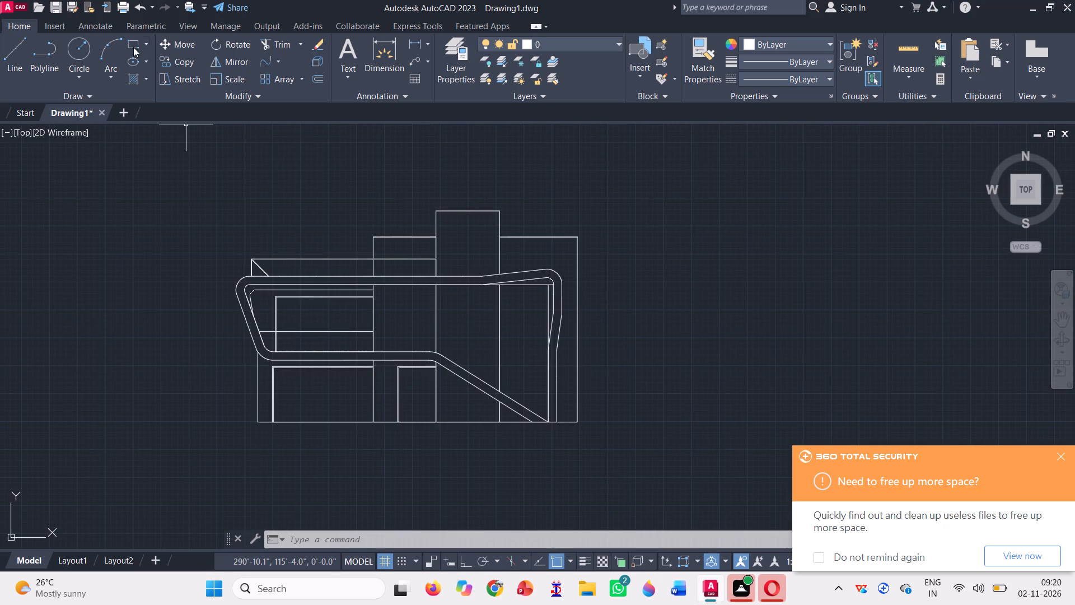
click(133, 45)
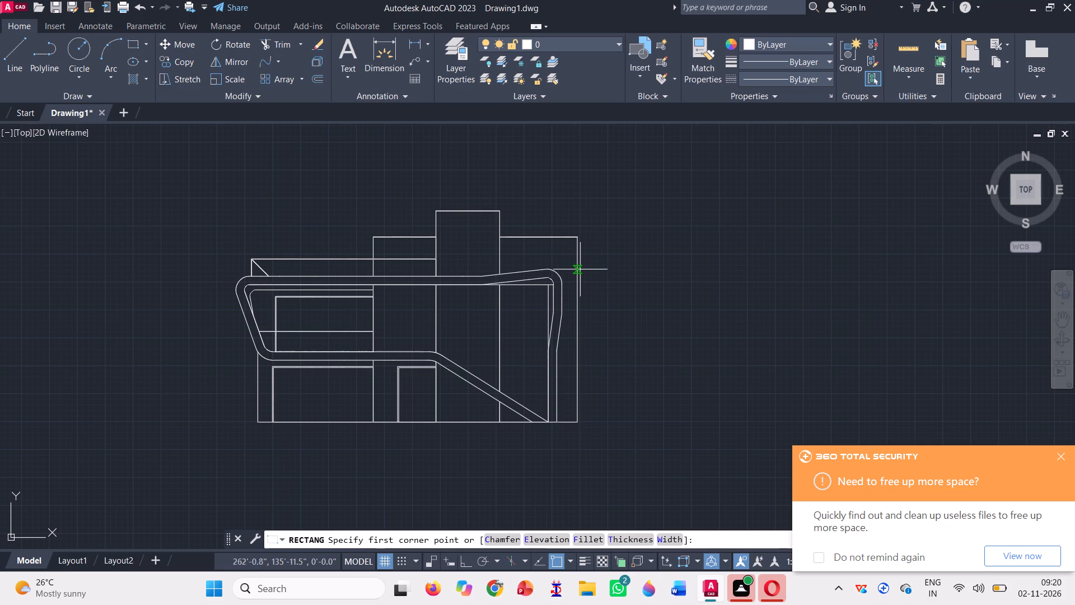
scroll(583, 243, up, 4)
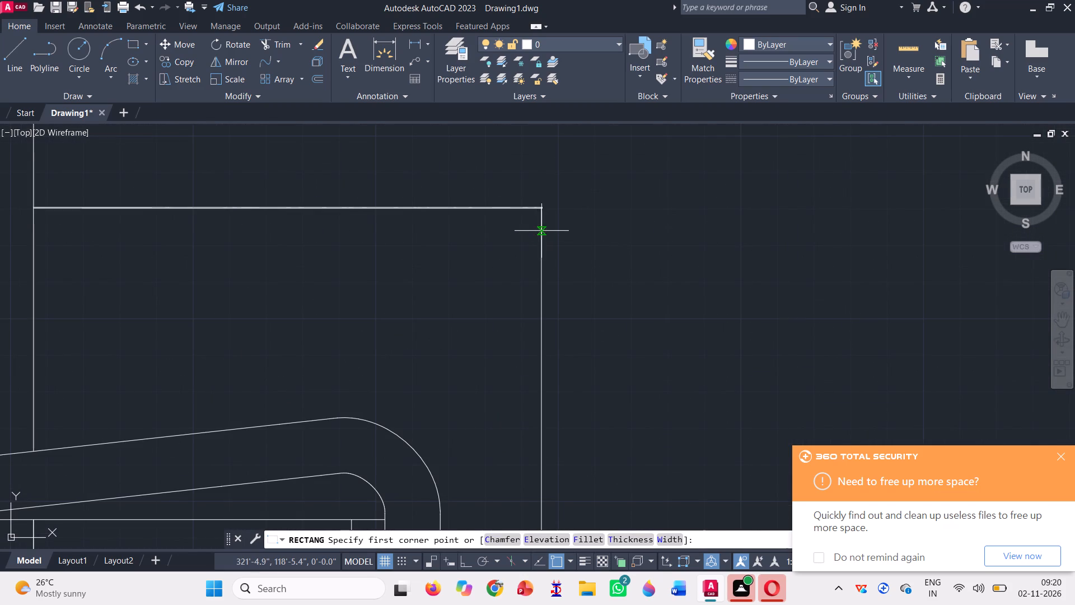
click(543, 228)
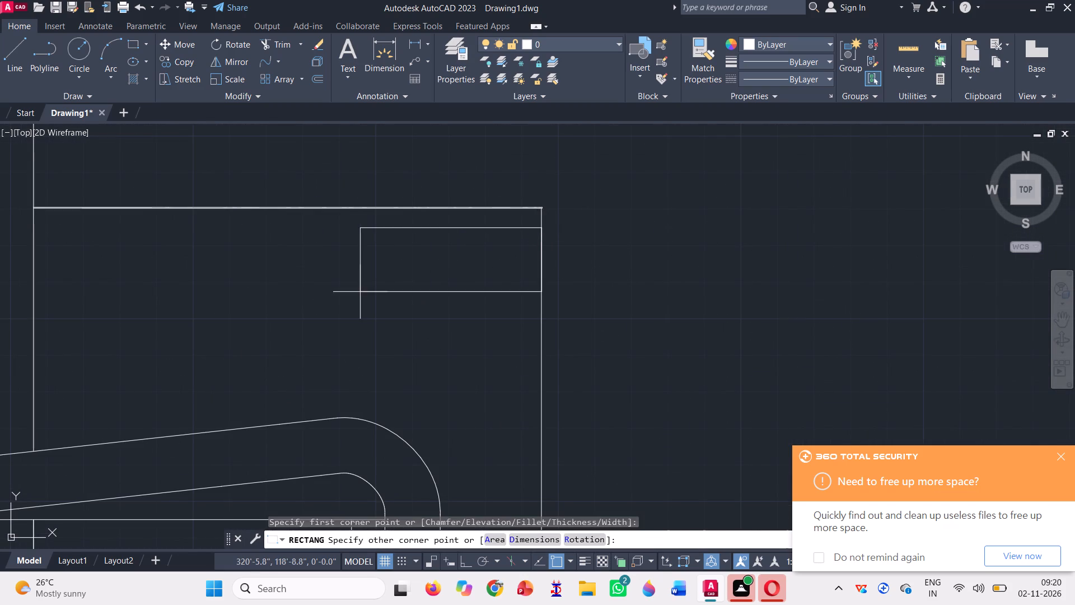
click(364, 241)
Move the thin rectangle outward so its end projects past the right block's outer wall line.
click(406, 251)
click(389, 238)
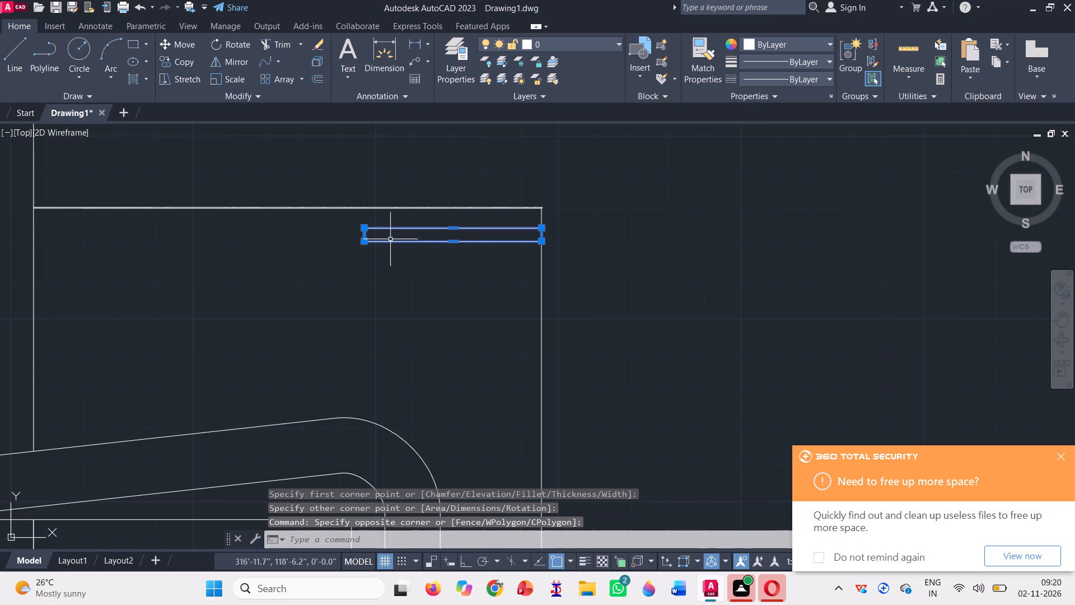
text(m)
key(space)
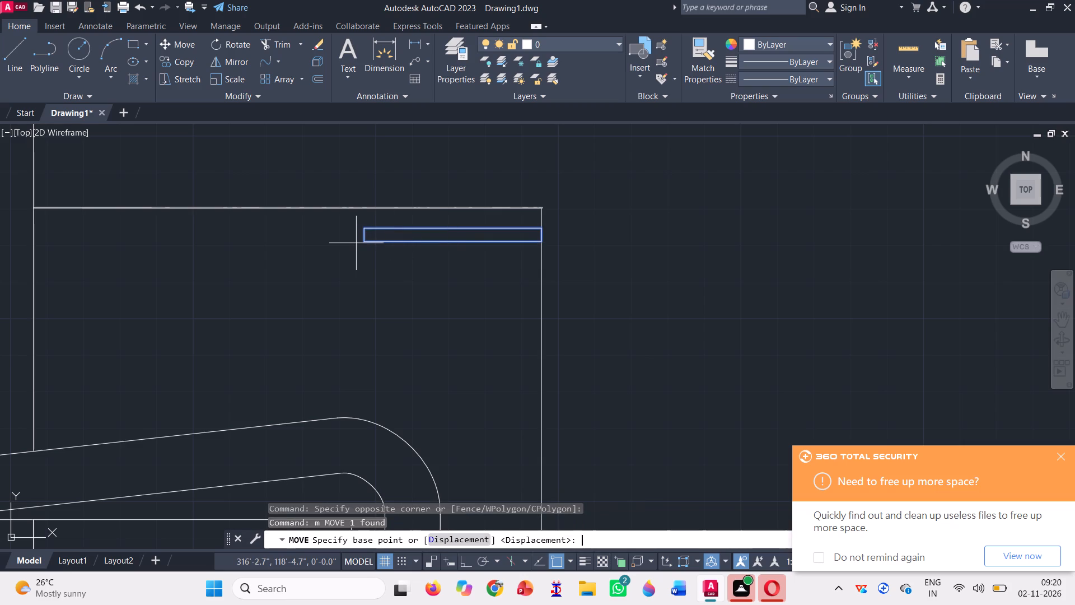
click(364, 236)
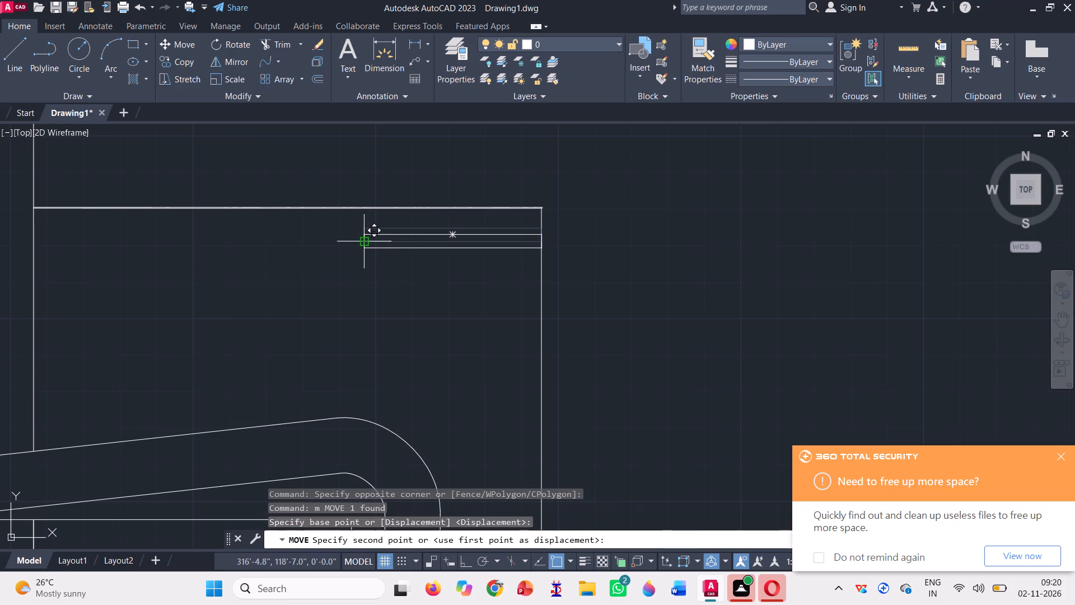
key(F8)
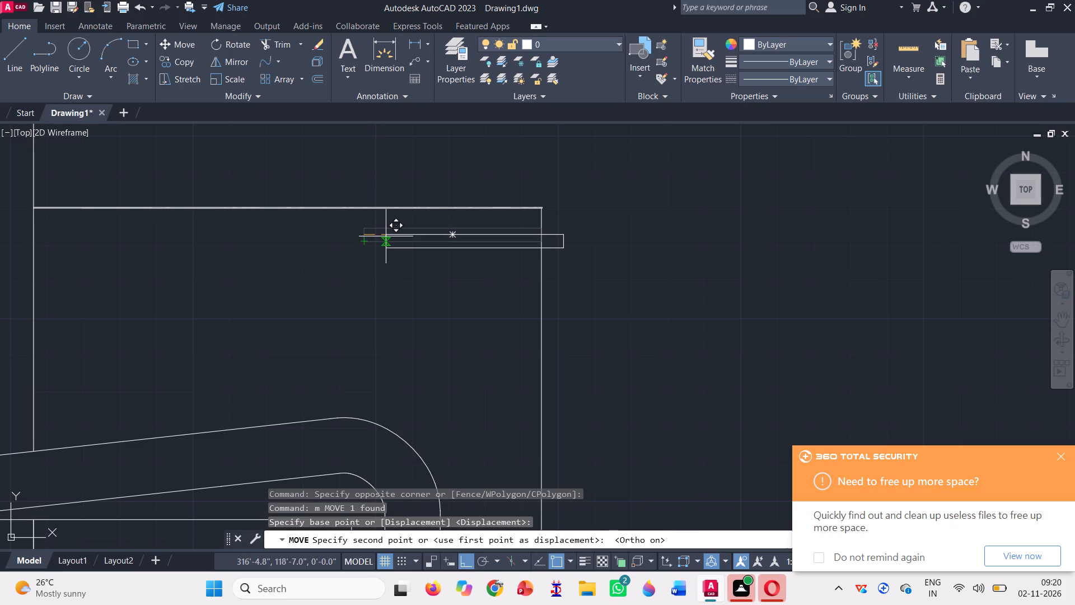
click(386, 233)
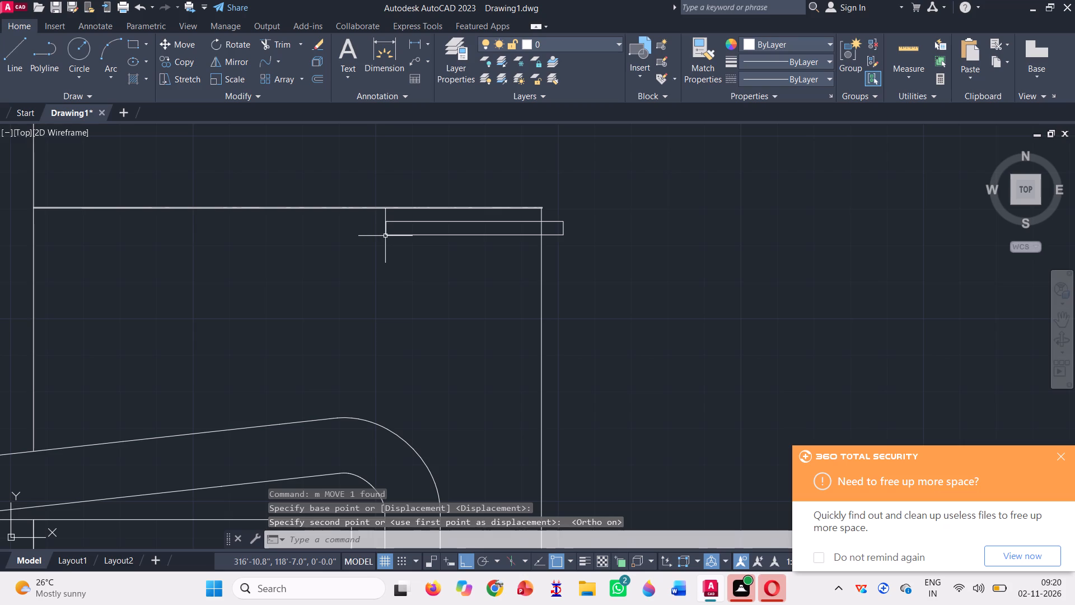
Move the projecting rectangle straight down by about 3.6".
click(386, 233)
text(m)
key(space)
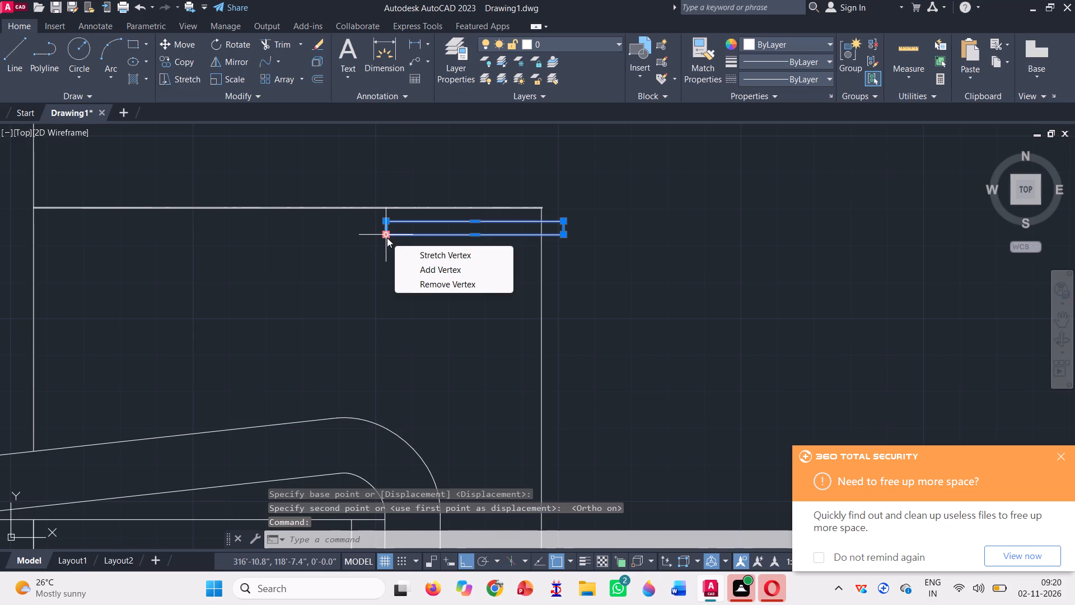
text(m)
key(space)
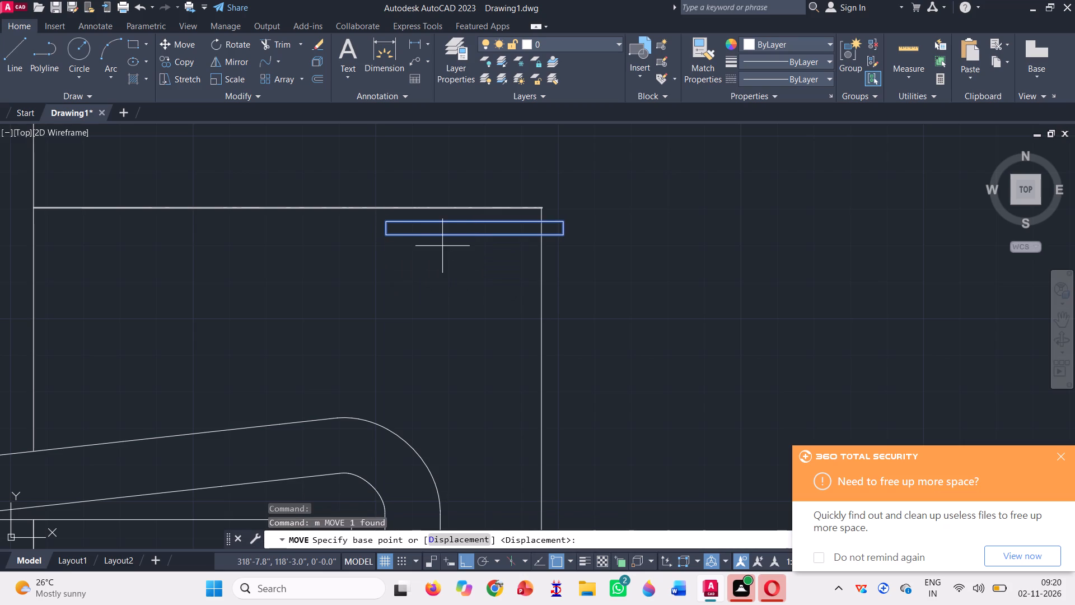
click(417, 229)
scroll(421, 245, up, 2)
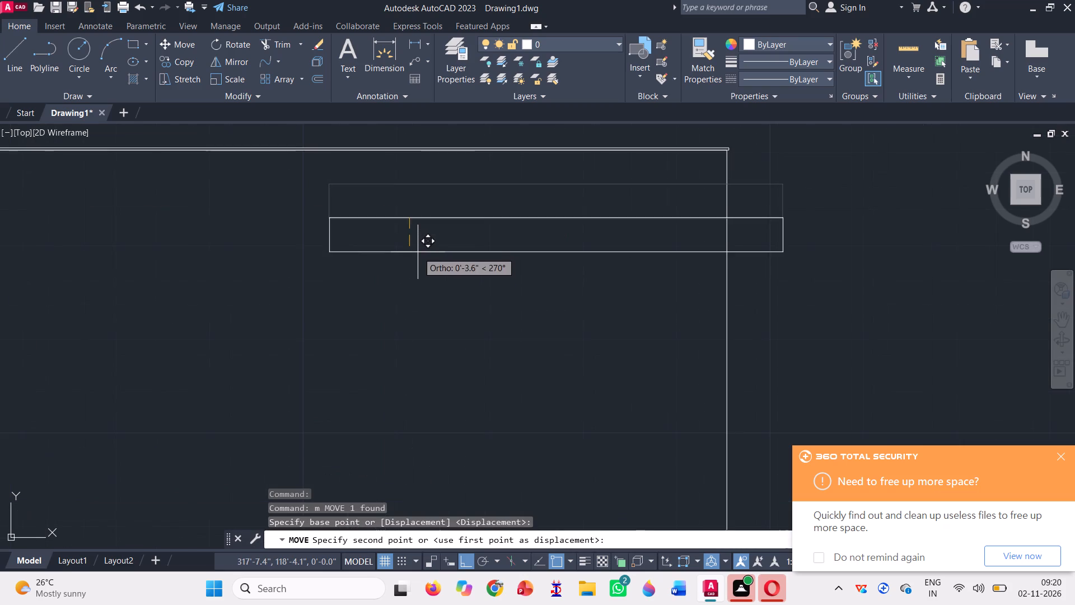
click(416, 253)
Shift the rectangle slightly back inward, keeping a shorter projection beyond the outer wall line.
click(410, 249)
click(345, 271)
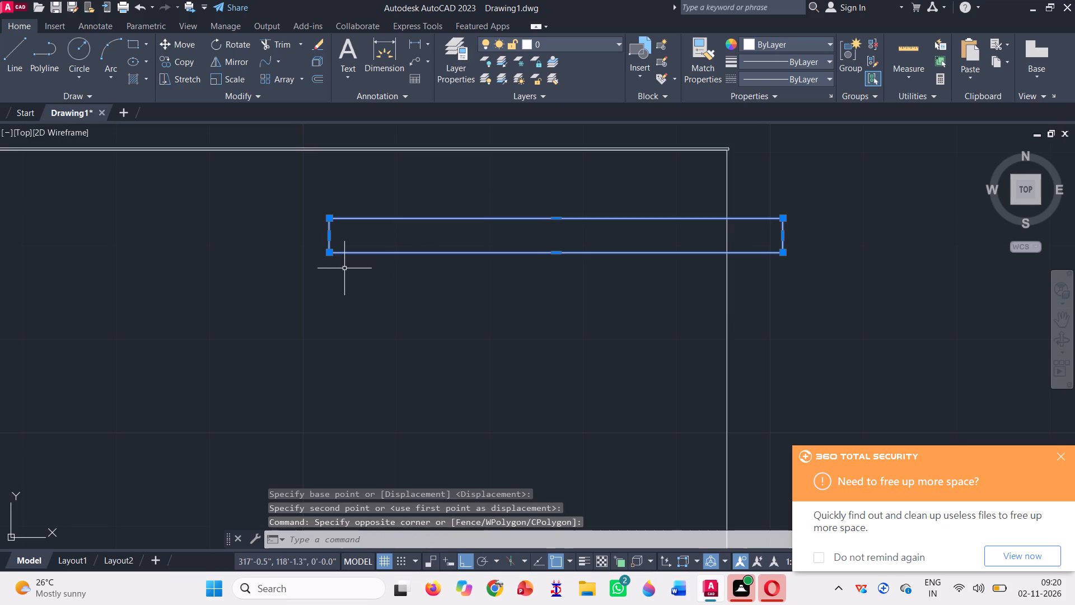
text(m)
key(space)
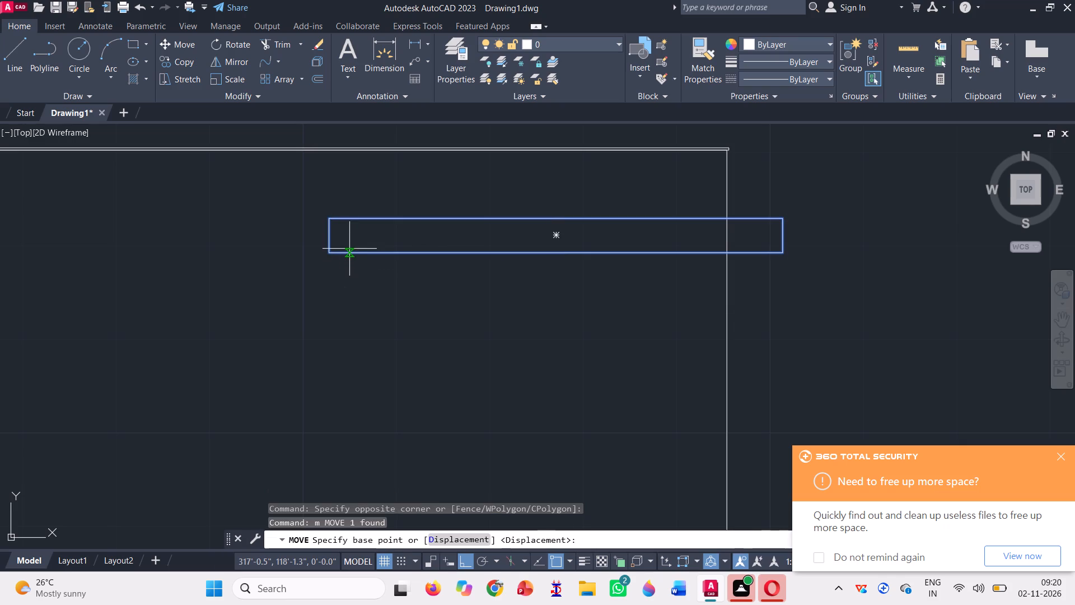
click(354, 253)
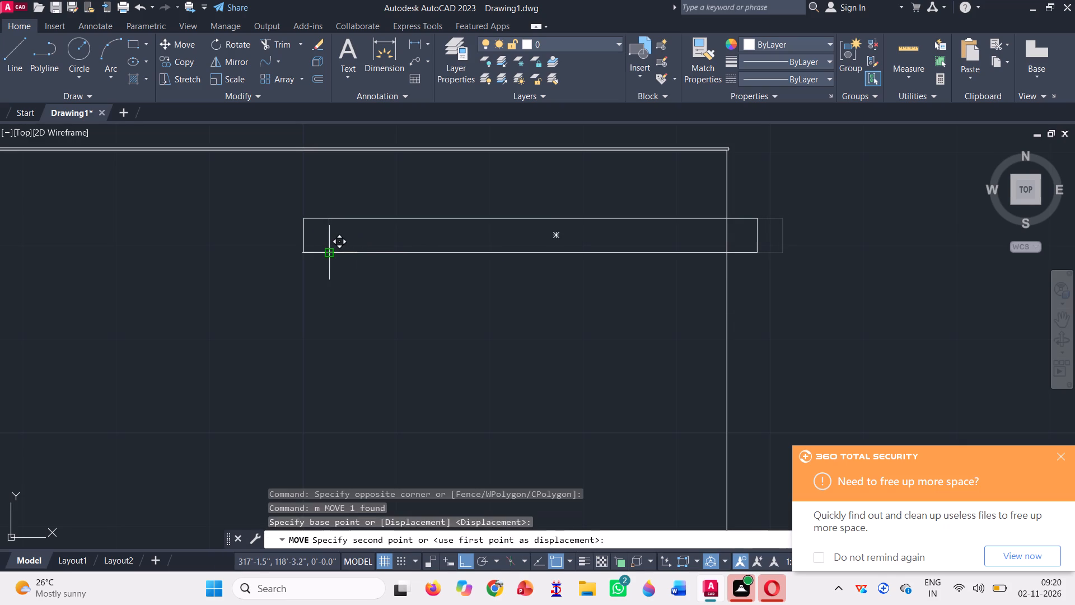
click(331, 255)
Copy the thin rectangle straight down about 1'-1.6" to place a second one below it.
scroll(269, 250, down, 2)
click(303, 239)
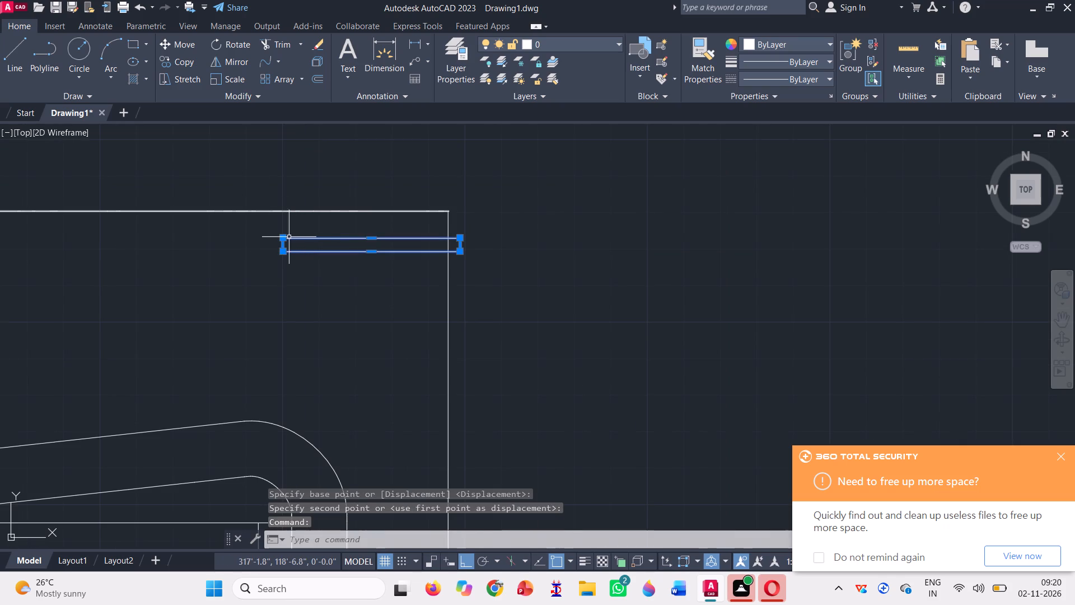
text(co)
key(space)
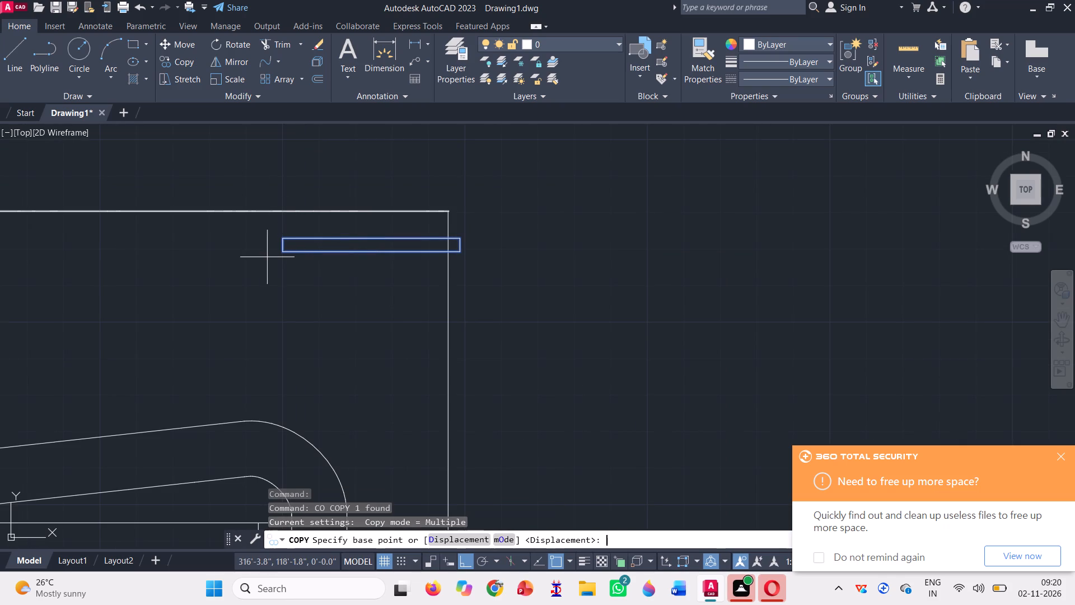
click(443, 247)
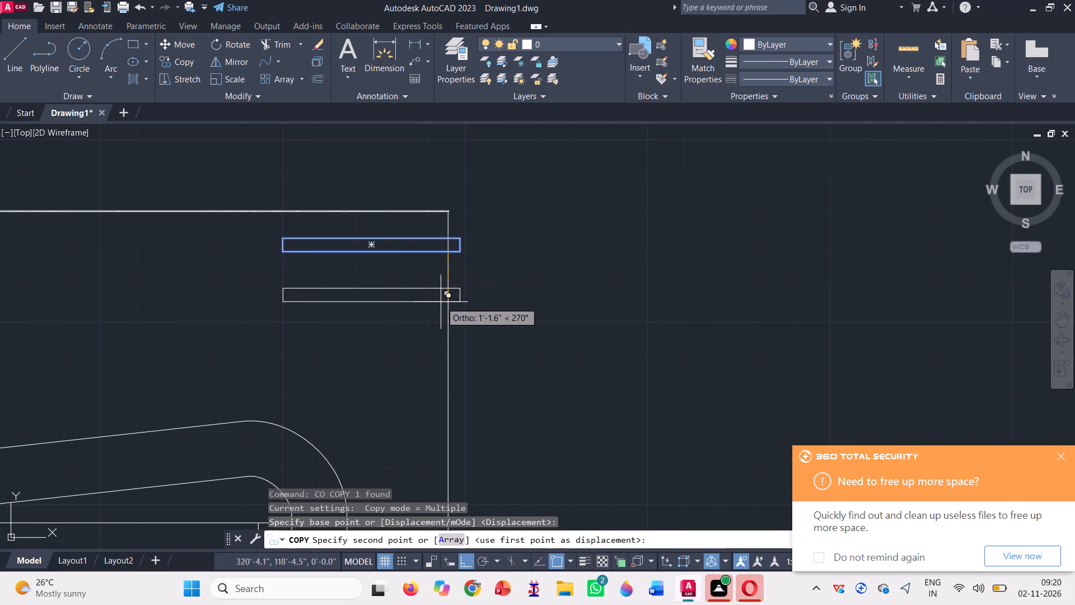
click(442, 301)
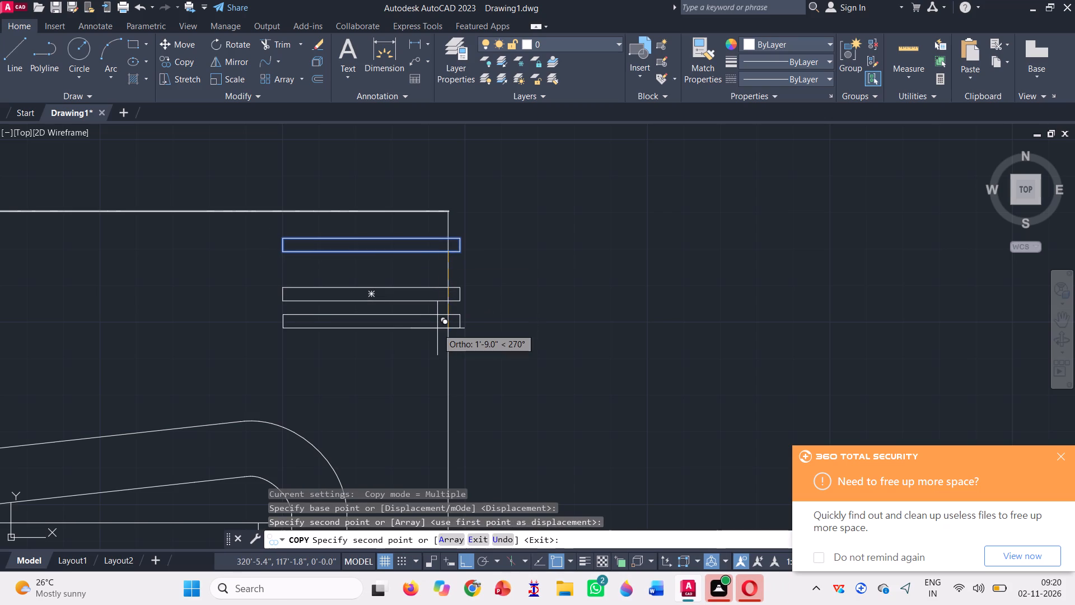
key(space)
Draw a short sloping line from the upper rectangle's outer bottom corner down to the outer wall line.
key(semicolon)
key(BackSpace)
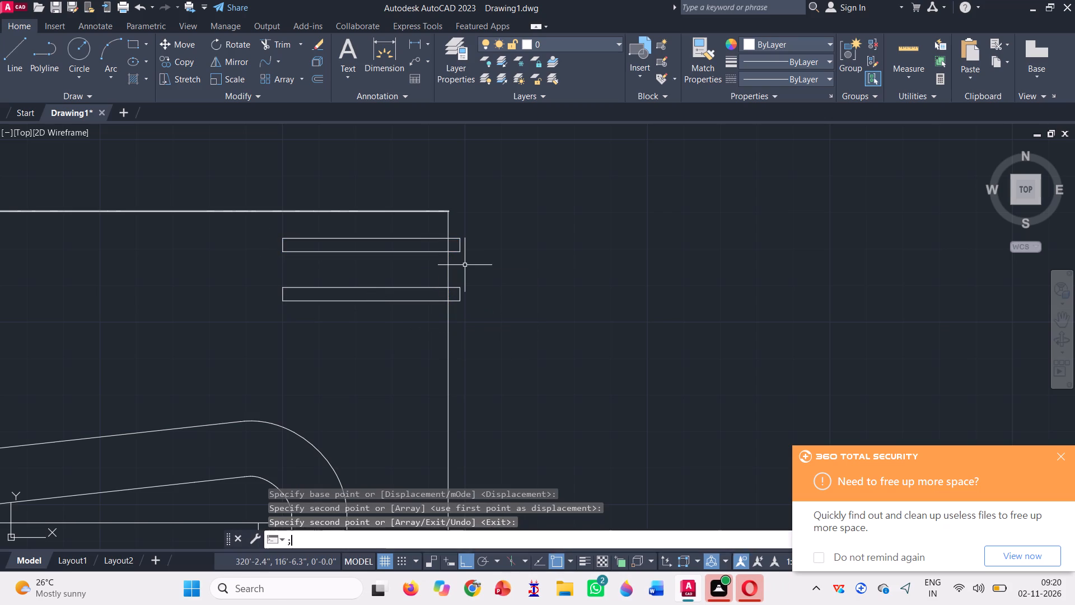
key(l)
key(Return)
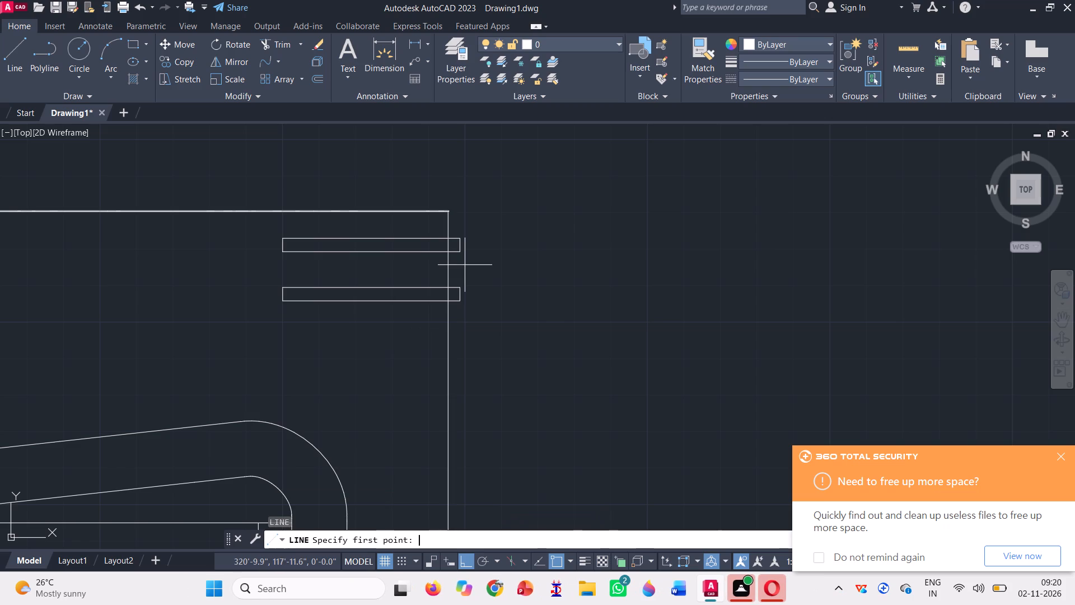
scroll(458, 244, up, 3)
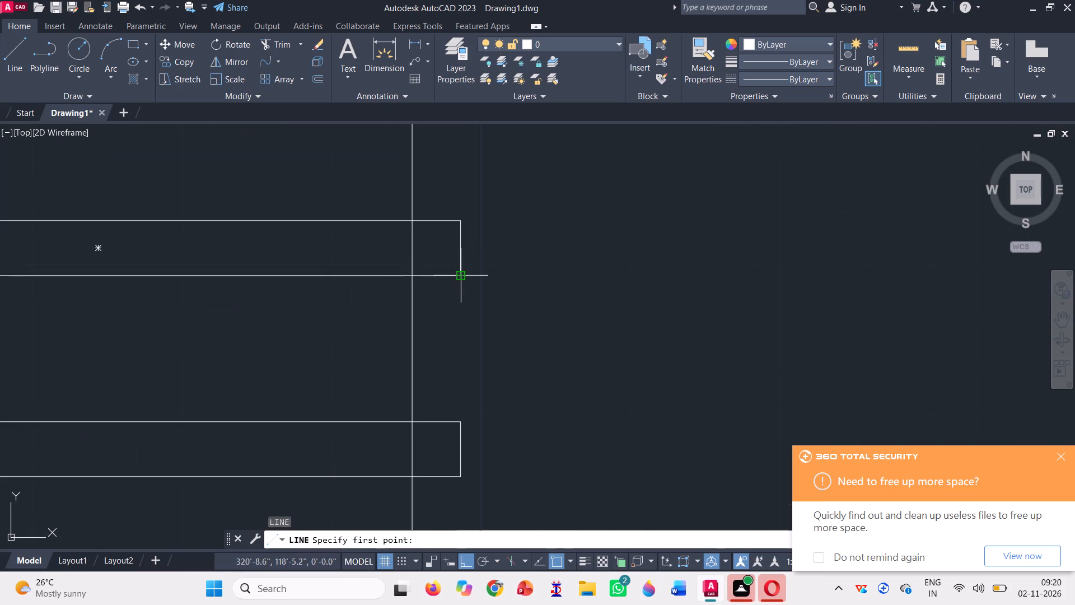
click(459, 273)
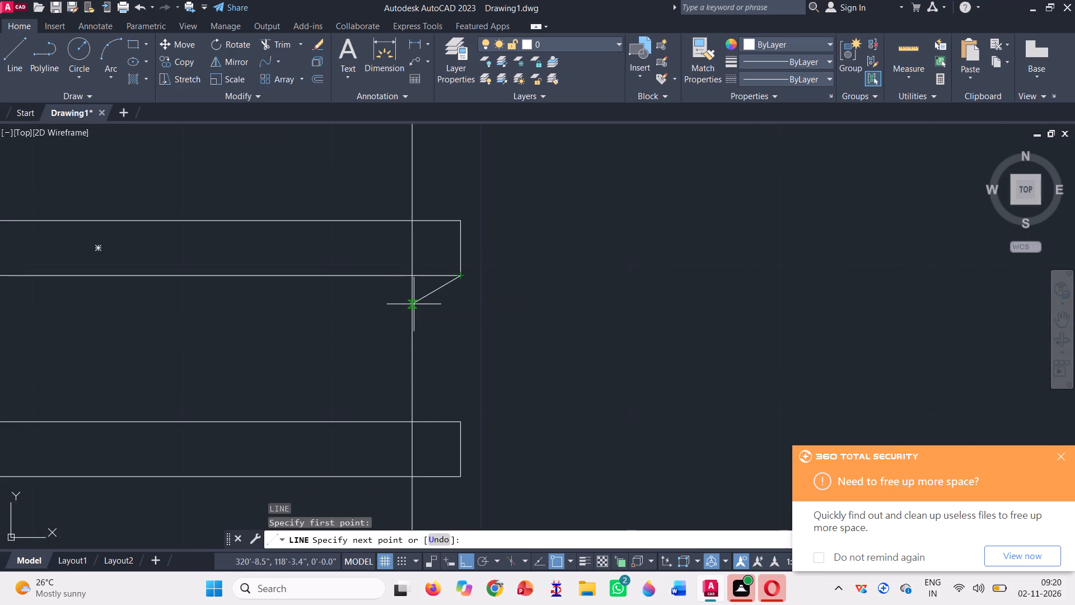
key(F8)
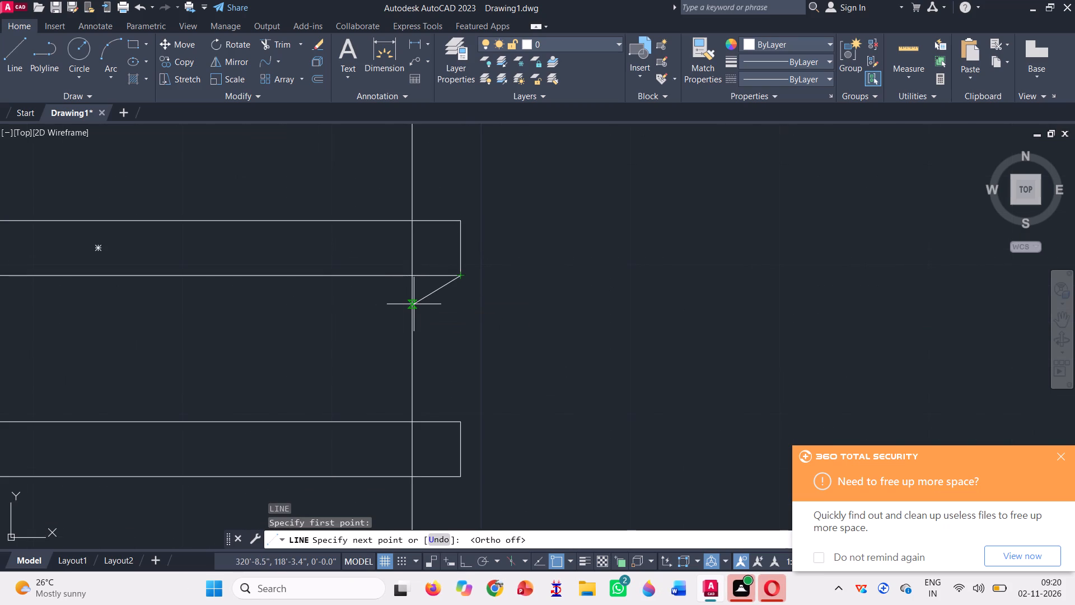
click(413, 295)
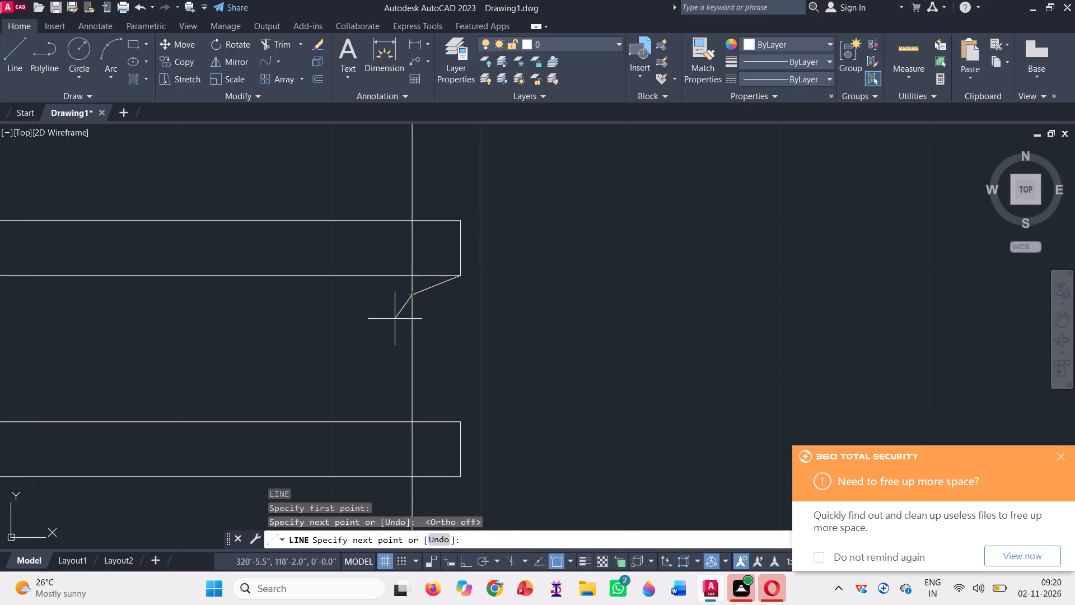
scroll(401, 315, down, 3)
key(space)
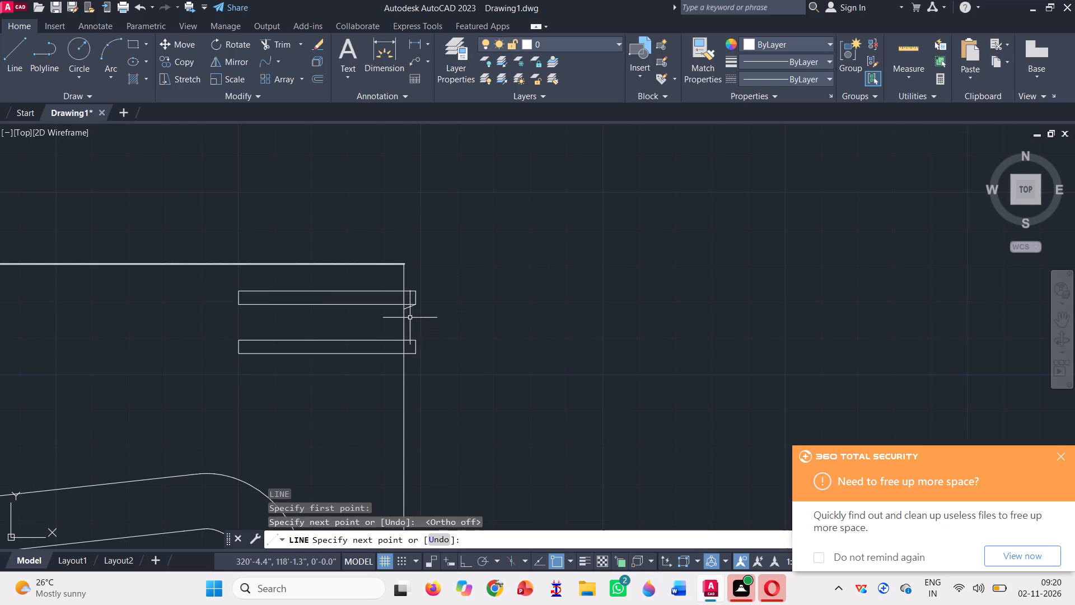
Copy the short sloping line from the upper band's outer bottom corner to the lower band's outer bottom corner.
scroll(410, 318, up, 4)
click(400, 246)
text(co)
key(space)
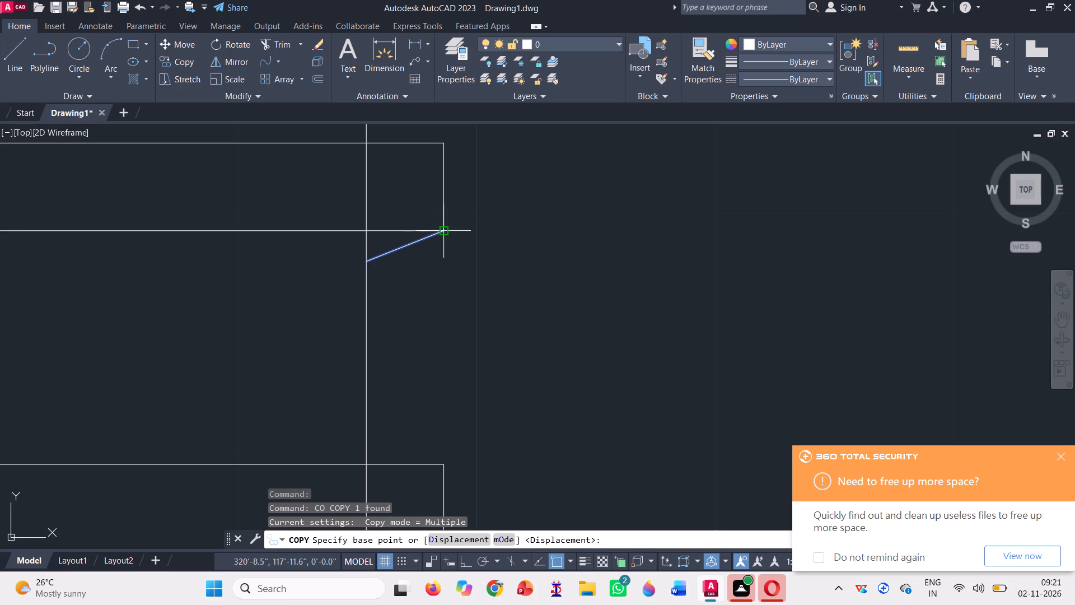
click(443, 227)
scroll(441, 297, down, 3)
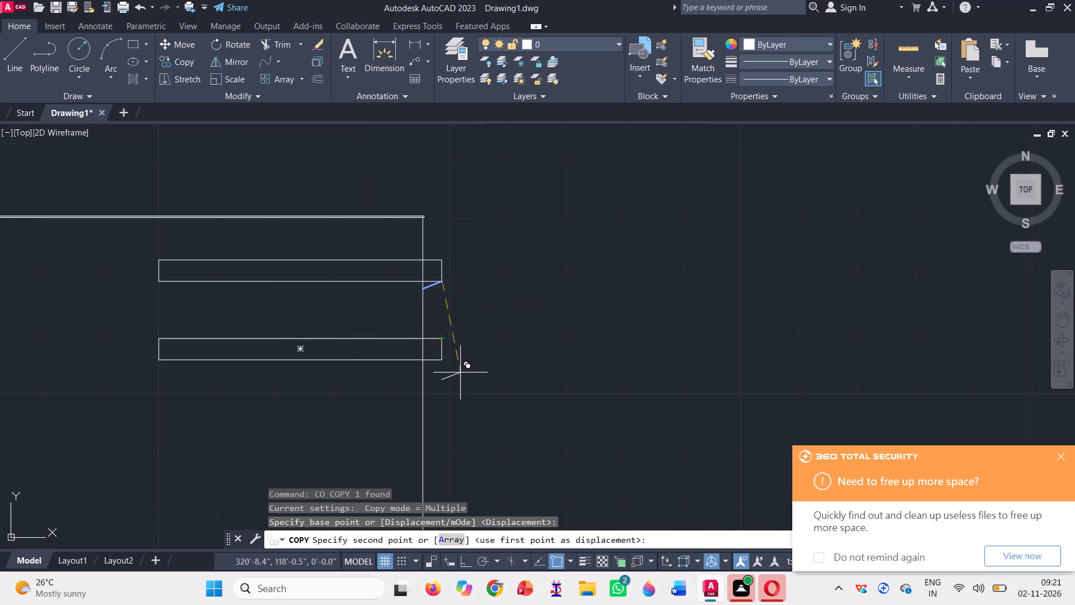
scroll(442, 364, up, 3)
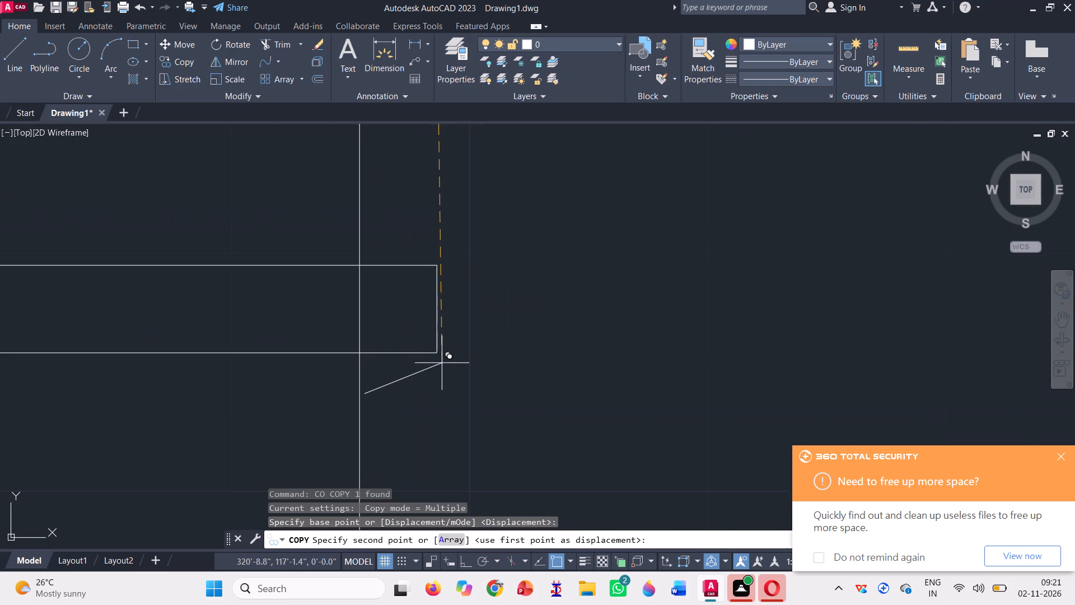
click(436, 351)
scroll(439, 346, down, 3)
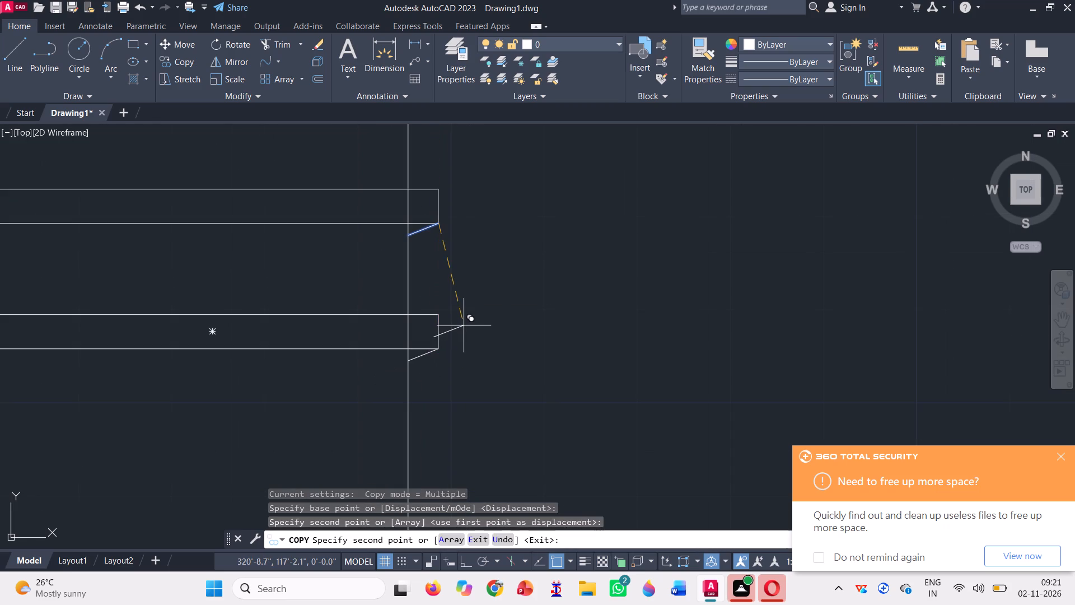
key(space)
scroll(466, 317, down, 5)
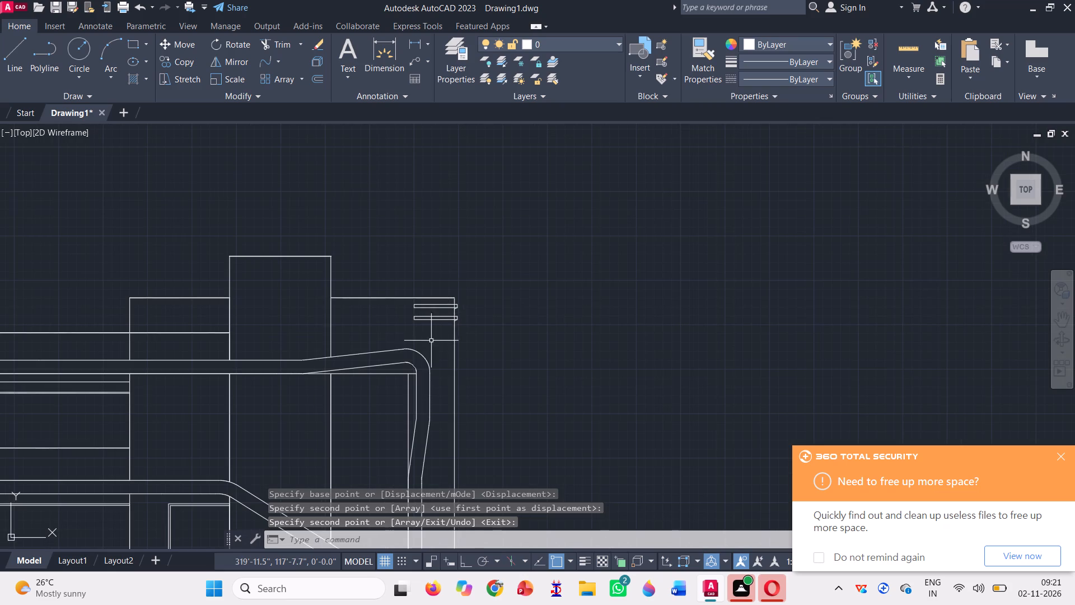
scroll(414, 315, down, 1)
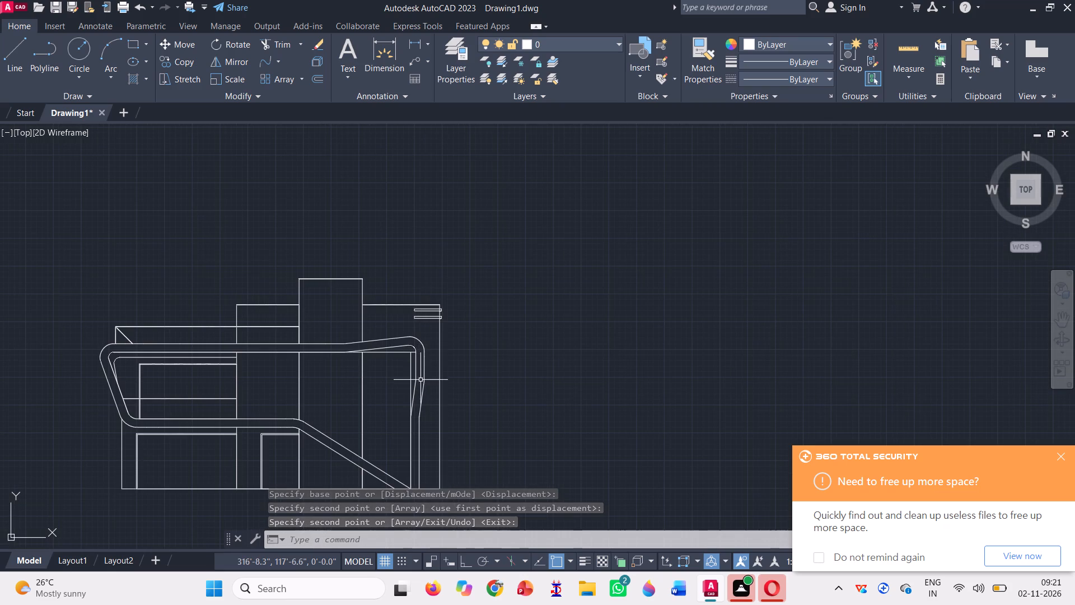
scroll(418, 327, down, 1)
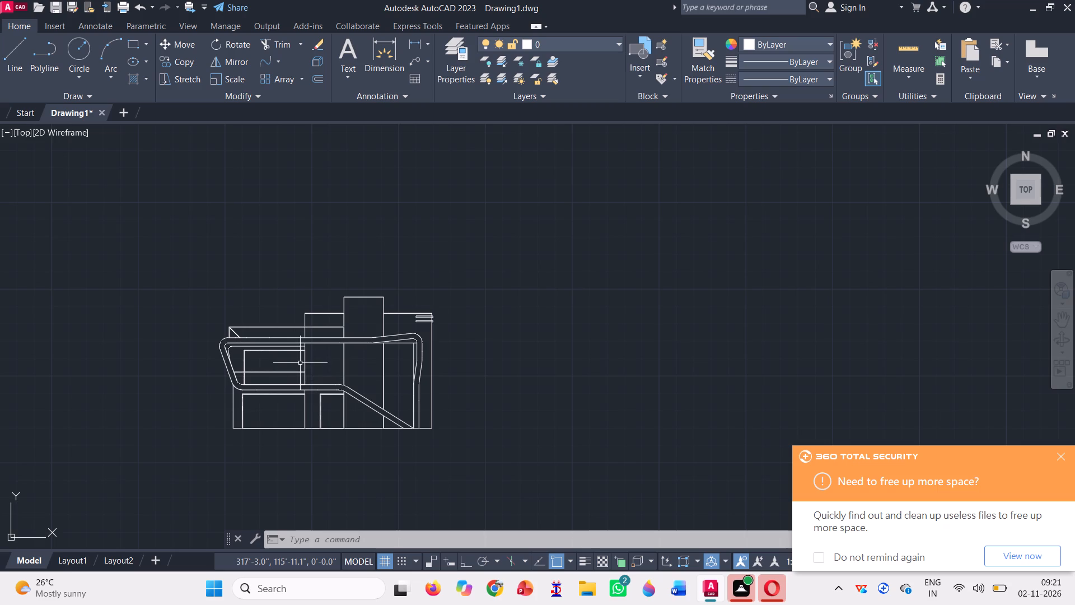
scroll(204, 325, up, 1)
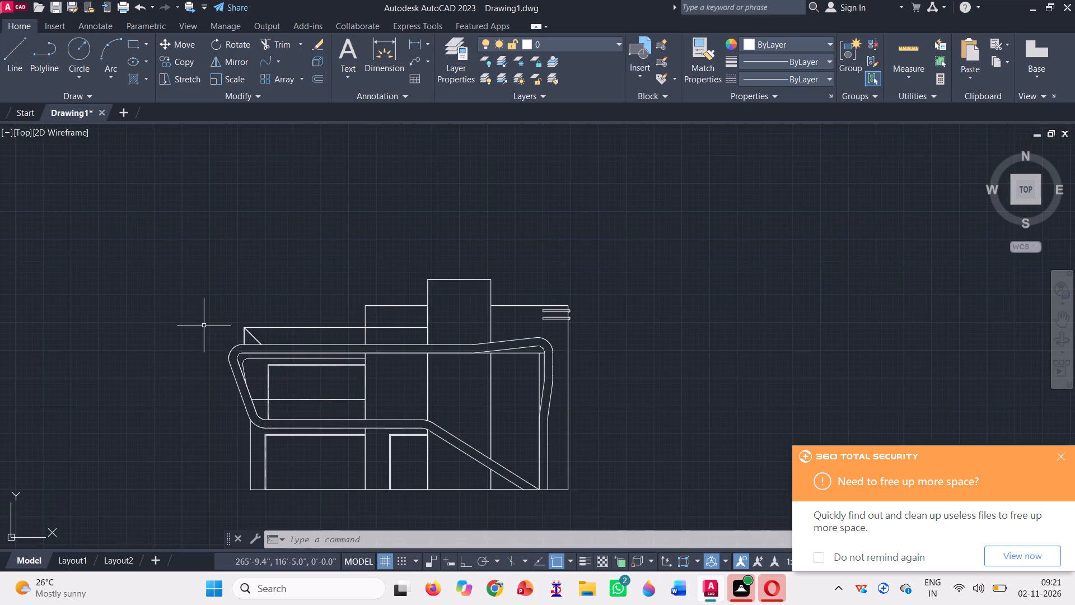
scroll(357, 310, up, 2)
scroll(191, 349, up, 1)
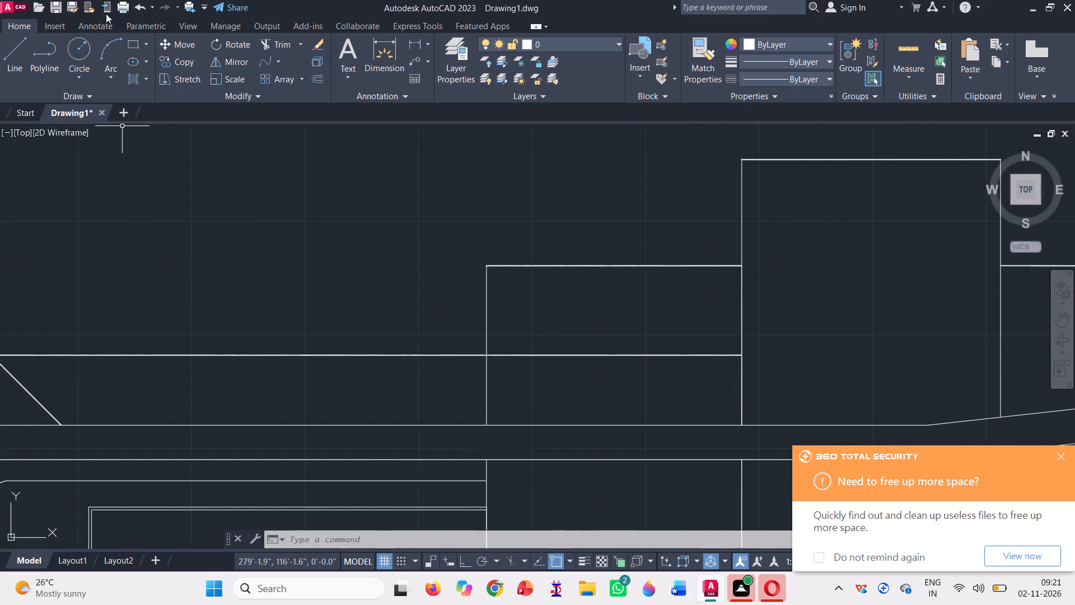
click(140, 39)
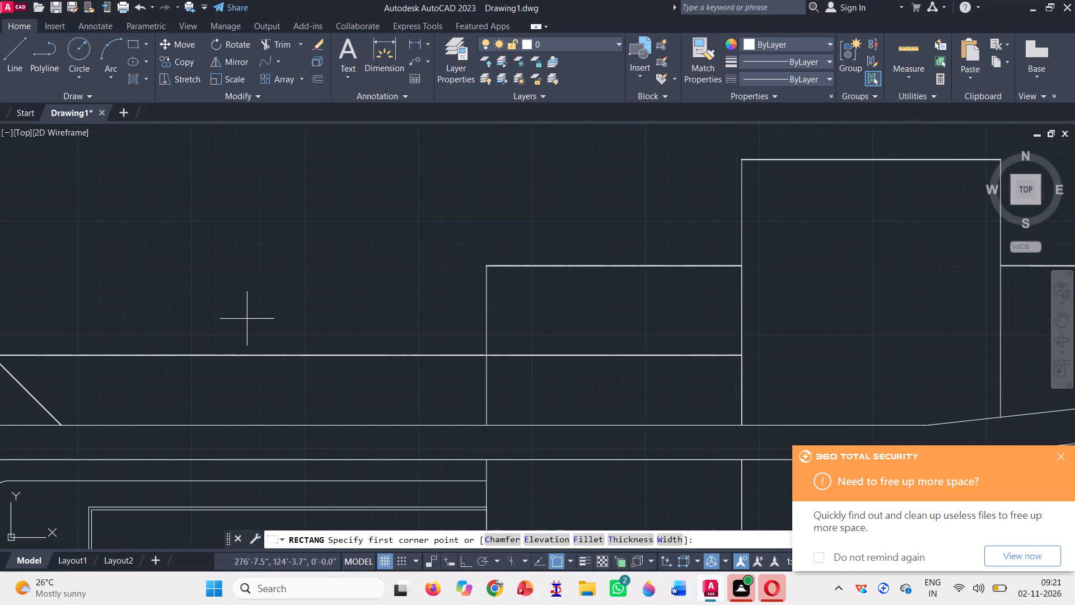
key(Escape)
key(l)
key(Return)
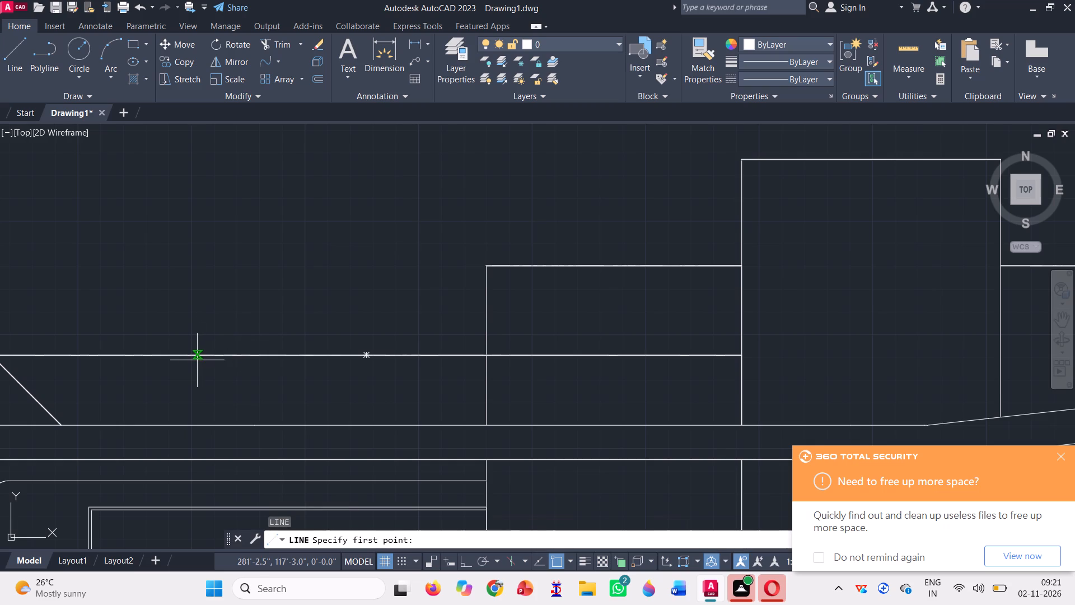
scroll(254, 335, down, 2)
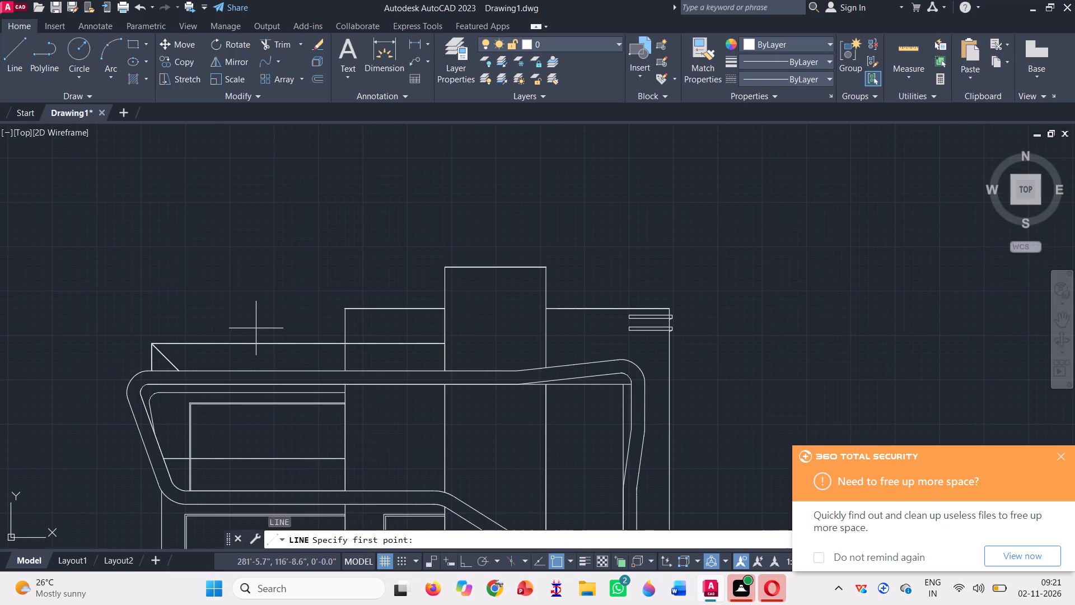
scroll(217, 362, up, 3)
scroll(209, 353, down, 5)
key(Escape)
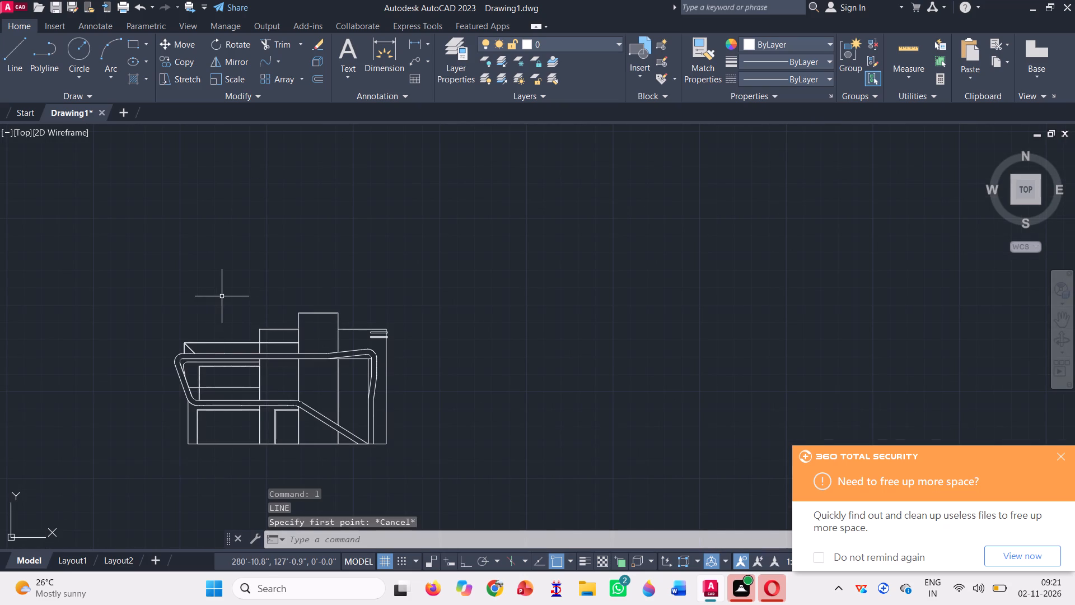
Copy the whole elevation to the right, clear of the original.
click(445, 486)
click(172, 262)
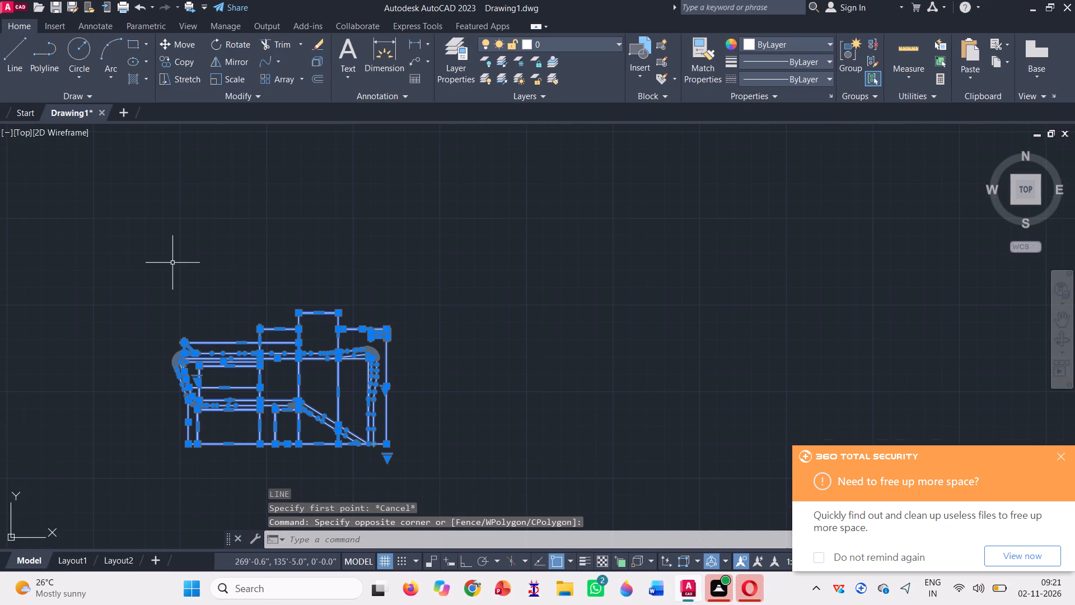
text(co)
key(space)
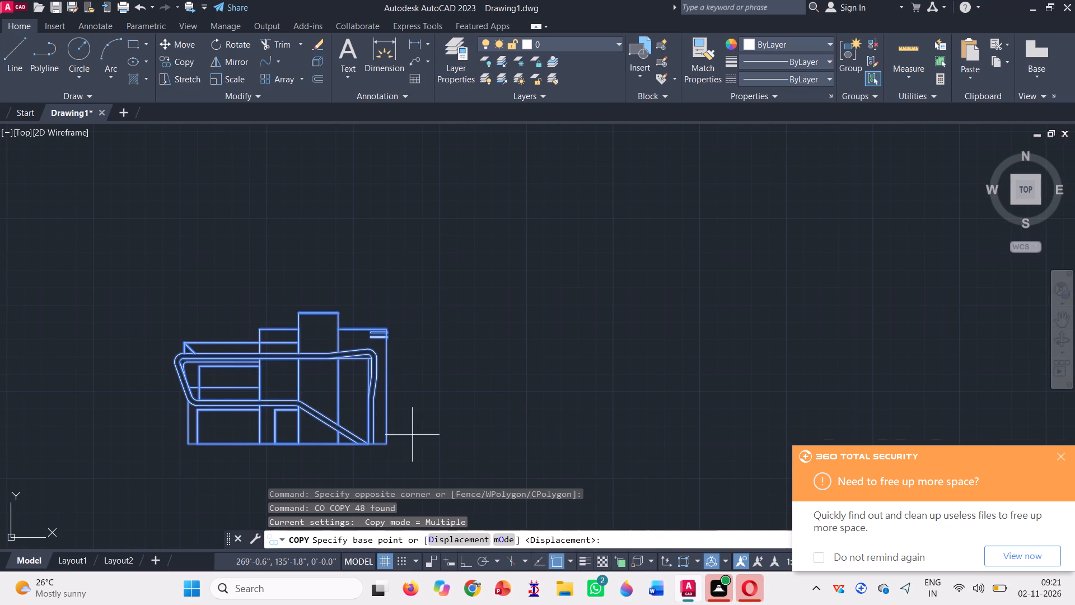
click(370, 452)
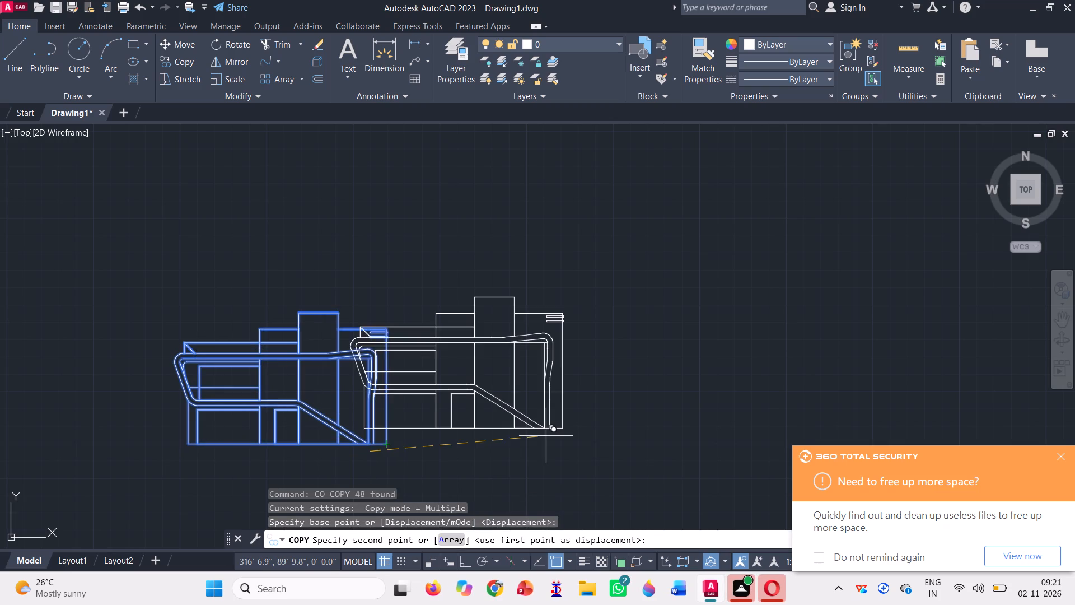
click(650, 448)
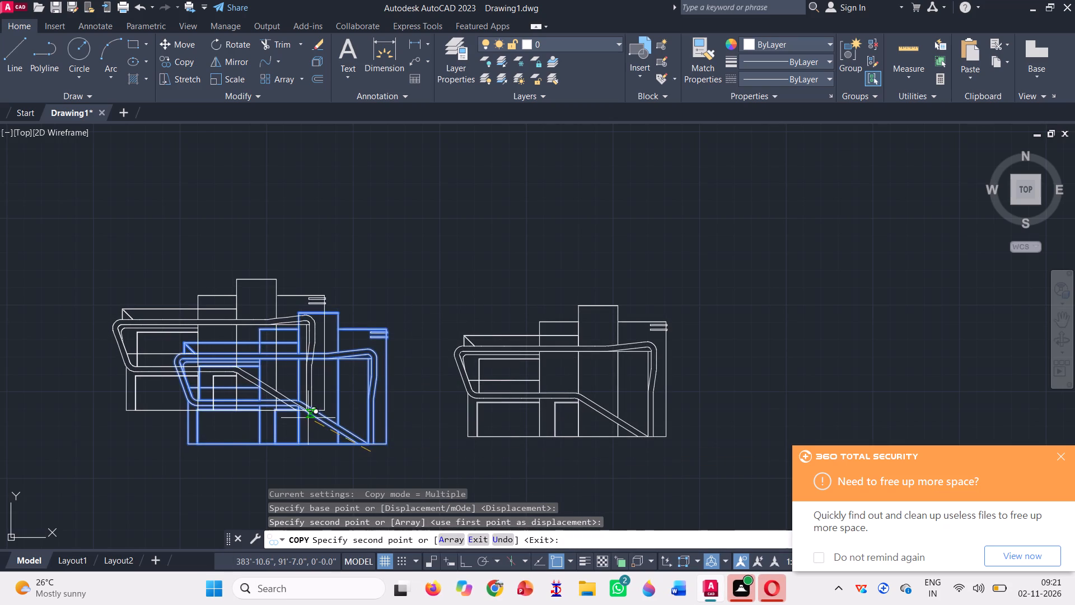
key(space)
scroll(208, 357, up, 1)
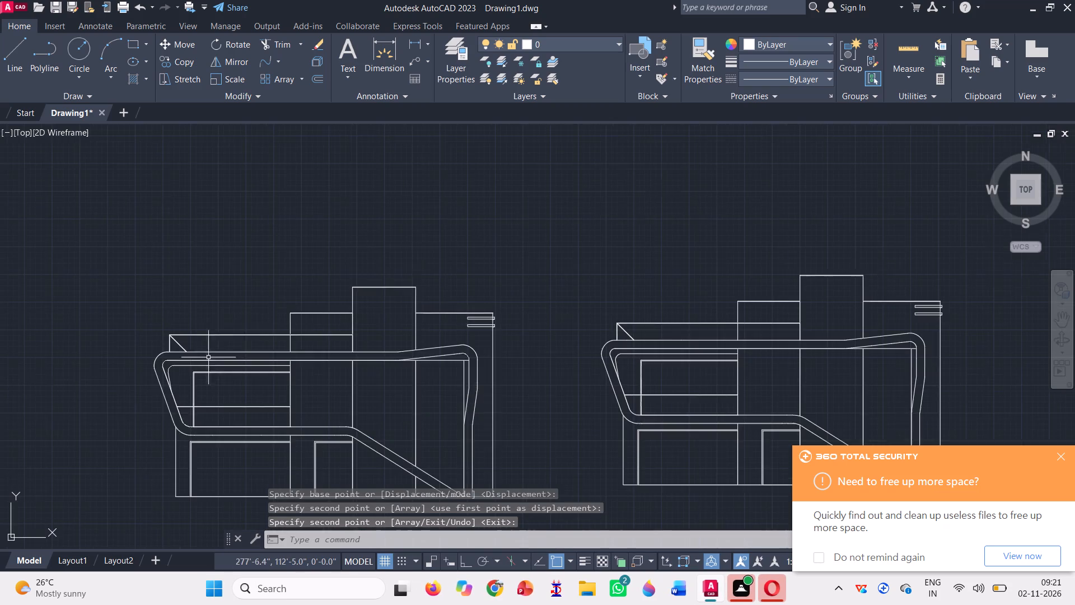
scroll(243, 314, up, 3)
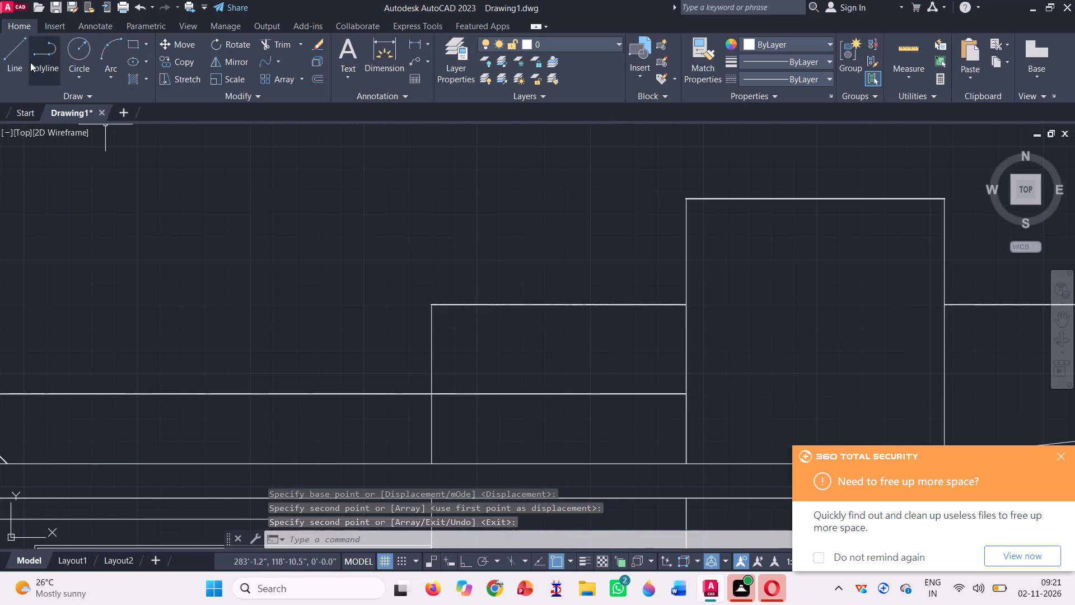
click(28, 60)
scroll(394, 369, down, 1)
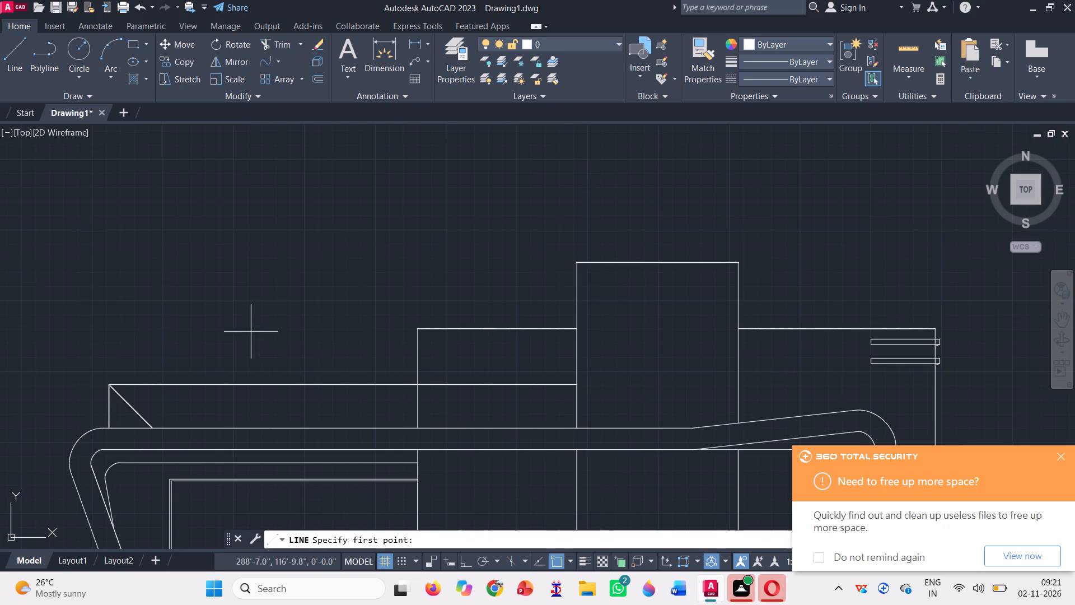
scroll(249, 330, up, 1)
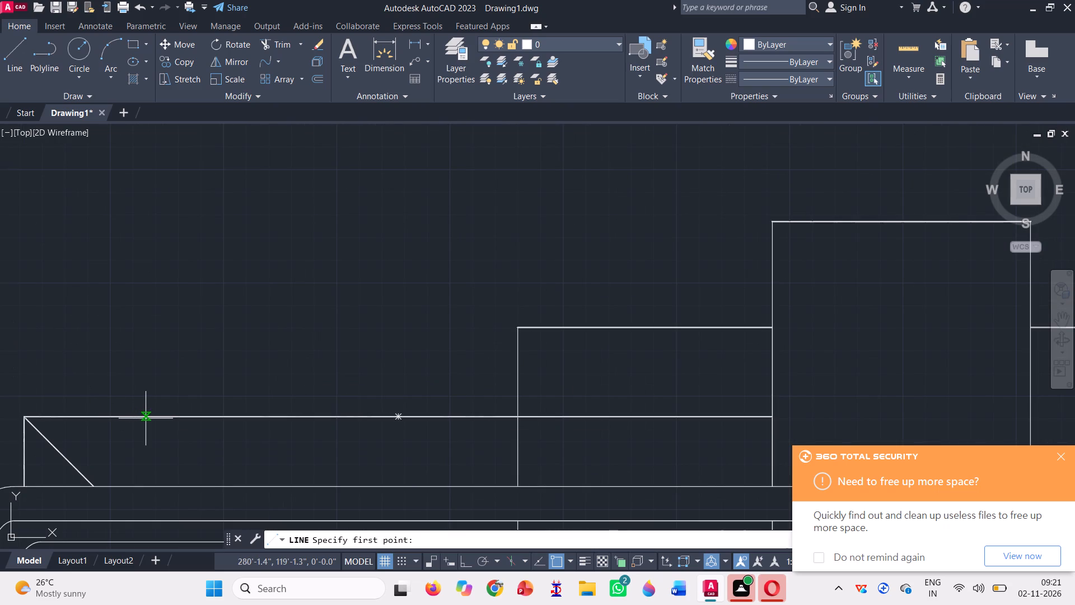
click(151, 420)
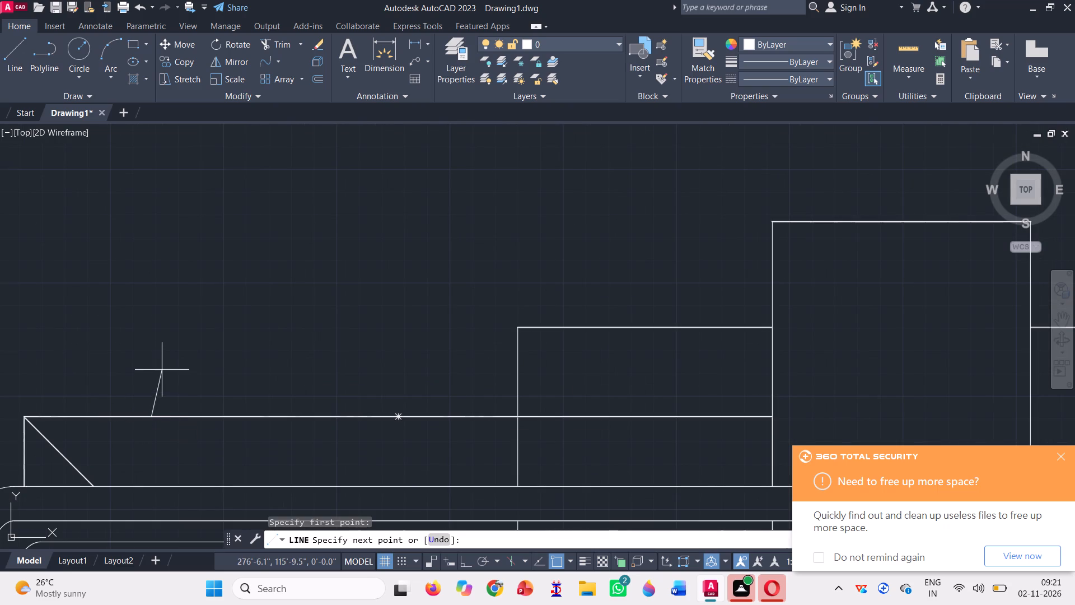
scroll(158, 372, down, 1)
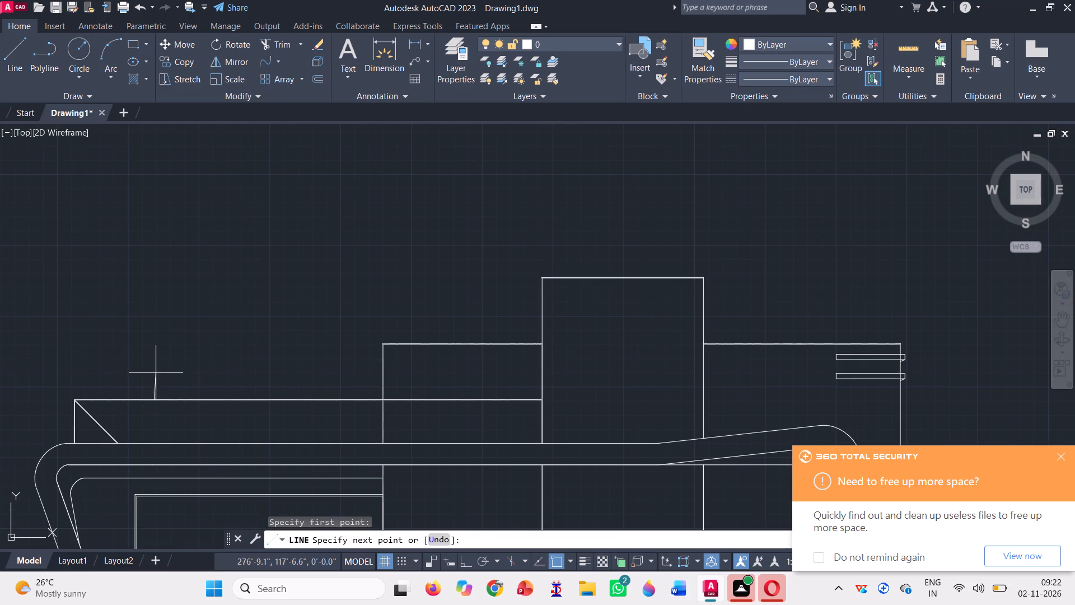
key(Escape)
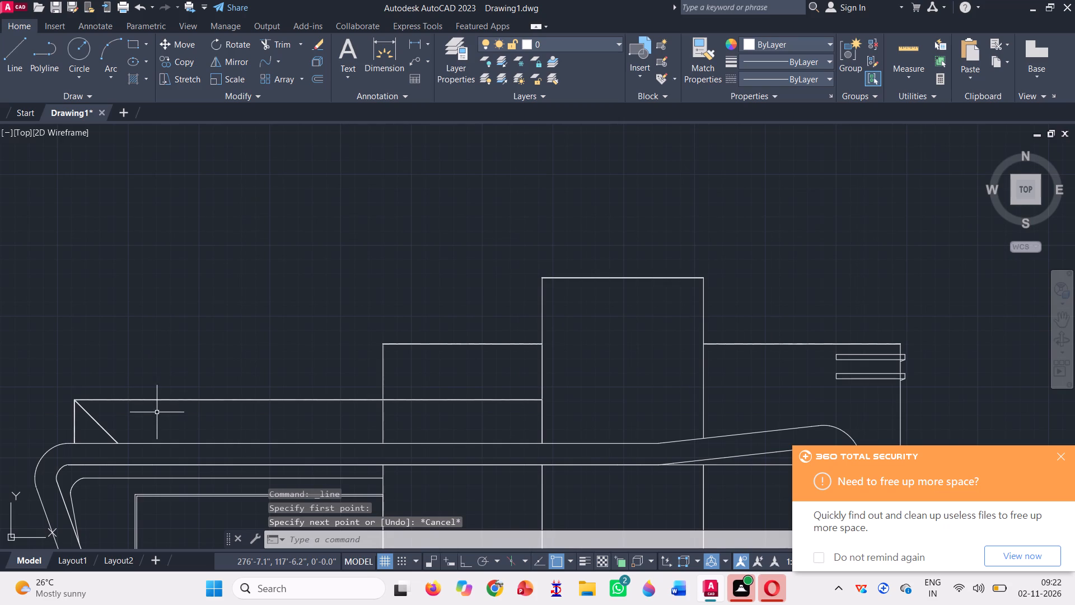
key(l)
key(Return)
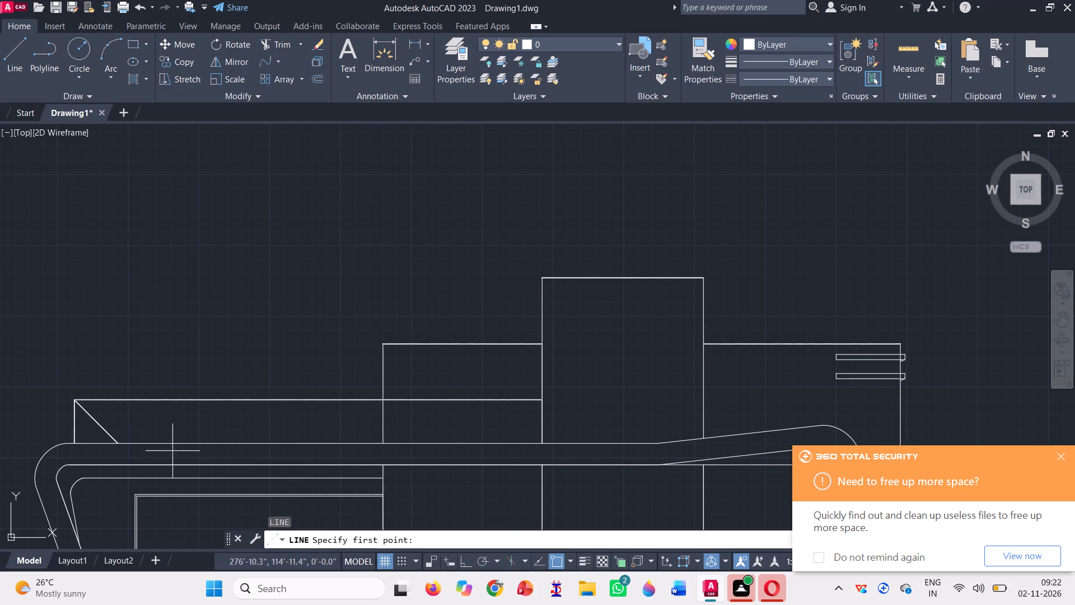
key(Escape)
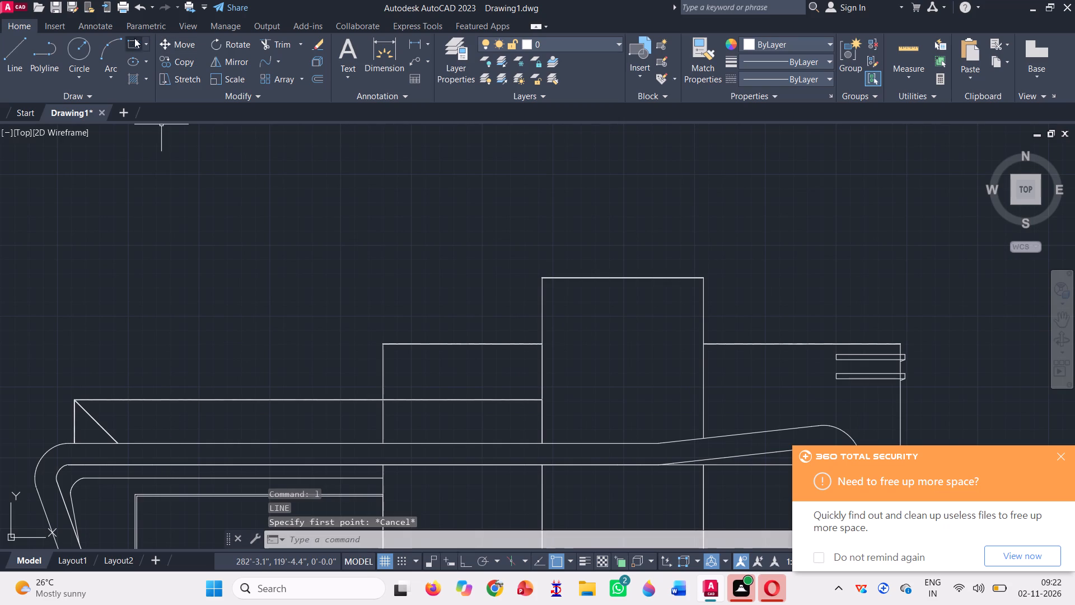
Draw a wide rectangle on the original elevation, rising from the rounded frame's top edge beside the left stepped block to slightly above that block's top.
click(132, 44)
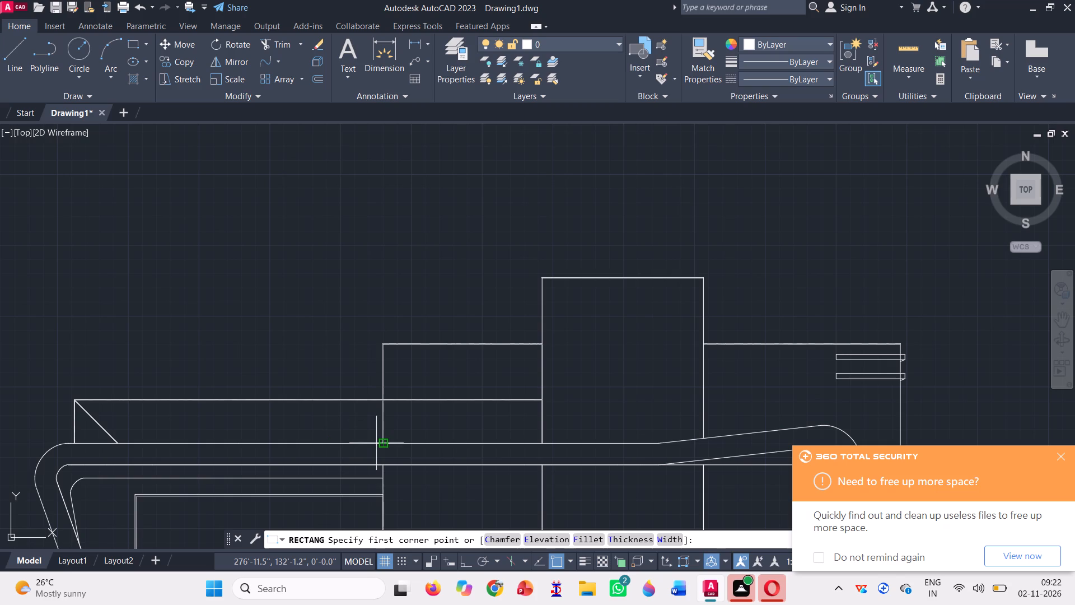
scroll(376, 443, up, 3)
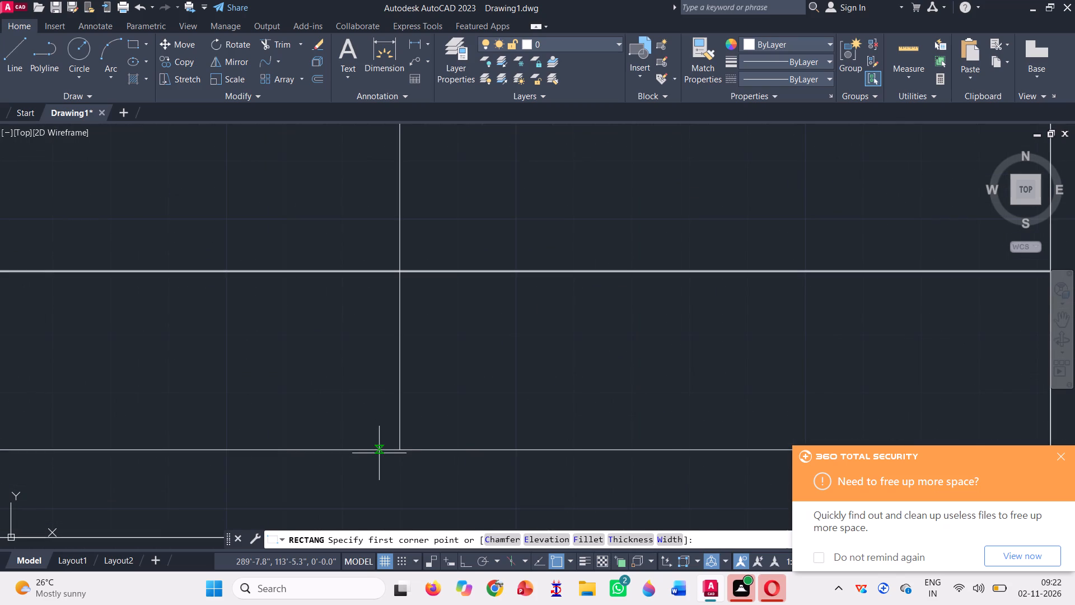
click(379, 452)
scroll(380, 453, down, 2)
scroll(220, 360, down, 1)
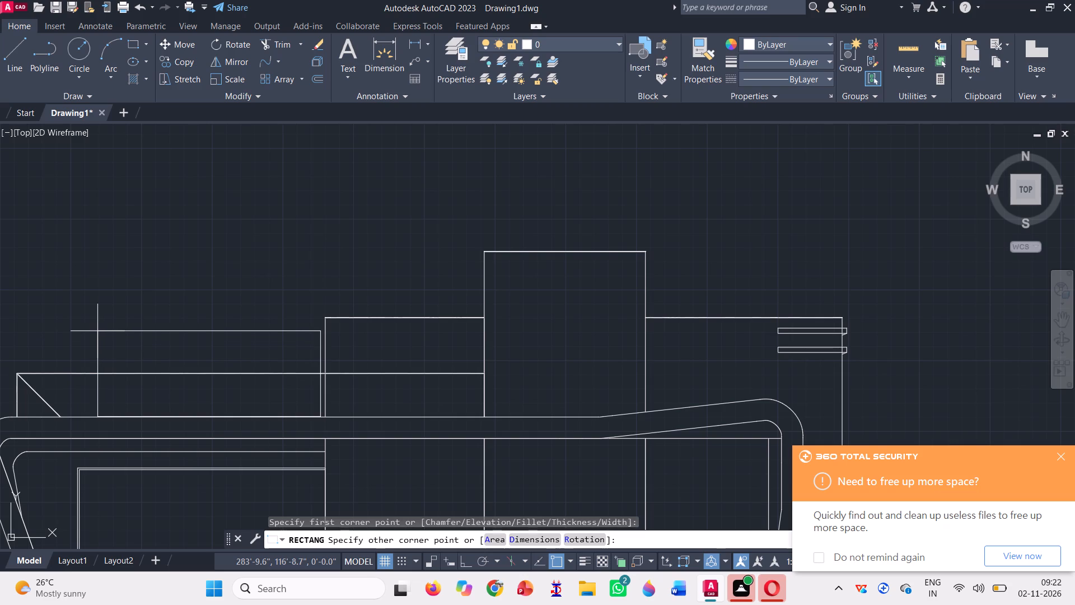
click(104, 314)
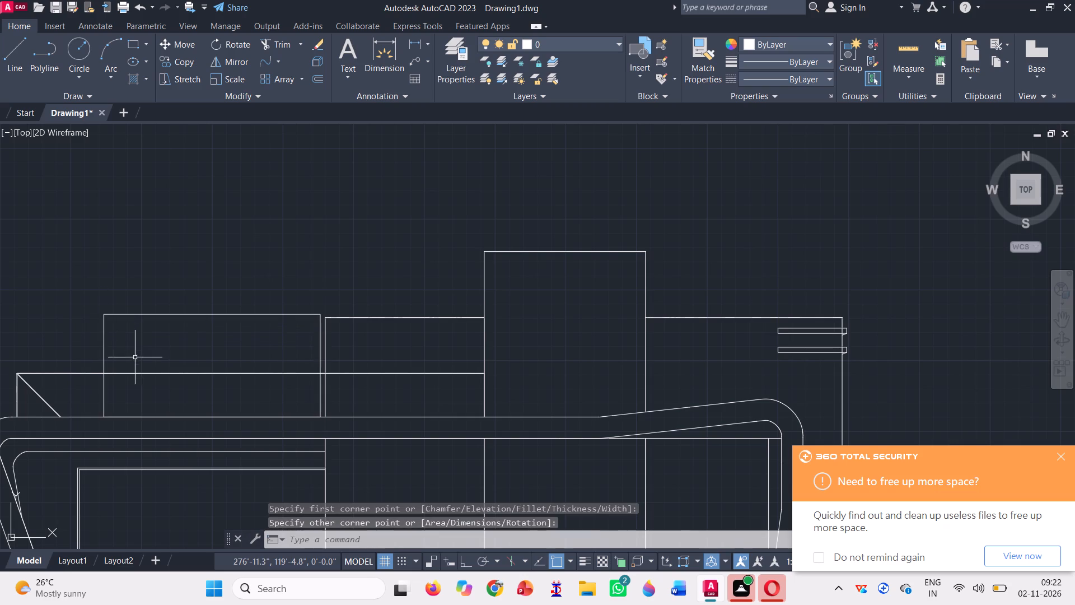
Draw a short vertical line up from the frame's top edge inside the wide rectangle, continuing as a slope up to the horizontal roof line.
scroll(110, 394, up, 1)
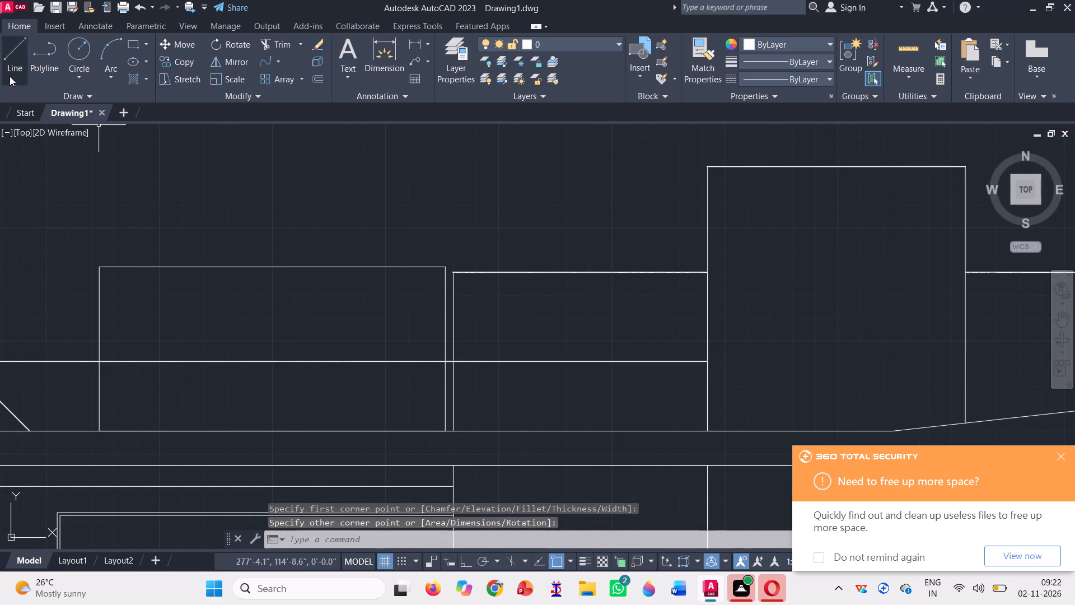
click(19, 59)
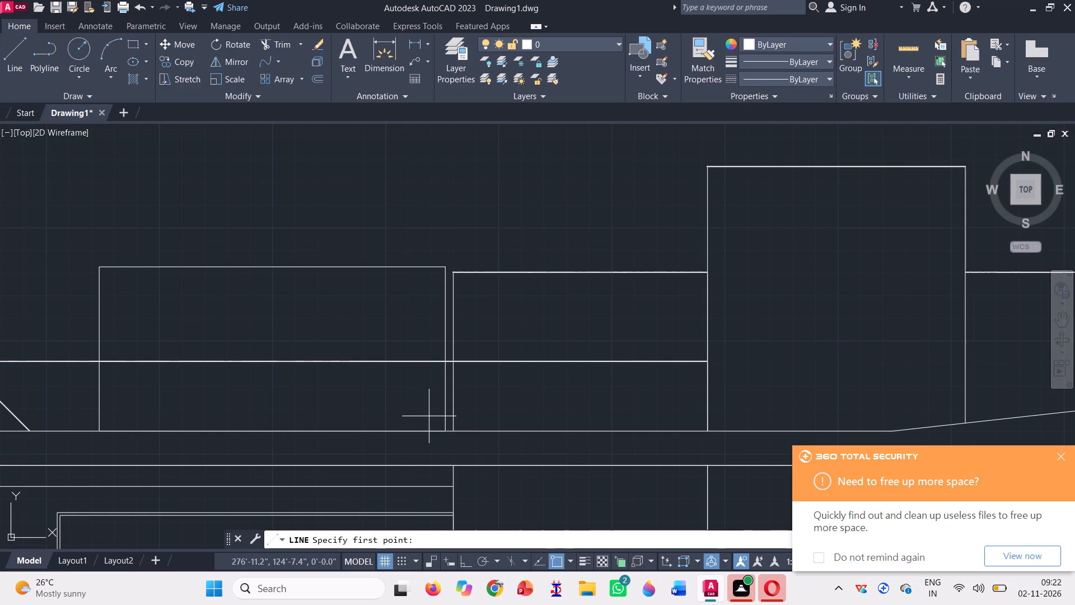
click(144, 432)
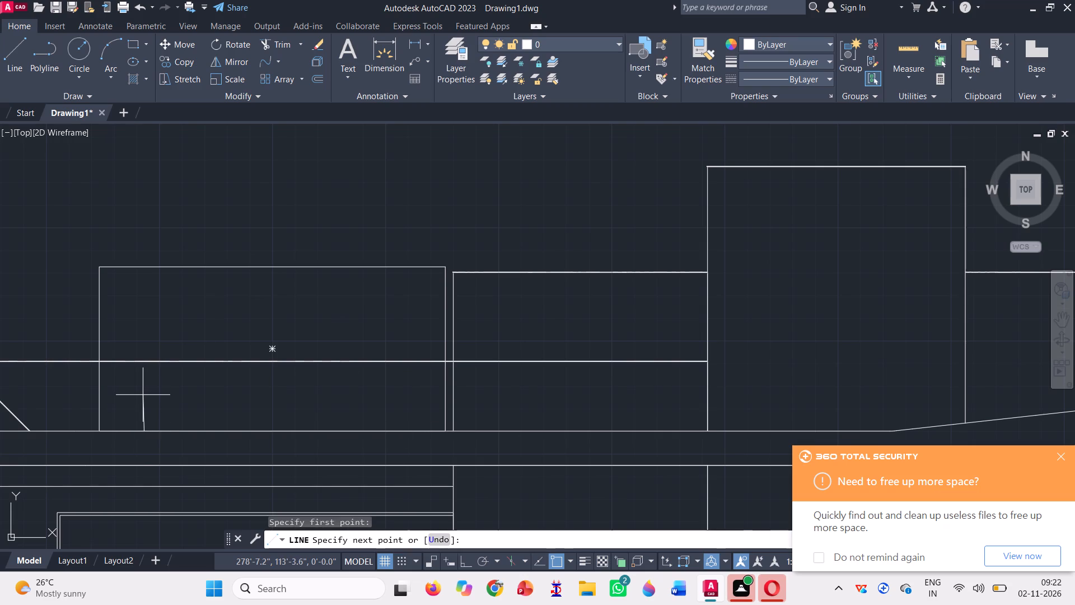
key(F8)
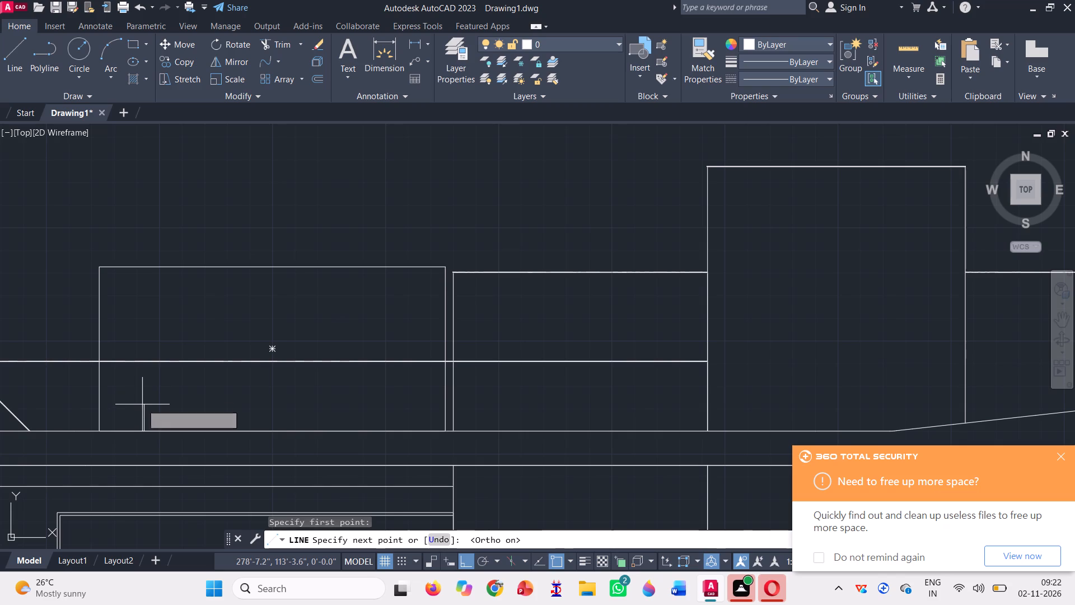
click(142, 406)
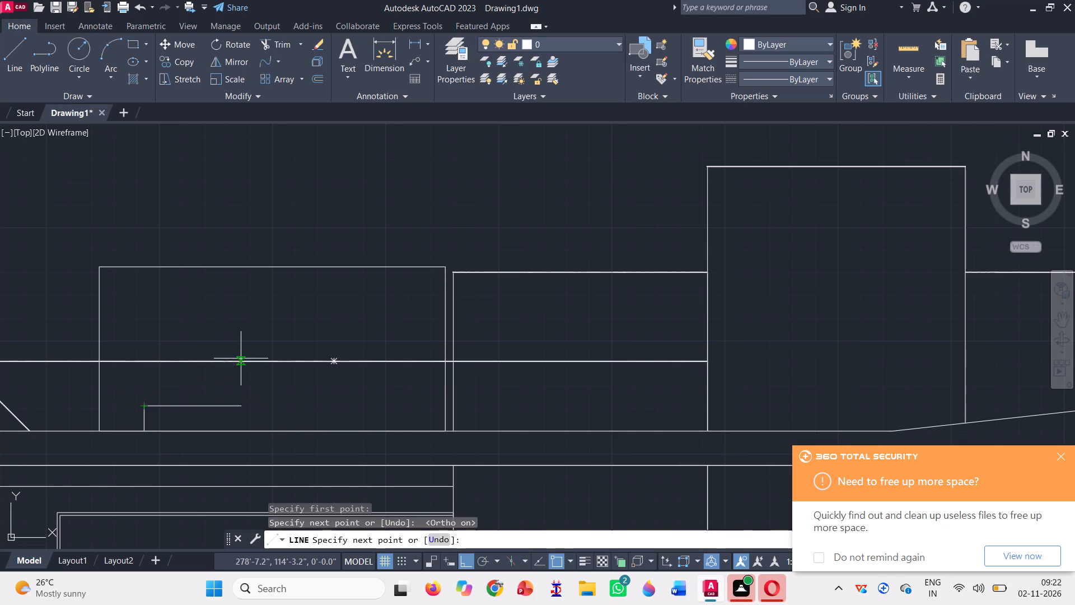
key(F8)
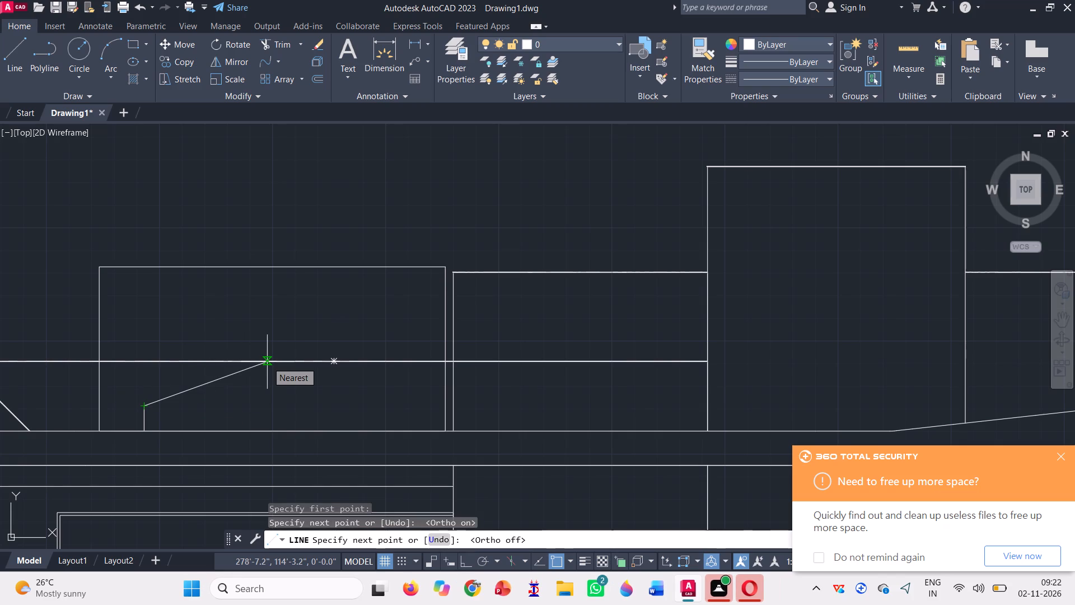
click(271, 365)
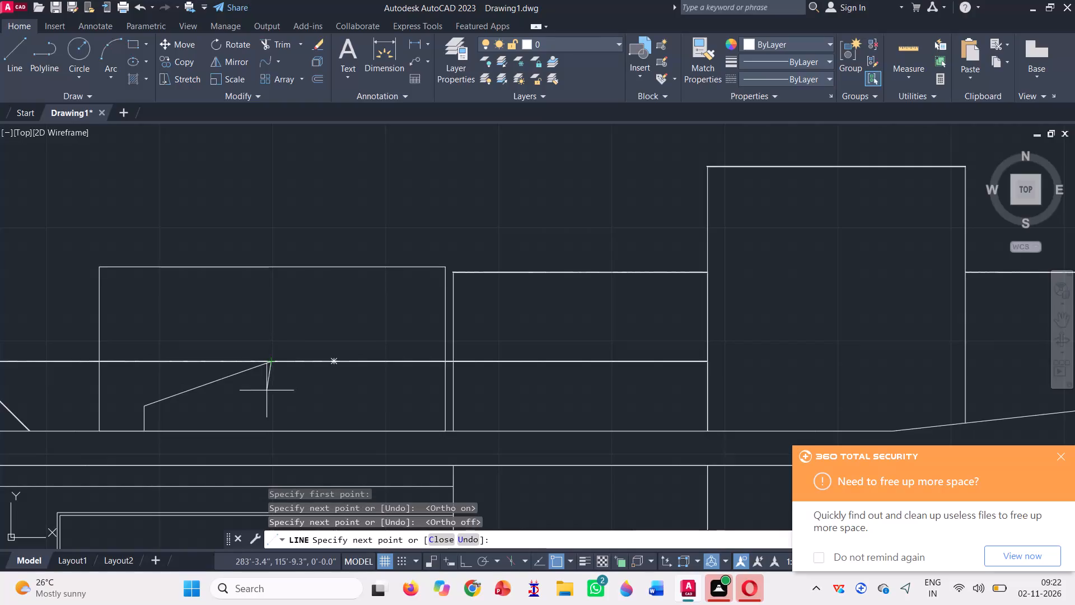
key(space)
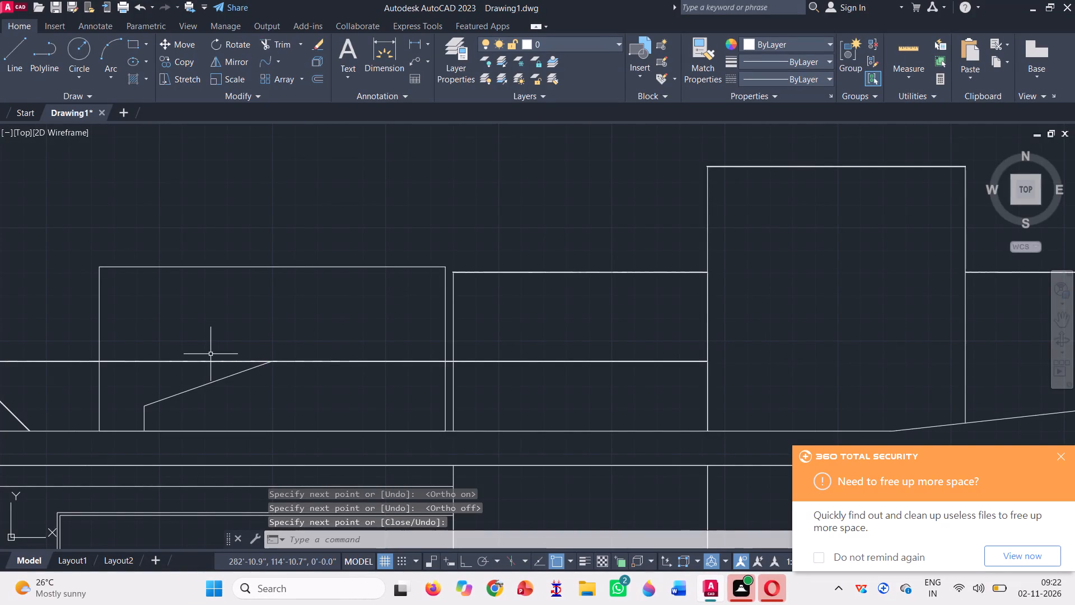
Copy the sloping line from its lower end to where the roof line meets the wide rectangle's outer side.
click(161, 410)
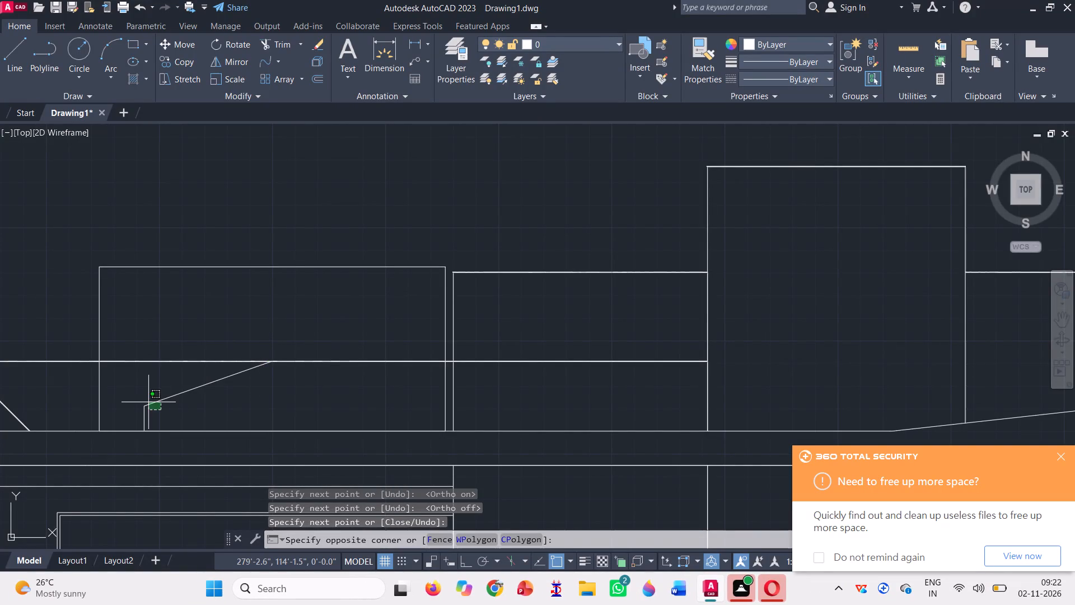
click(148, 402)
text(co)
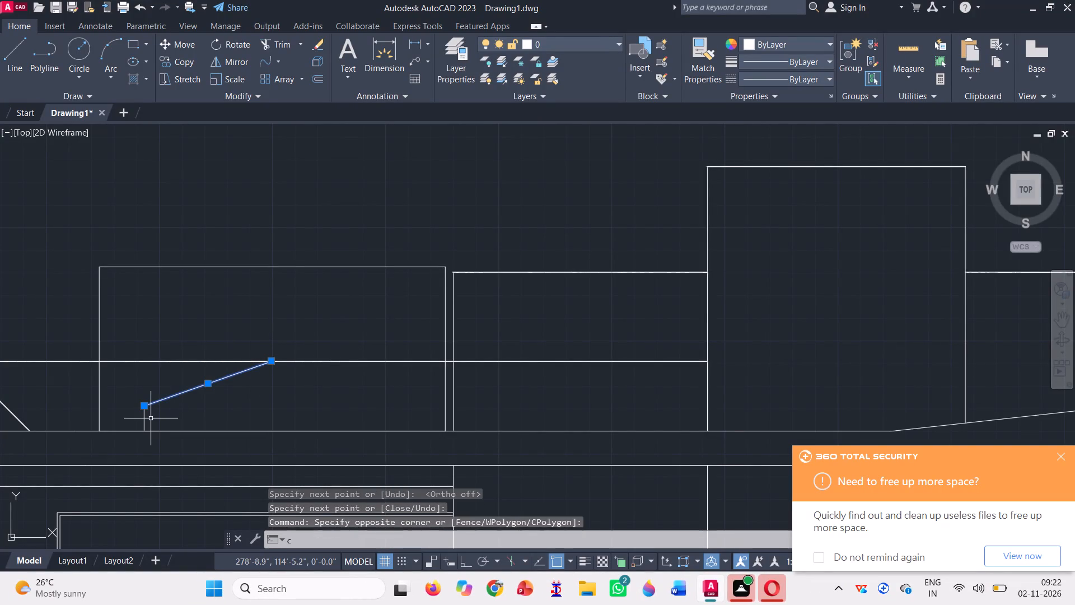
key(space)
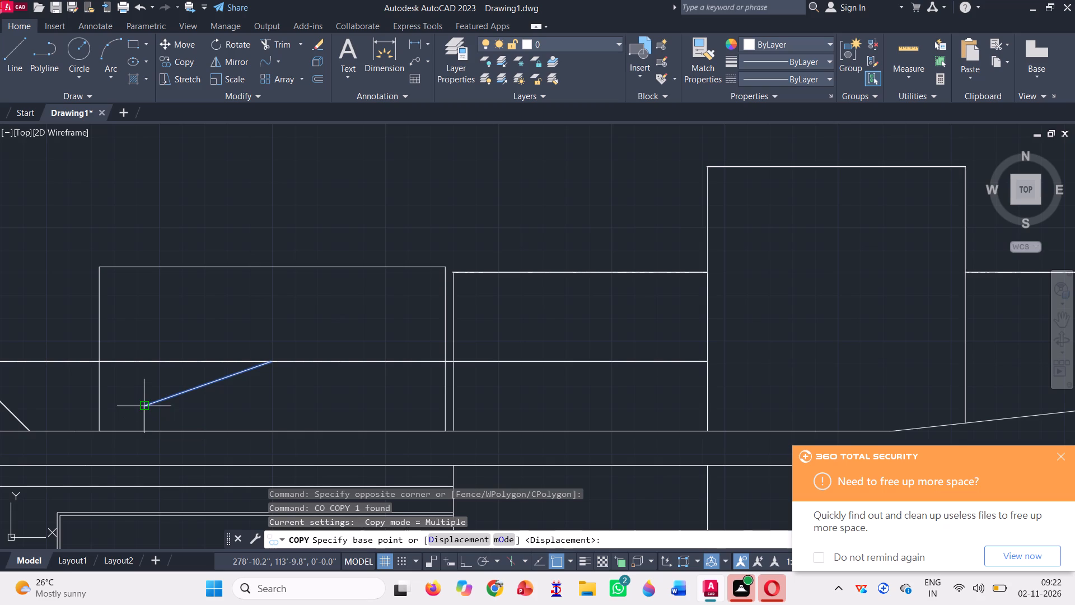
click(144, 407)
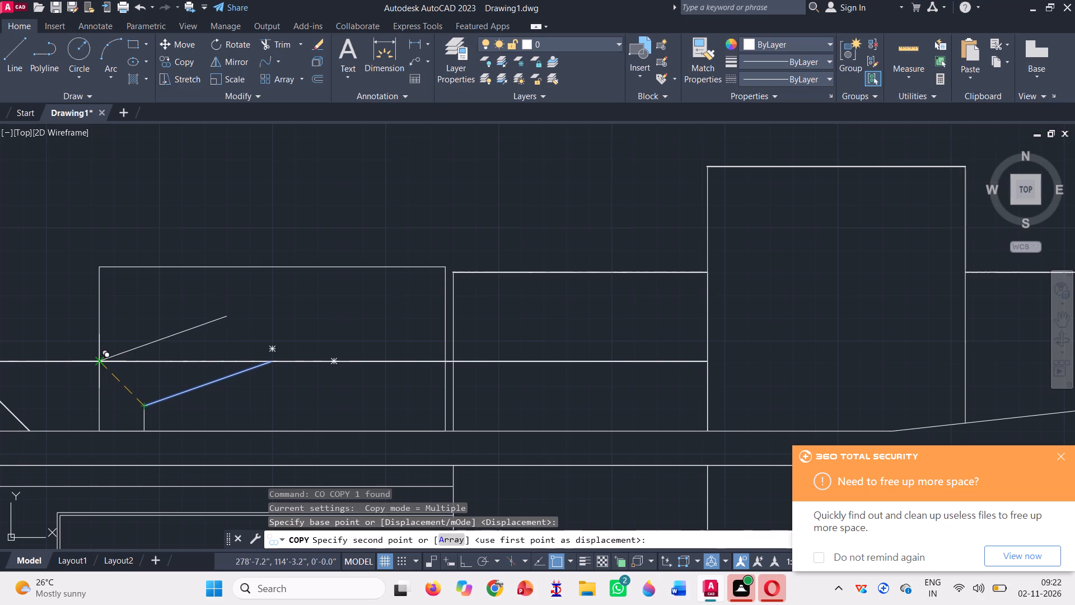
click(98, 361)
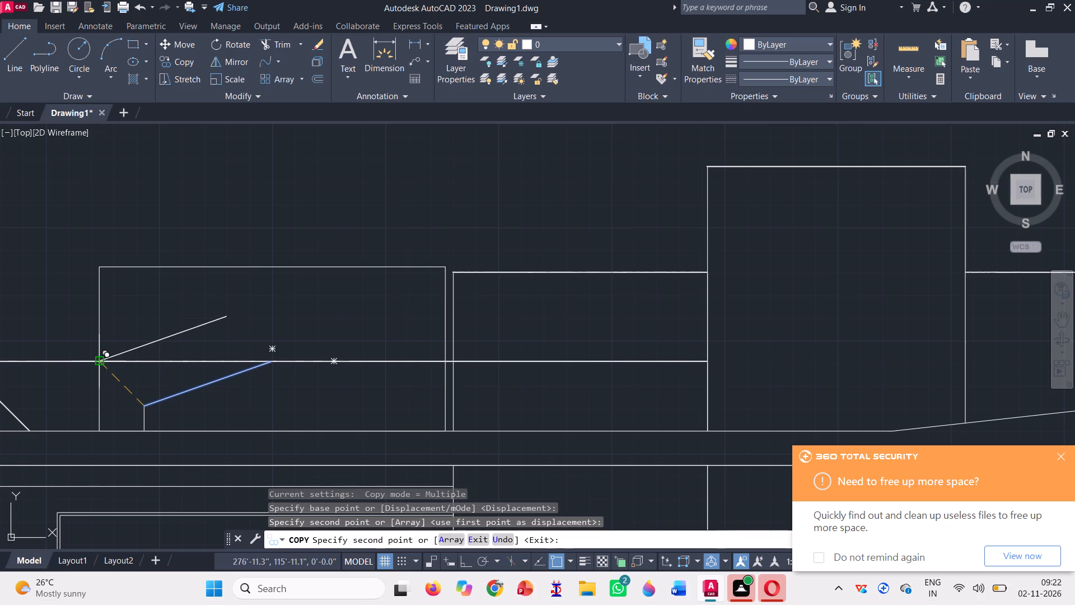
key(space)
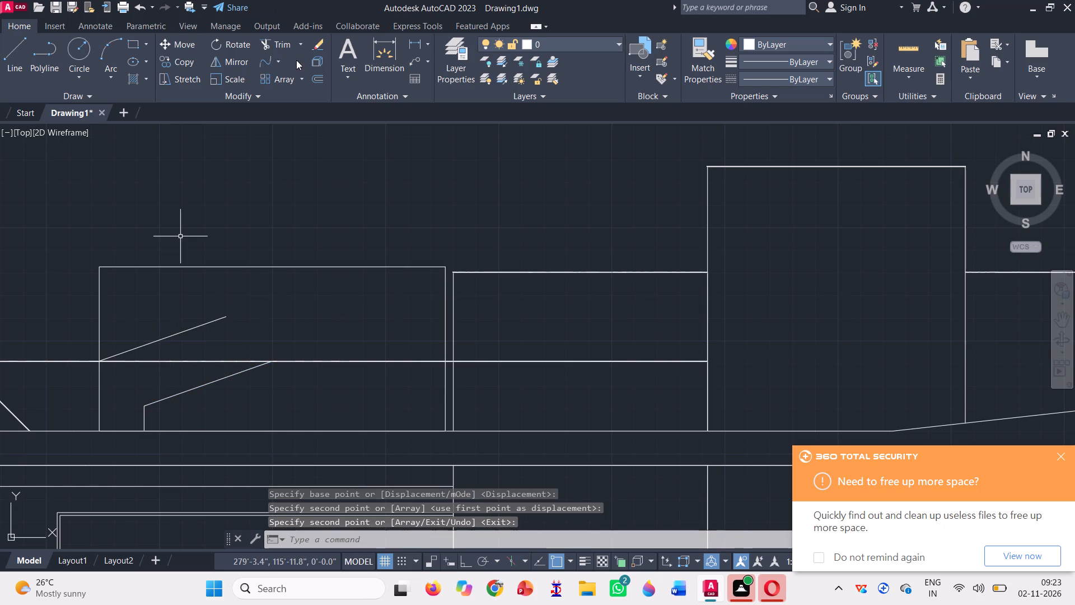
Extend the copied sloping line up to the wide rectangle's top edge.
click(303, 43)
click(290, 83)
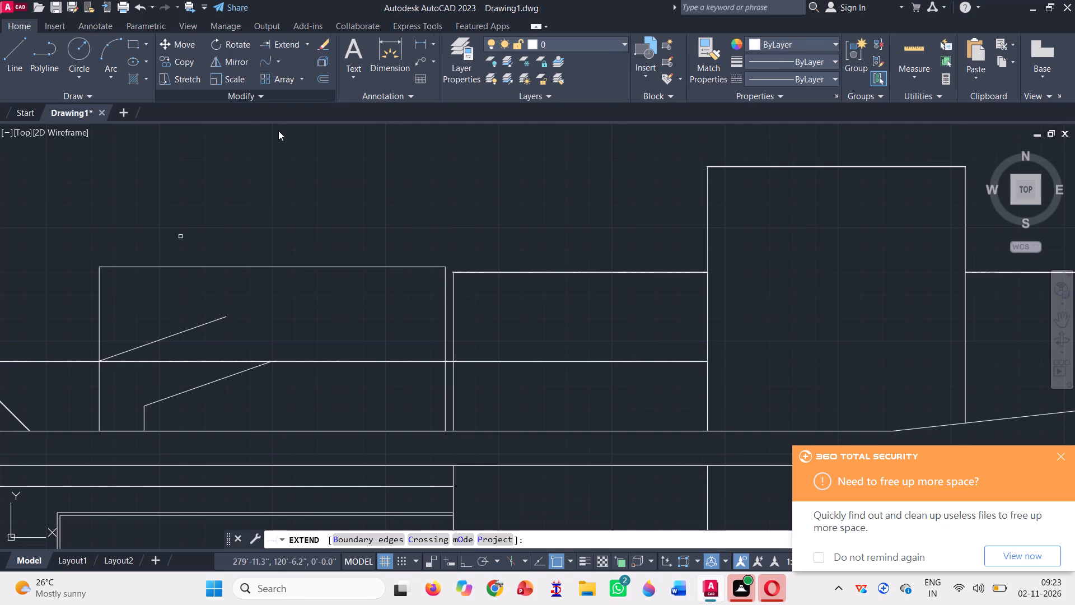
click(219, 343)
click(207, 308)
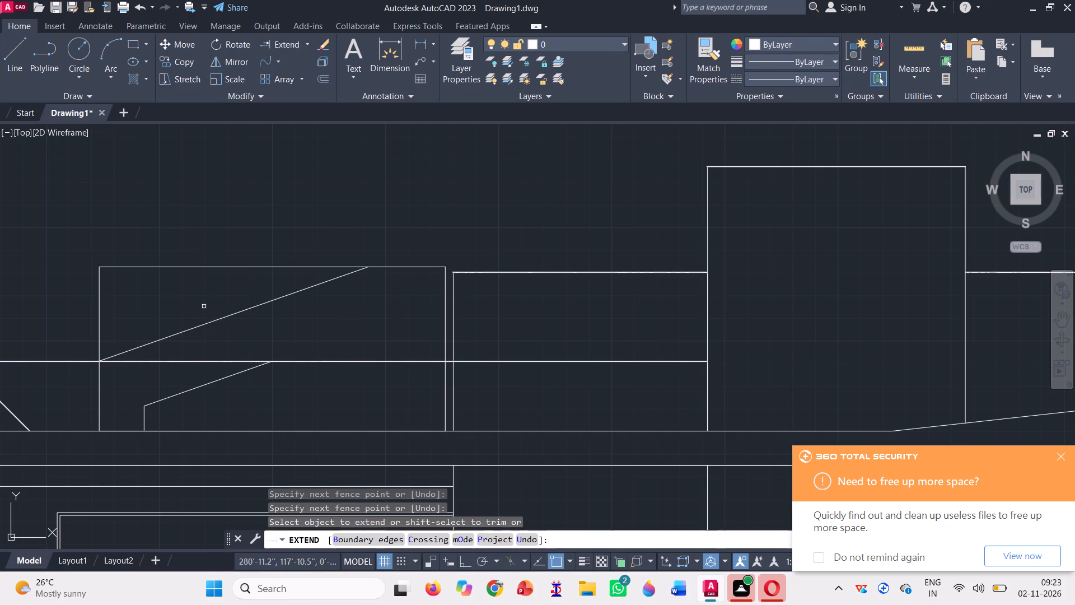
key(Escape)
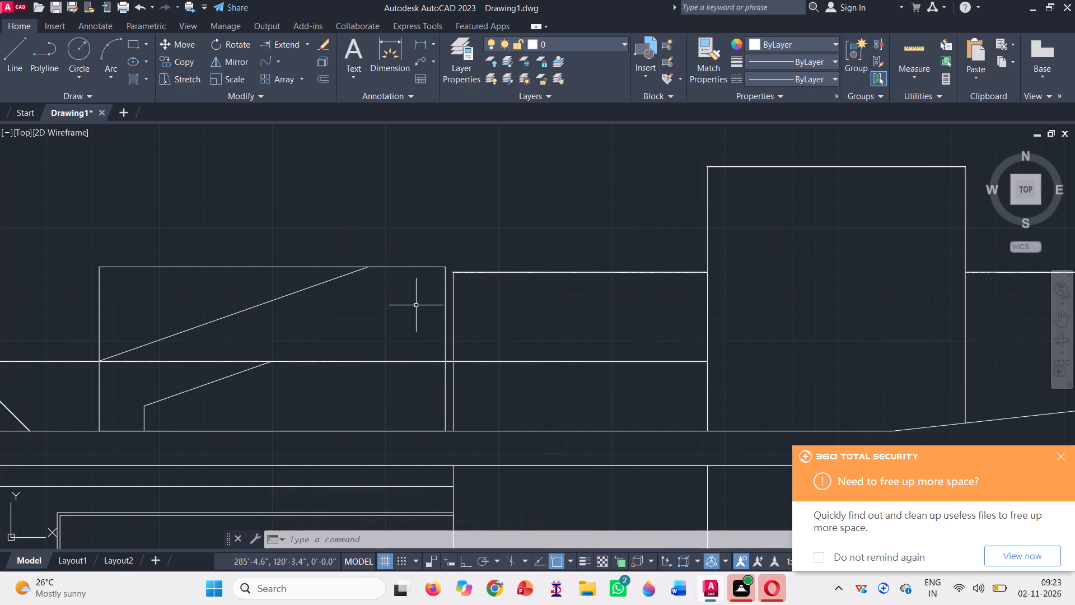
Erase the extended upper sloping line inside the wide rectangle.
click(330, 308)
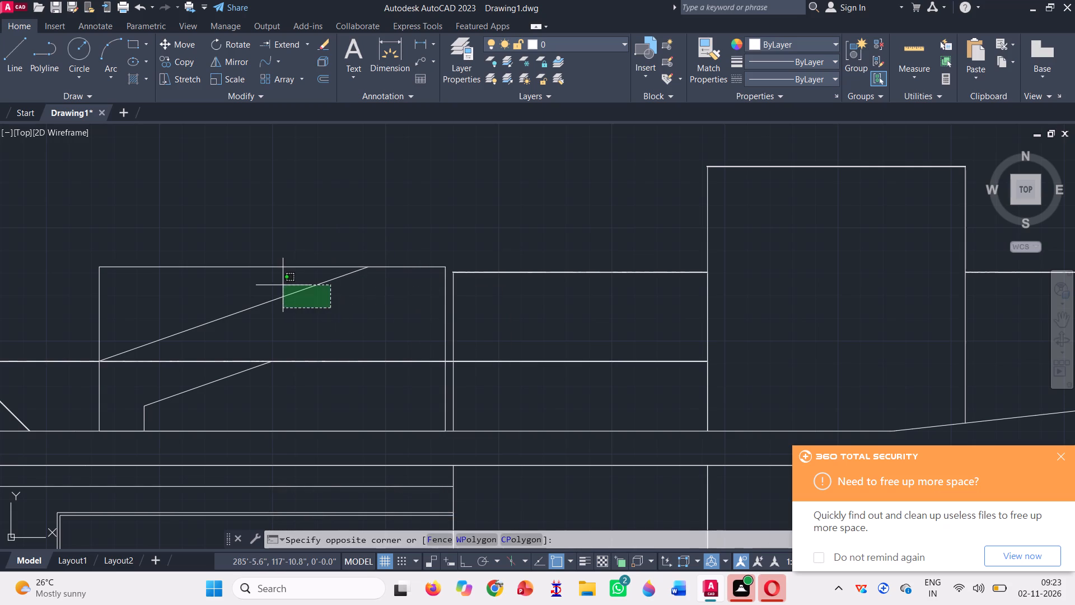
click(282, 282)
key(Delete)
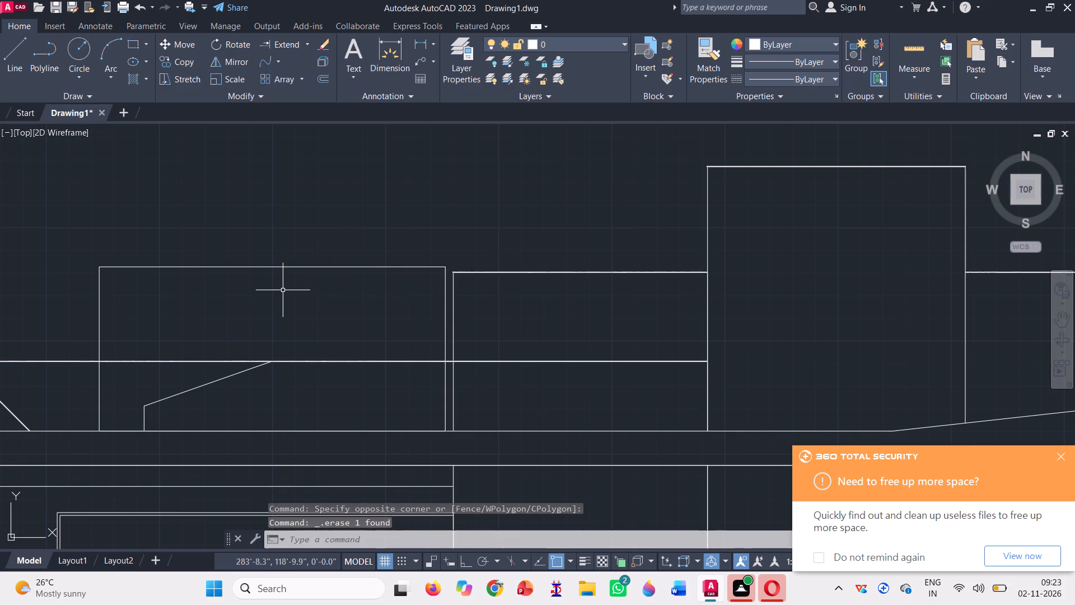
Draw a sloping line from near the inner end of the wide rectangle's top edge to where its outer side crosses the roof line.
key(l)
key(Return)
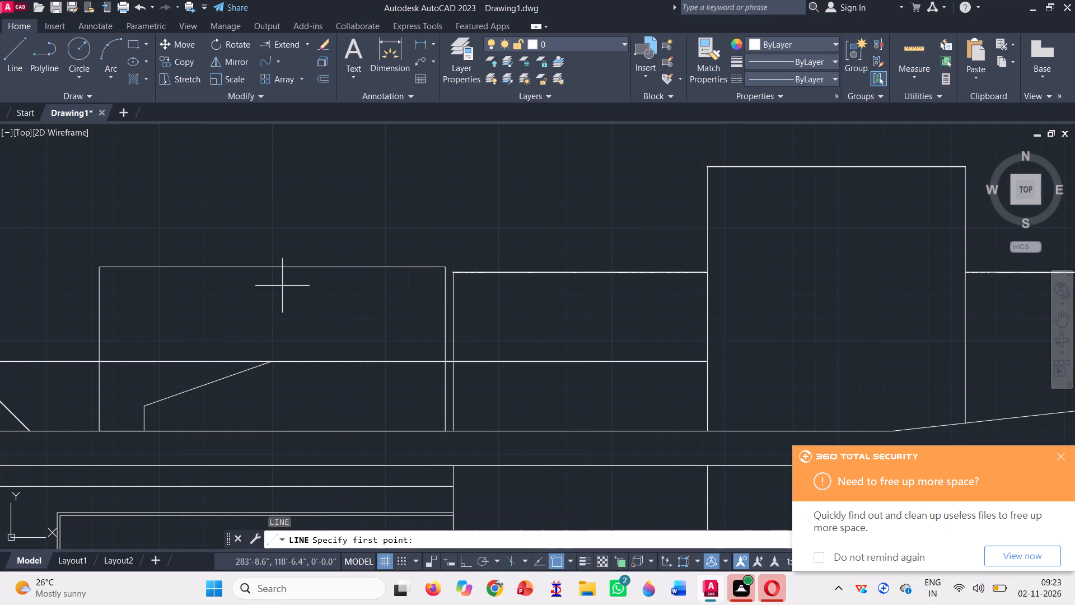
click(402, 262)
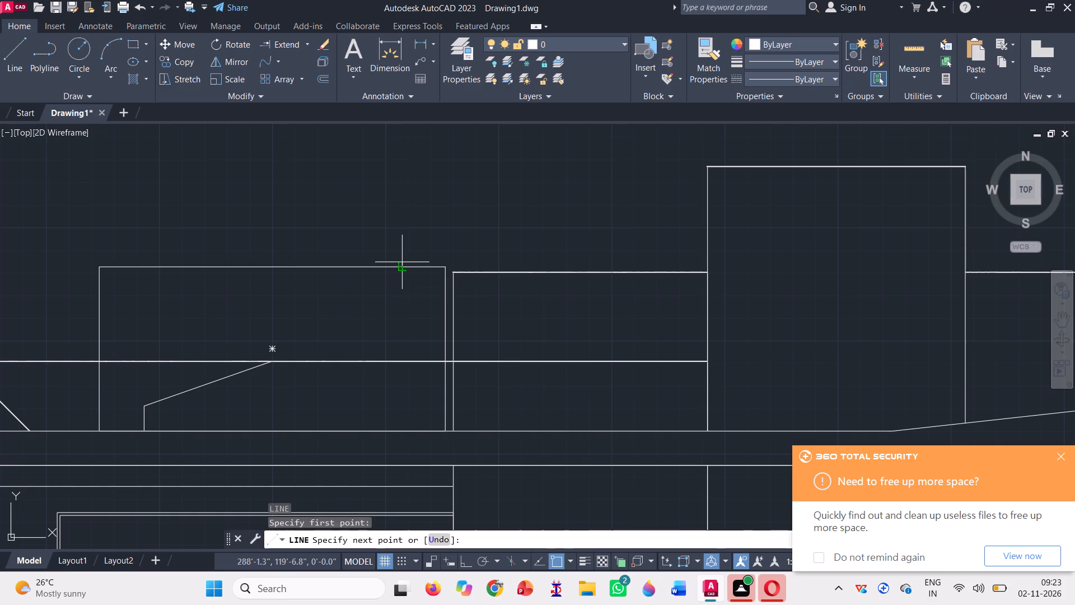
click(99, 360)
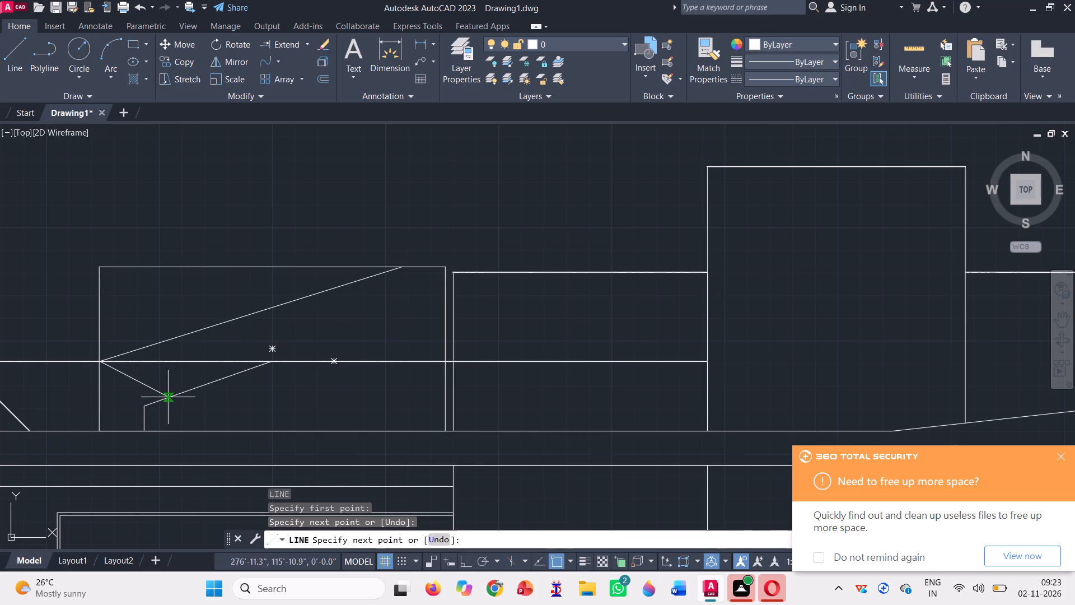
key(space)
Erase the lower sloping line above the short vertical line, keeping the vertical.
click(168, 397)
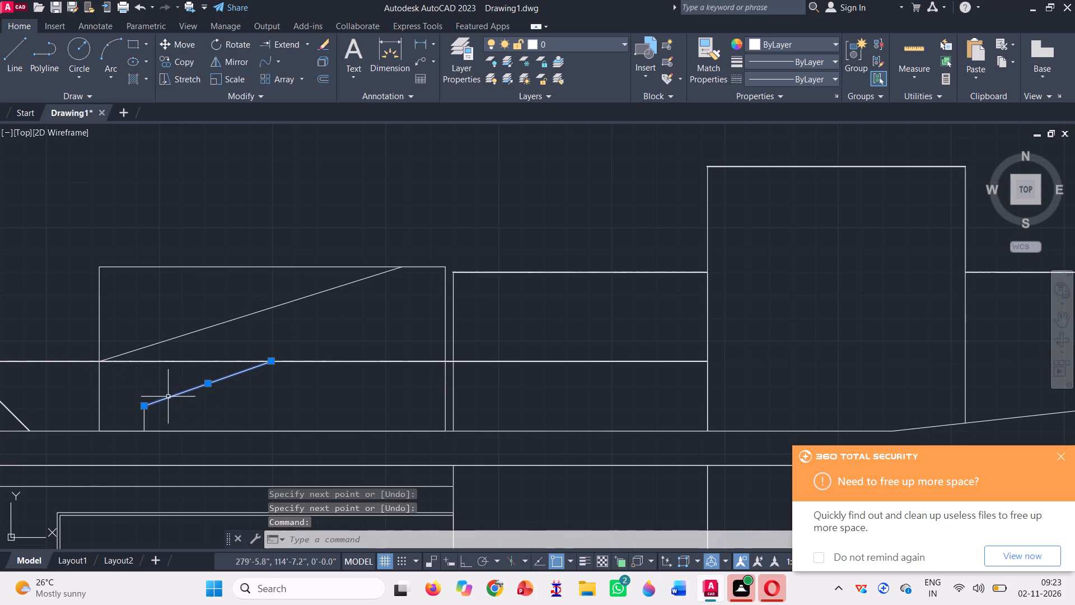
key(Delete)
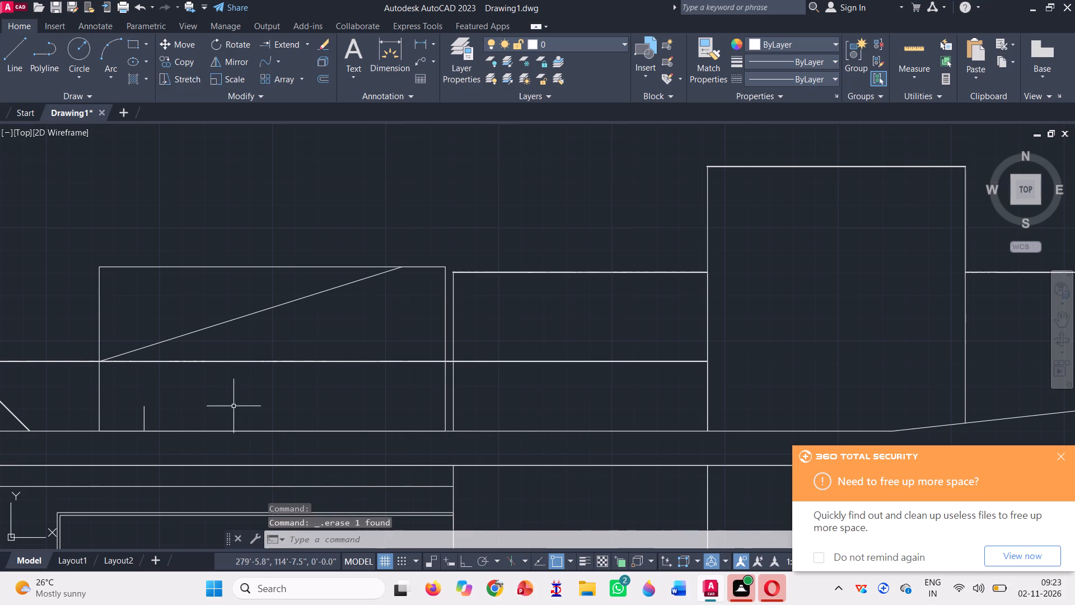
Copy the upper sloping line from its lower end to the top of the short vertical line.
click(205, 340)
click(178, 319)
text(co)
key(space)
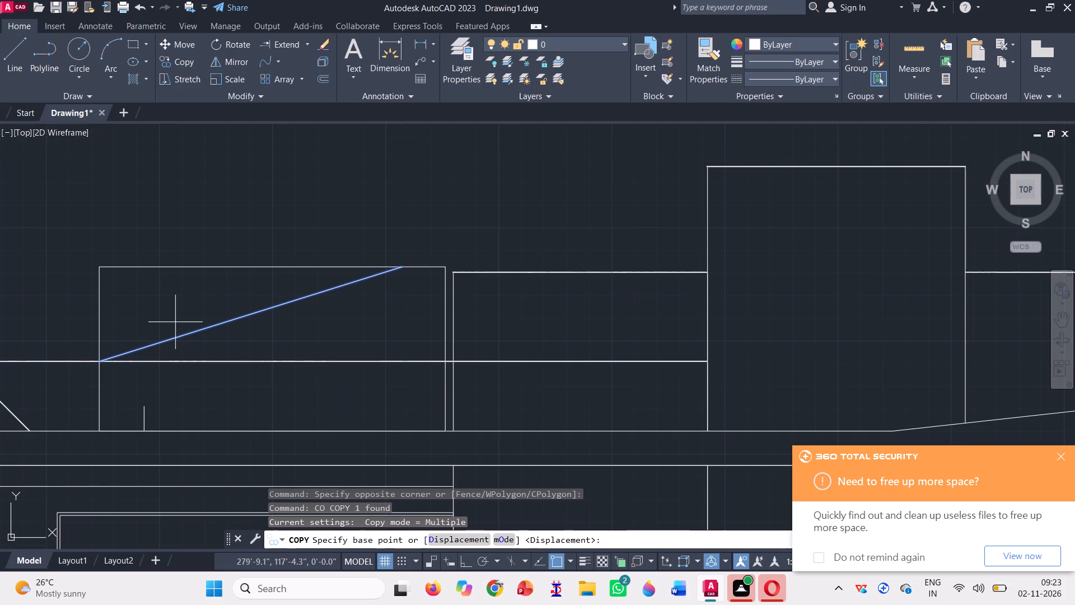
click(99, 361)
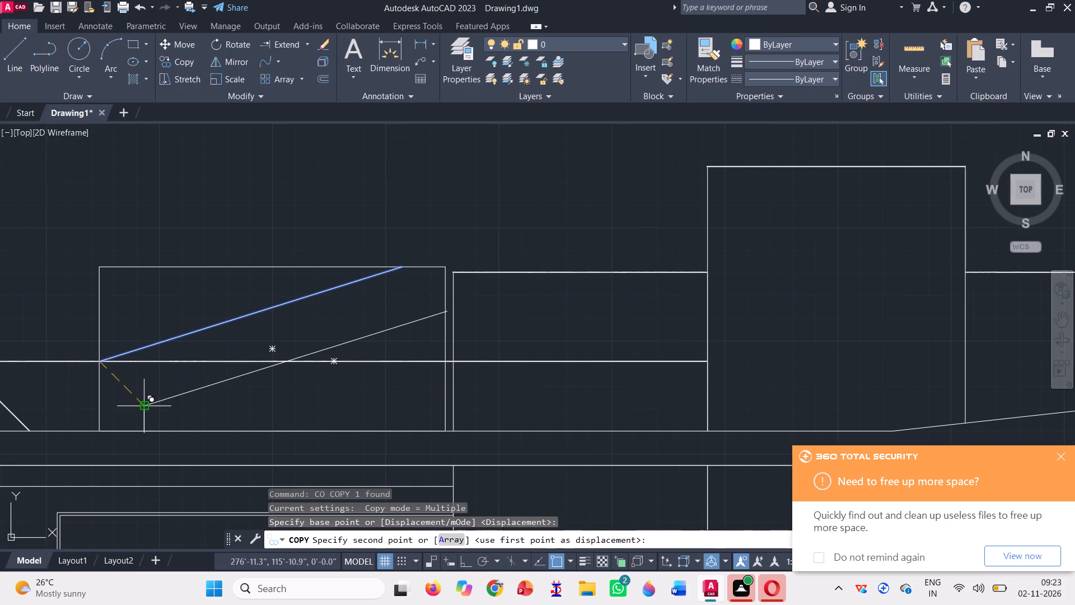
click(146, 402)
key(space)
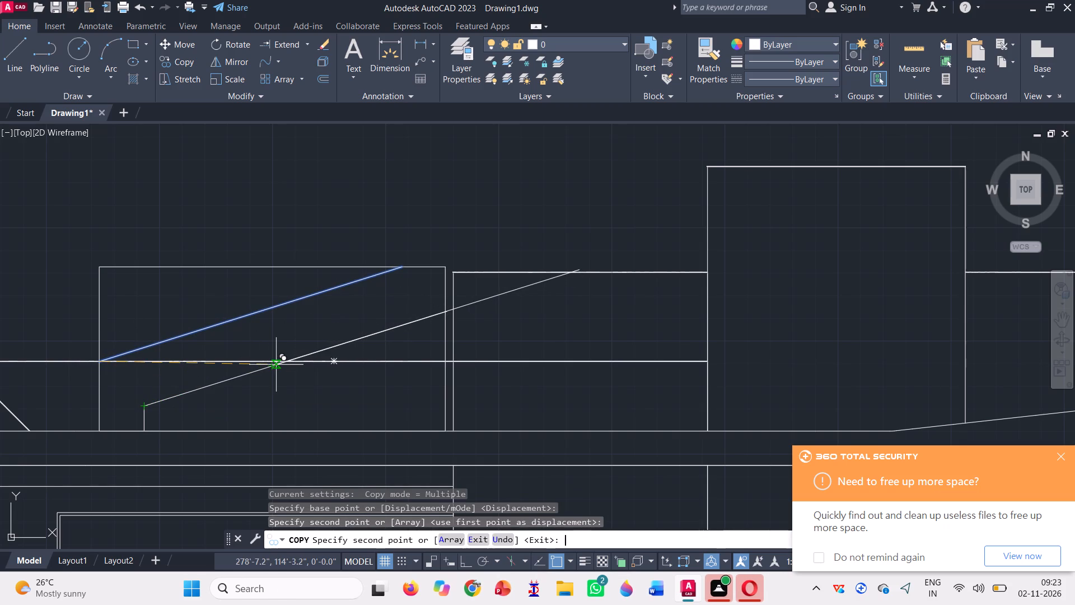
Trim the lower sloping line above the horizontal roof line and remove its leftover stub beyond the rectangle's inner side.
click(309, 44)
click(310, 61)
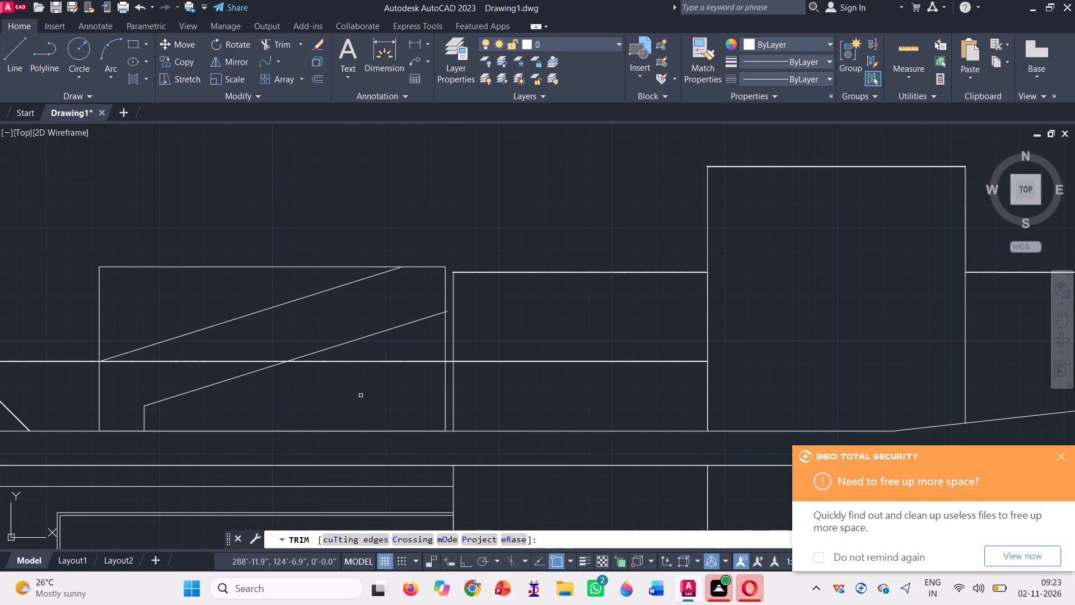
click(391, 346)
click(373, 317)
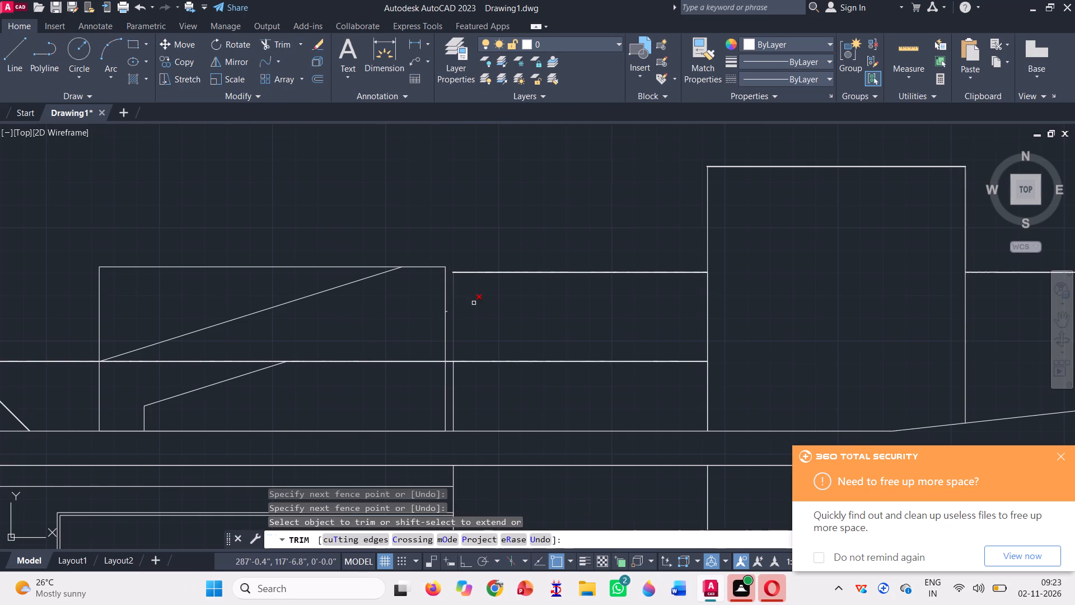
scroll(474, 302, up, 4)
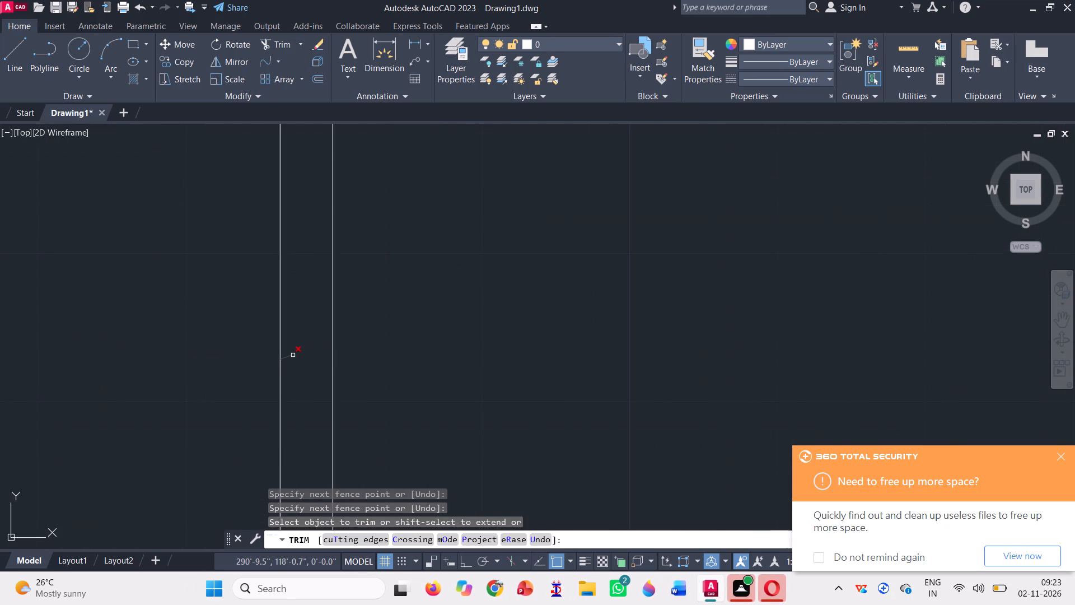
click(292, 355)
scroll(292, 357, down, 3)
scroll(319, 320, down, 3)
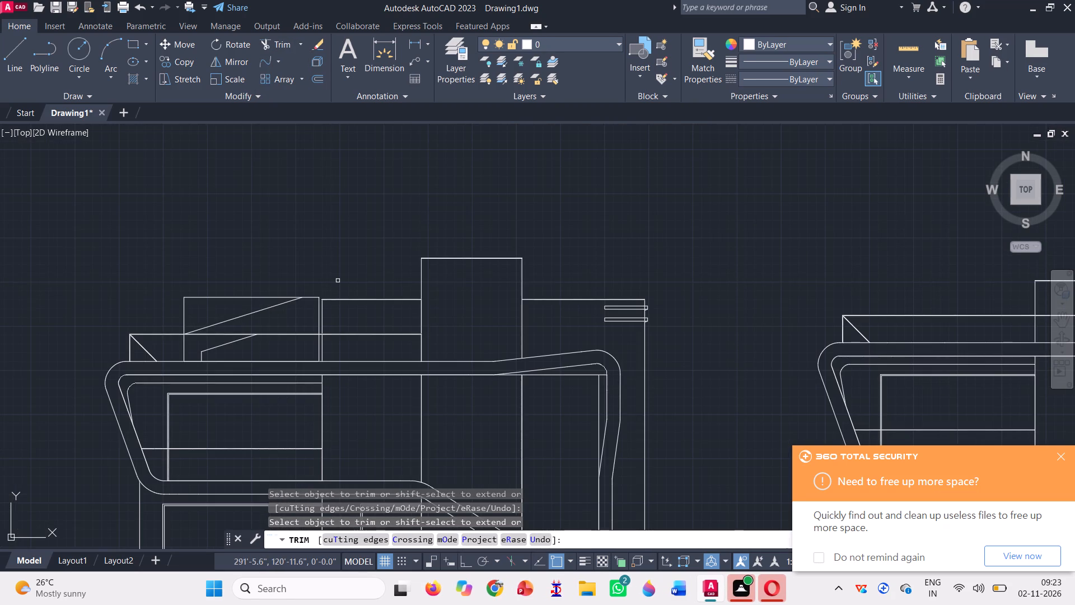
key(Escape)
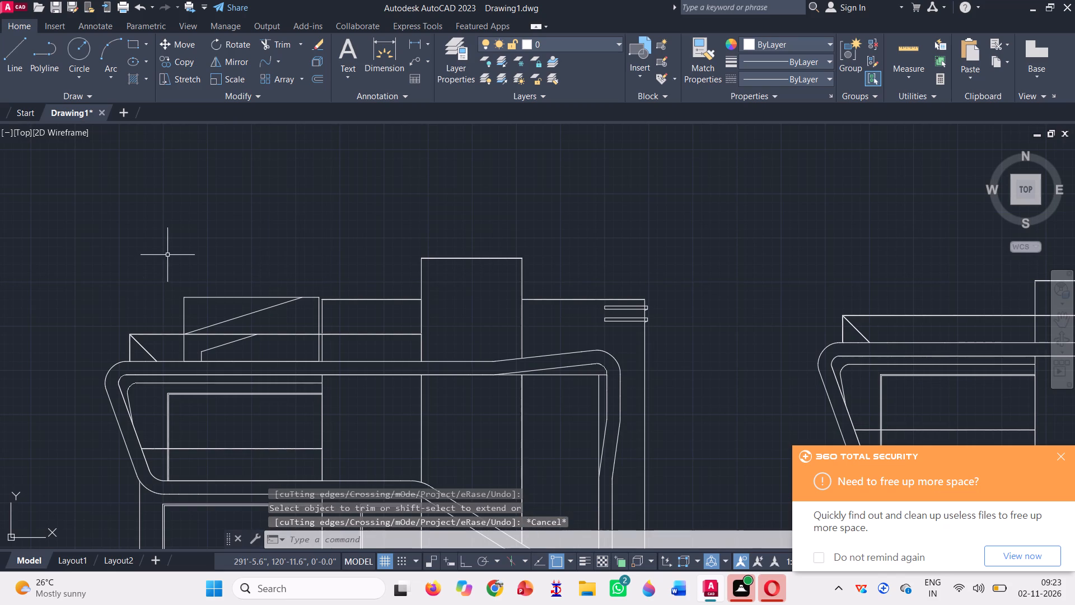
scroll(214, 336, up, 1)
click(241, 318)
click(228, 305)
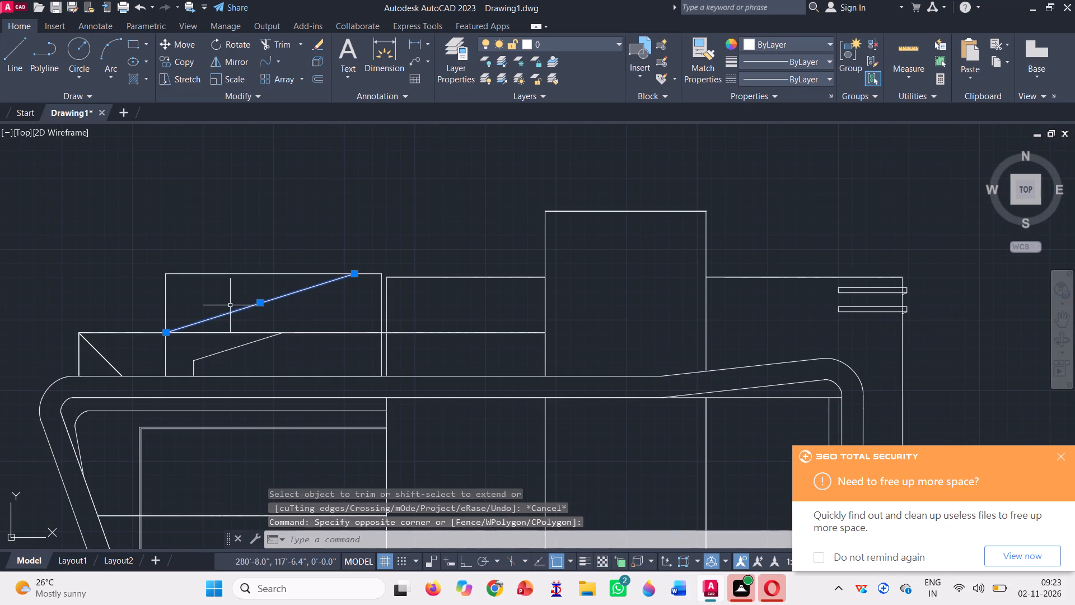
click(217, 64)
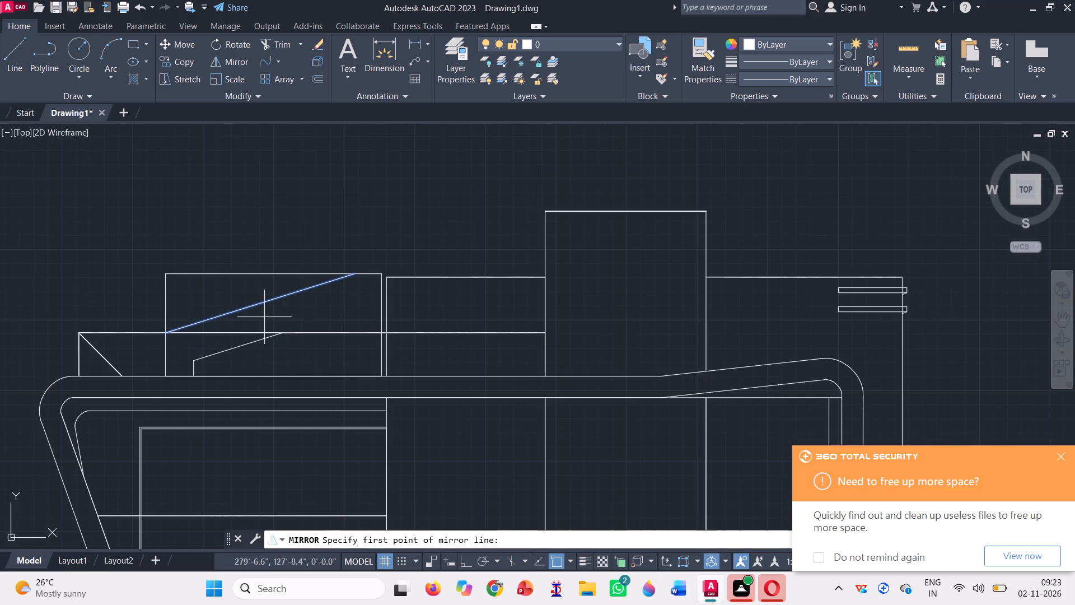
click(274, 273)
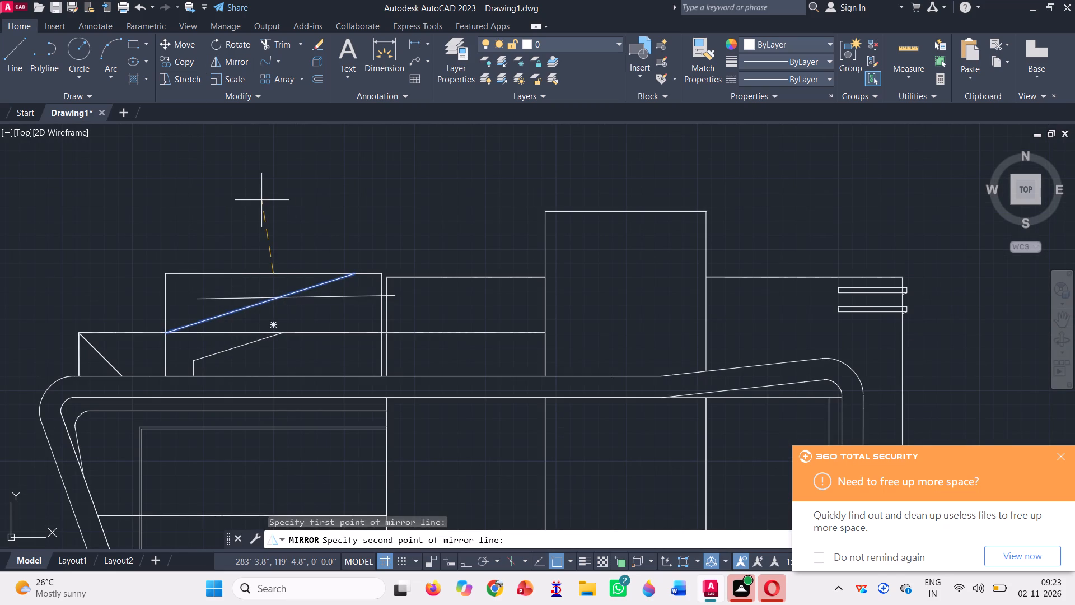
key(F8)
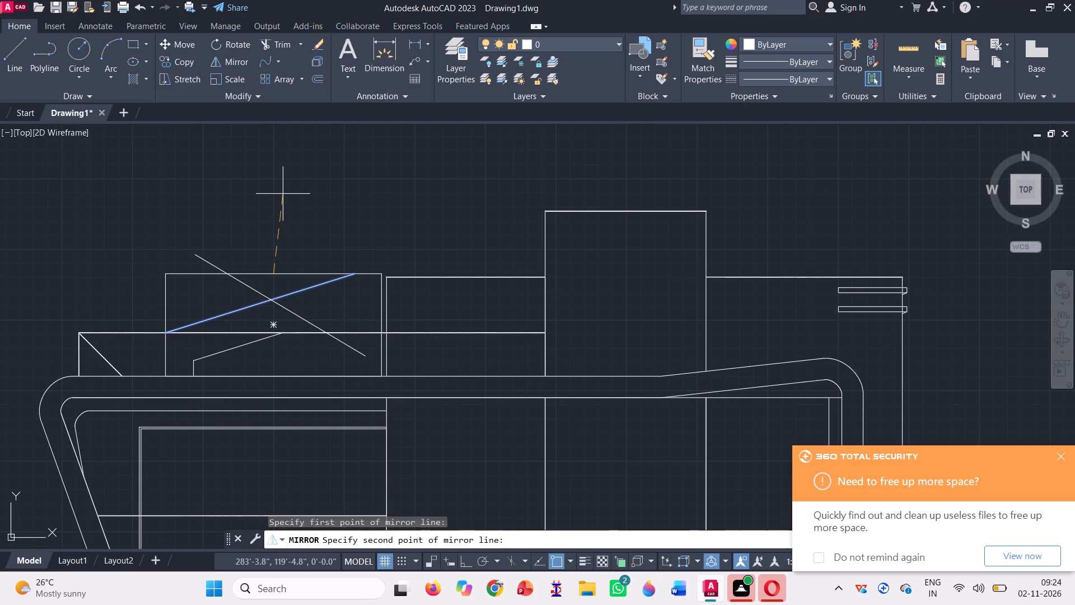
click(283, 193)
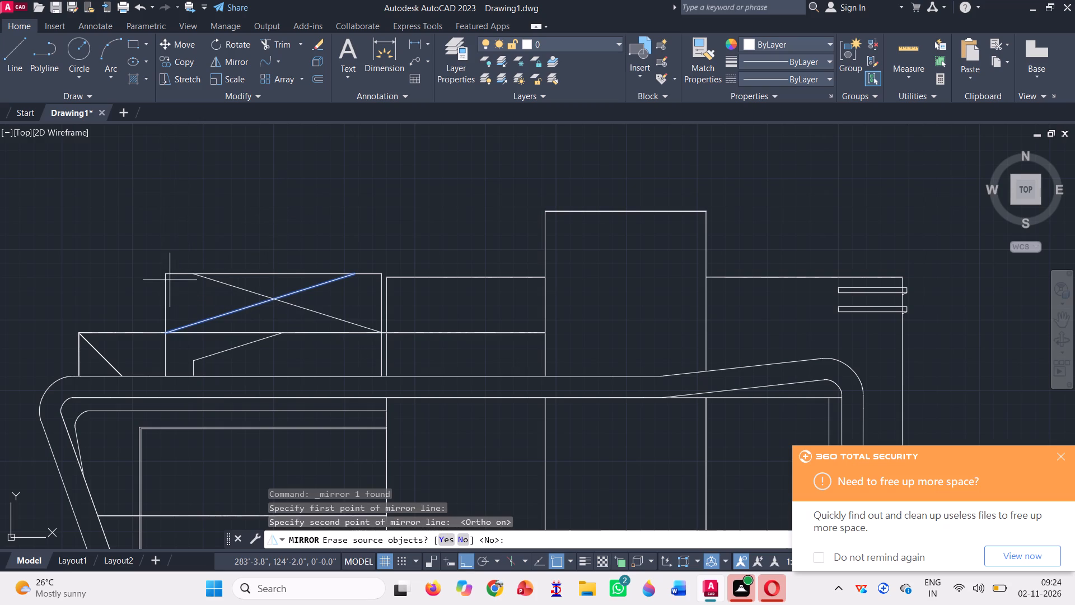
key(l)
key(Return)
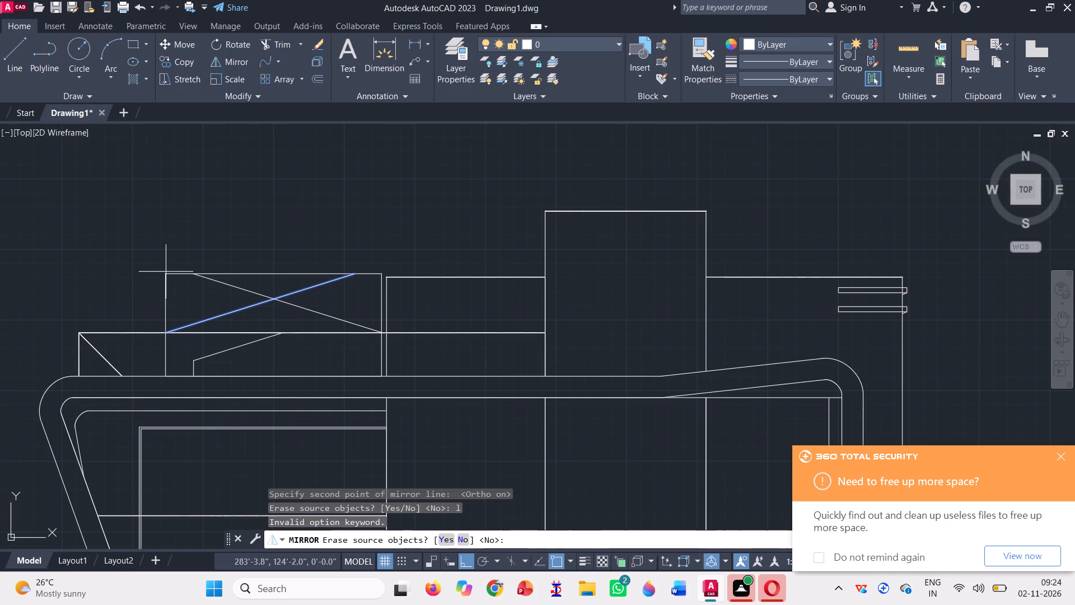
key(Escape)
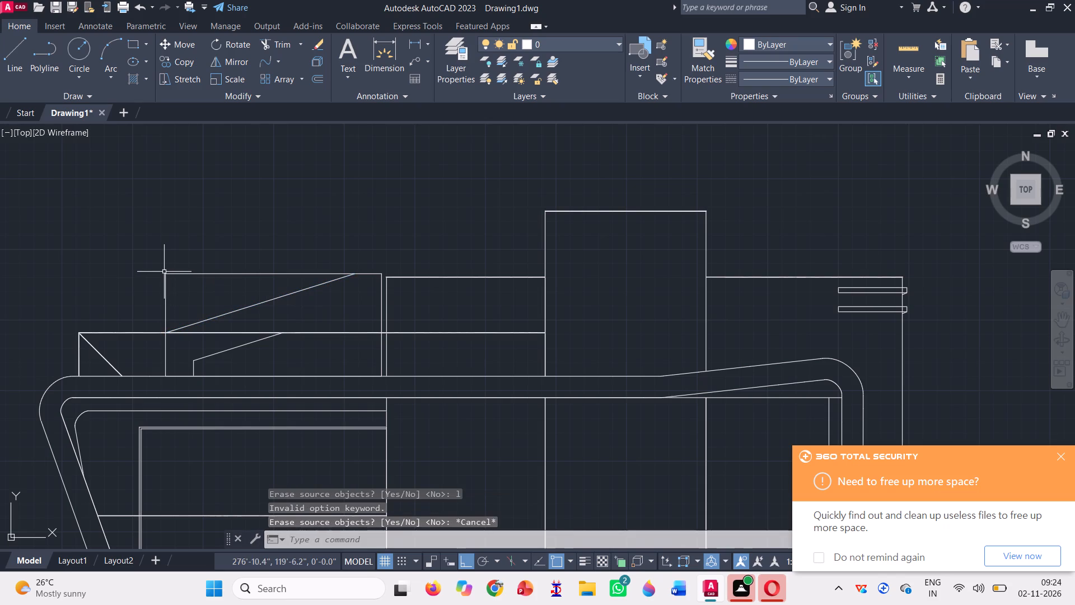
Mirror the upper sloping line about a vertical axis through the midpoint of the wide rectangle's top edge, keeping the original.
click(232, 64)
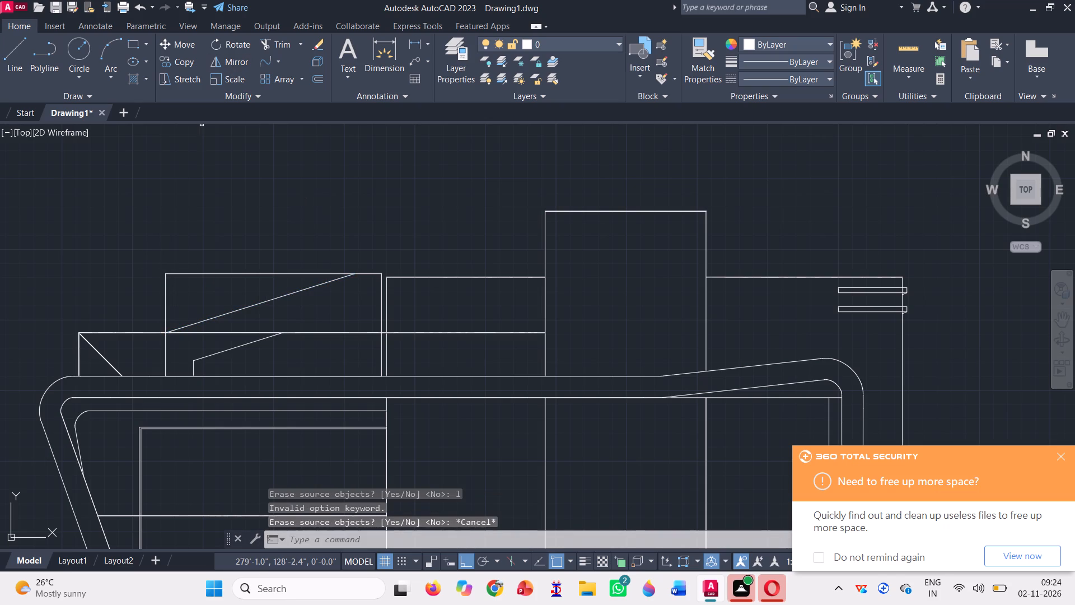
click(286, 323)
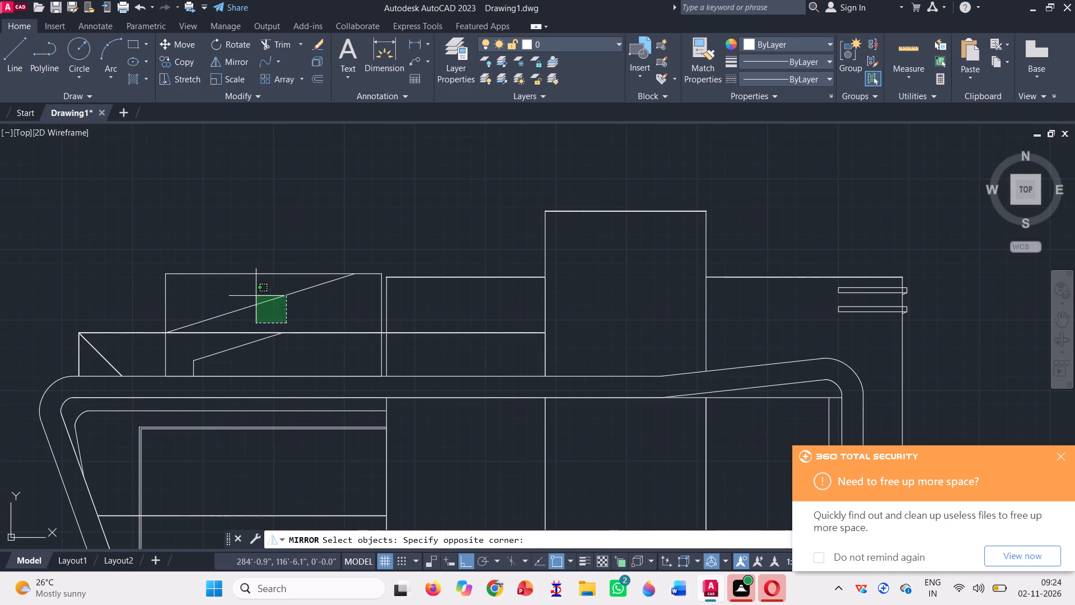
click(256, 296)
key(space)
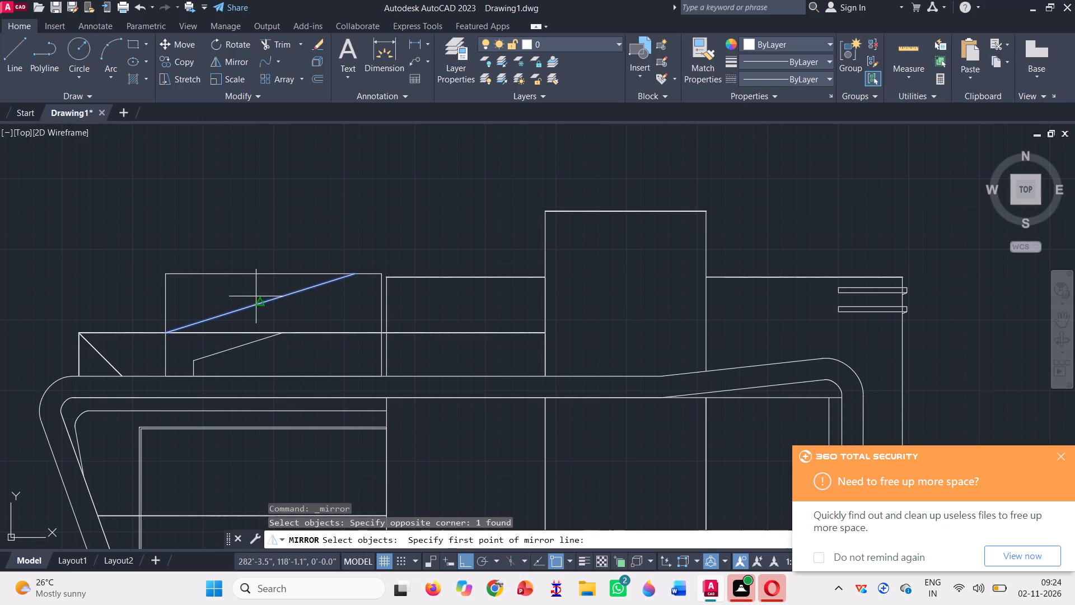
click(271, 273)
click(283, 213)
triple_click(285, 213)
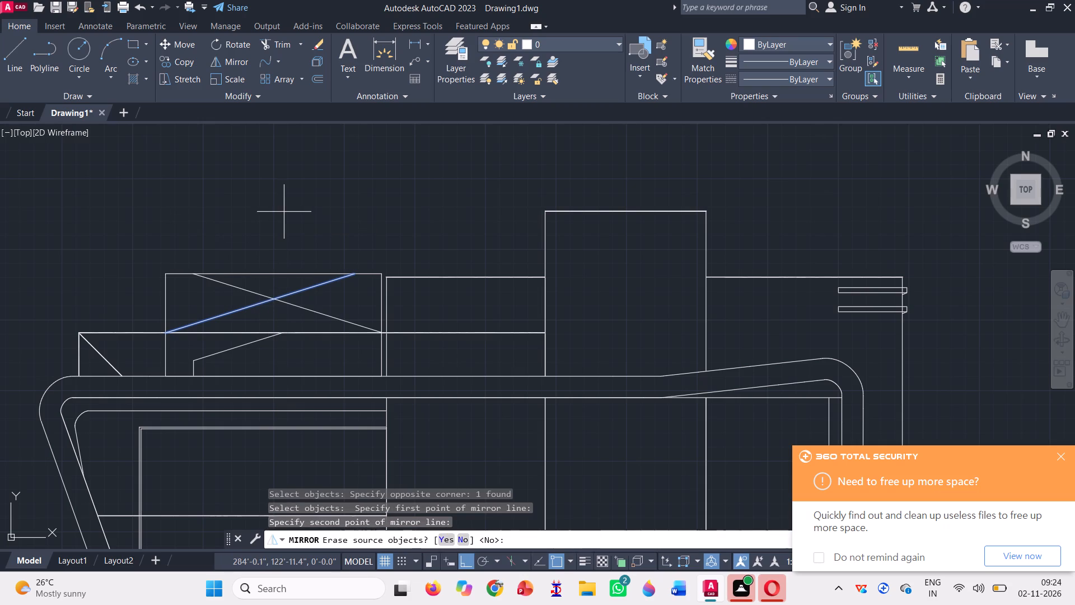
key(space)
Draw a vertical line straight up from the wide rectangle's outer top corner, roughly as high as the adjacent central block's top.
key(l)
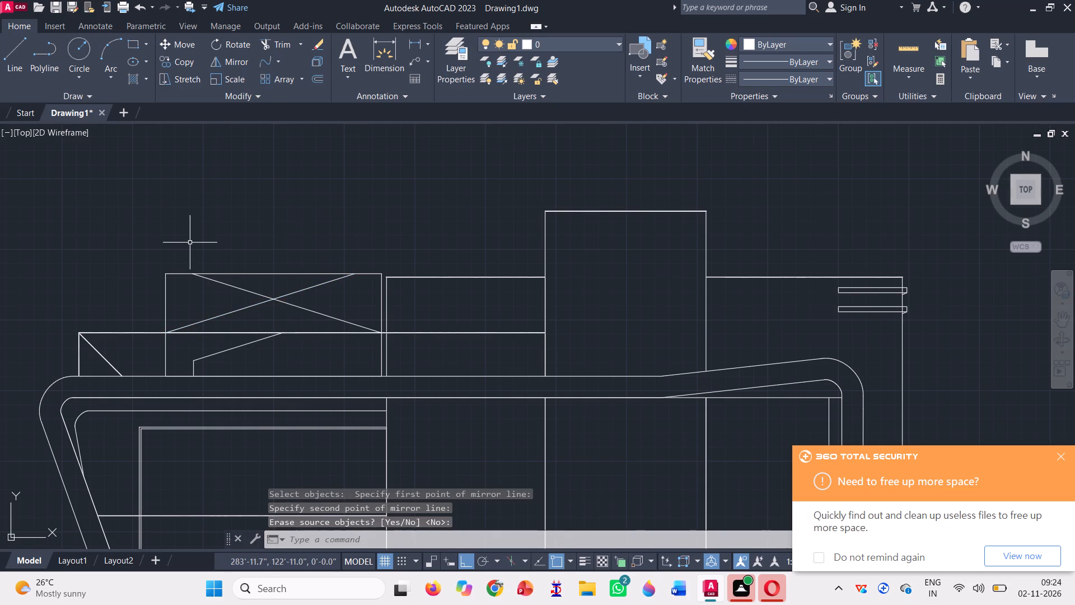
key(Return)
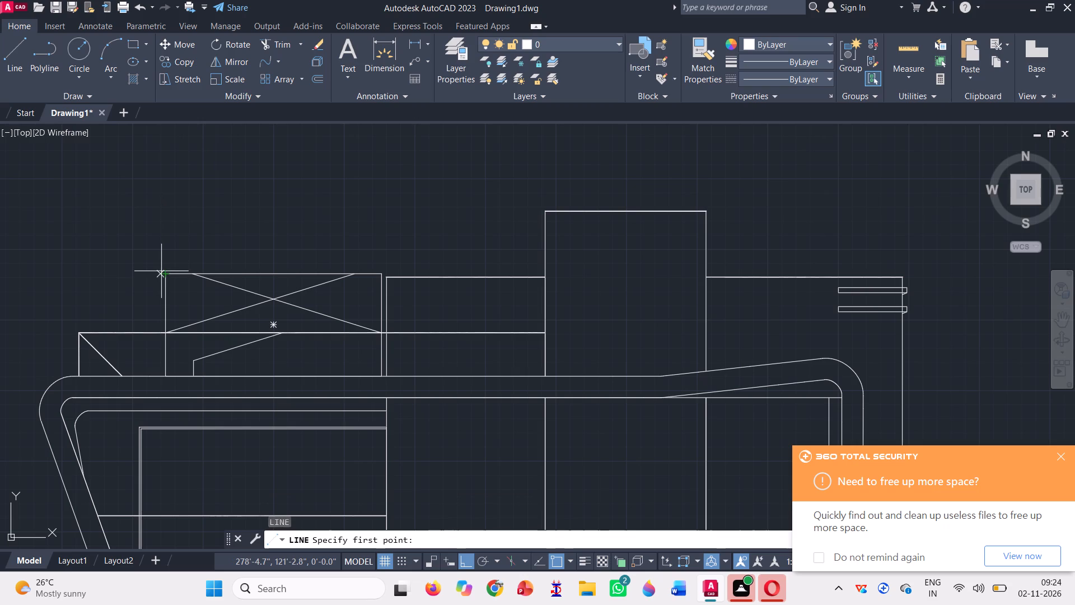
click(163, 272)
click(169, 213)
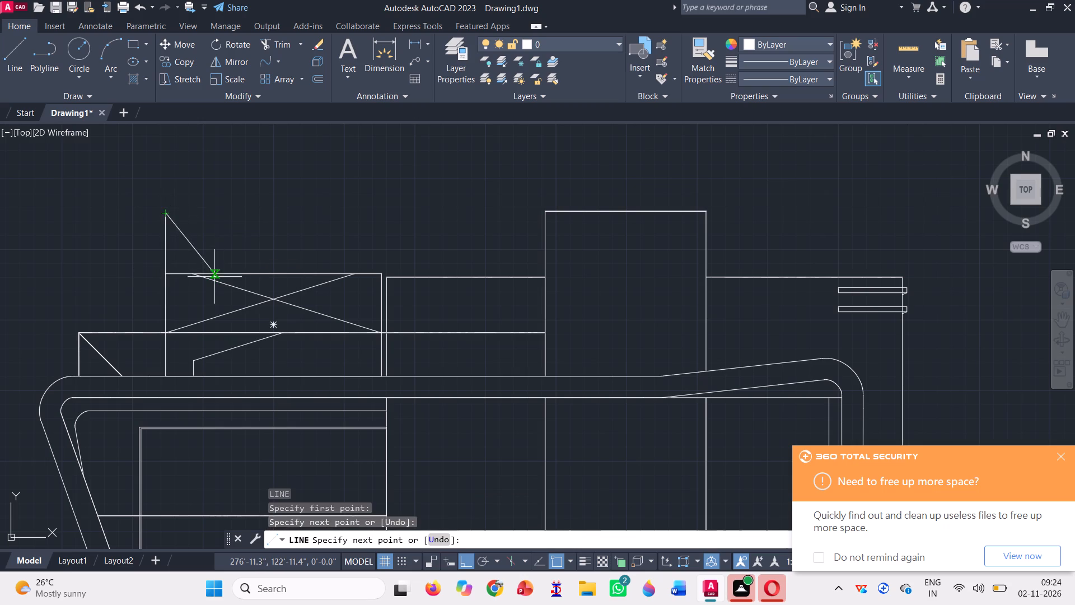
key(space)
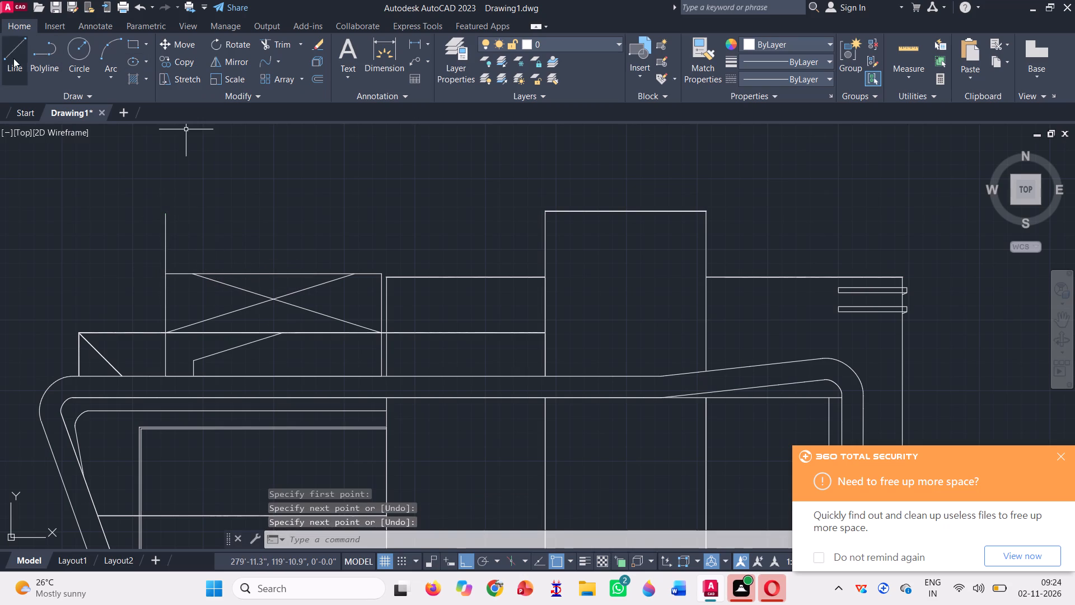
Draw an opposing sloping line from slightly above the rectangle's top edge near its outer corner to its inner side just above the roof line.
click(13, 58)
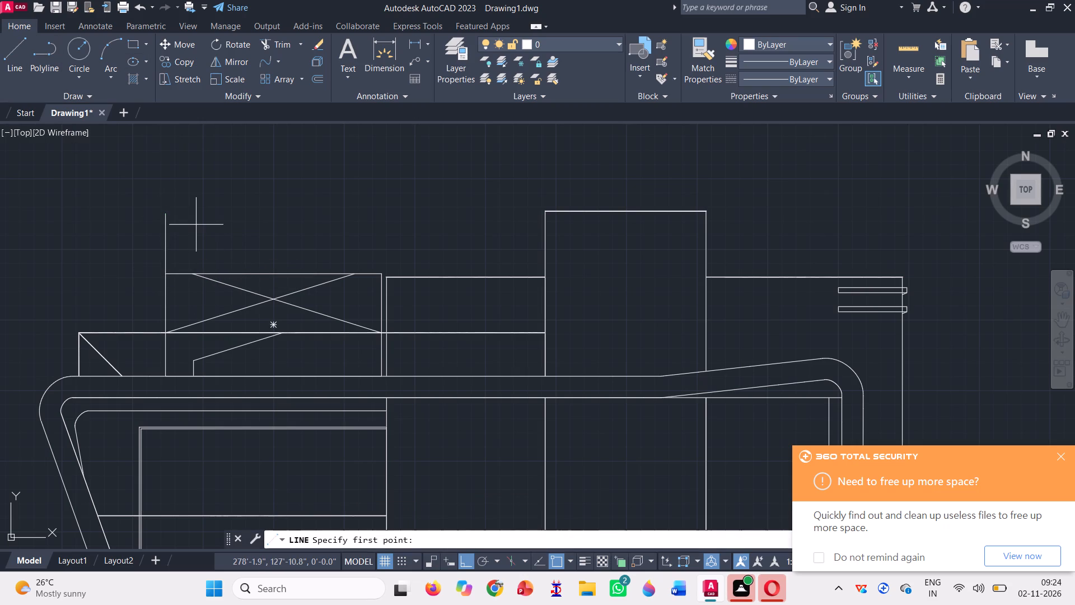
click(190, 255)
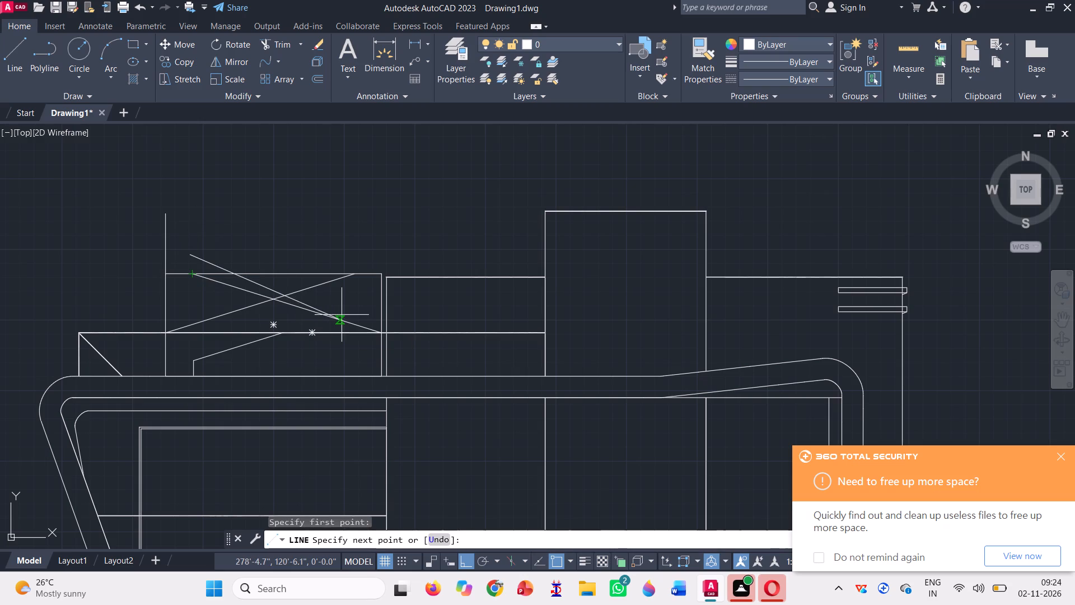
key(F8)
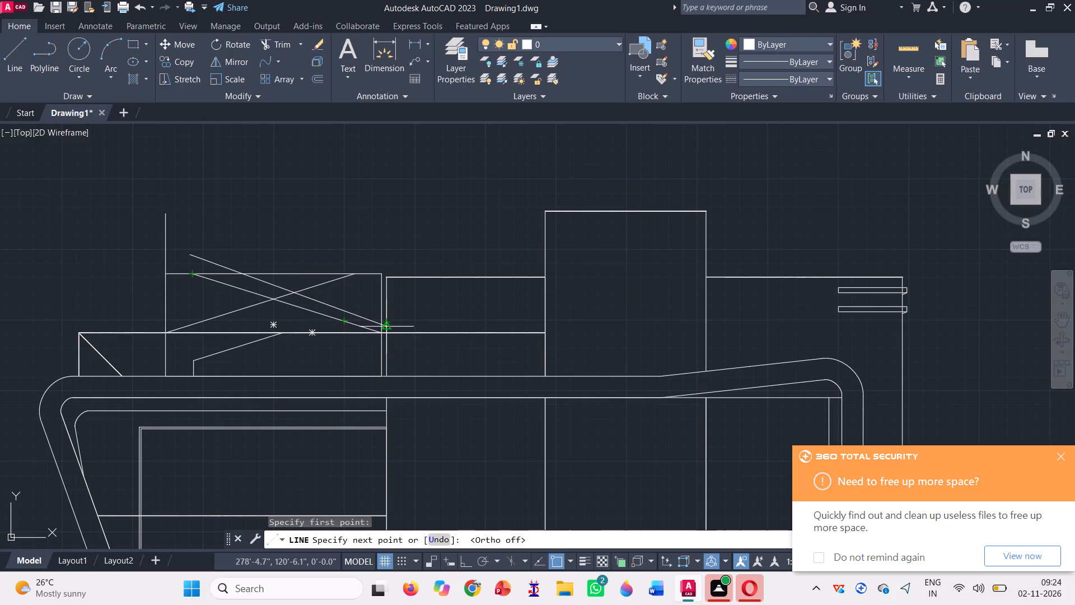
scroll(385, 328, up, 4)
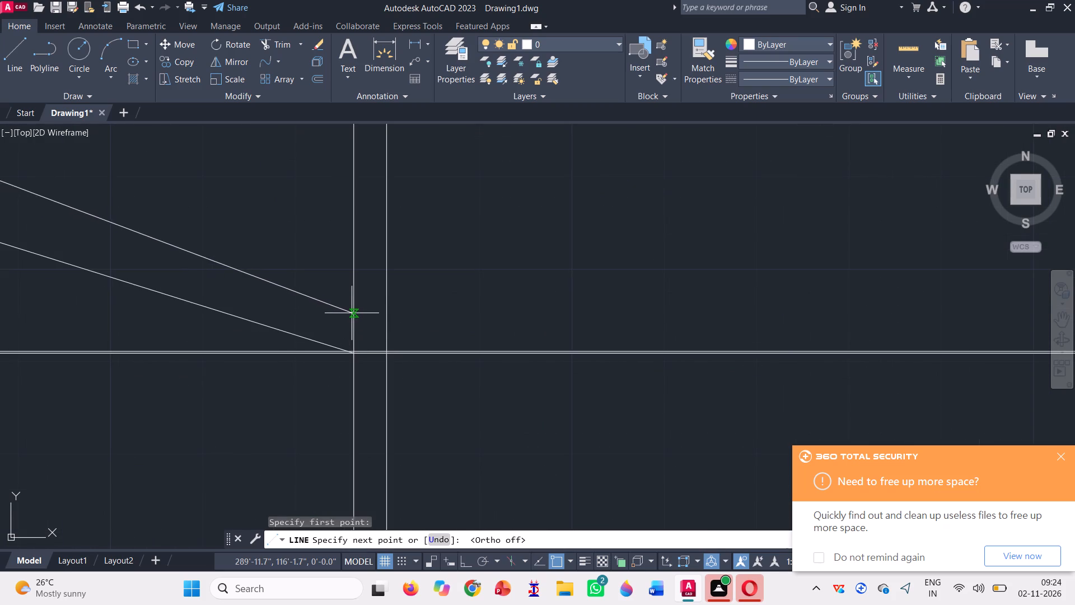
click(361, 299)
scroll(368, 313, down, 4)
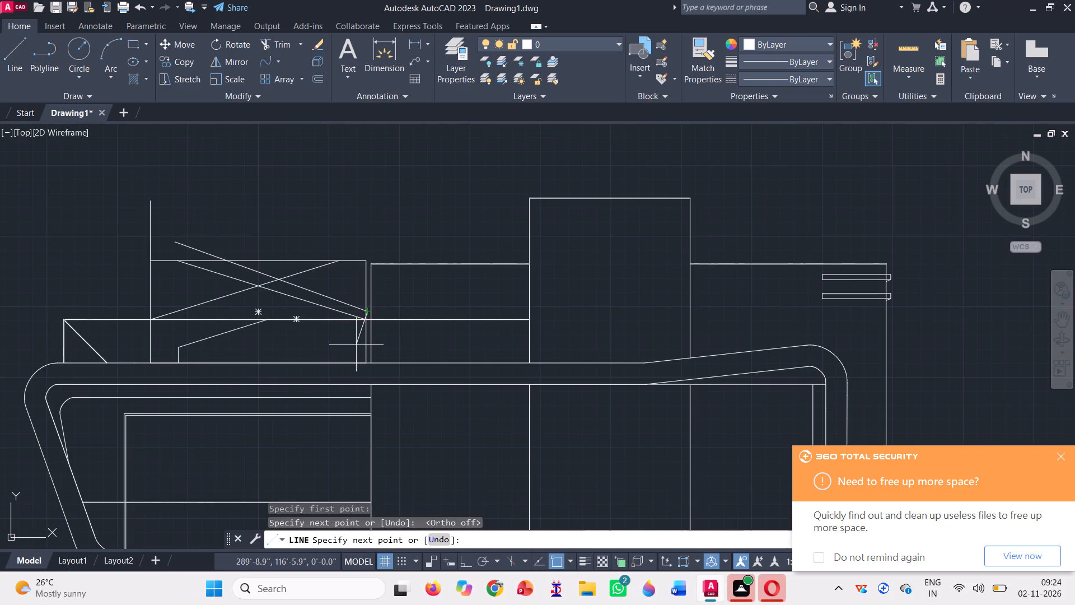
key(space)
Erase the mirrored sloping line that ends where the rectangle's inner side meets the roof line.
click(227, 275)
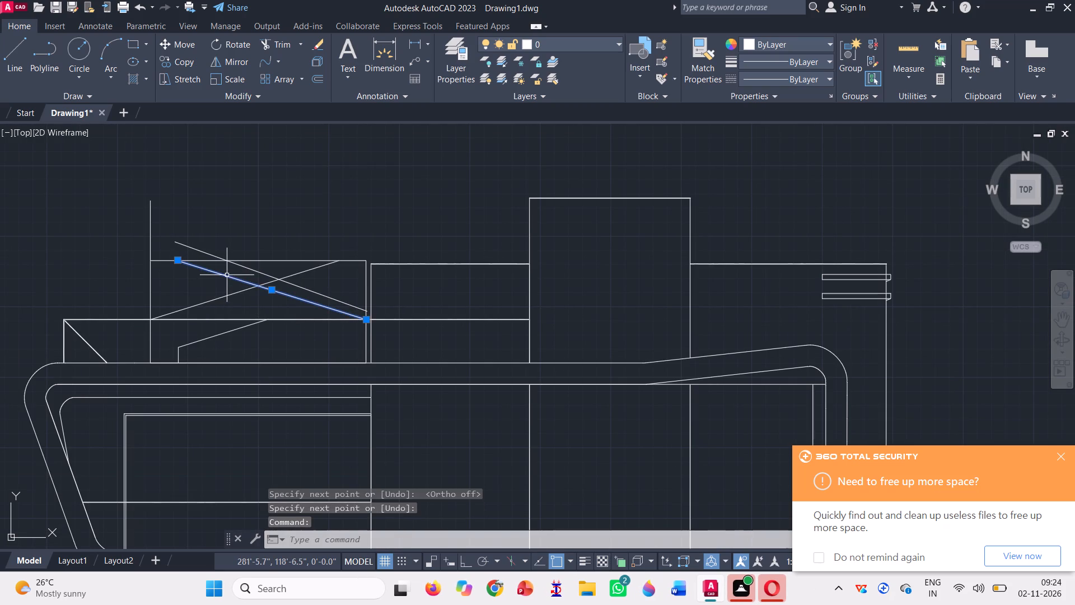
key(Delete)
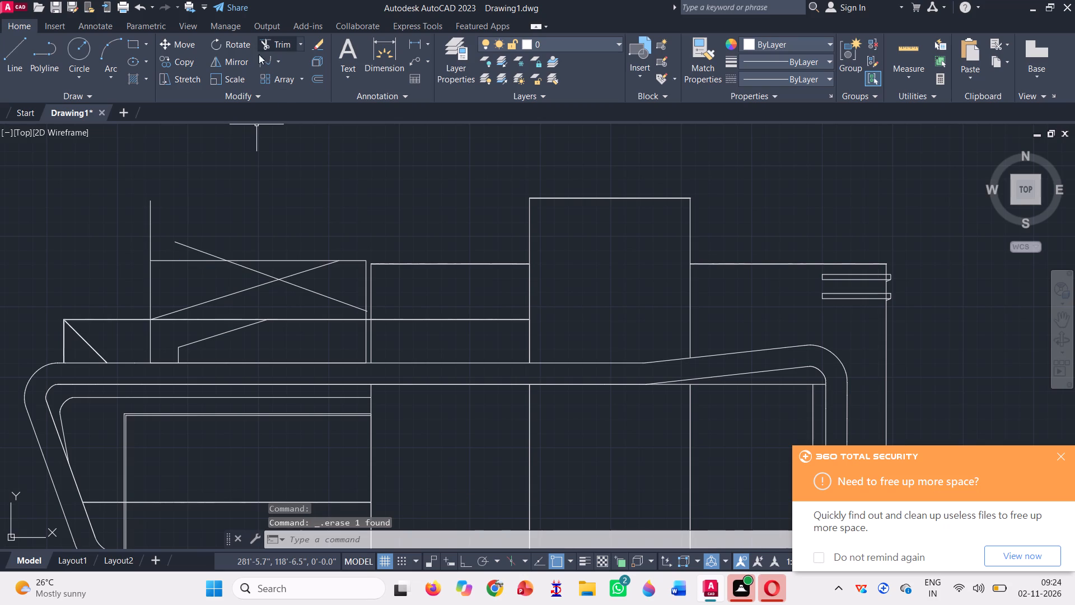
Draw a spline from the short vertical line's foot through its top and the lower sloping line's upper end, ending beyond the rectangle's outer side.
click(55, 97)
click(11, 113)
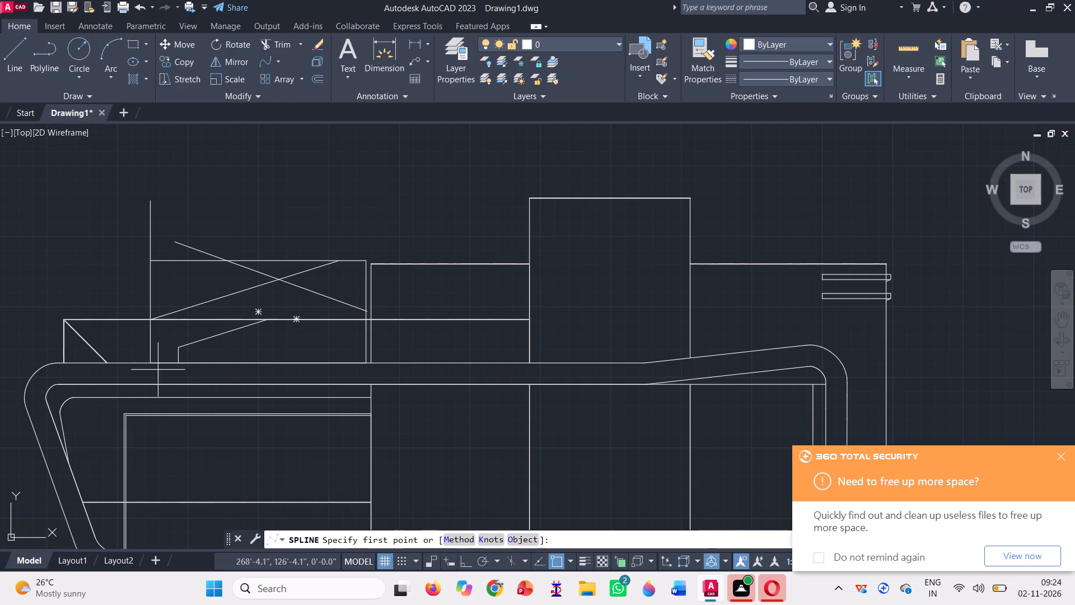
scroll(175, 362, up, 1)
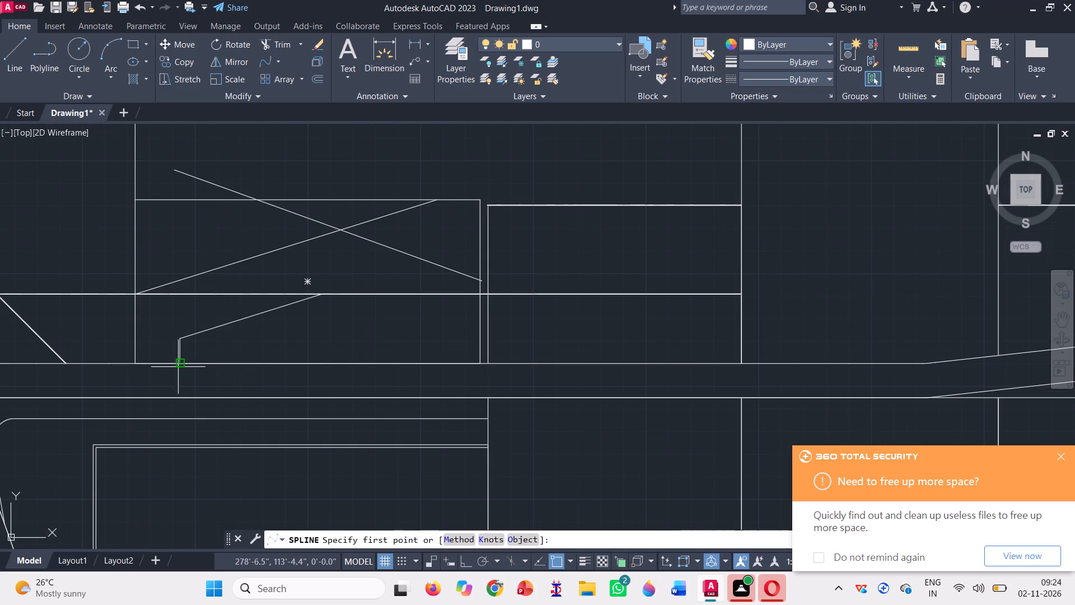
click(178, 367)
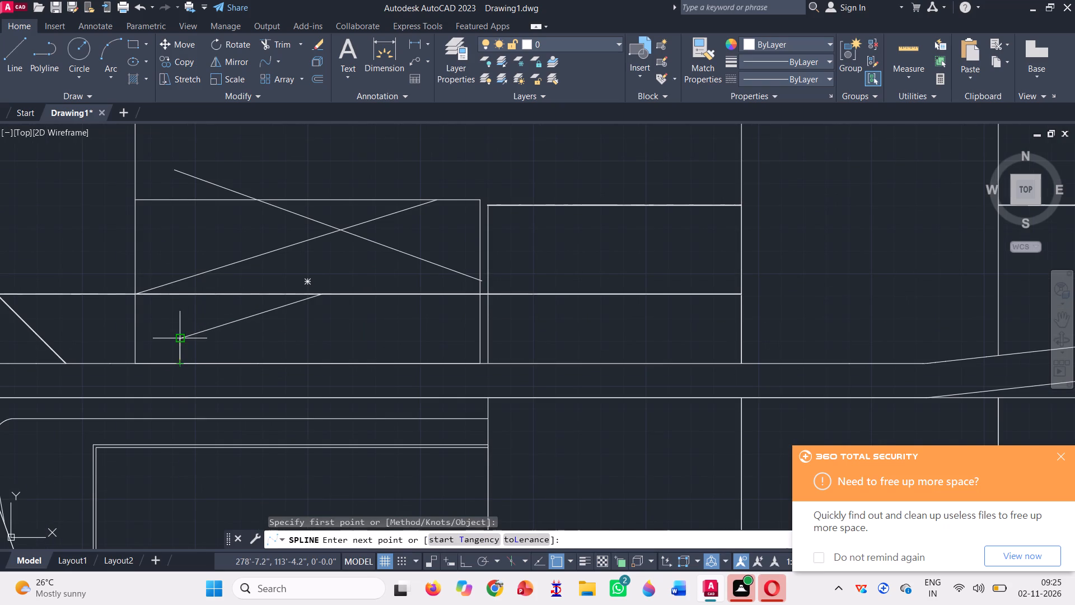
click(177, 336)
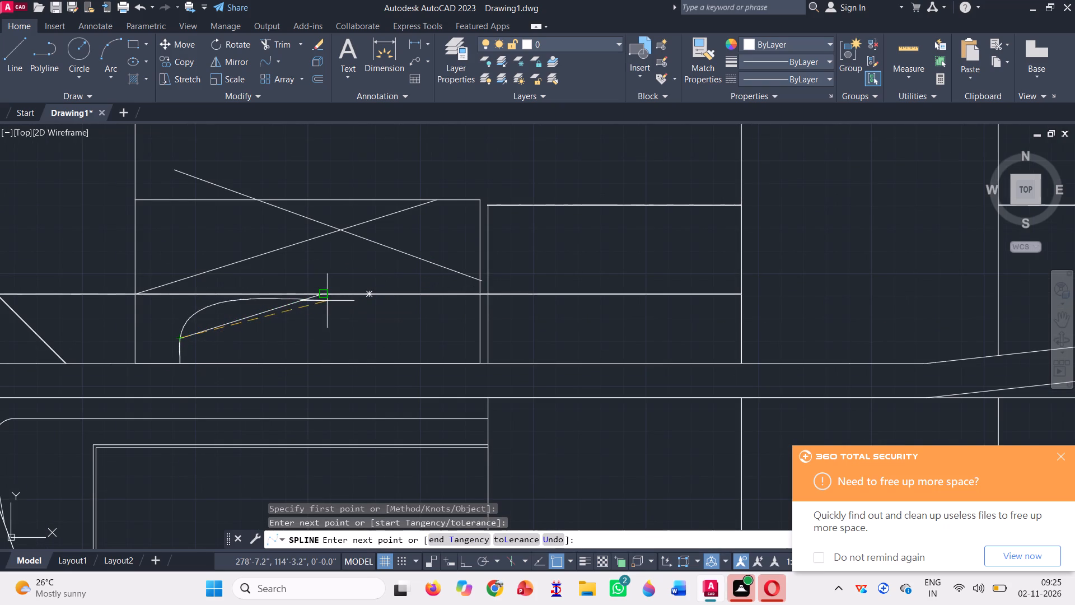
click(318, 291)
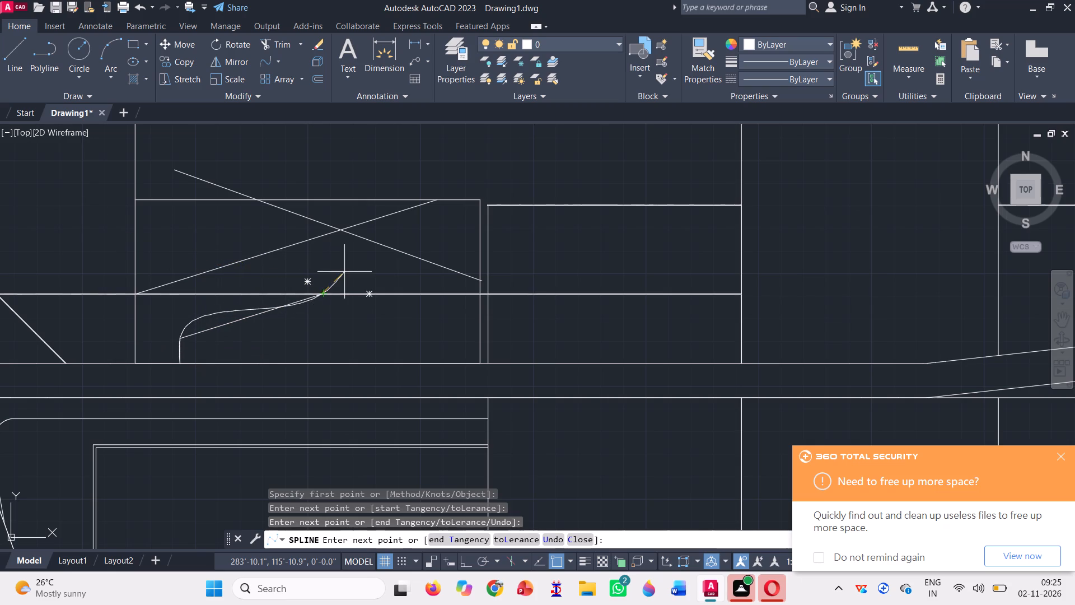
click(104, 242)
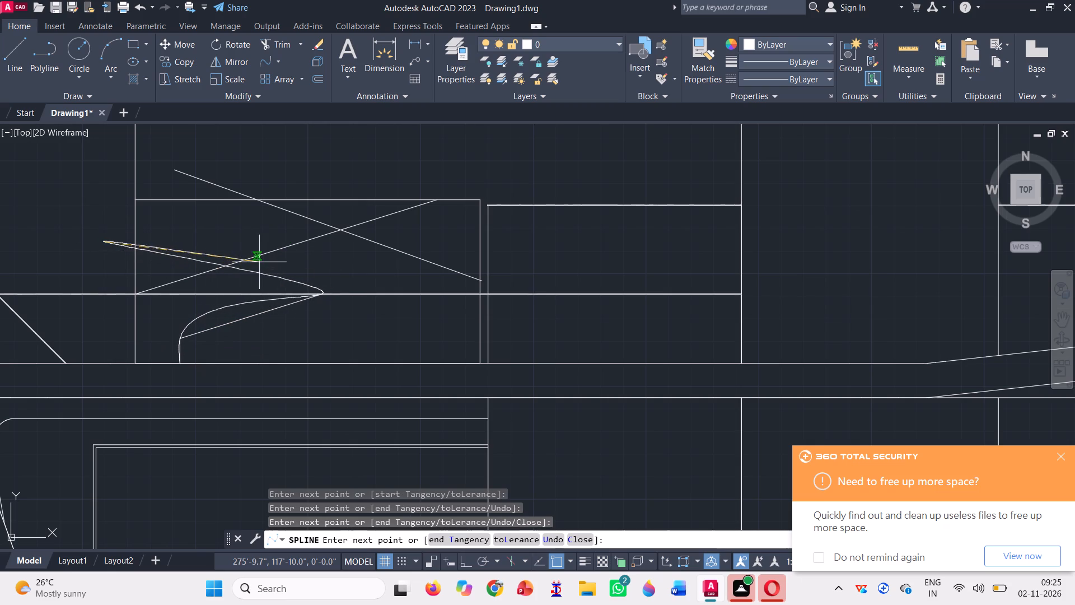
key(space)
Trim away the spline above the horizontal roof line, including its stub outside the rectangle, leaving only the curve below.
click(267, 41)
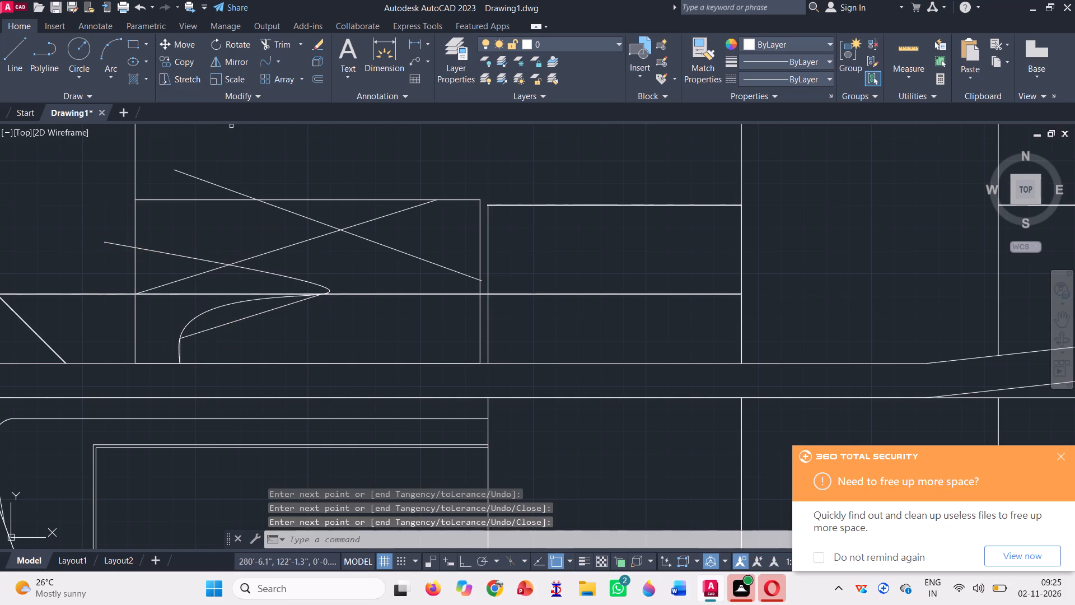
click(190, 253)
click(169, 260)
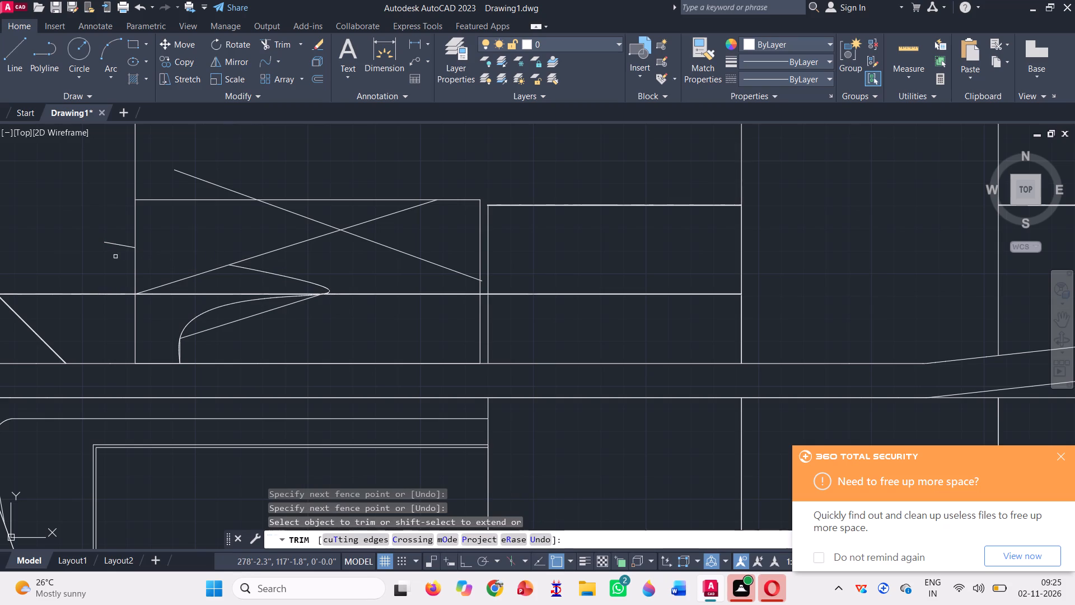
scroll(115, 257, up, 2)
click(116, 255)
click(127, 199)
scroll(120, 230, down, 4)
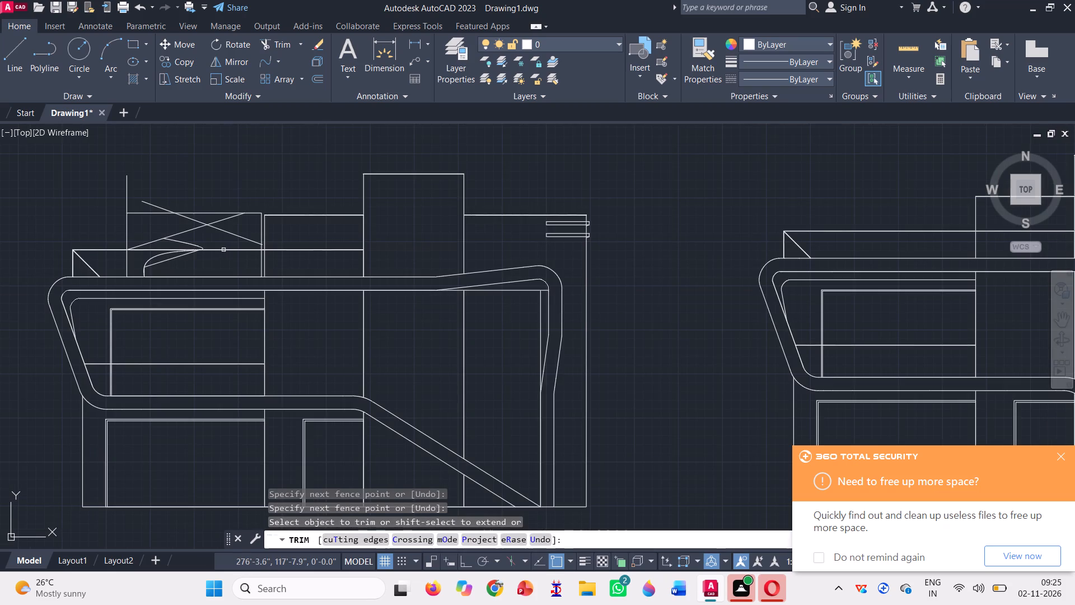
scroll(206, 244, up, 7)
click(196, 257)
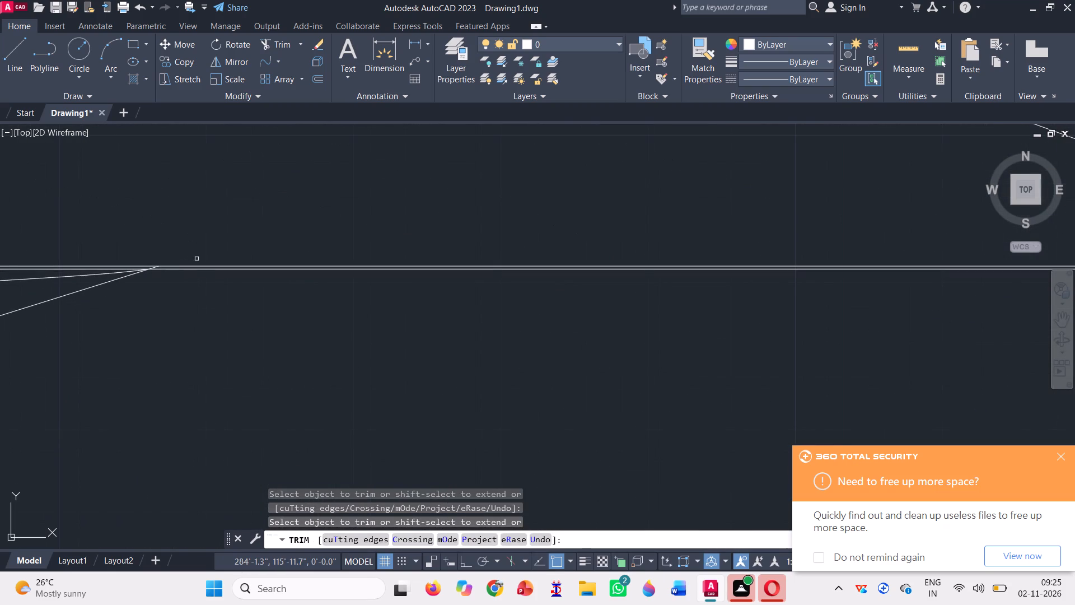
scroll(215, 246, down, 6)
scroll(204, 285, up, 3)
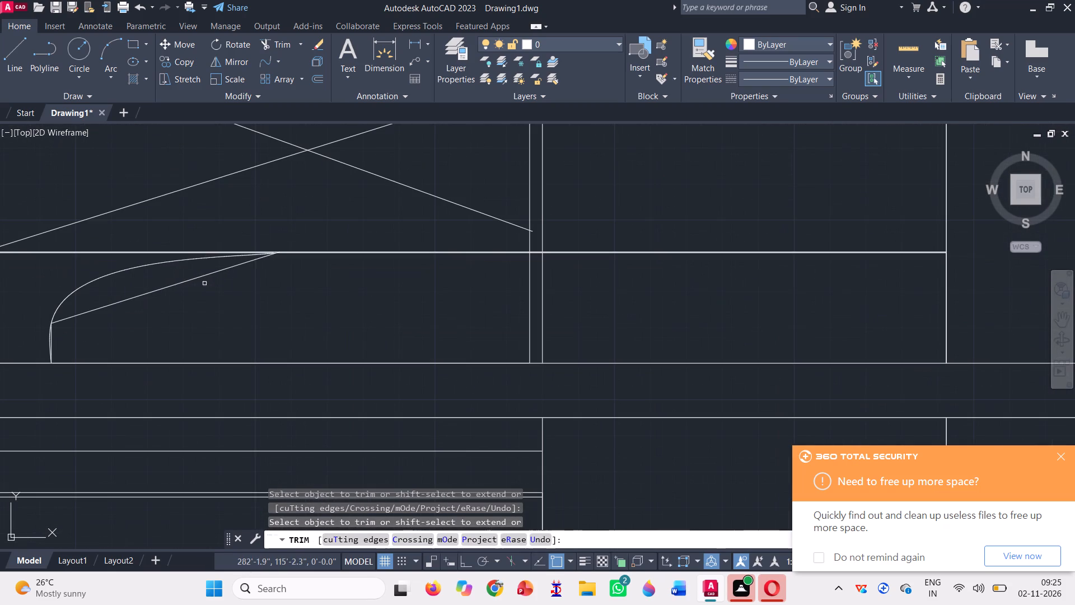
key(Escape)
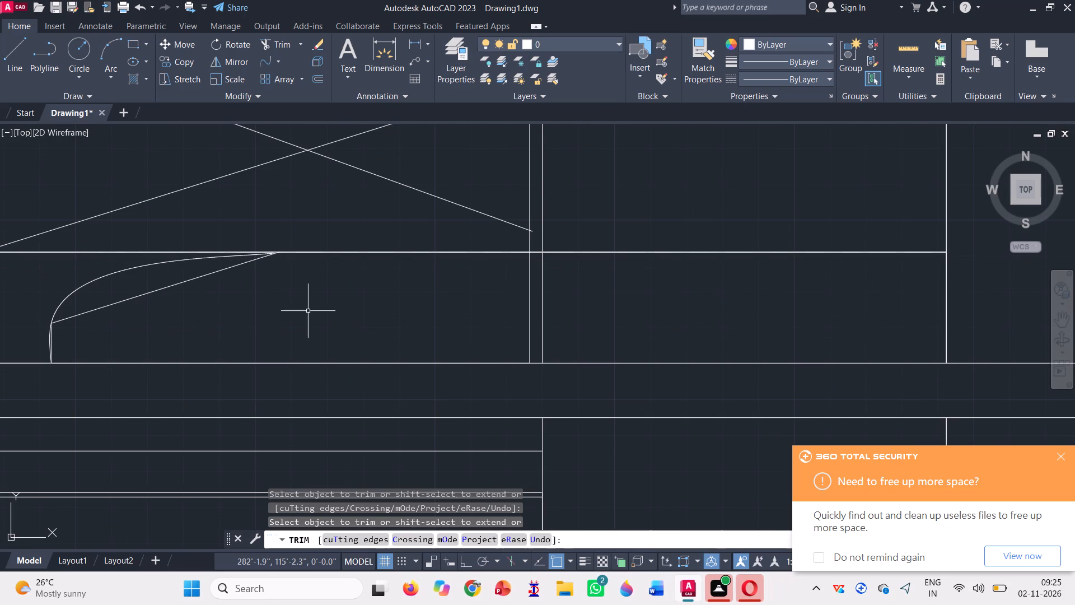
Erase the lower sloping line and the short vertical line beneath the small curve, keeping the curve itself.
scroll(308, 311, down, 2)
click(178, 308)
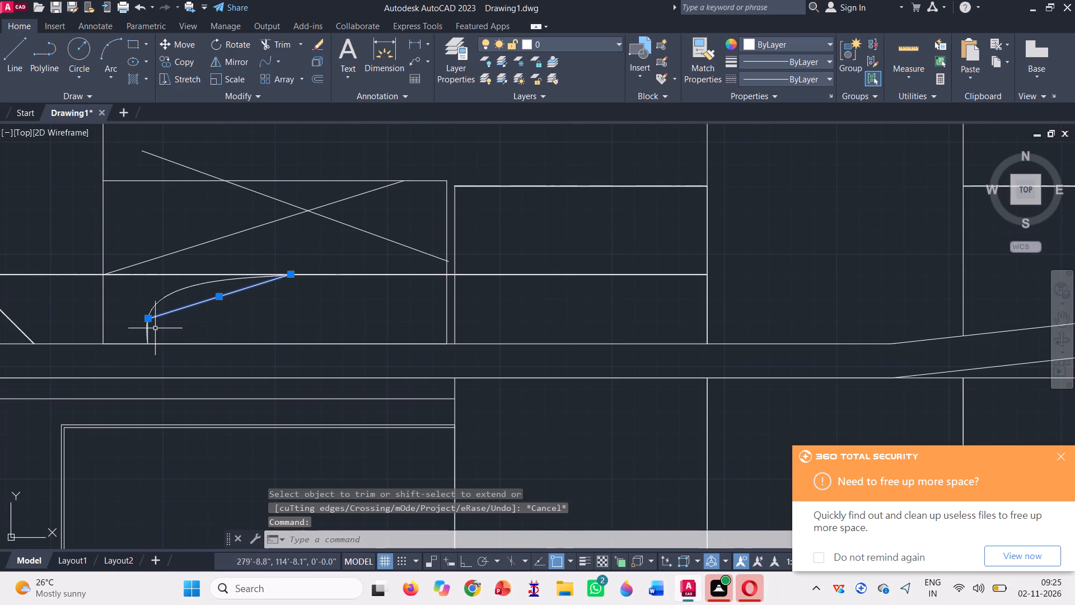
scroll(155, 328, up, 2)
click(135, 323)
scroll(234, 328, down, 2)
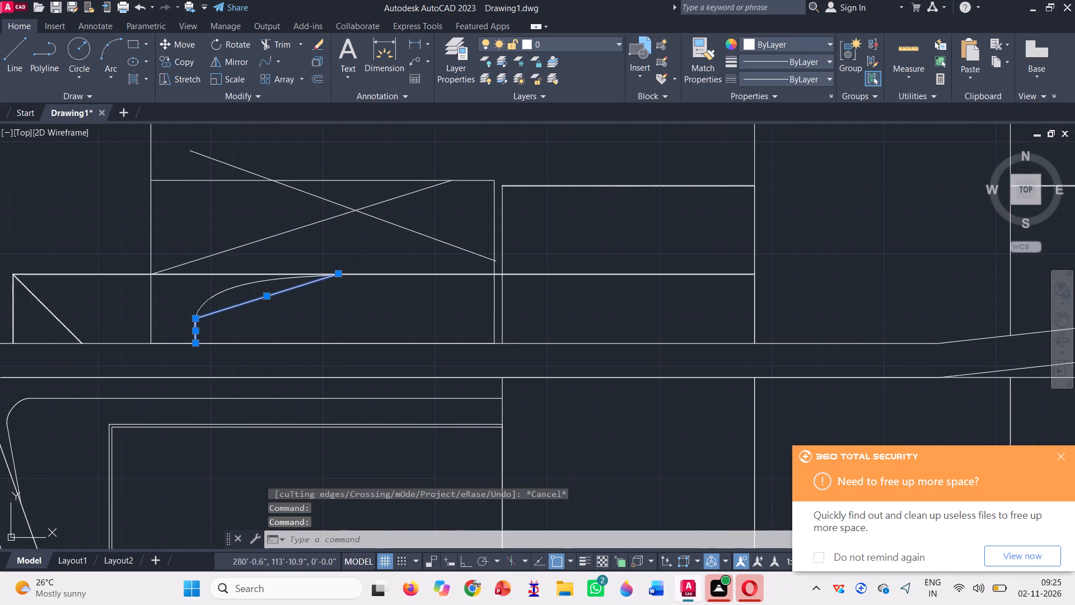
key(Delete)
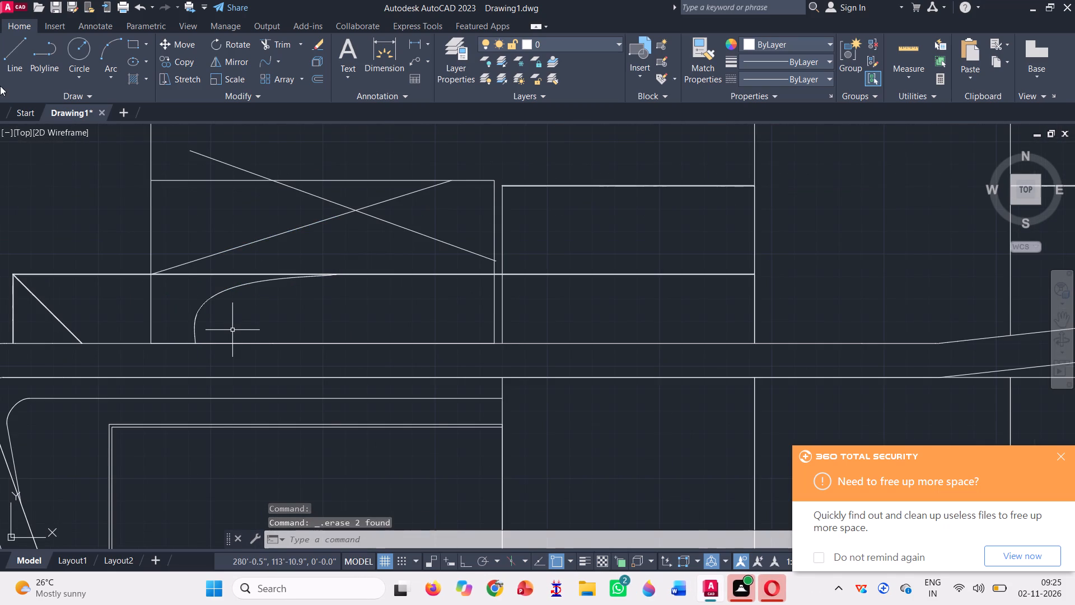
Draw a spline from the rectangle's bottom outer corner through the rising line's ends, top inner corner and opposing line's lower end to the bottom inner corner.
click(56, 97)
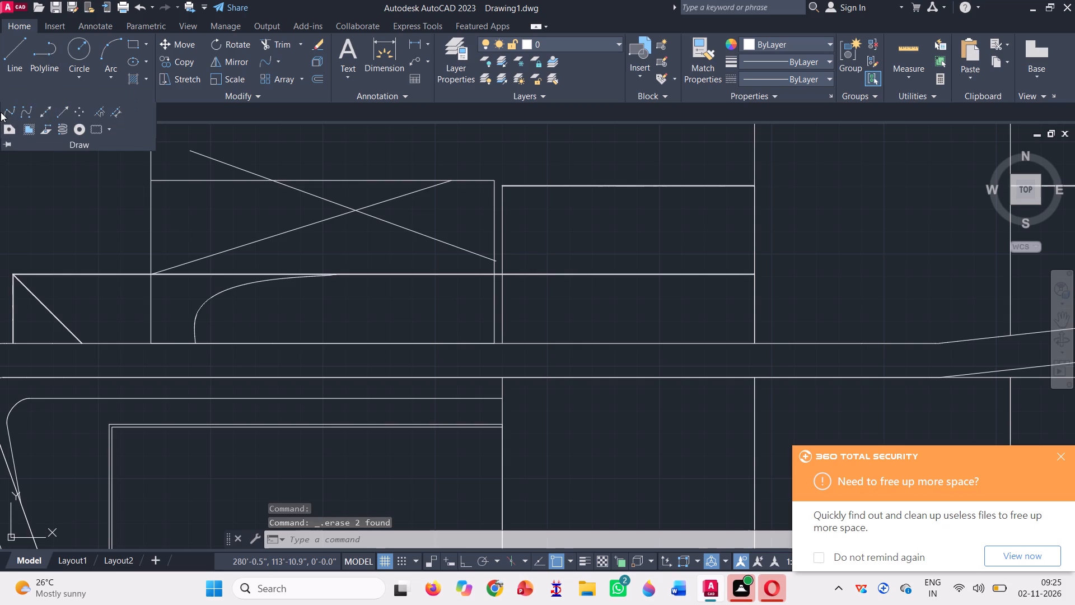
click(13, 108)
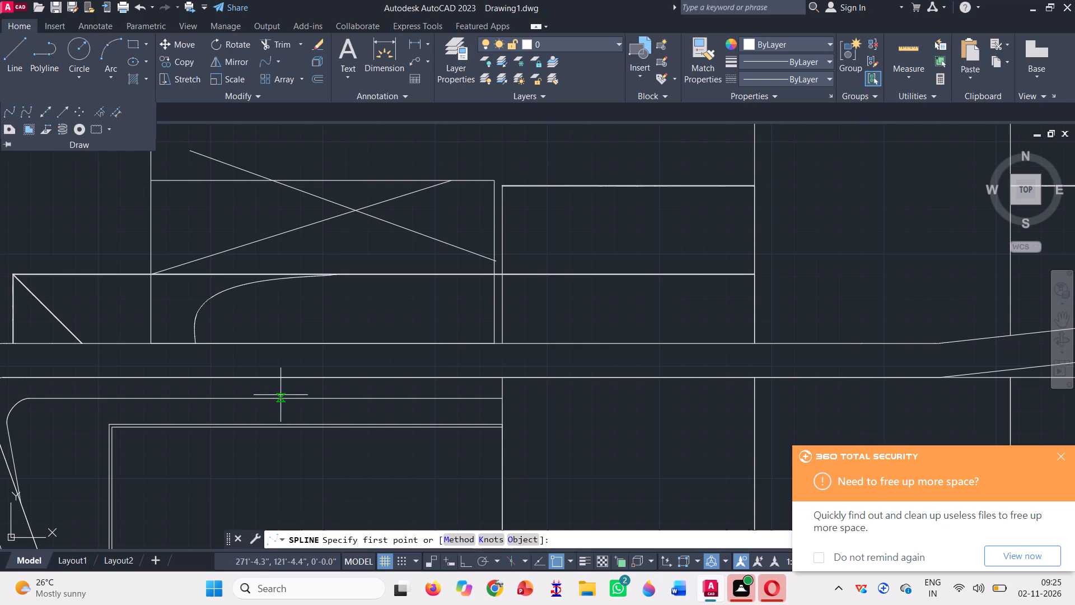
scroll(281, 394, down, 1)
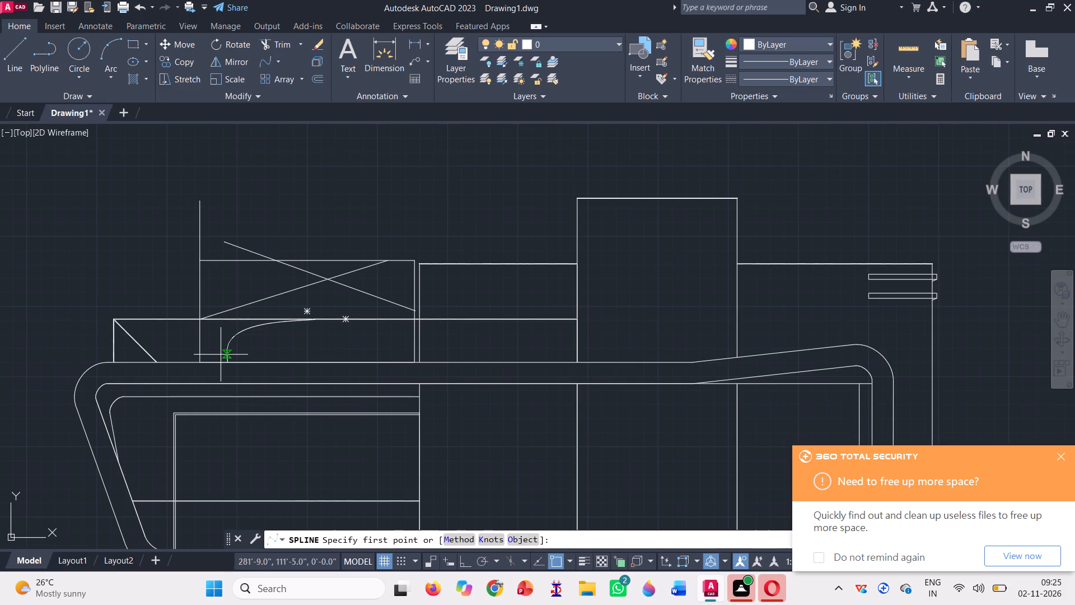
click(197, 362)
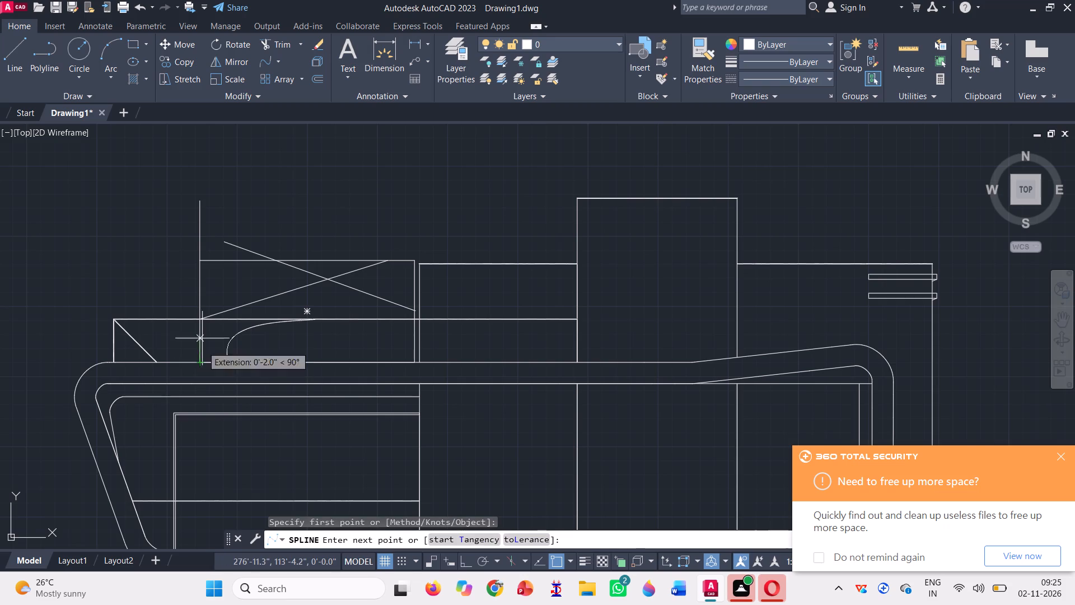
click(201, 320)
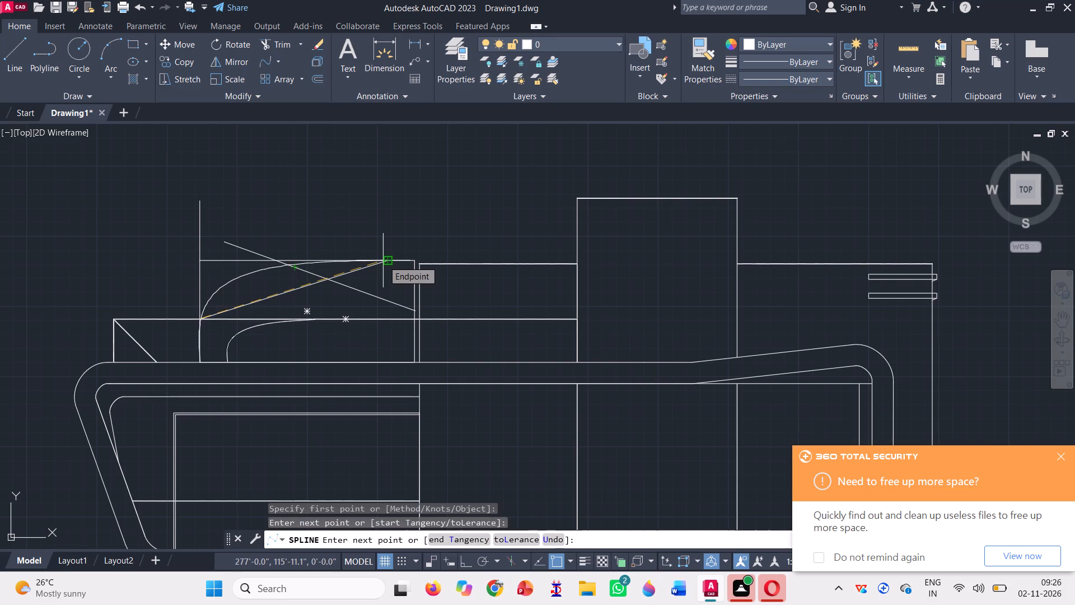
scroll(385, 259, up, 2)
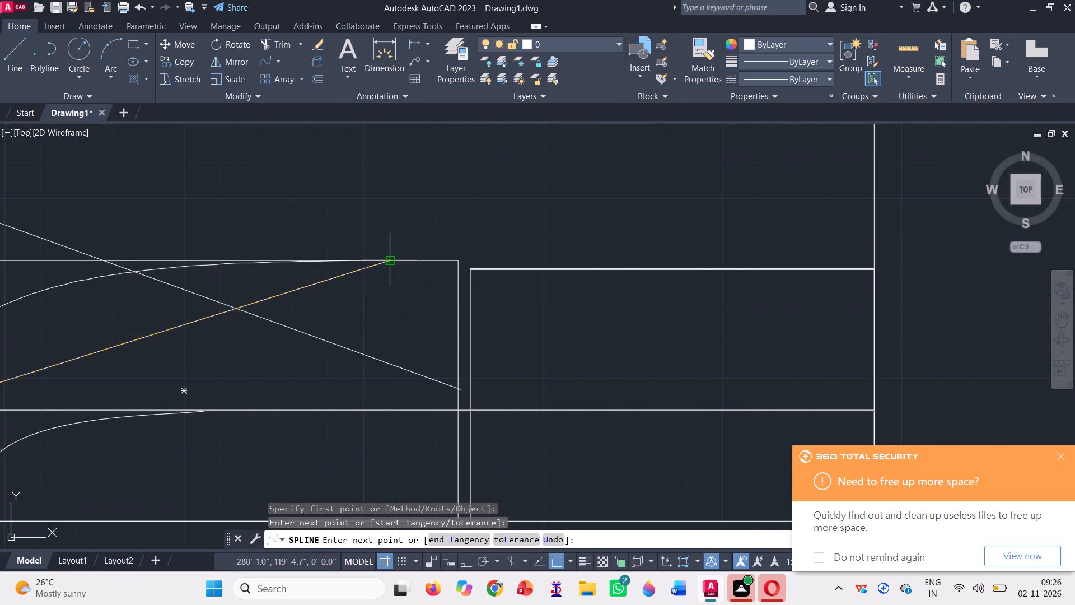
click(387, 259)
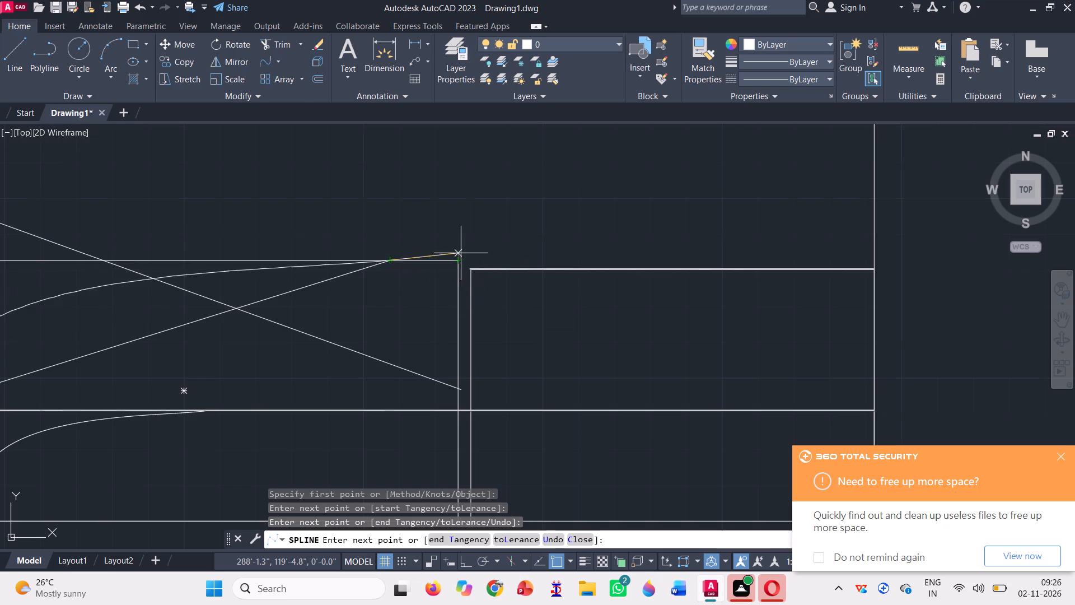
click(460, 257)
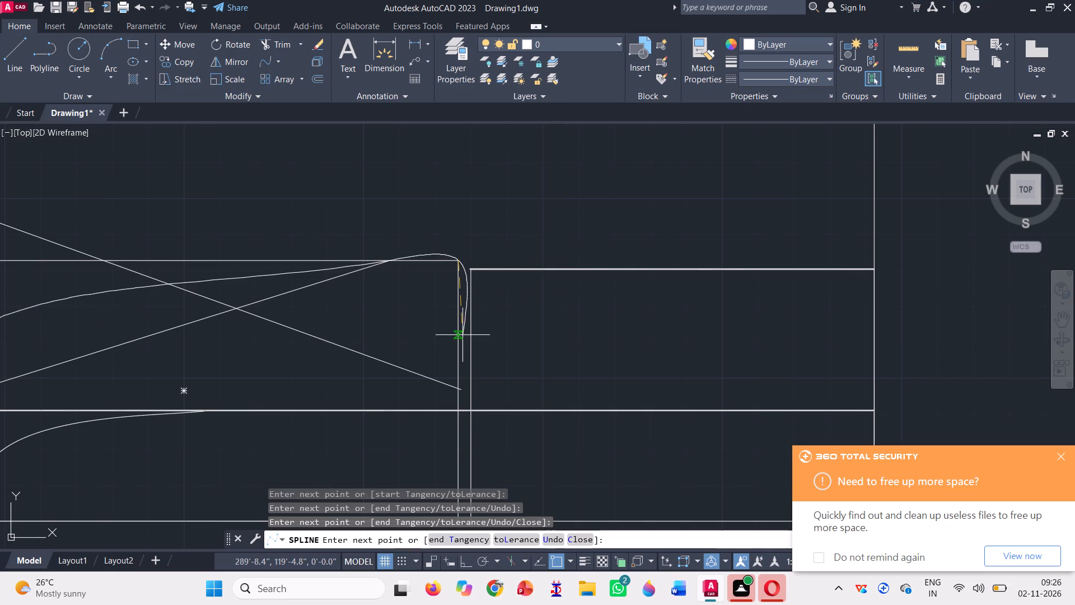
scroll(447, 335, down, 1)
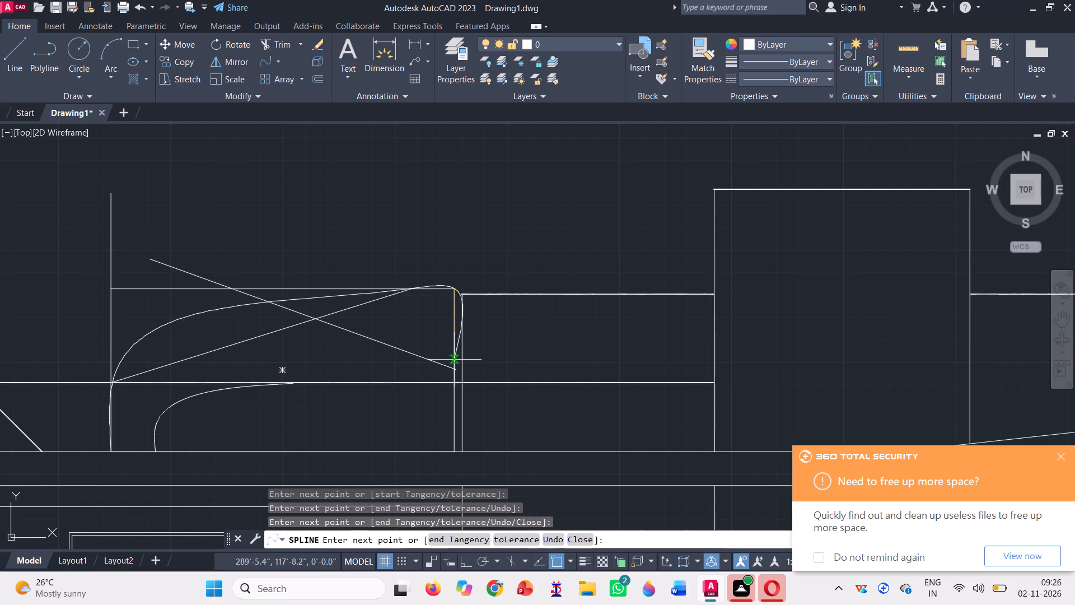
click(451, 365)
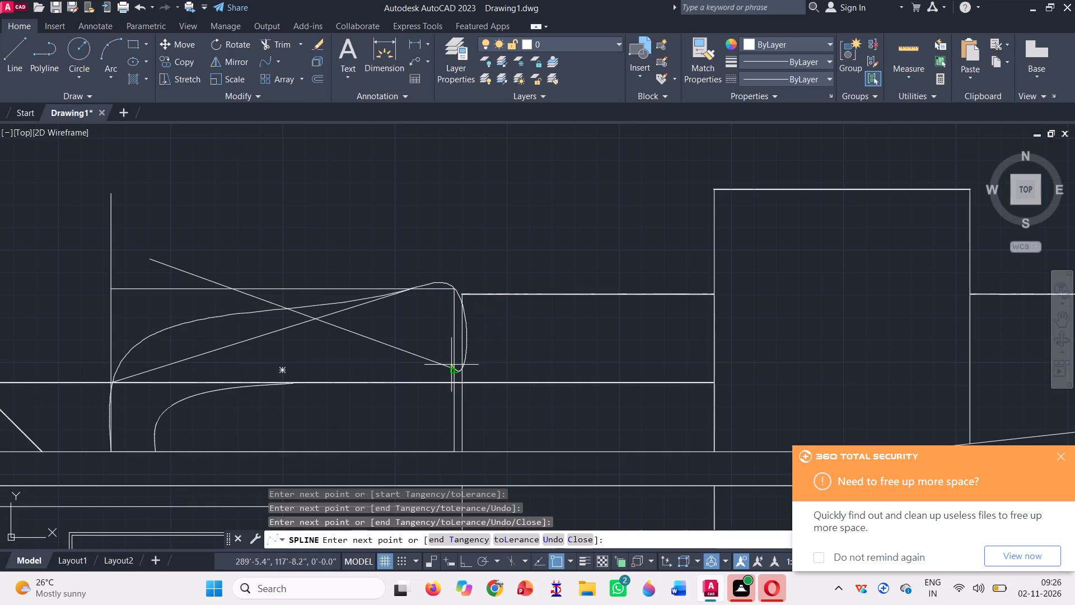
scroll(436, 436, down, 2)
scroll(435, 431, up, 3)
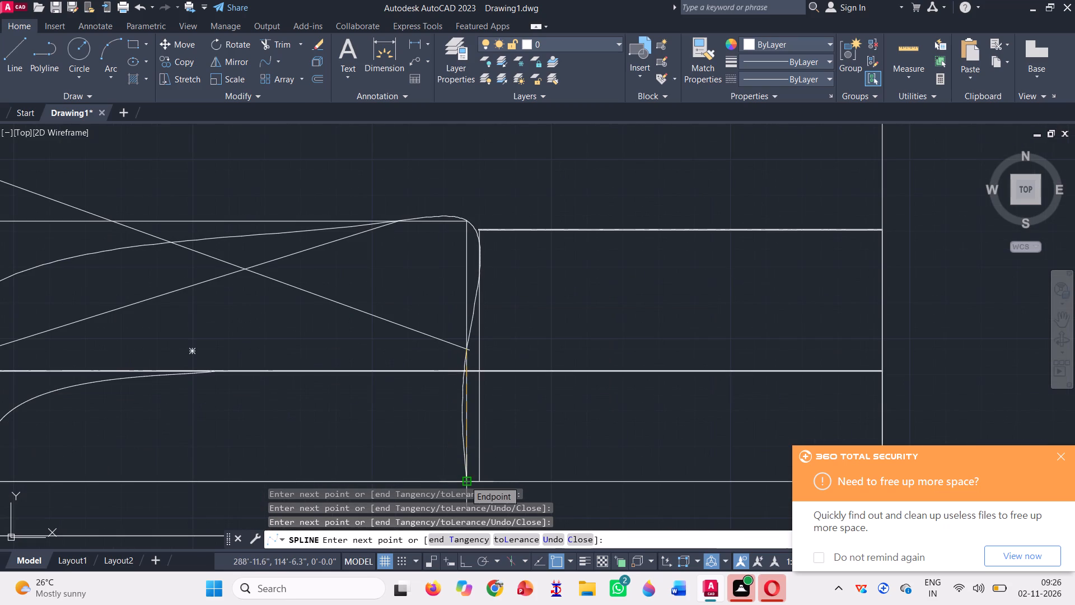
click(465, 481)
scroll(338, 390, down, 2)
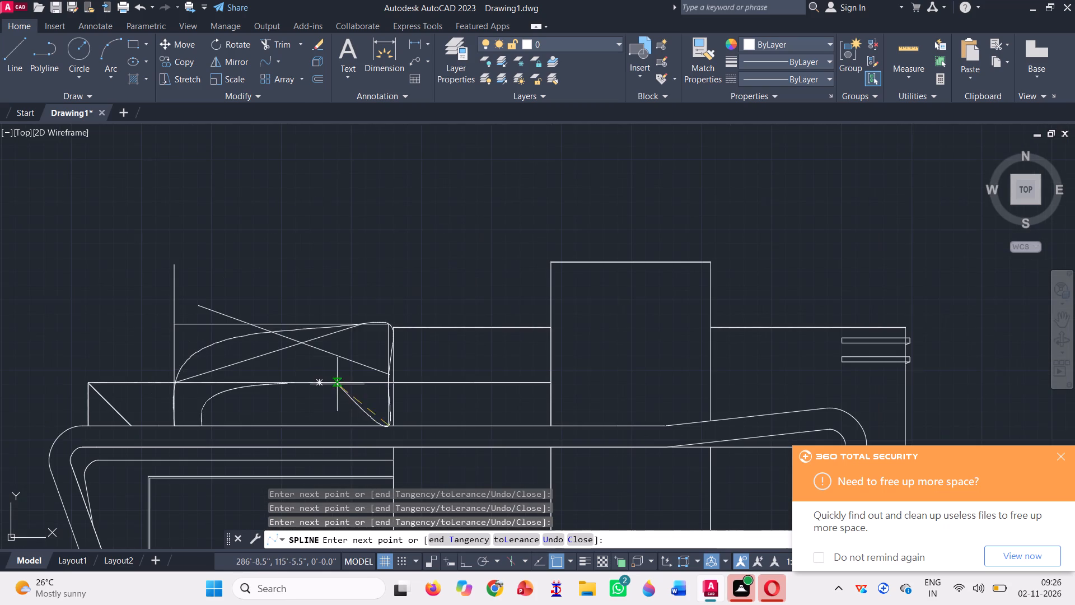
key(space)
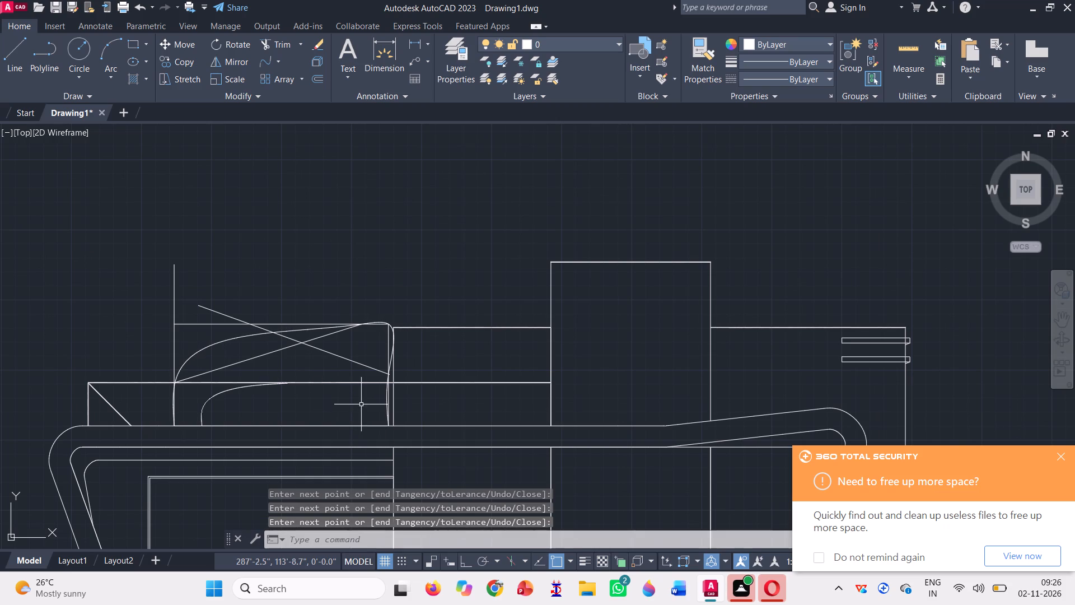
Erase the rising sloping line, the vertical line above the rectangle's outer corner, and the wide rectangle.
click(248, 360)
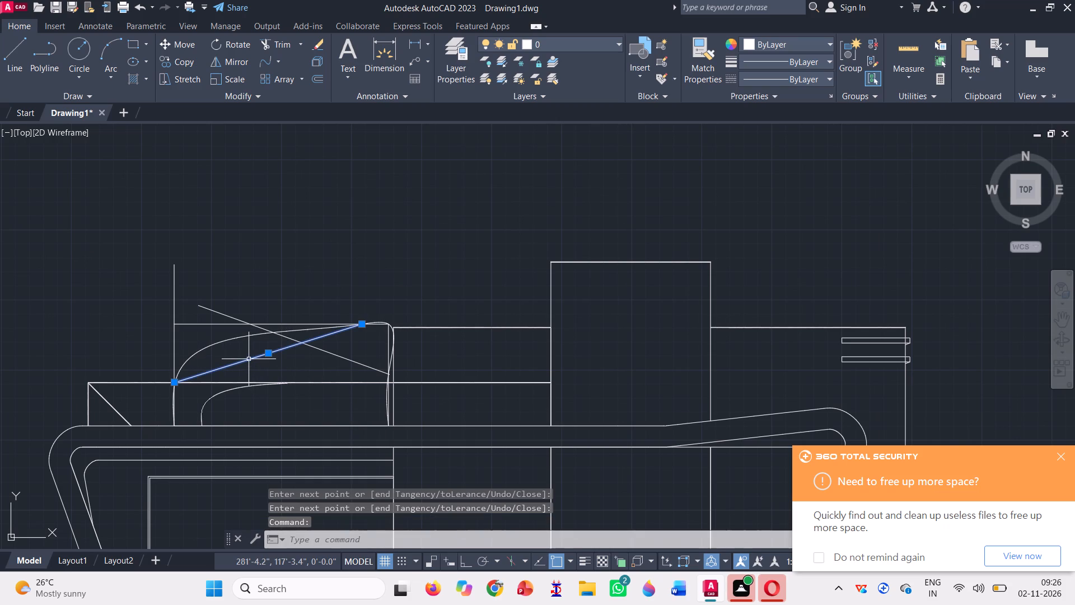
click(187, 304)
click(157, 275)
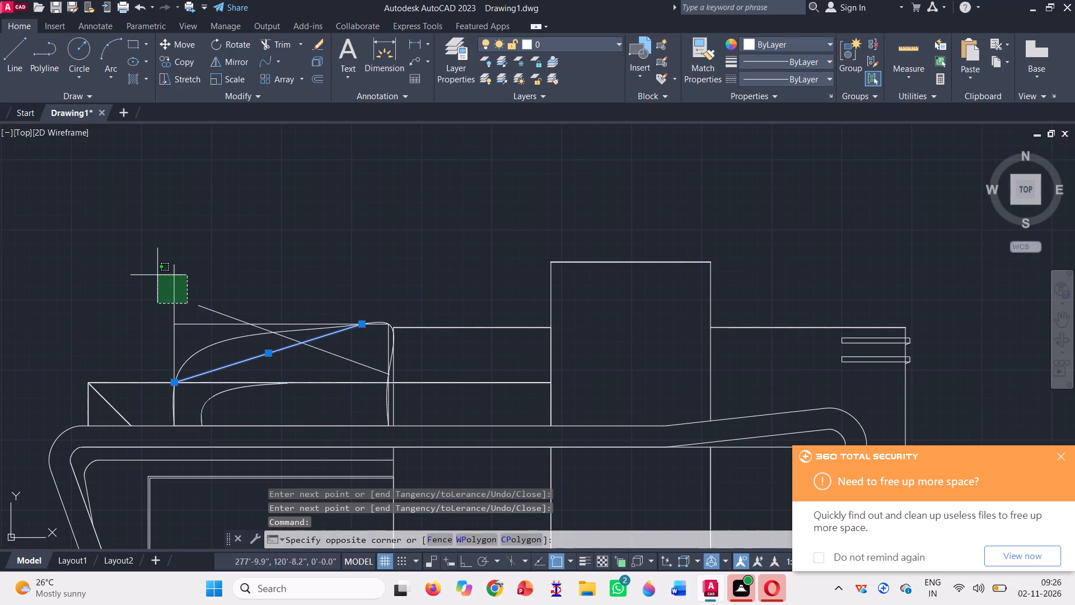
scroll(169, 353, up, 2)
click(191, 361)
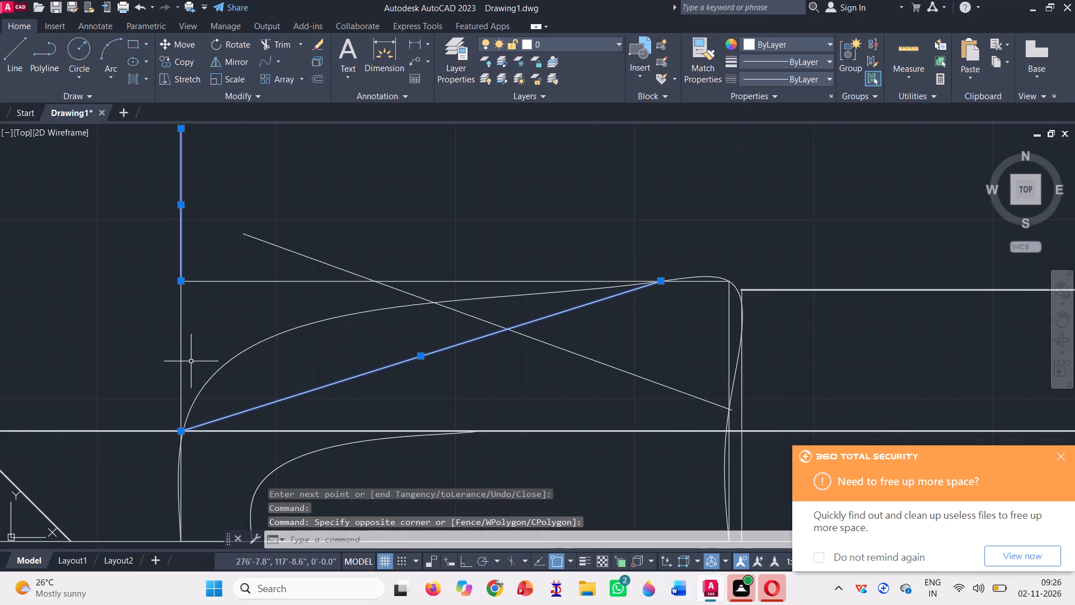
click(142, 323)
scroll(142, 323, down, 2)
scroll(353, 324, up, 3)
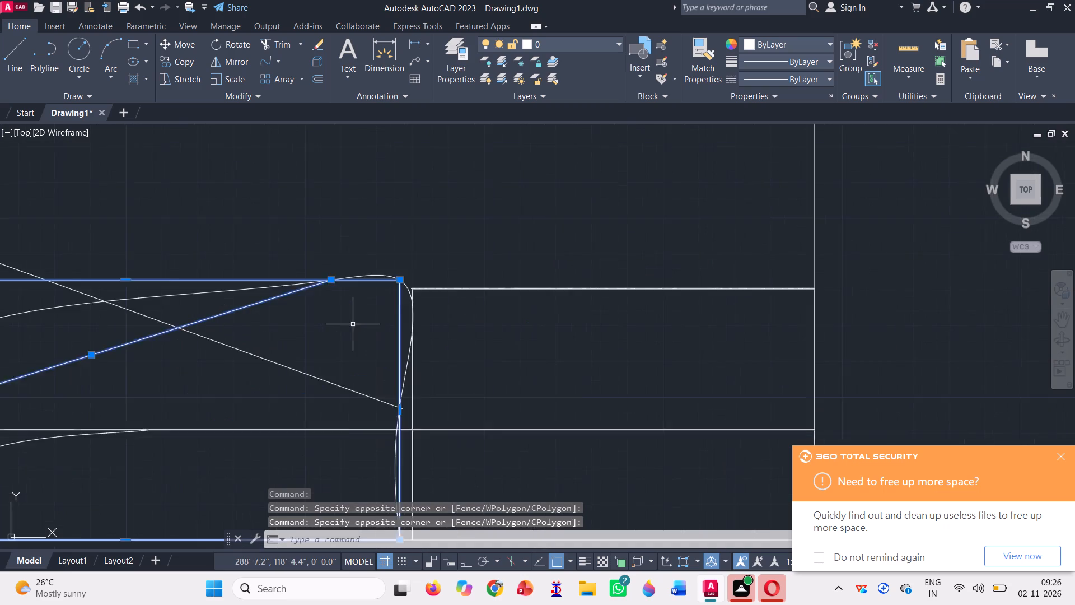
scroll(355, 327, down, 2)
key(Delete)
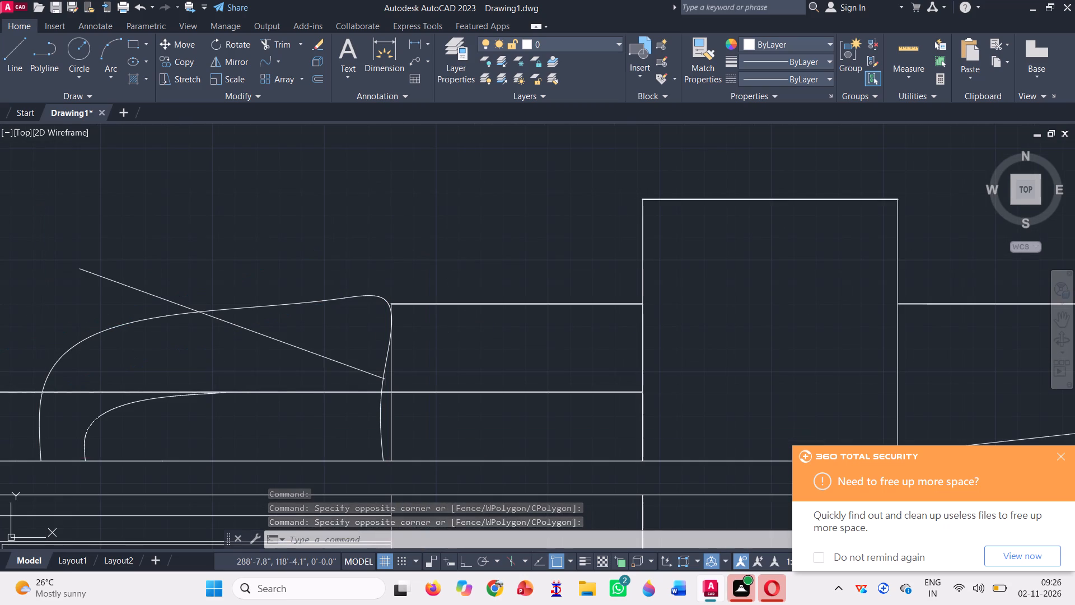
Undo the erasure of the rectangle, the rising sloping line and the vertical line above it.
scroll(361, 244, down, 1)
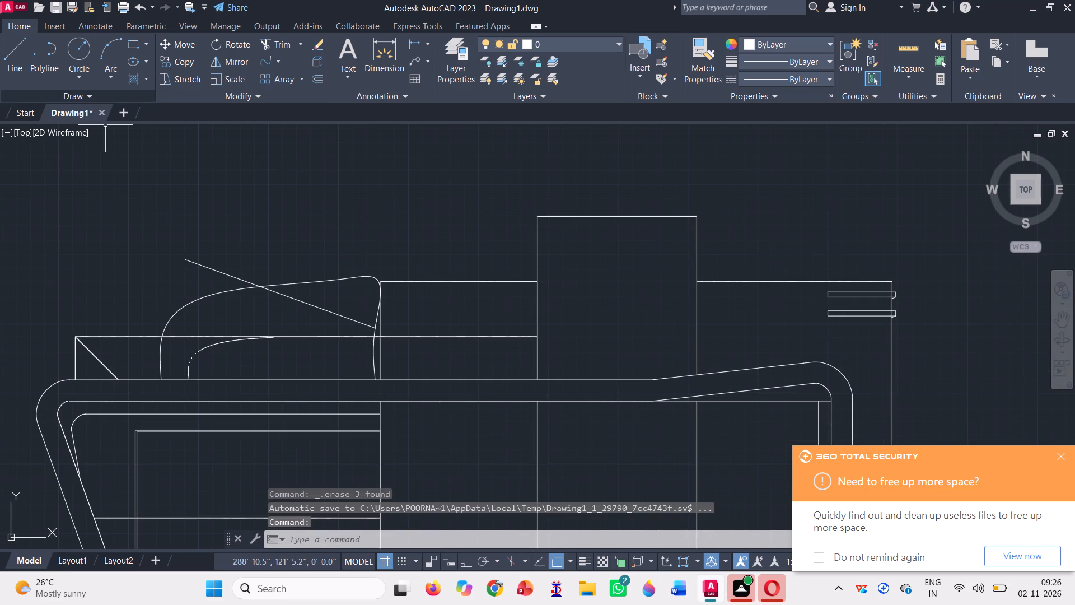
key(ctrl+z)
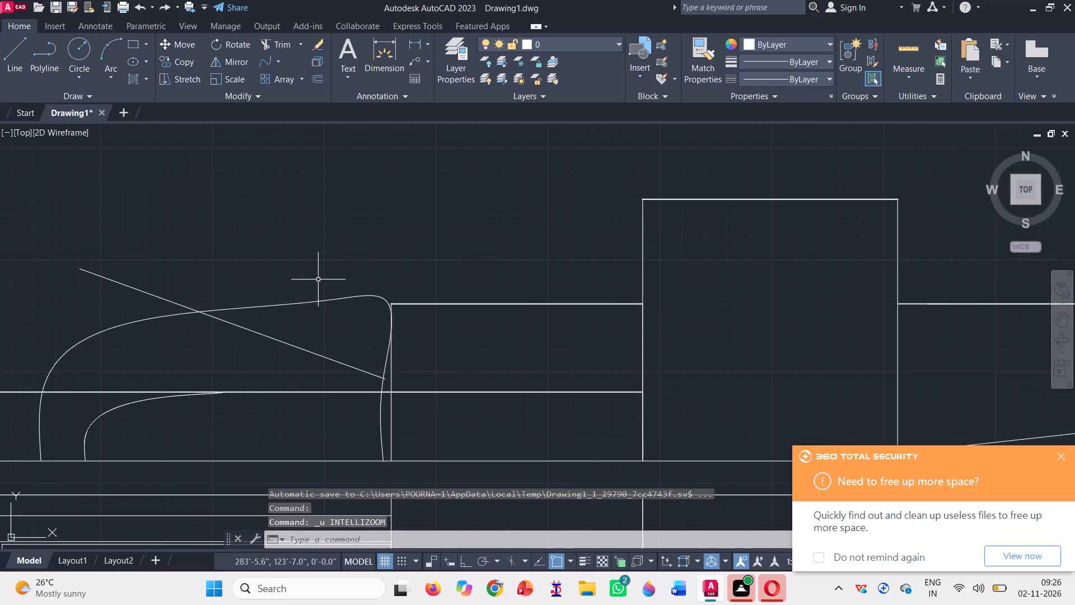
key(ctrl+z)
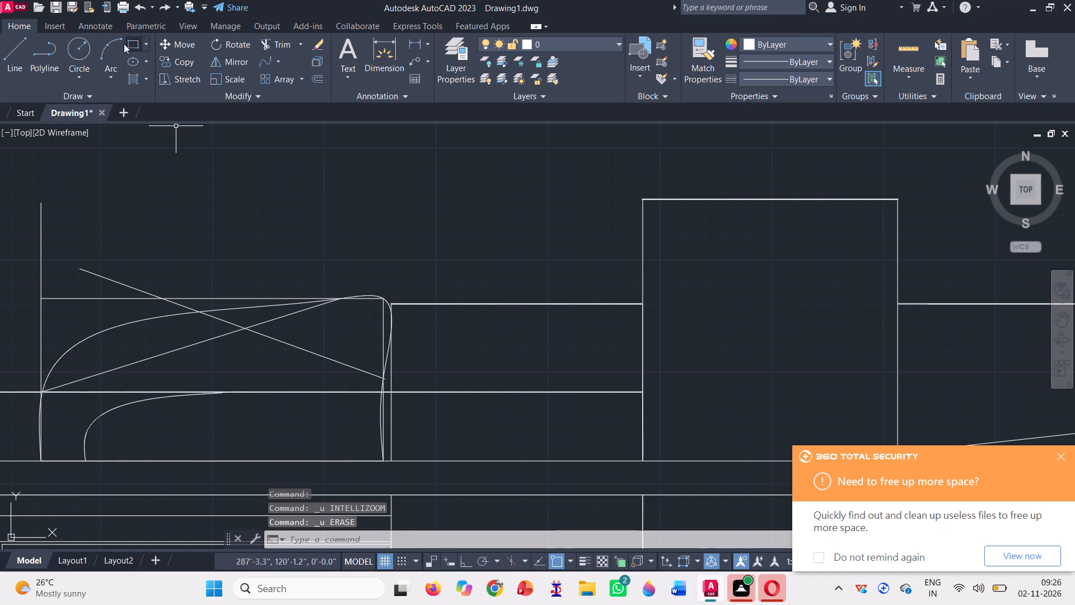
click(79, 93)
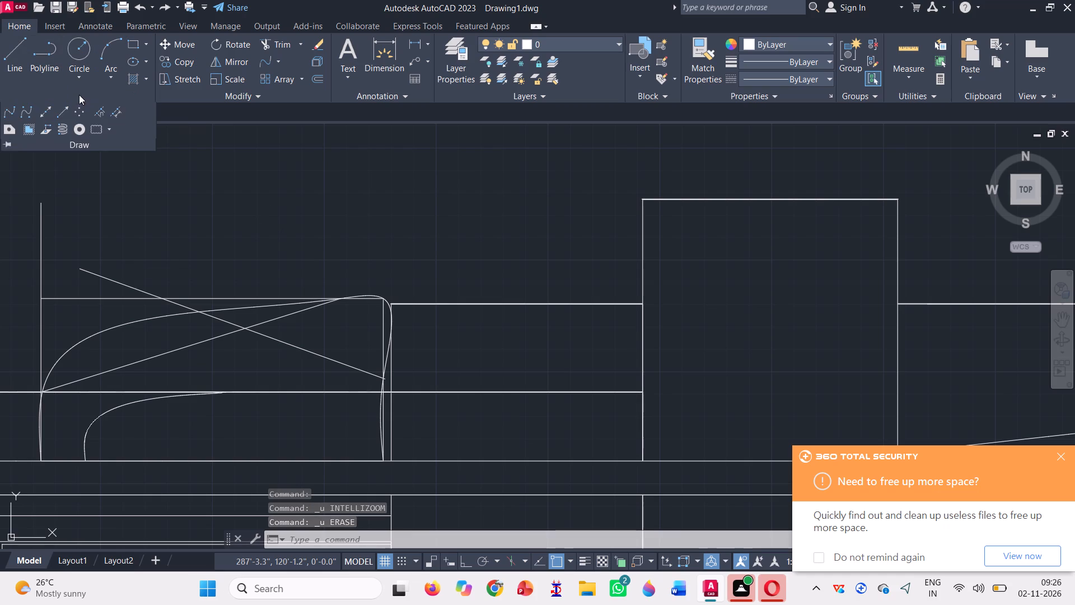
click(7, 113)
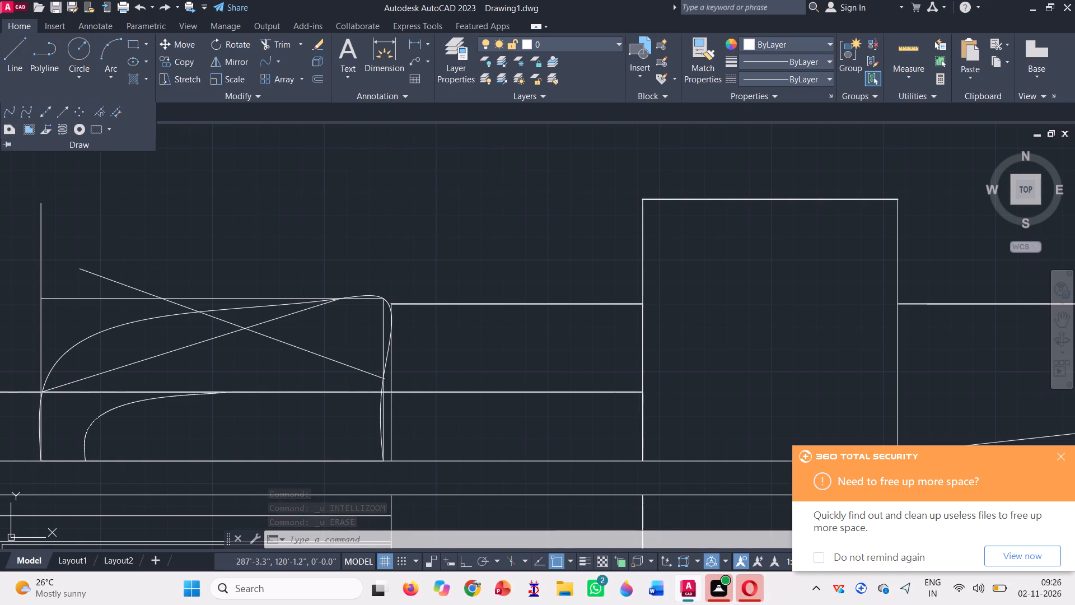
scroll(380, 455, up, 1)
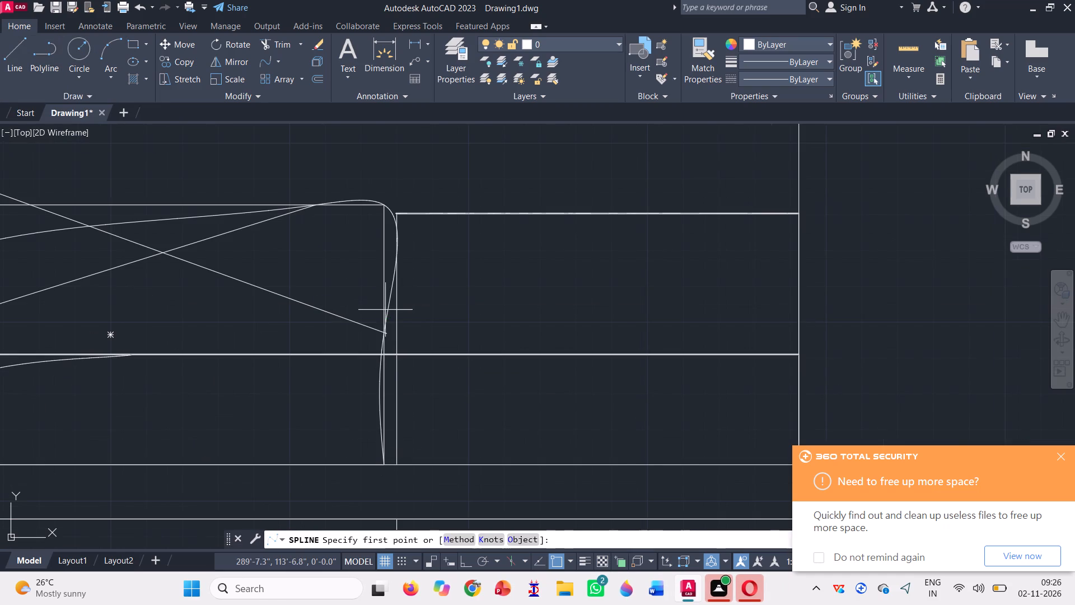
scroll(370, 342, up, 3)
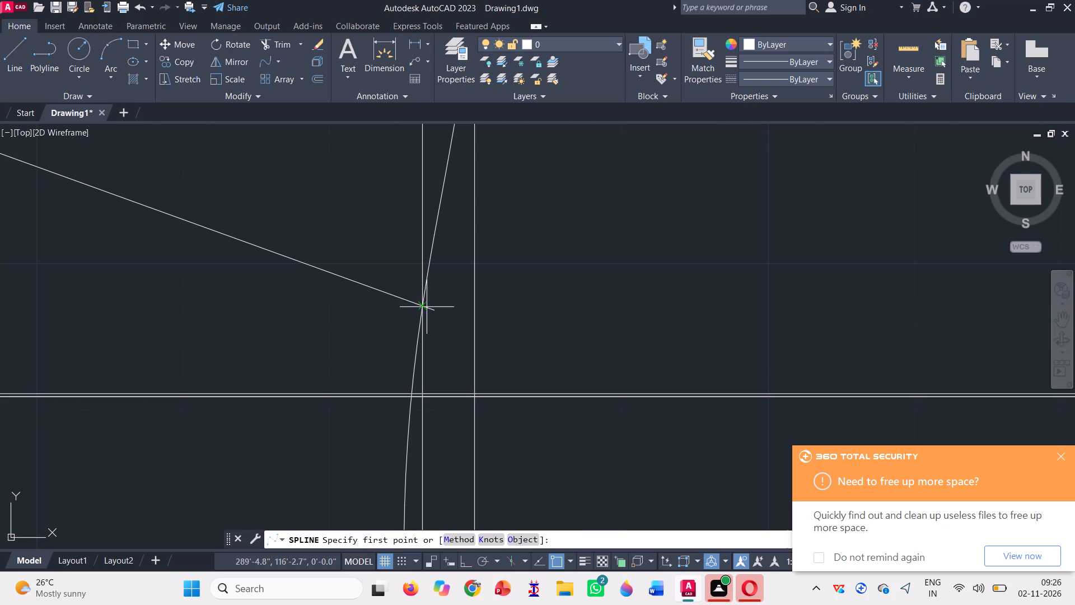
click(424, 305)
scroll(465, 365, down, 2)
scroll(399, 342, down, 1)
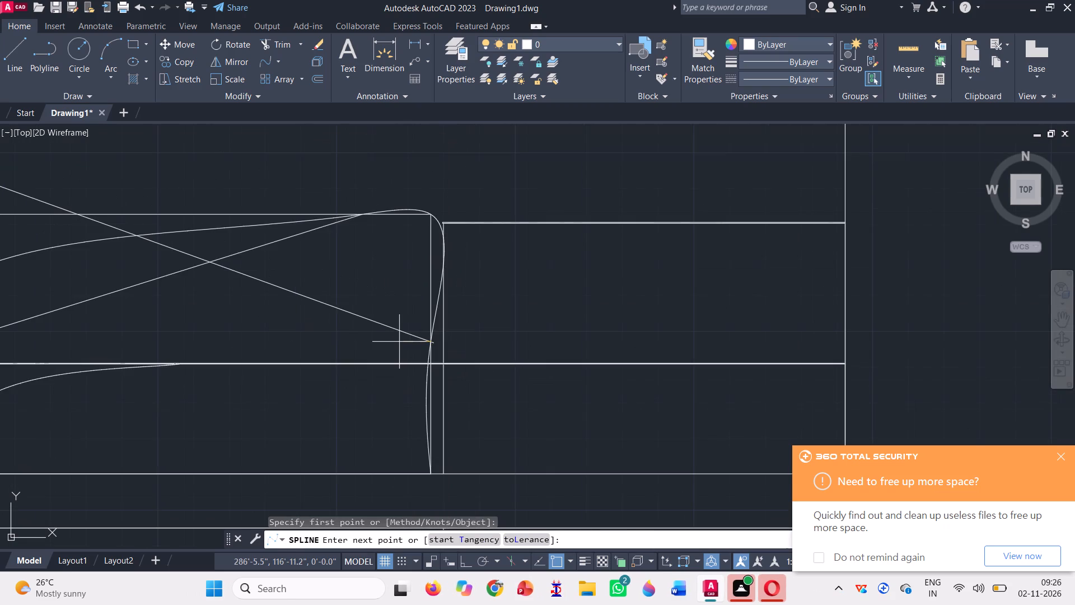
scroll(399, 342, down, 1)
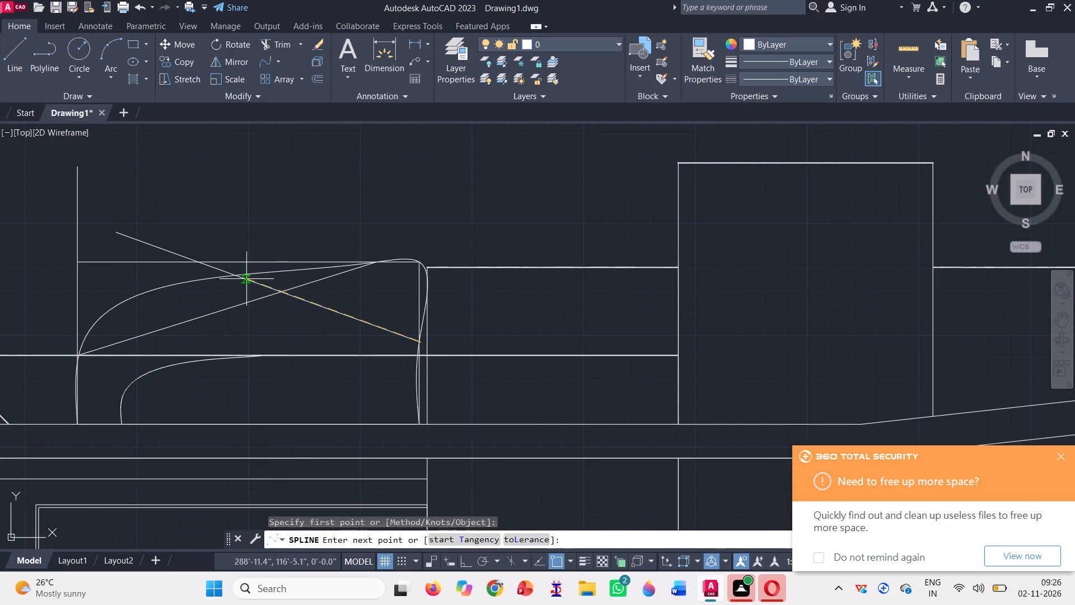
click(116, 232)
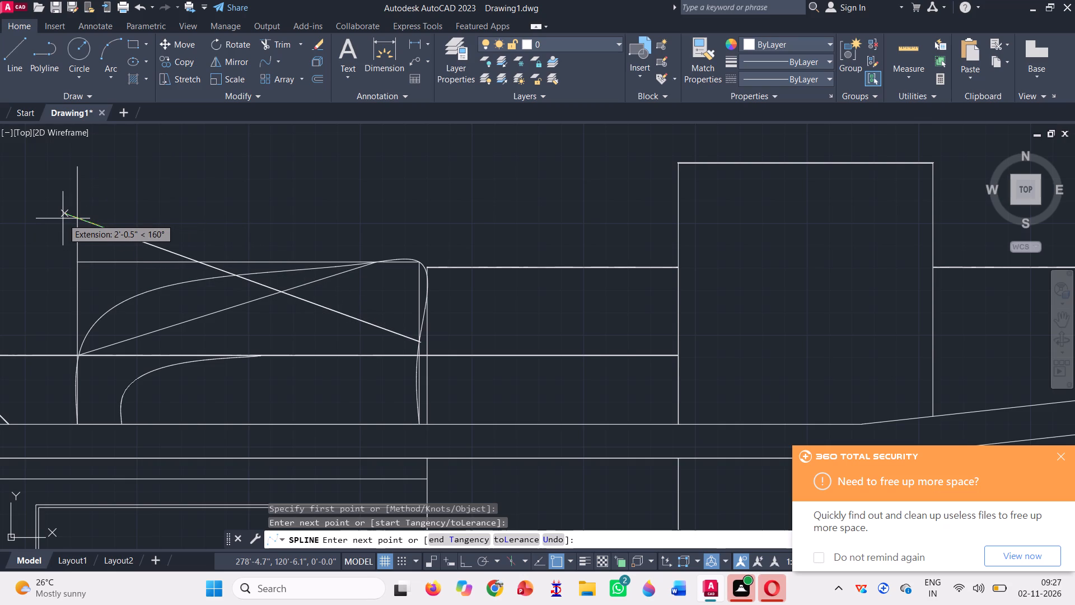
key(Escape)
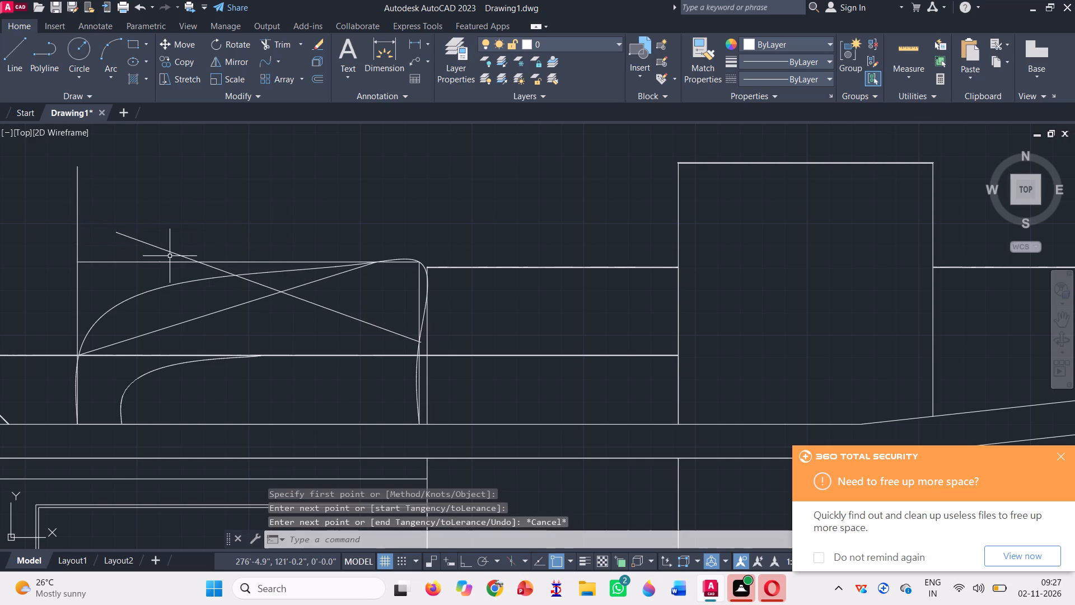
Draw a spline from the rectangle's top outer corner over a point above it, through both ends of the falling line, ending just below the roofline.
click(67, 92)
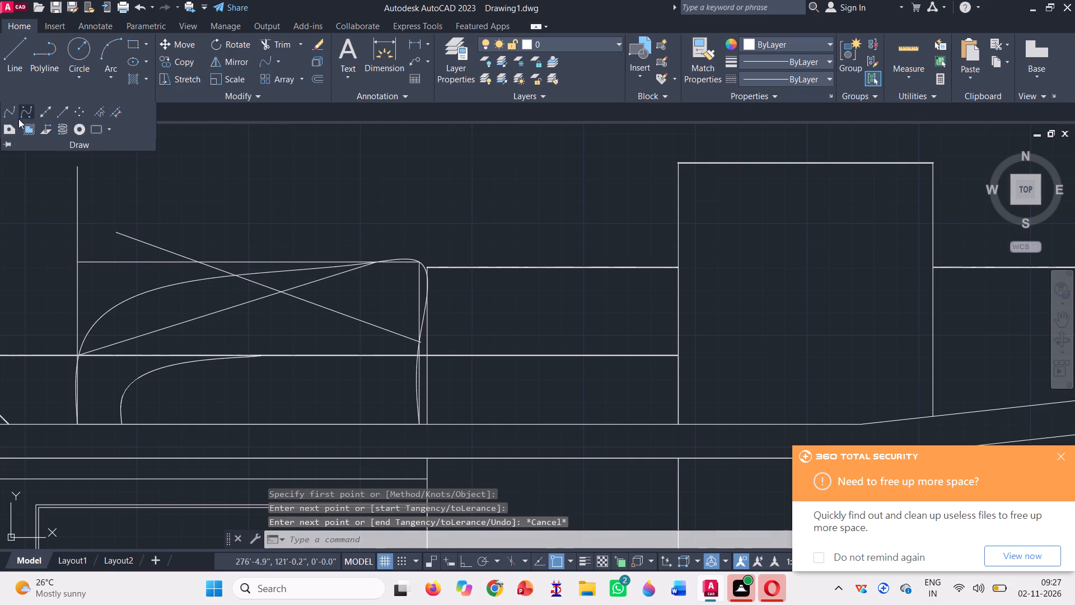
click(10, 107)
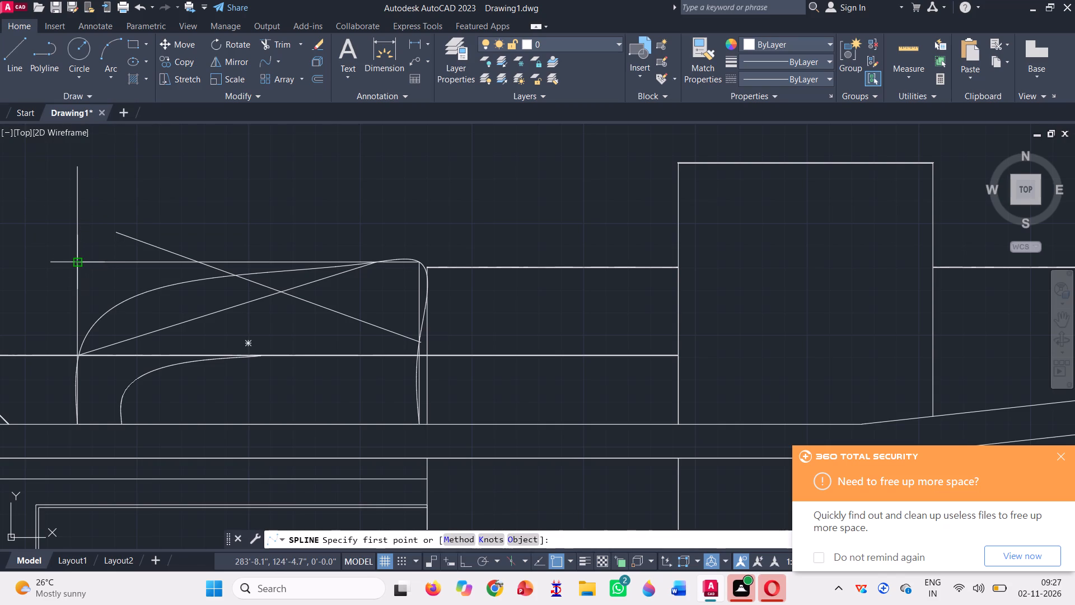
click(78, 264)
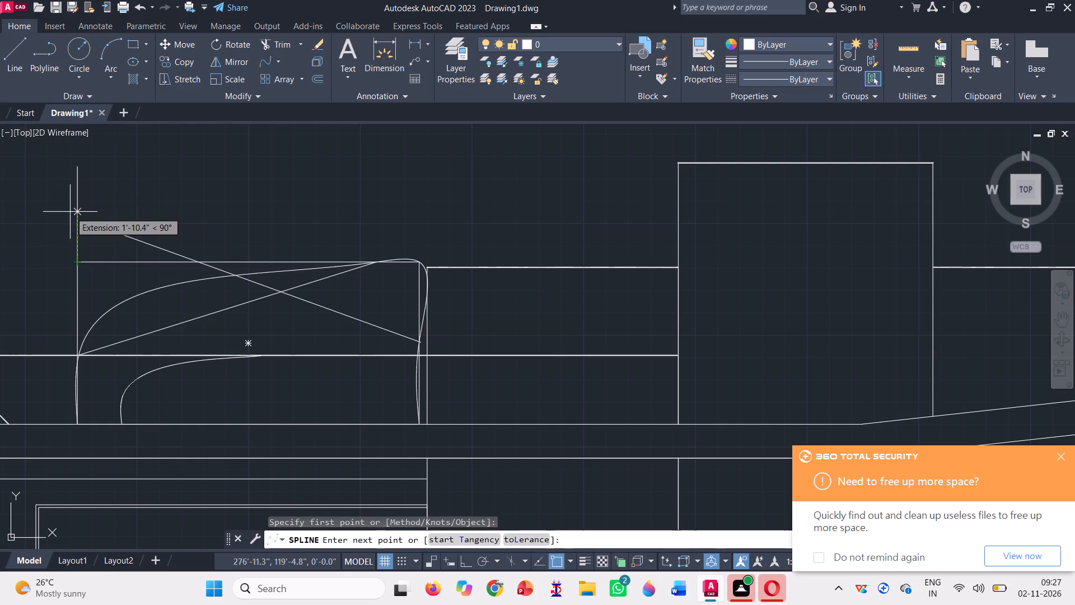
click(68, 210)
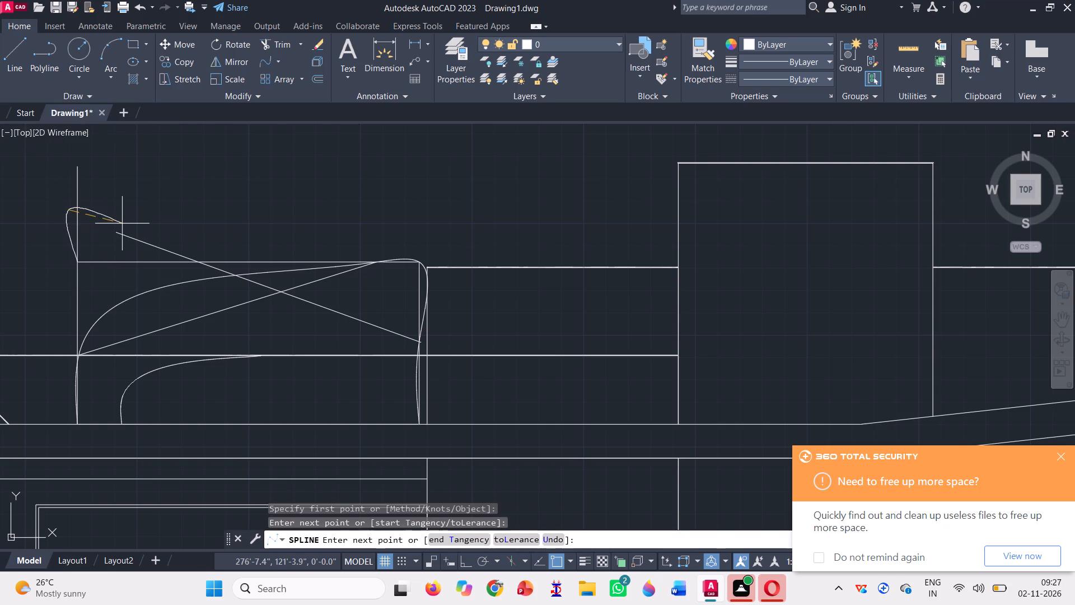
click(117, 230)
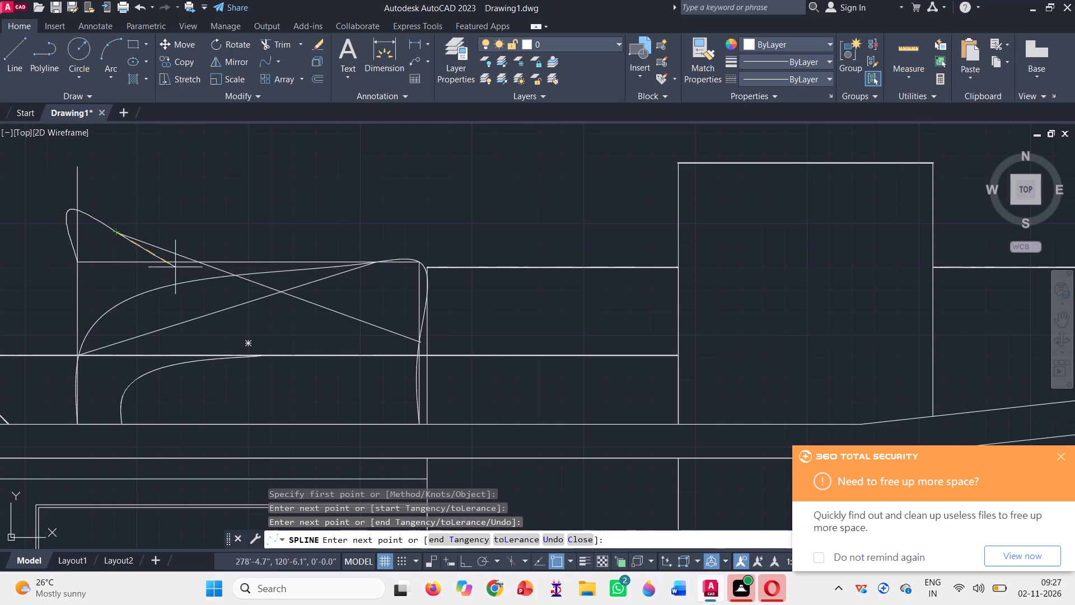
click(424, 341)
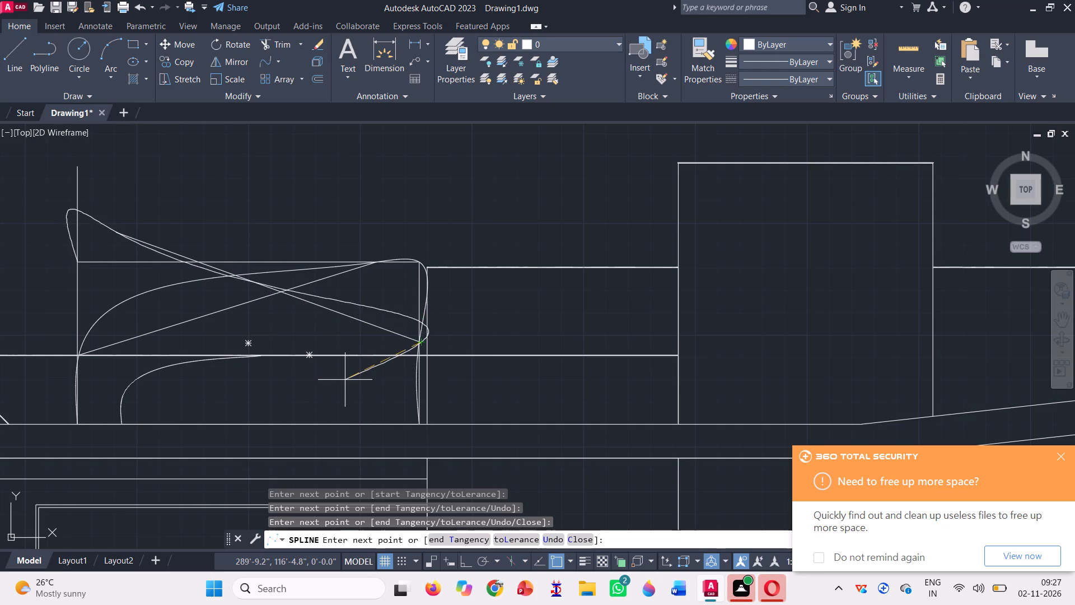
scroll(345, 379, up, 2)
click(378, 348)
scroll(319, 353, down, 1)
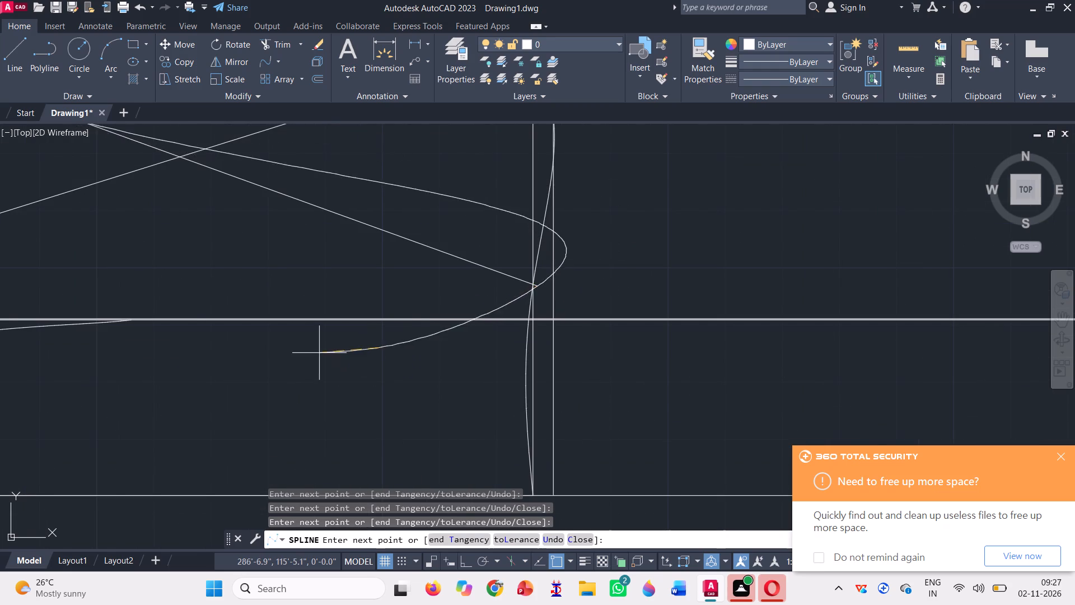
scroll(319, 353, down, 2)
key(space)
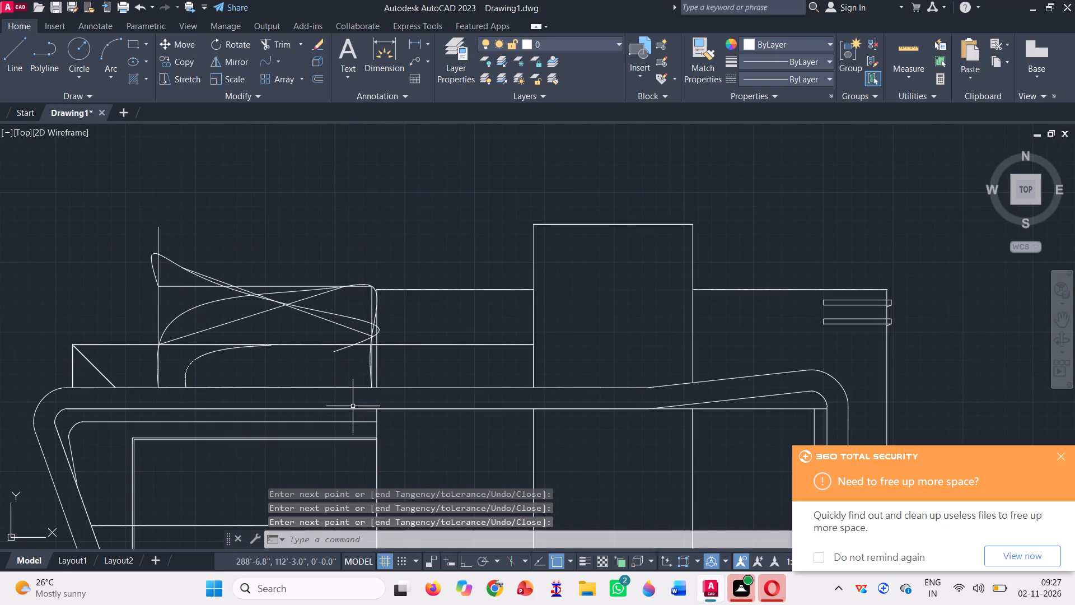
Trim the new spline's tail back to the falling line's lower end at the rectangle's inner side.
click(287, 43)
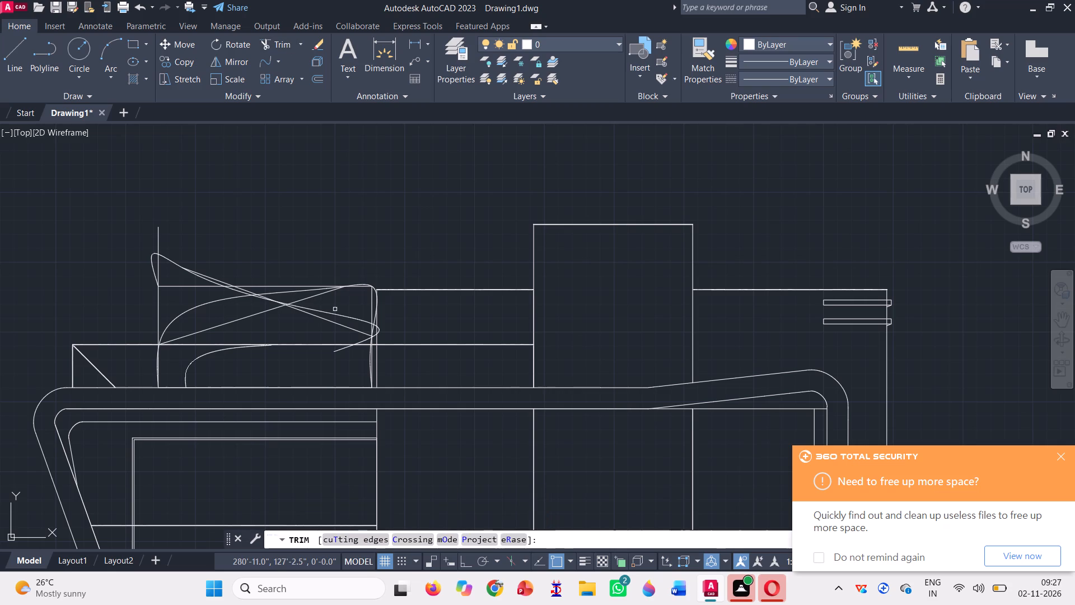
scroll(356, 351, up, 3)
click(339, 343)
click(300, 342)
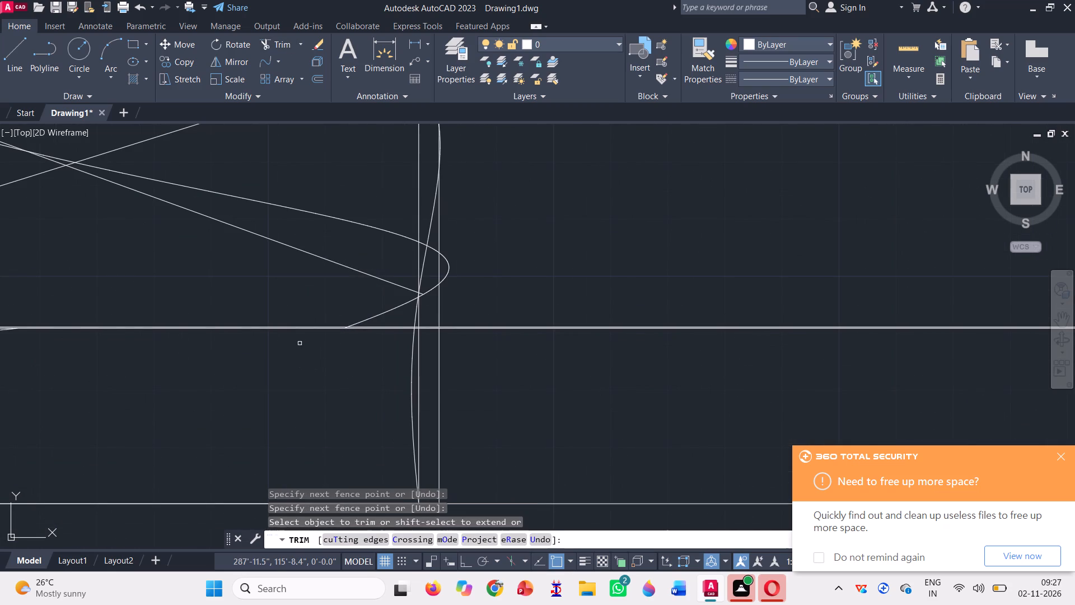
scroll(344, 338, up, 3)
scroll(354, 291, up, 4)
click(347, 316)
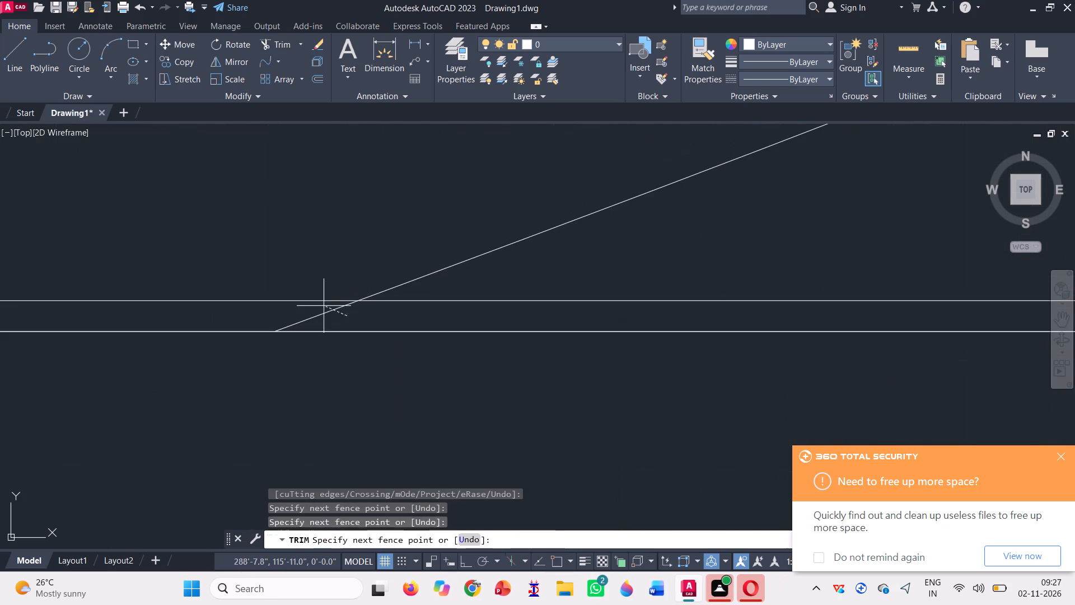
click(321, 304)
scroll(311, 331, down, 4)
scroll(384, 330, down, 3)
click(392, 318)
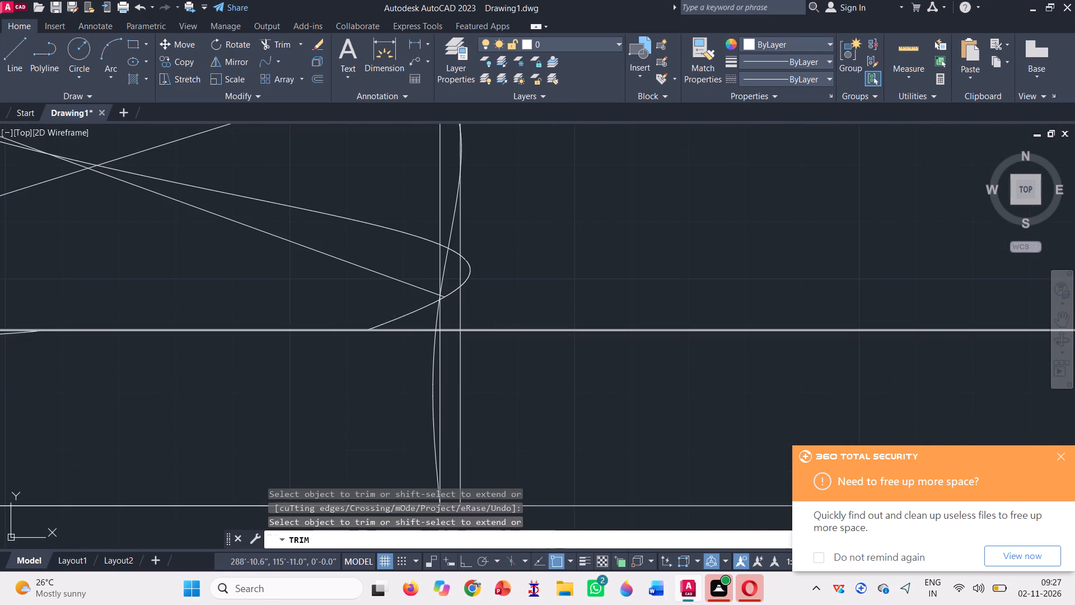
click(401, 325)
scroll(454, 280, up, 3)
scroll(461, 335, down, 5)
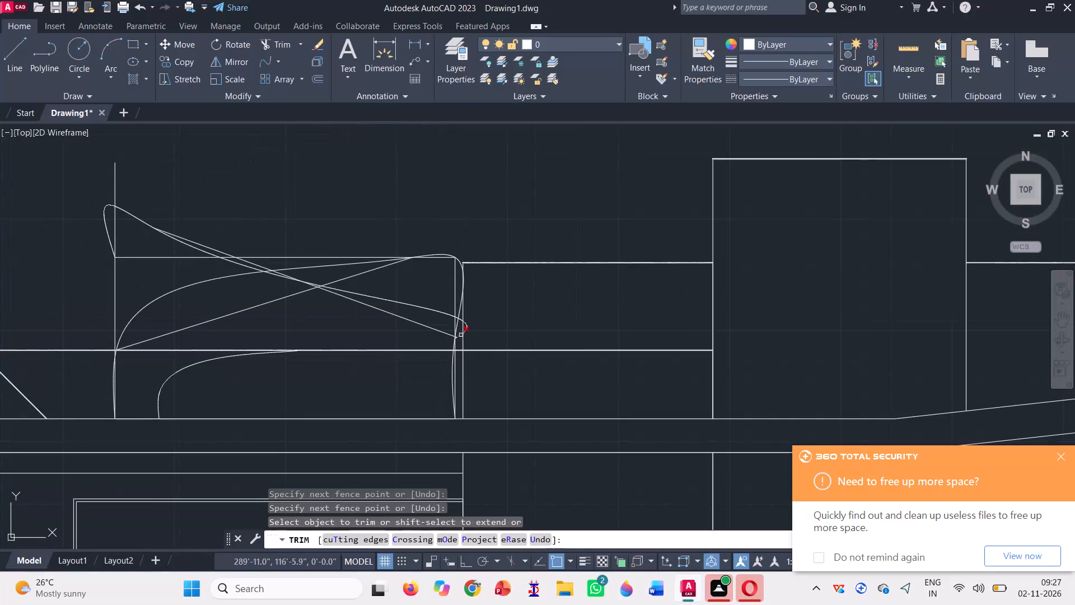
key(grave)
key(Escape)
Move the splines, small curve, rectangle and guide lines together off the roof into the empty space beside the elevation.
scroll(414, 196, down, 2)
click(393, 245)
click(245, 194)
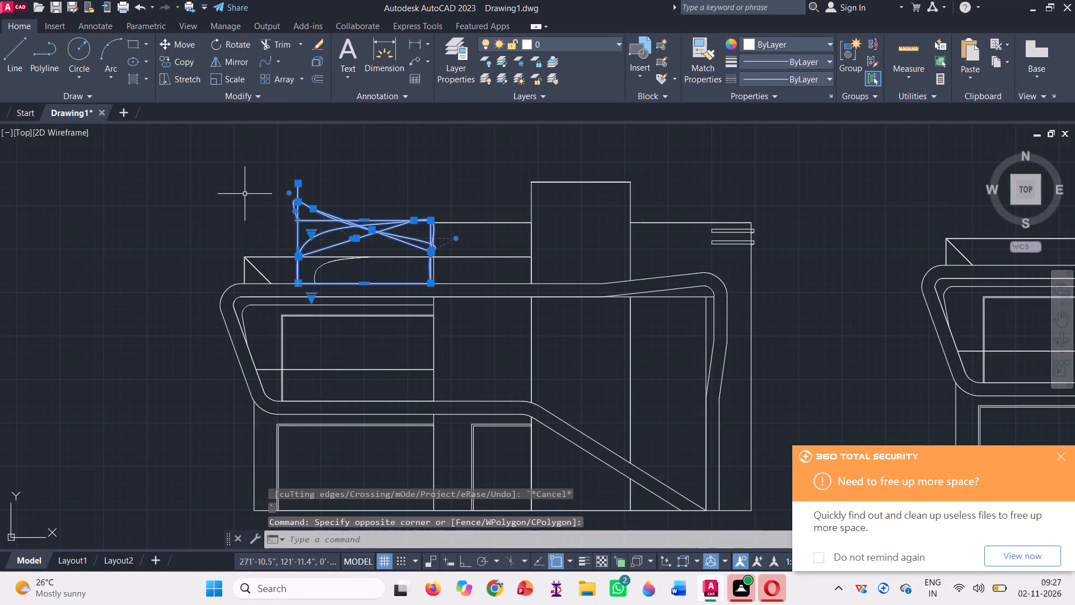
scroll(347, 261, up, 2)
click(327, 285)
click(245, 266)
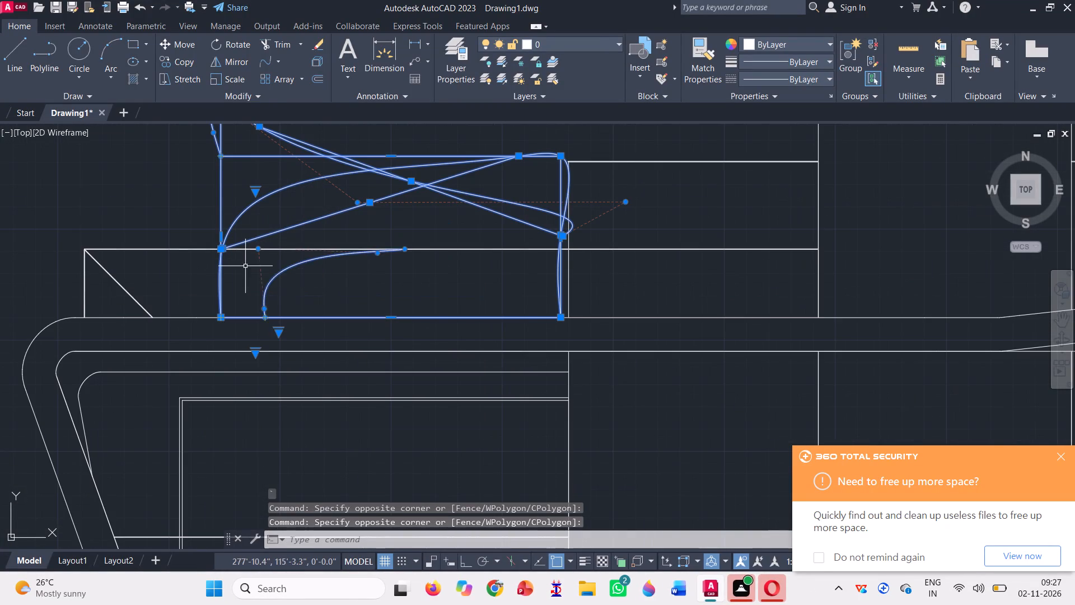
scroll(400, 299, down, 2)
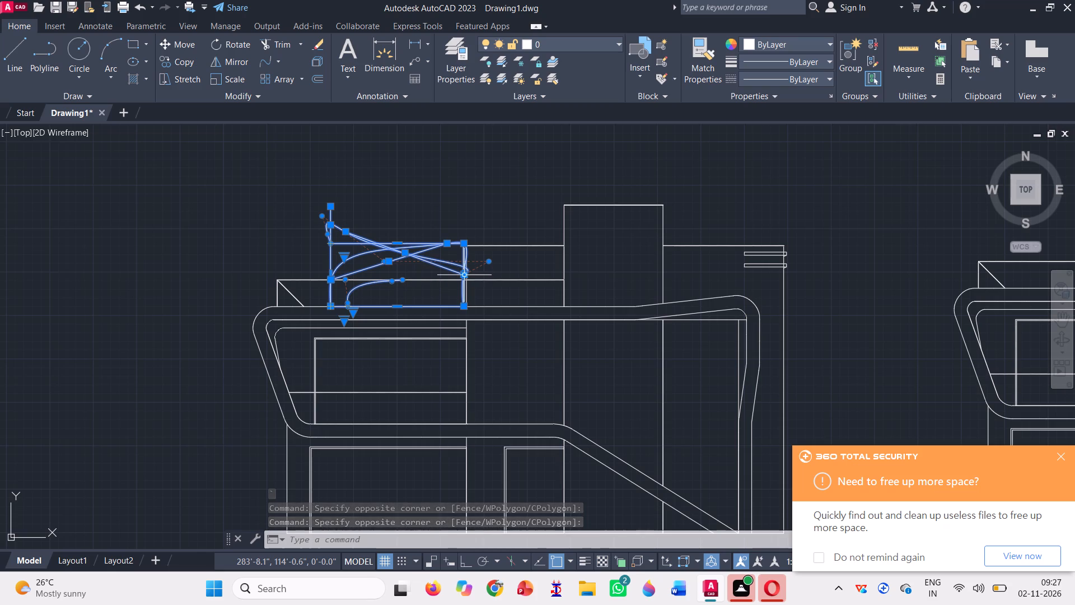
text(m)
key(space)
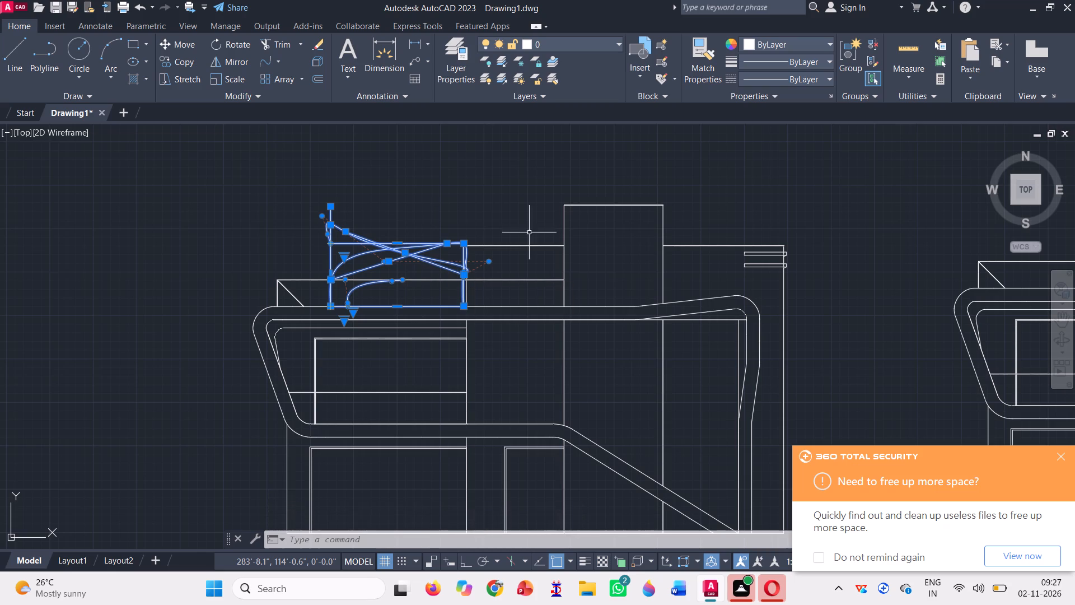
text(m)
key(space)
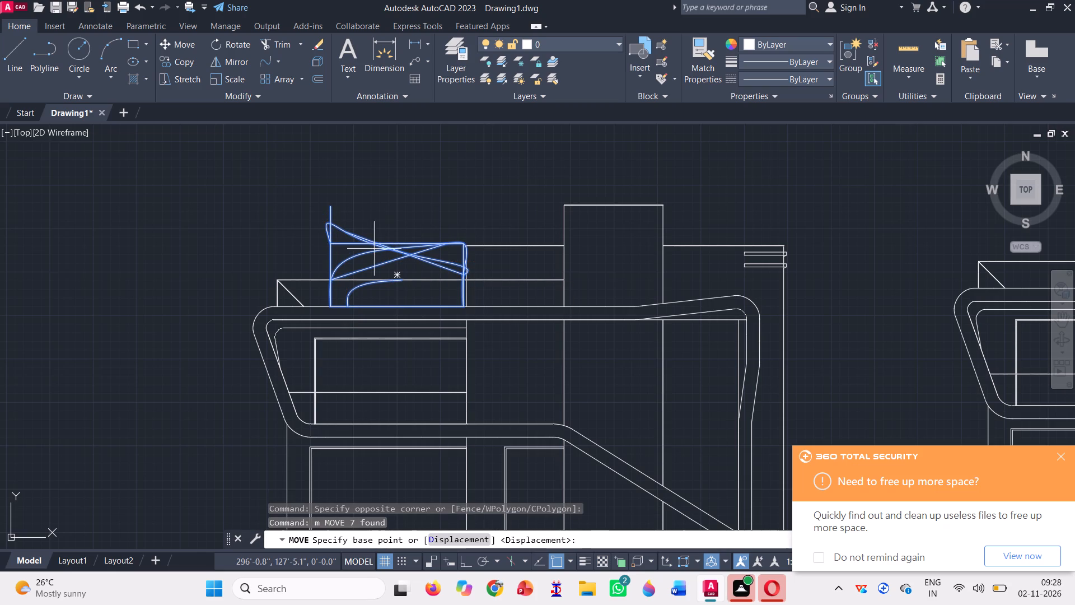
scroll(461, 297, up, 3)
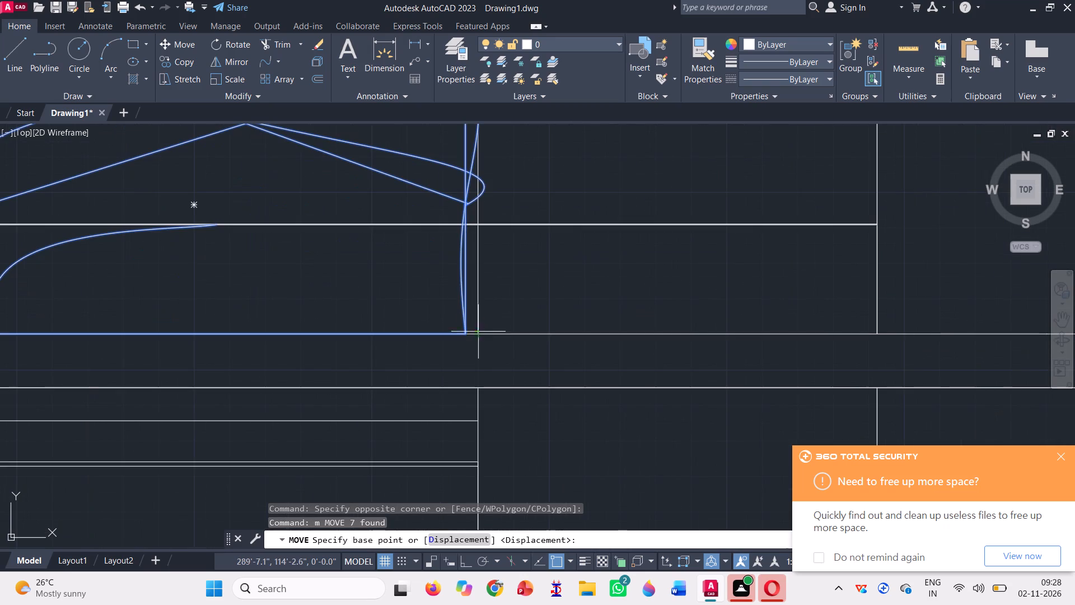
click(464, 334)
scroll(715, 244, down, 3)
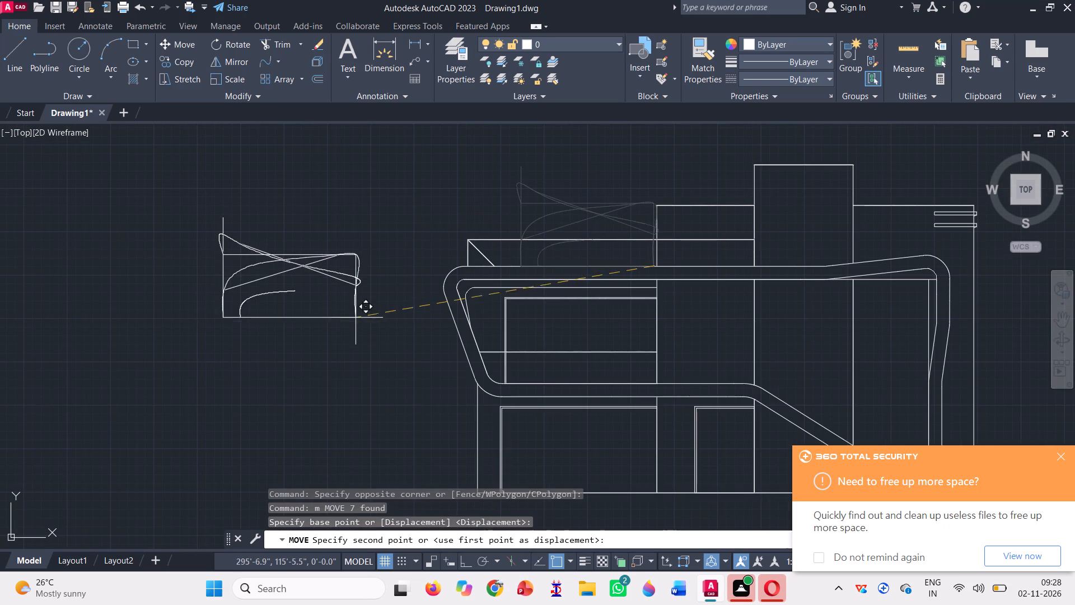
click(354, 318)
key(Escape)
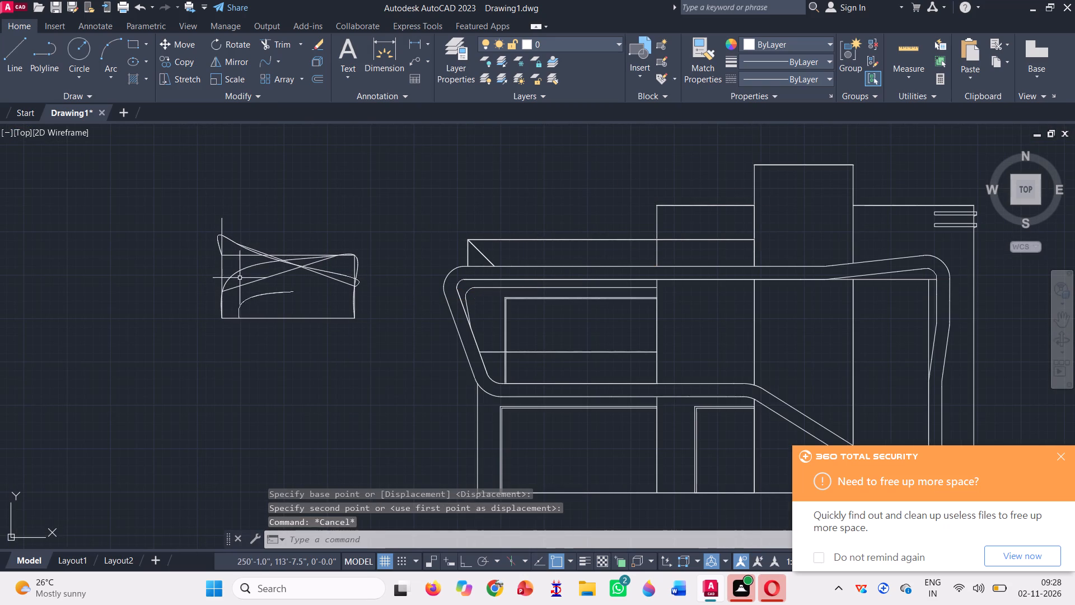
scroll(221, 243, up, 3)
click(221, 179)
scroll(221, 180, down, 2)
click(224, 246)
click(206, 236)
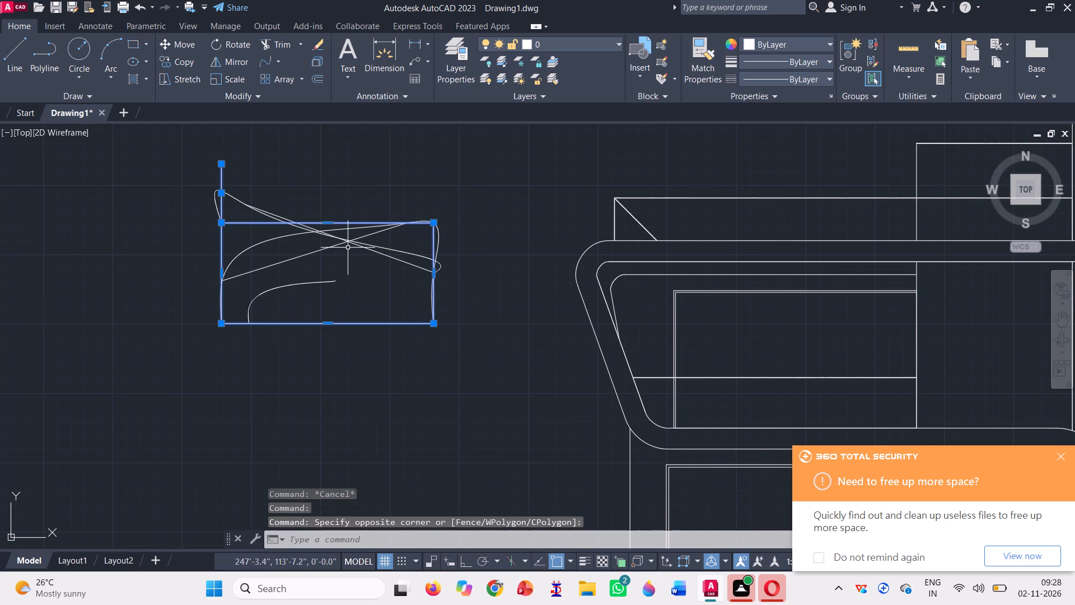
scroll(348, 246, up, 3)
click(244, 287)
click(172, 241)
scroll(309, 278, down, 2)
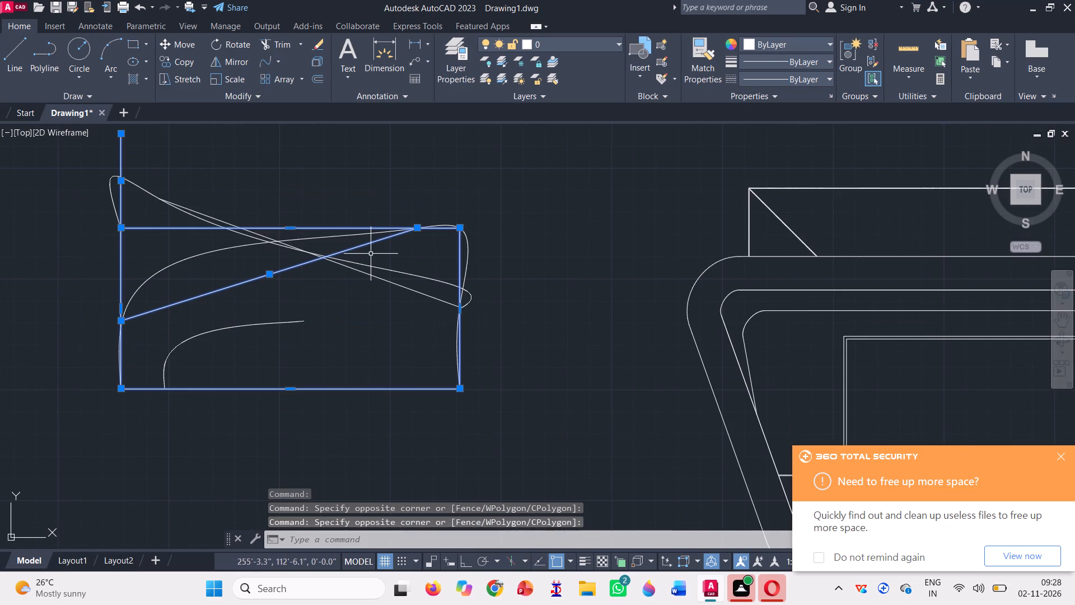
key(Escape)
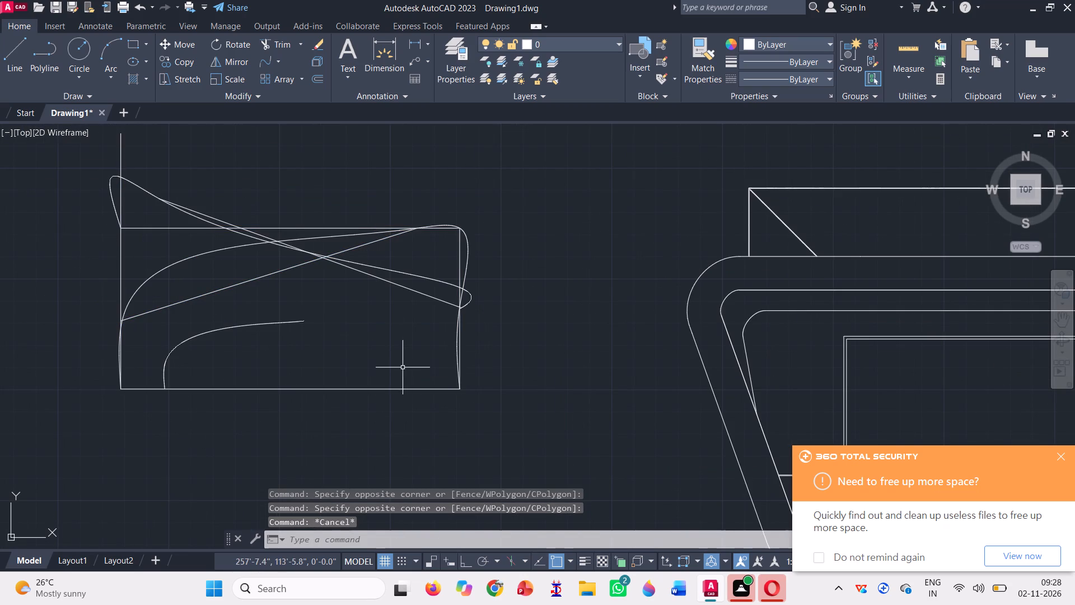
Erase the wide rectangle and the vertical line above its outer corner from the moved group.
click(401, 422)
click(329, 357)
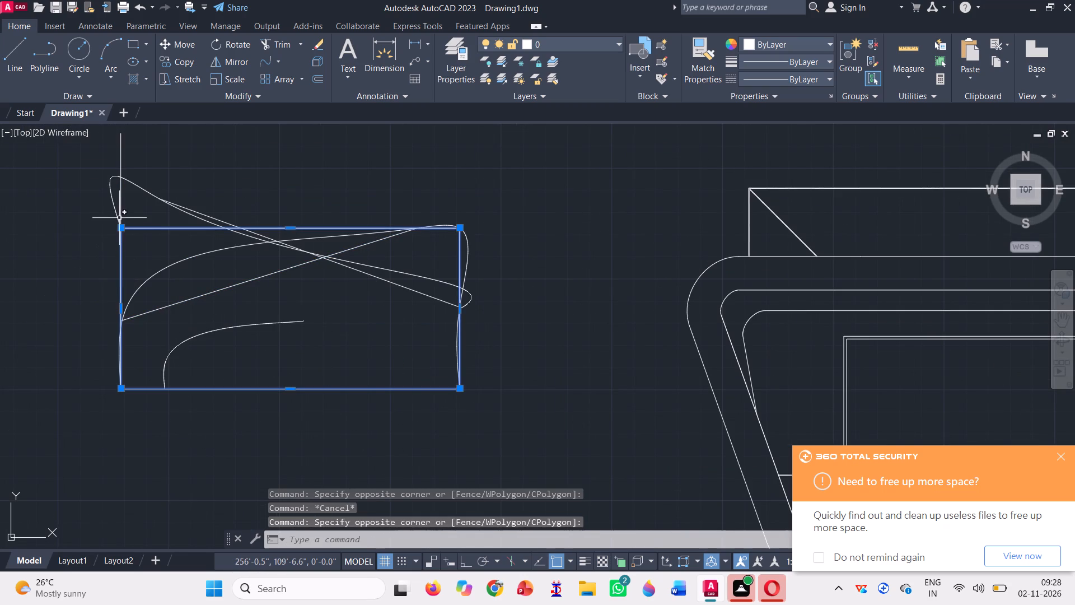
click(117, 203)
click(136, 217)
scroll(120, 295, down, 1)
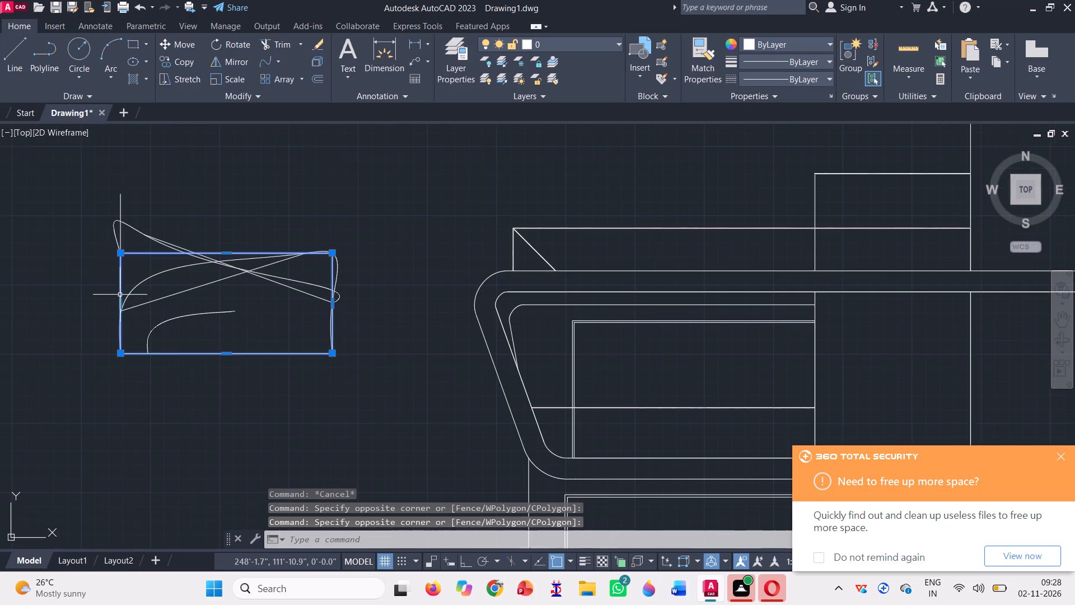
click(135, 219)
click(111, 198)
key(Delete)
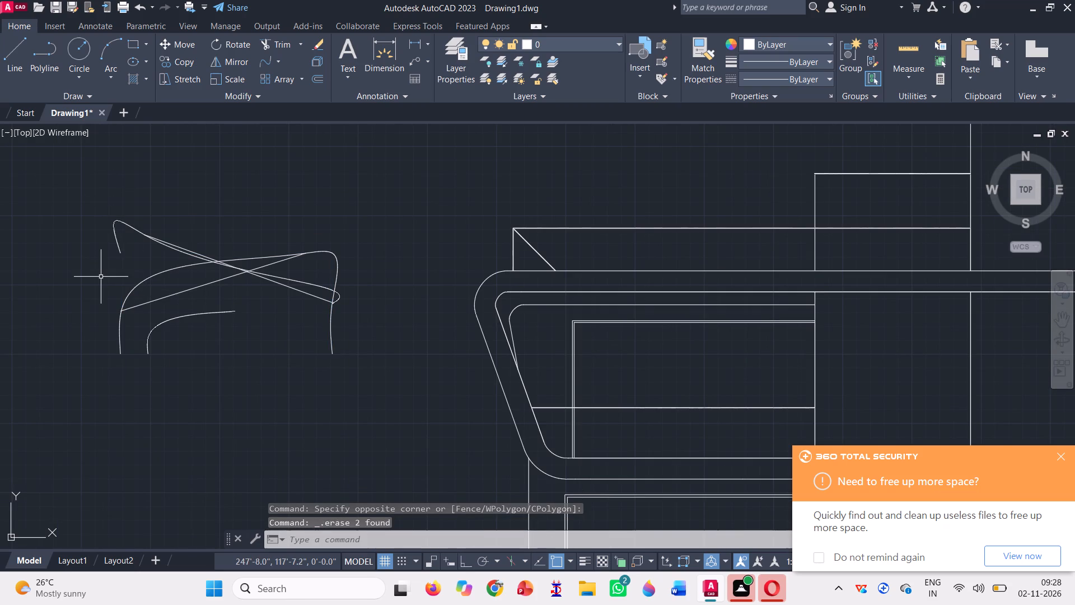
Draw a spline from the upper curve's outer end through the rising line's lower end to a point below the large curve's base.
click(91, 97)
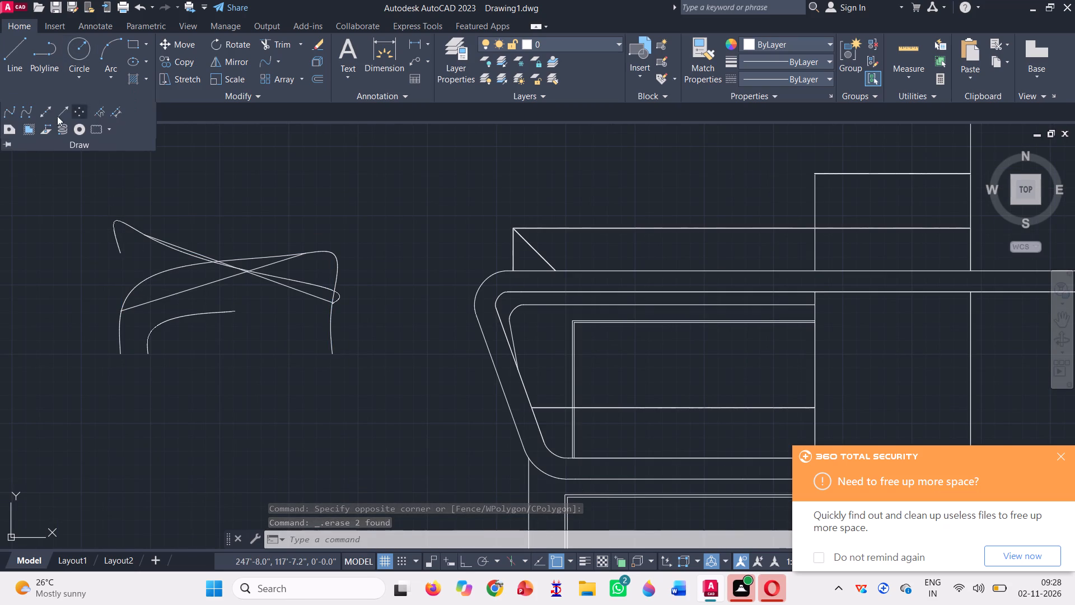
click(7, 115)
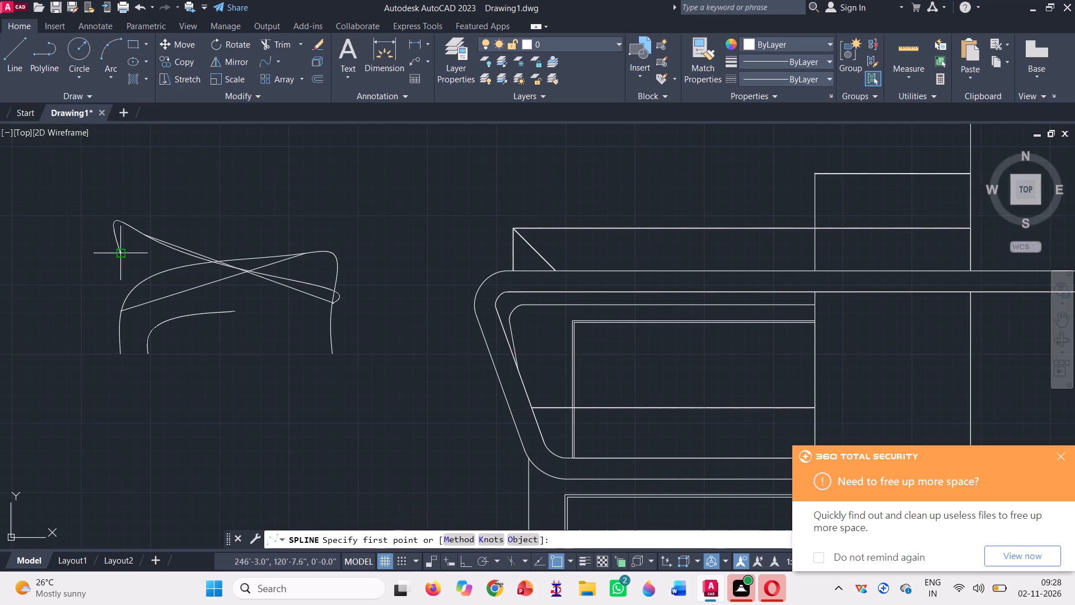
click(119, 256)
click(124, 310)
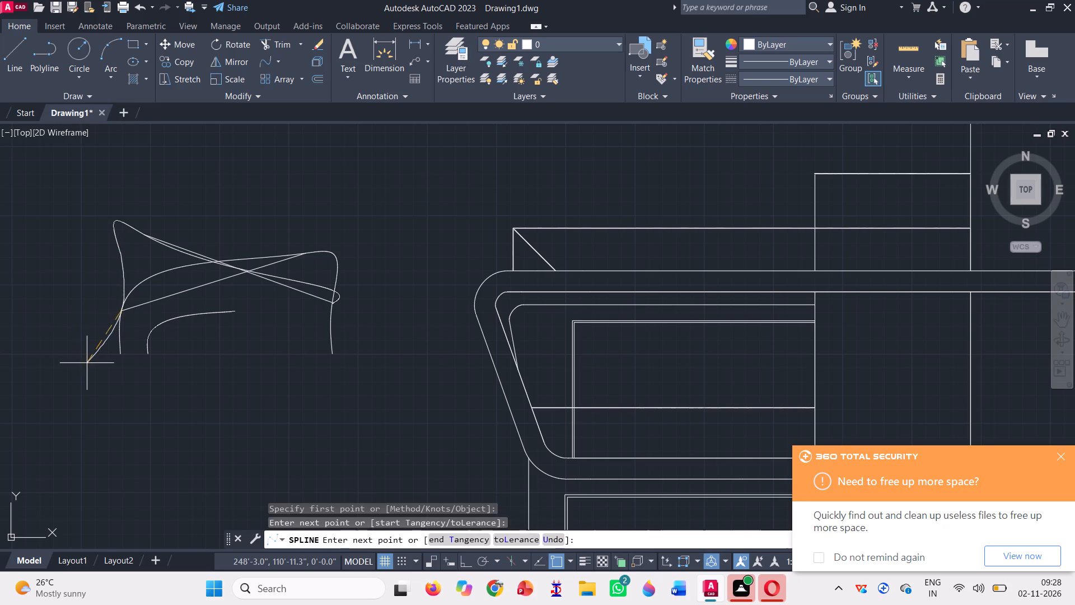
click(110, 390)
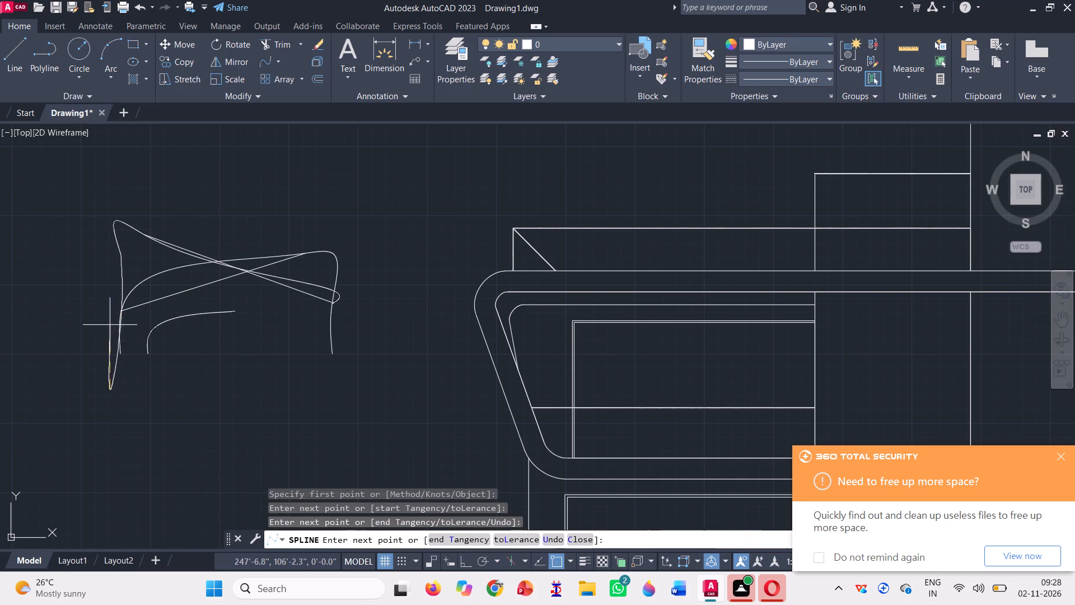
key(space)
Trim the new spline's tail where it extends beyond the large curve's outer leg.
click(269, 40)
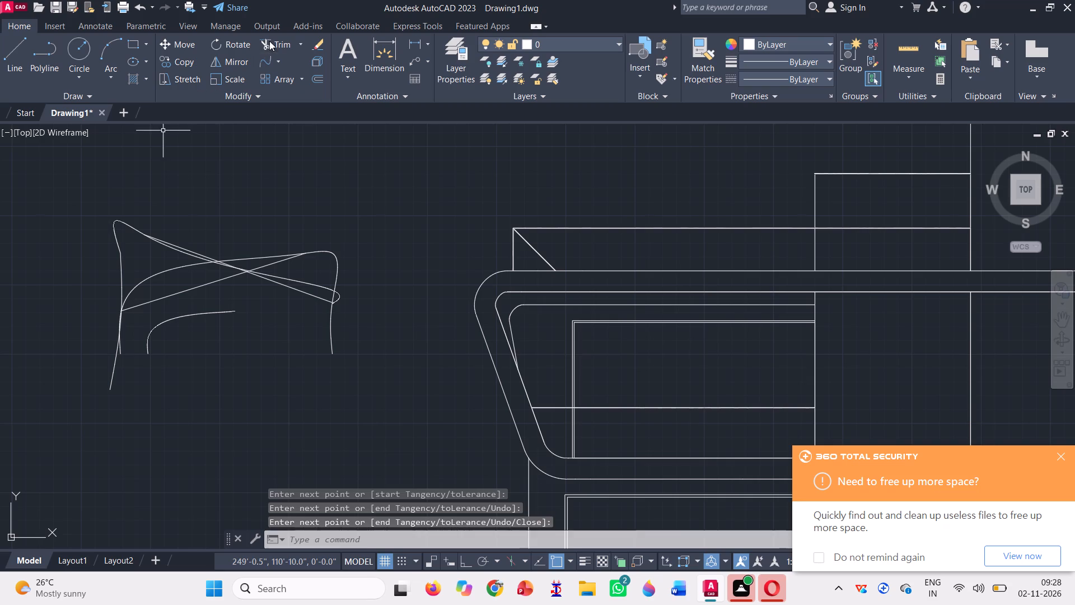
click(110, 383)
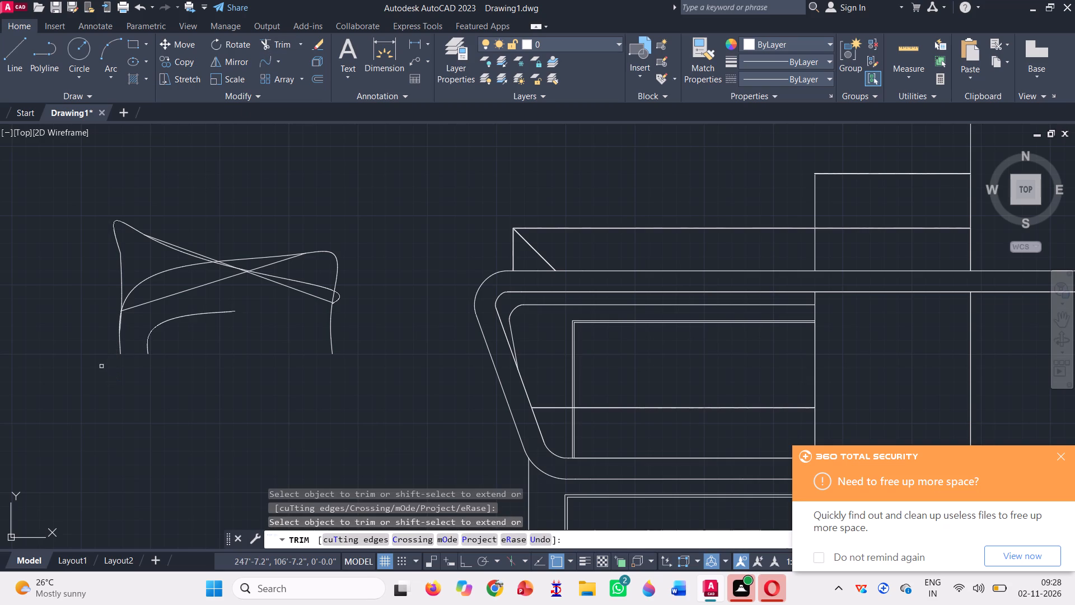
key(Escape)
scroll(143, 306, up, 2)
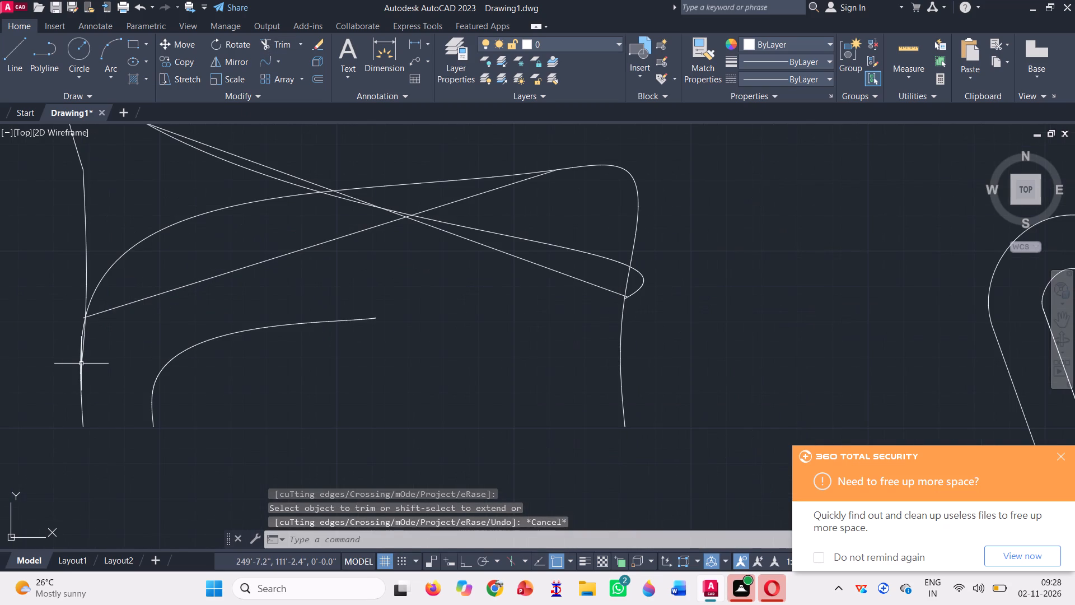
scroll(325, 320, down, 1)
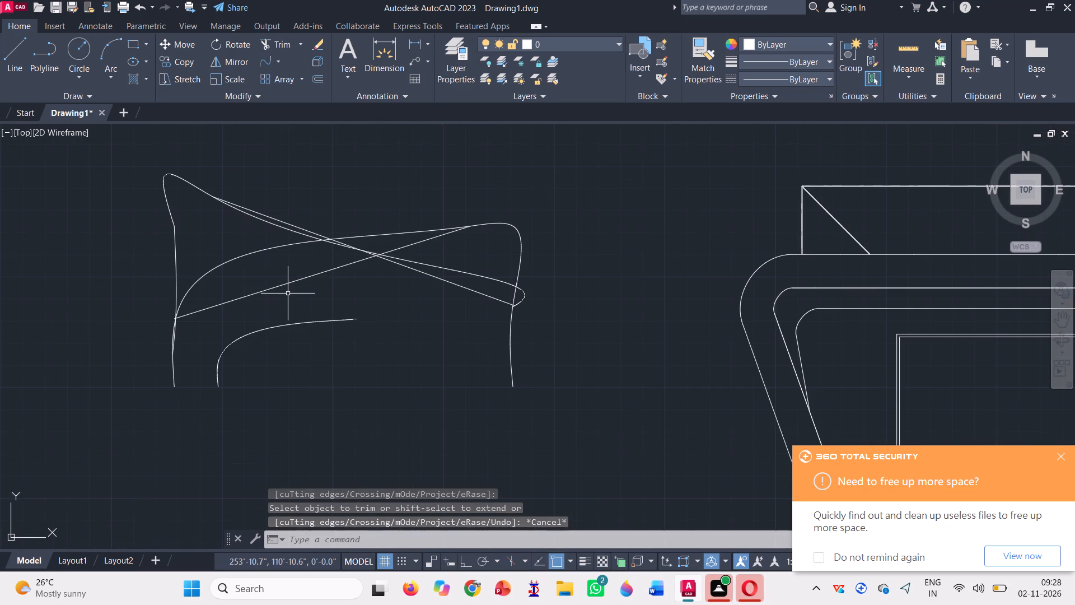
Erase the two straight guide lines that cross between the large curve and the upper curve.
click(228, 295)
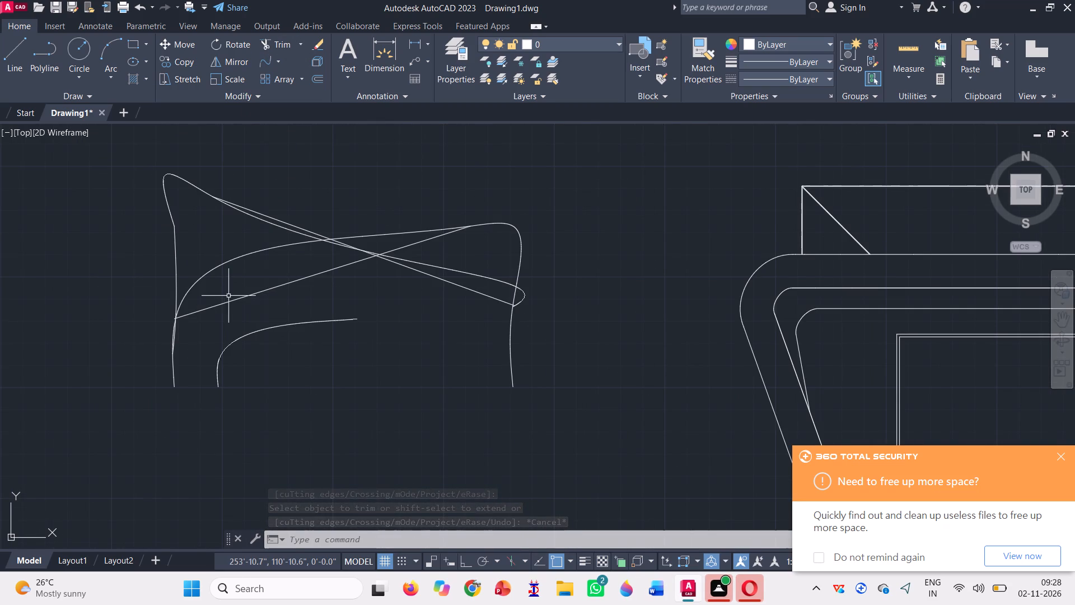
click(230, 309)
click(225, 306)
click(218, 301)
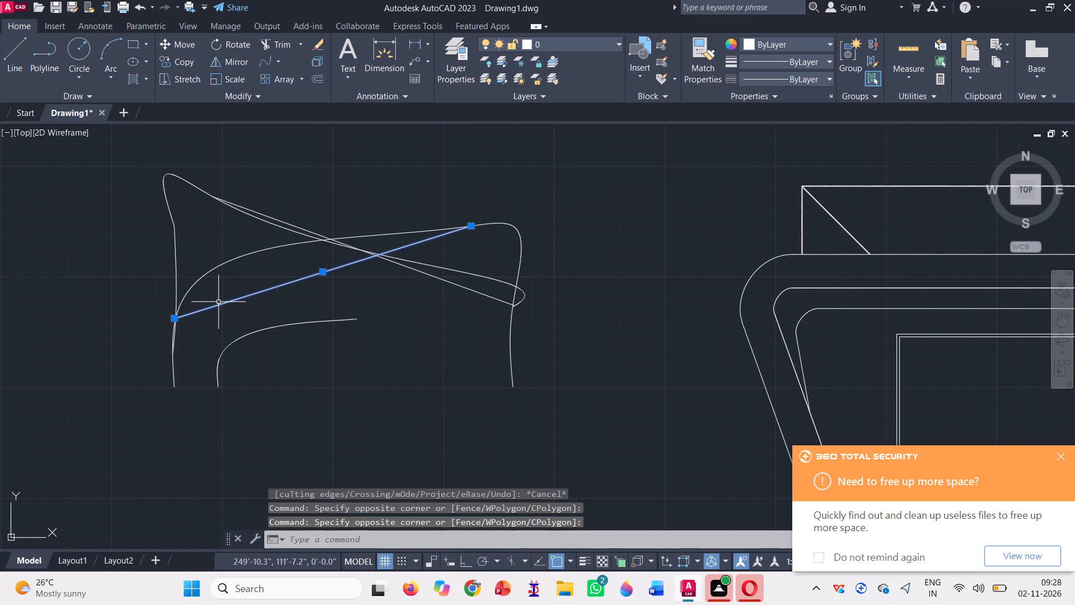
scroll(218, 302, up, 1)
scroll(218, 302, down, 1)
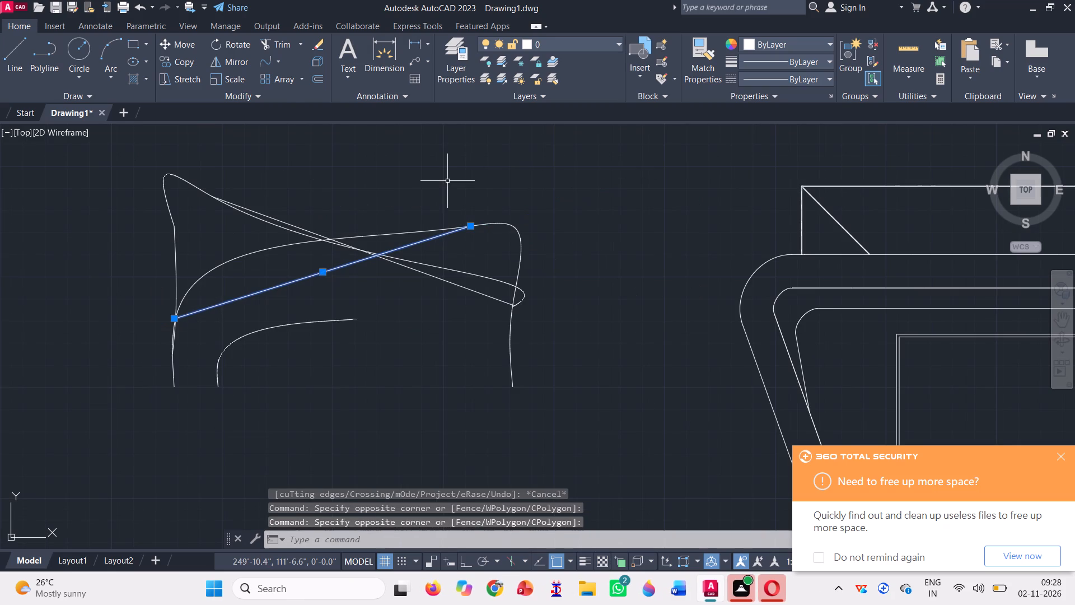
key(Delete)
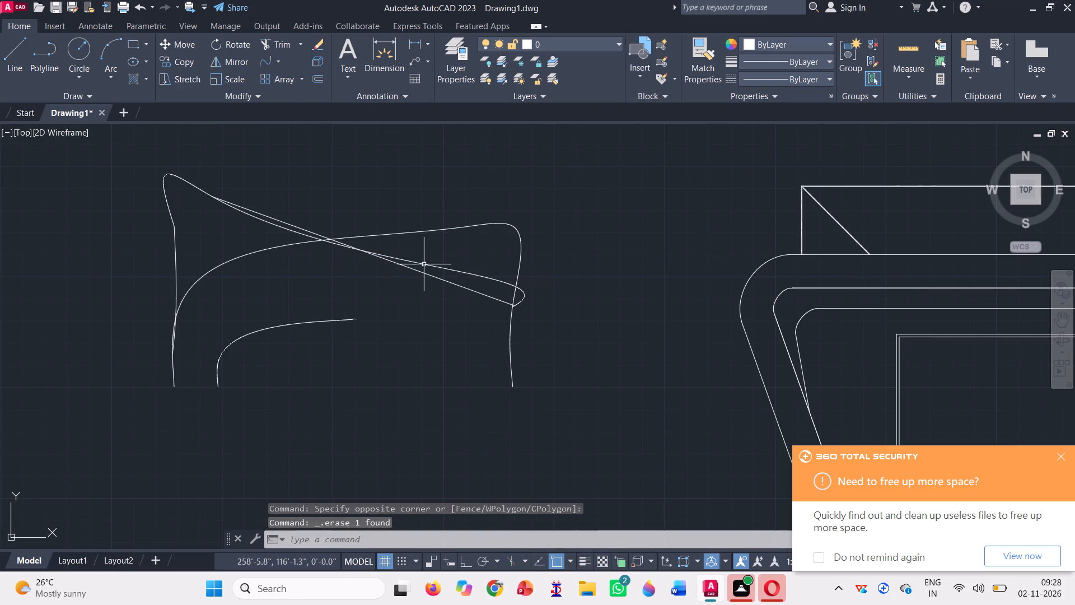
click(431, 275)
key(Delete)
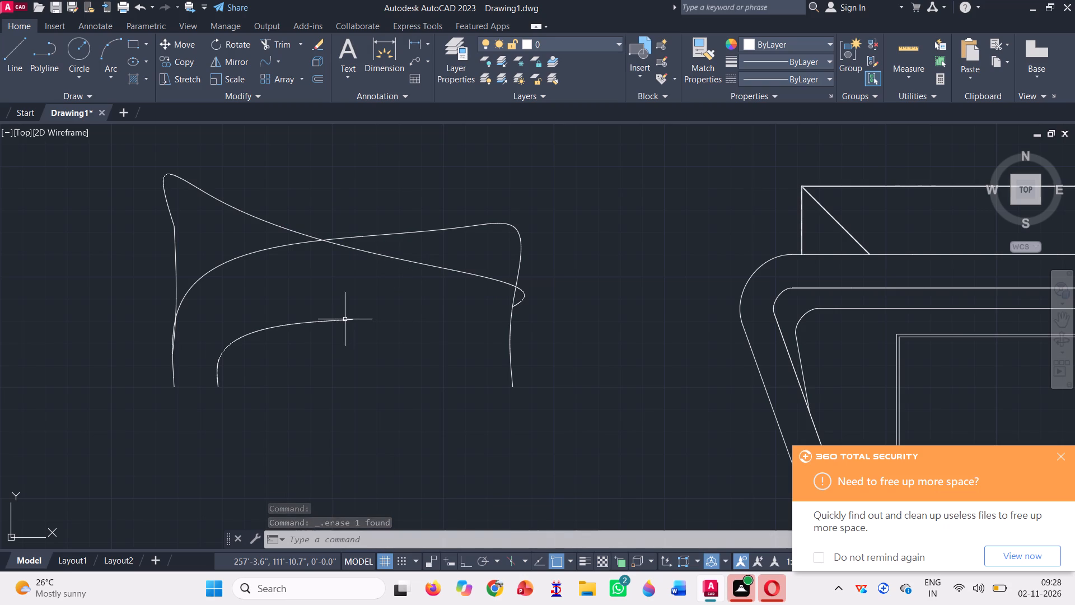
Draw a spline from the large curve's leg nearest the elevation, just below the upper curve's end, through its outer shoulder to the upper curve's outer end.
click(86, 92)
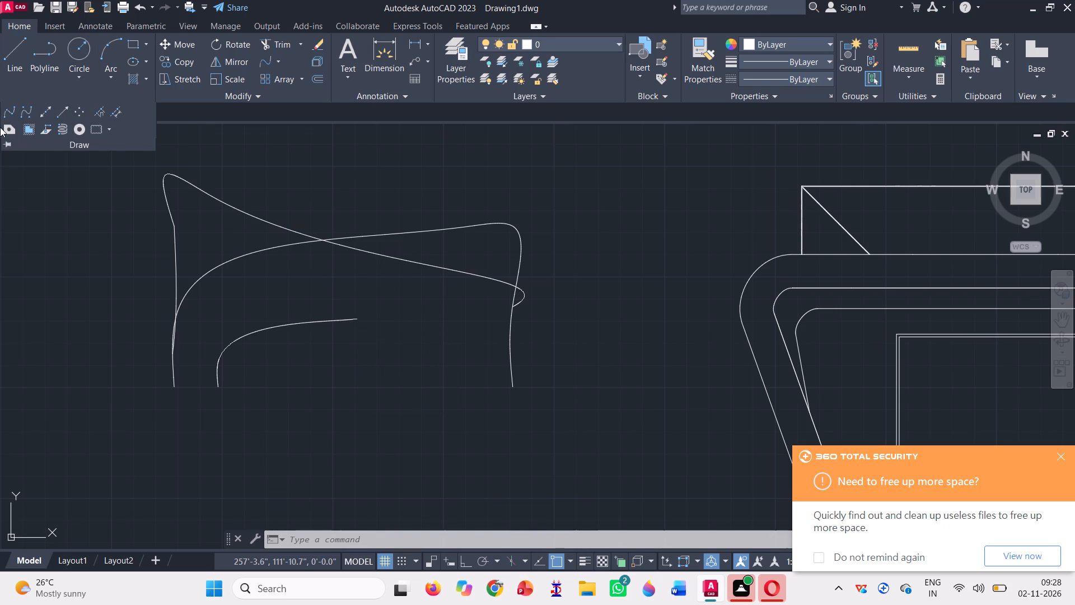
click(13, 108)
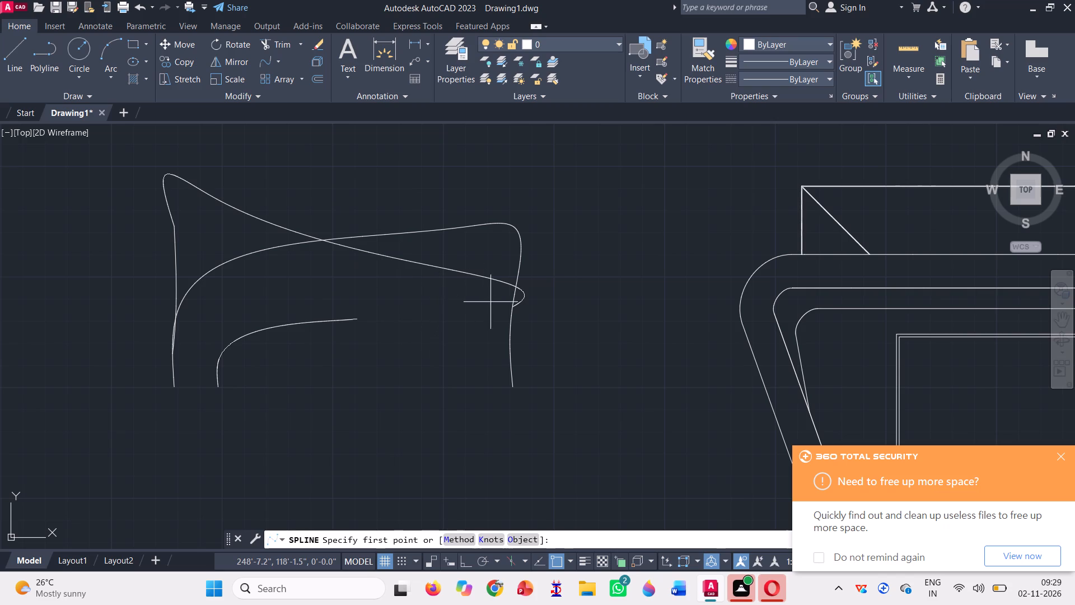
scroll(511, 306, up, 1)
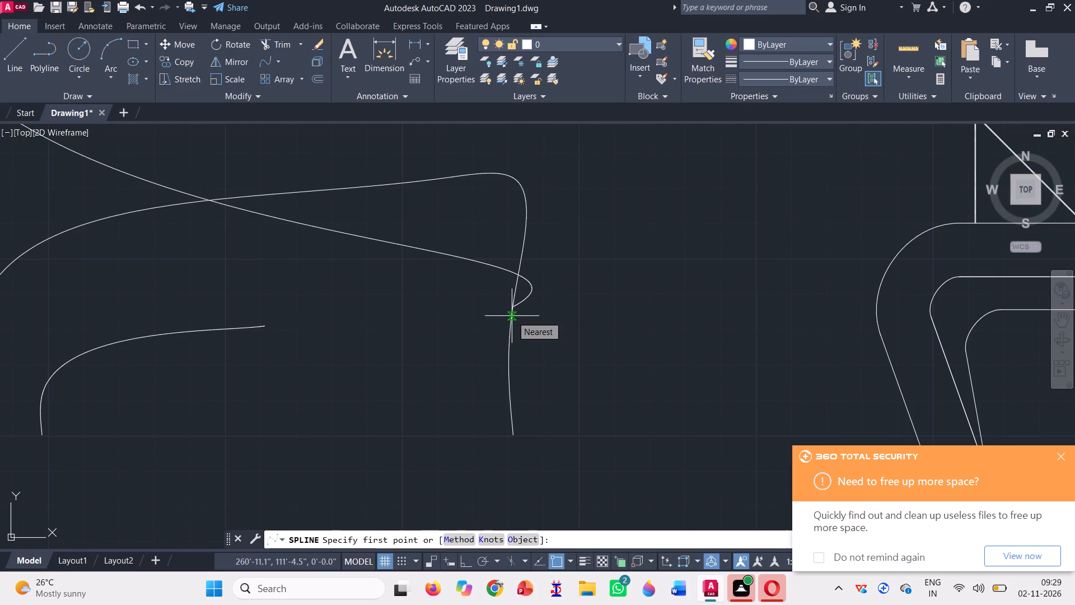
click(512, 315)
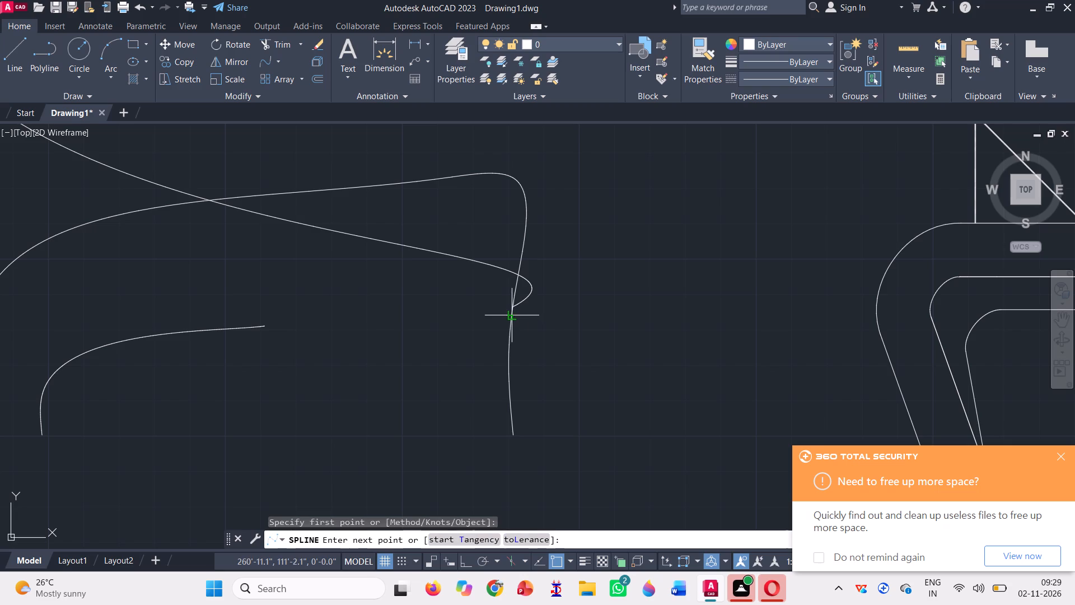
scroll(283, 360, down, 1)
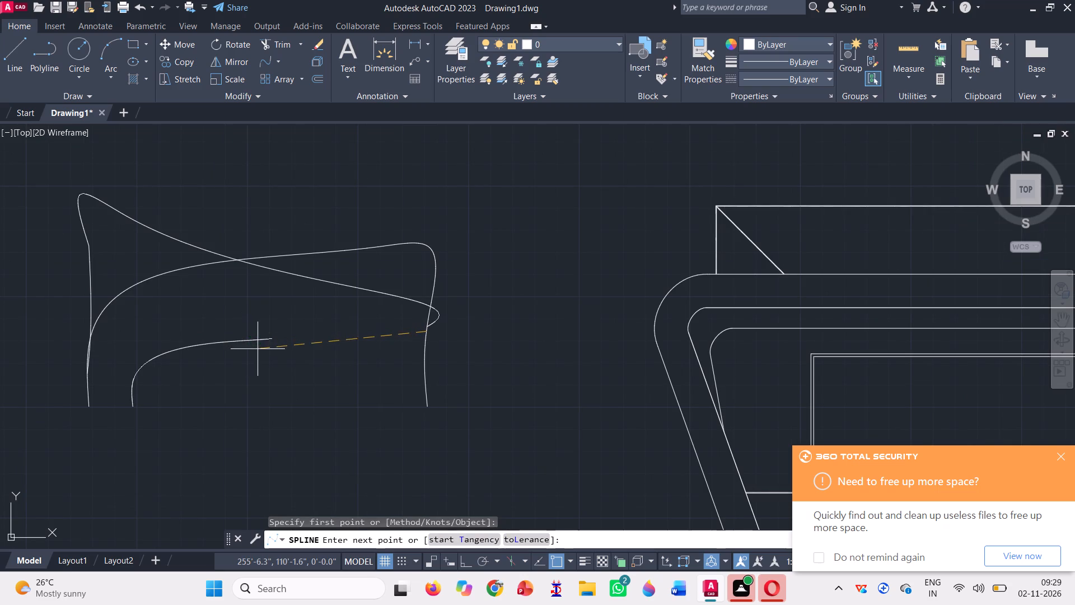
click(129, 293)
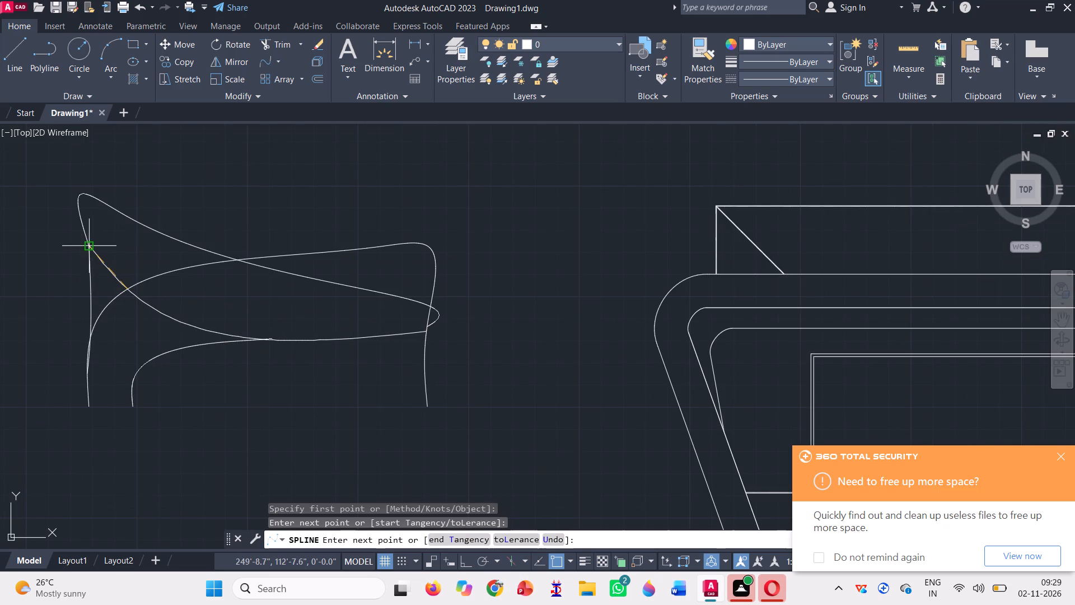
click(88, 243)
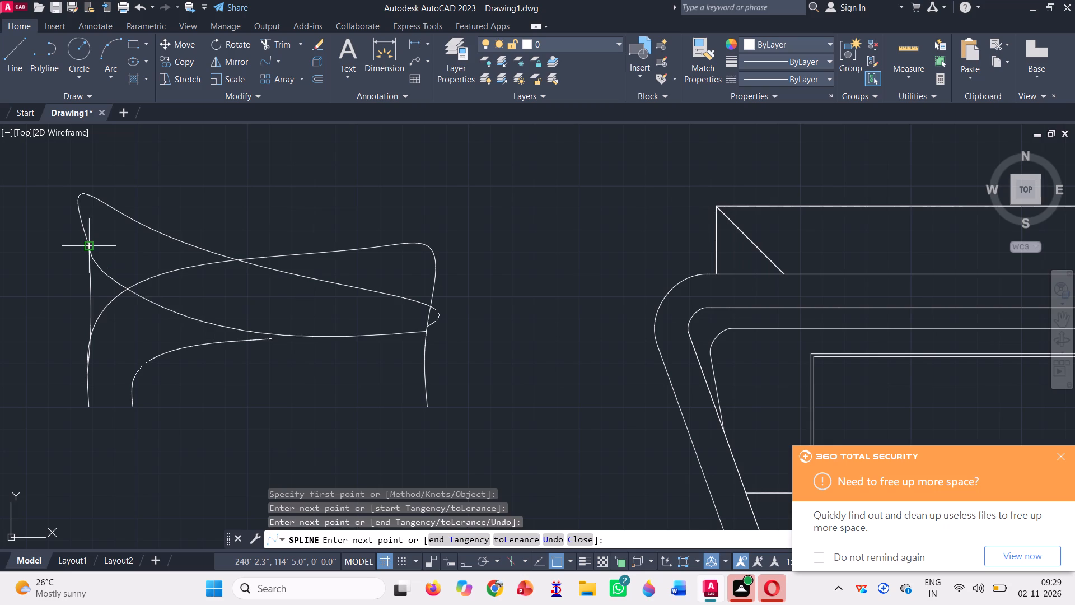
key(space)
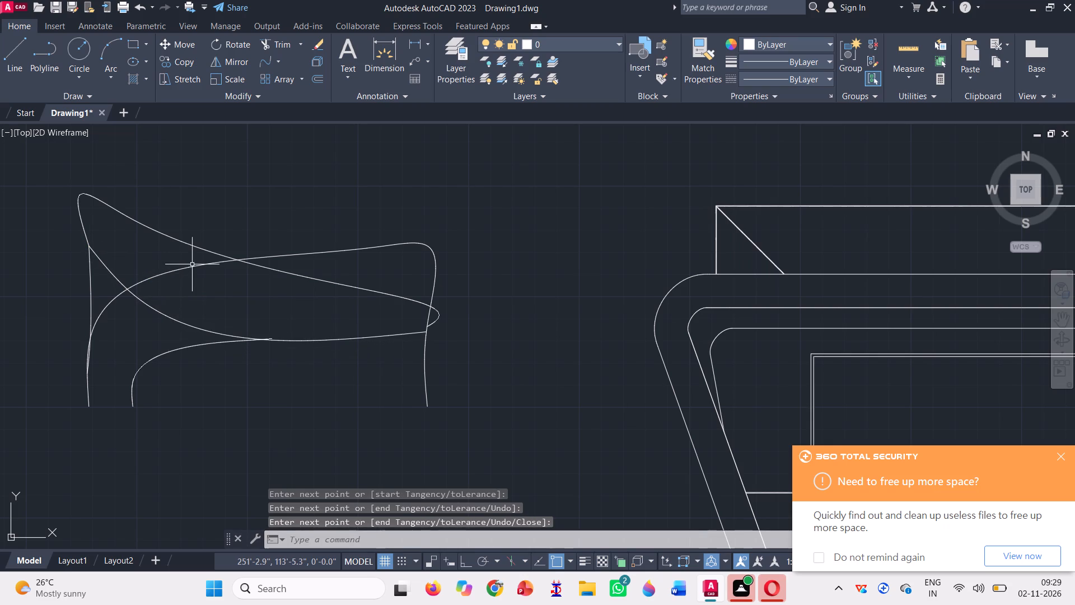
Offset the new sagging spline with the Through option to a point just above it.
click(322, 79)
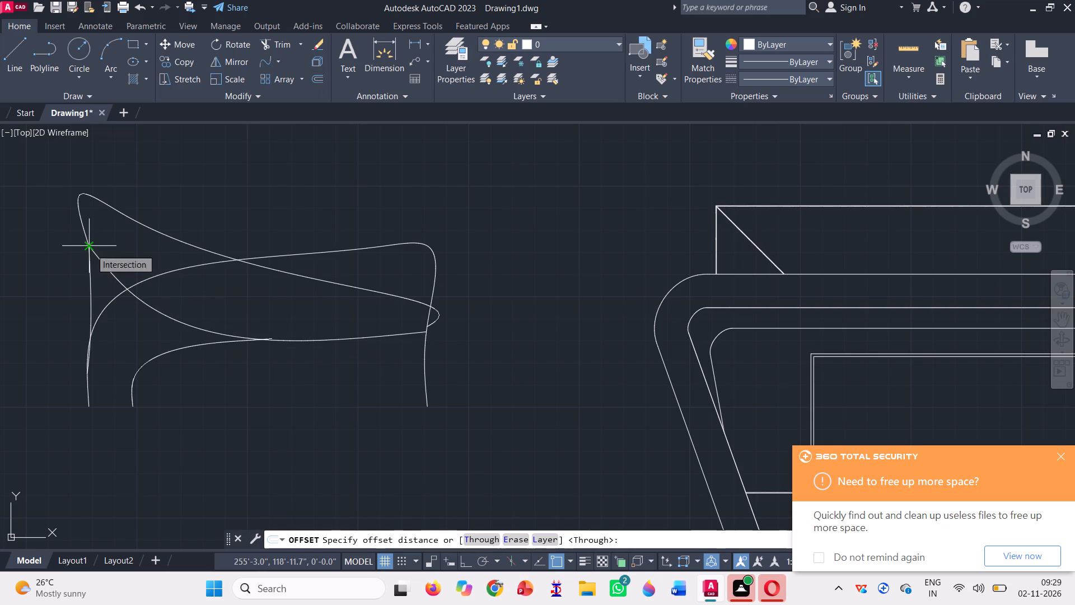
key(space)
click(175, 316)
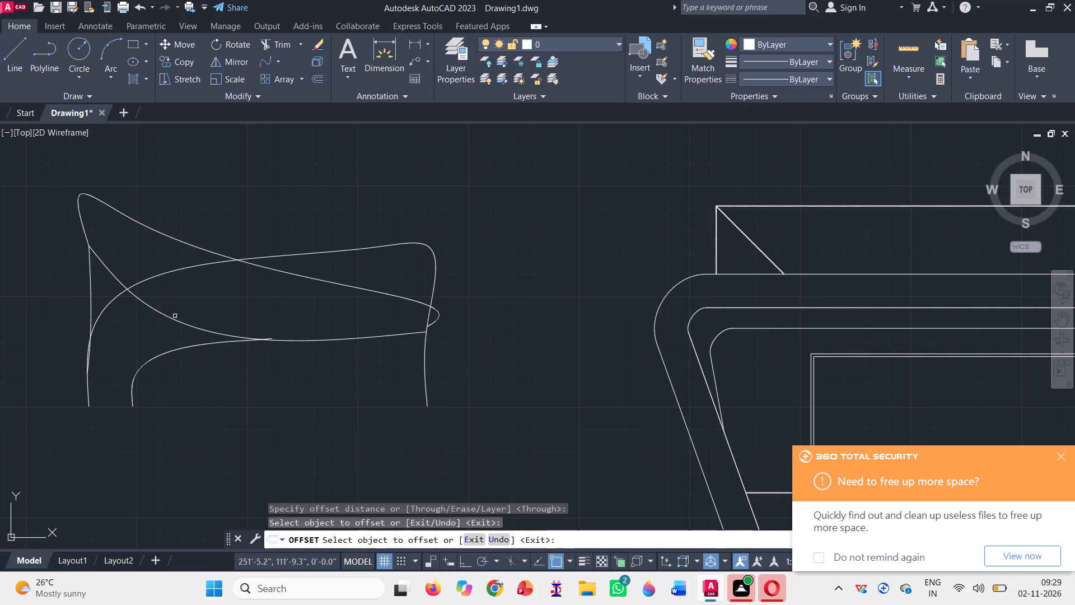
click(171, 318)
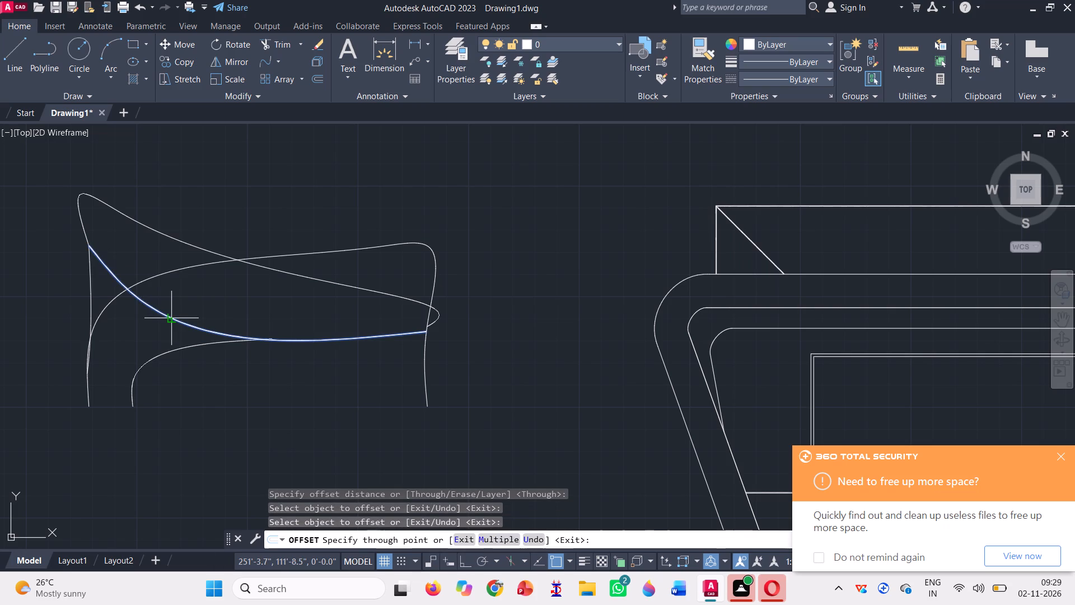
scroll(162, 325, up, 4)
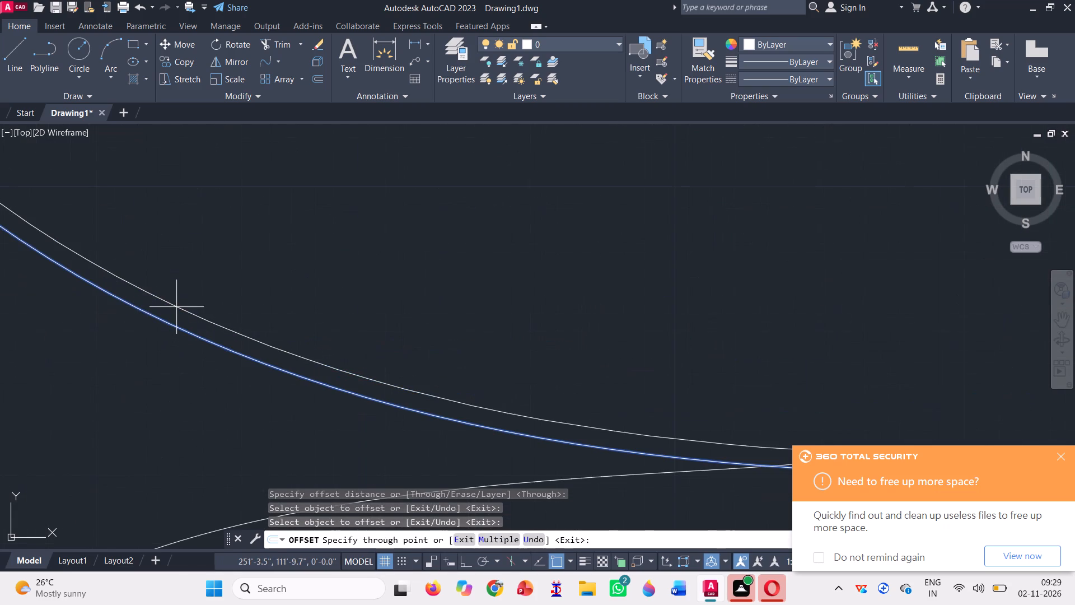
click(174, 309)
scroll(171, 327, down, 3)
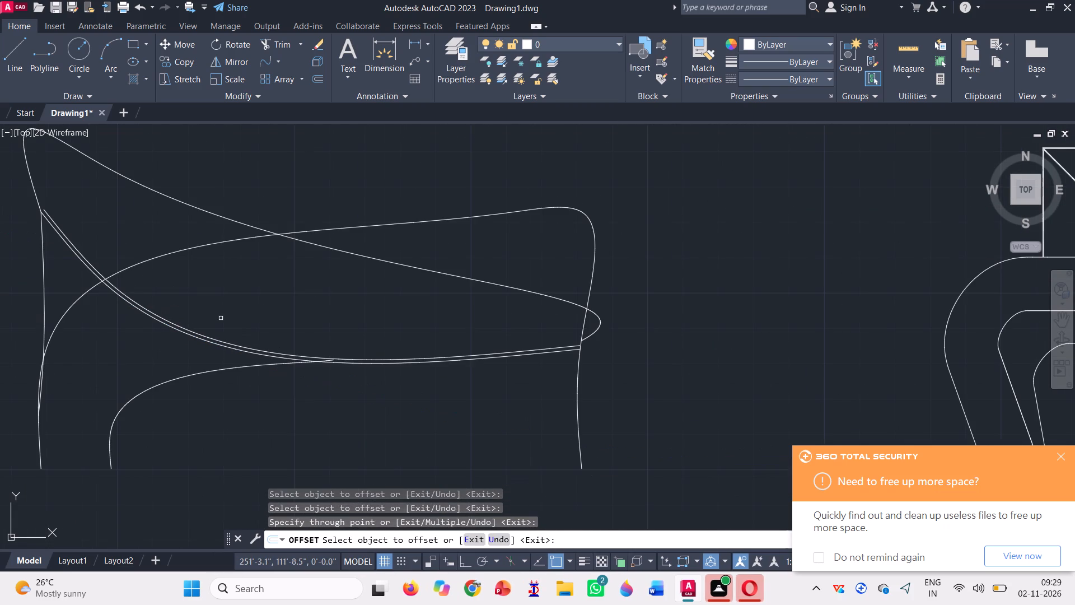
key(Escape)
Offset the upper curve inward, picking the offset distance from the gap between the sagging spline and its parallel copy.
click(315, 80)
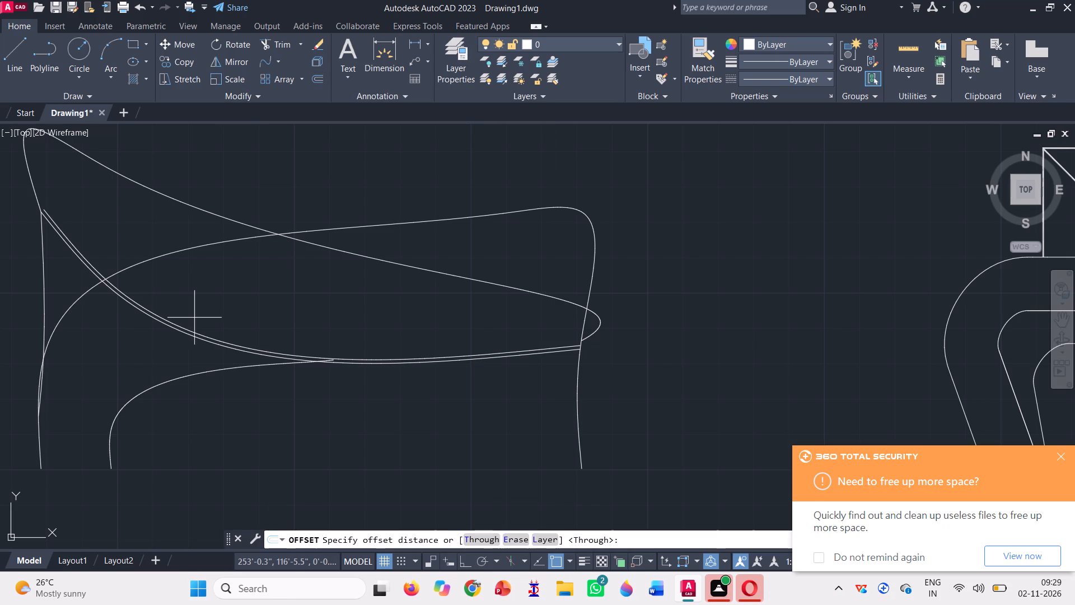
scroll(329, 357, up, 1)
scroll(476, 391, down, 1)
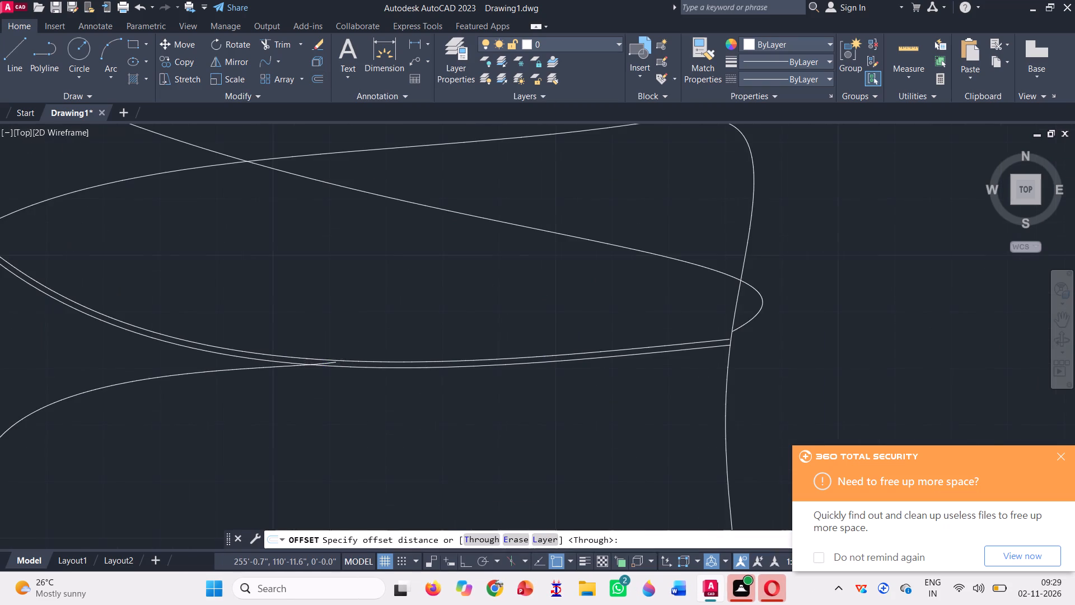
scroll(639, 349, up, 3)
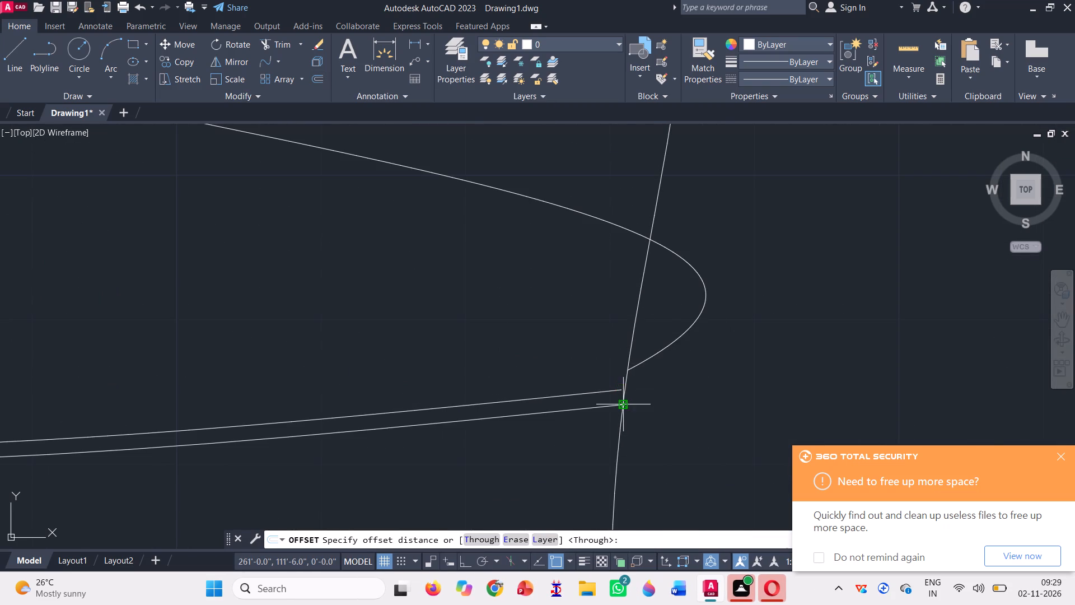
click(624, 404)
scroll(623, 374, up, 3)
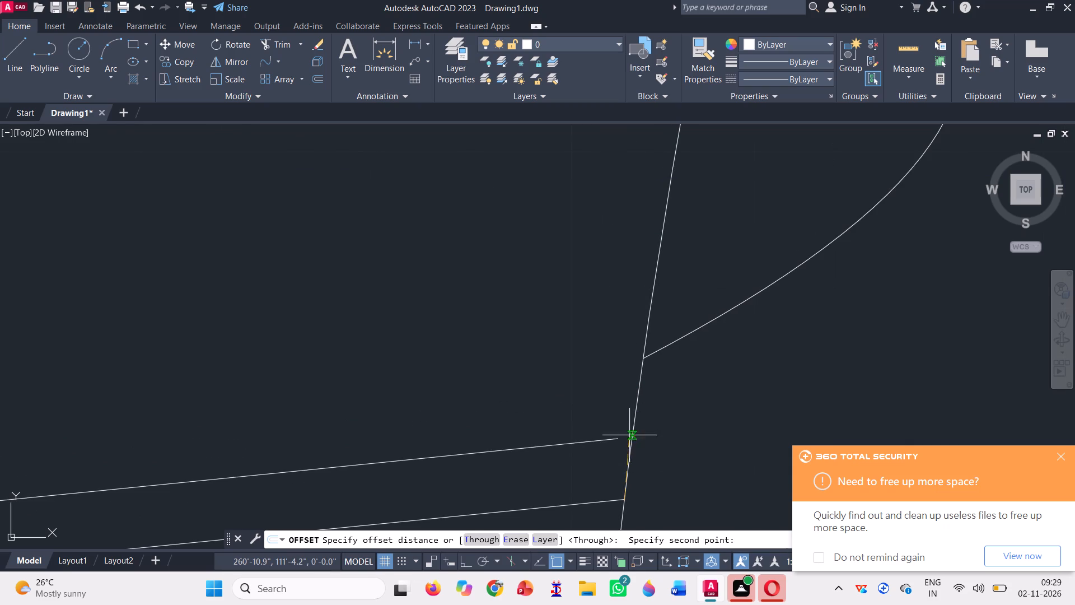
click(619, 435)
scroll(508, 422, down, 2)
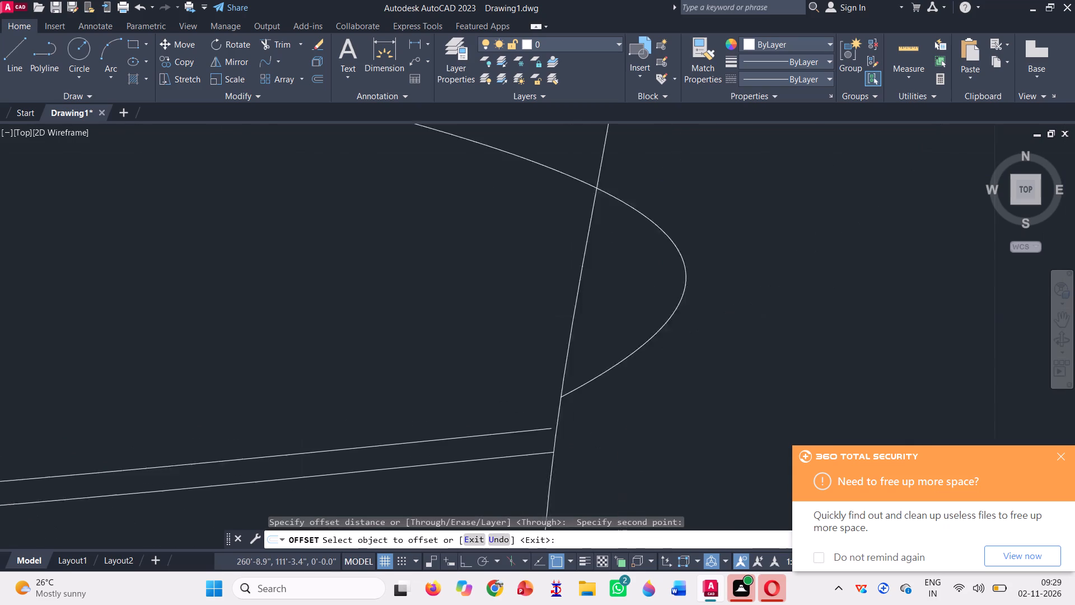
scroll(536, 409, down, 3)
click(504, 333)
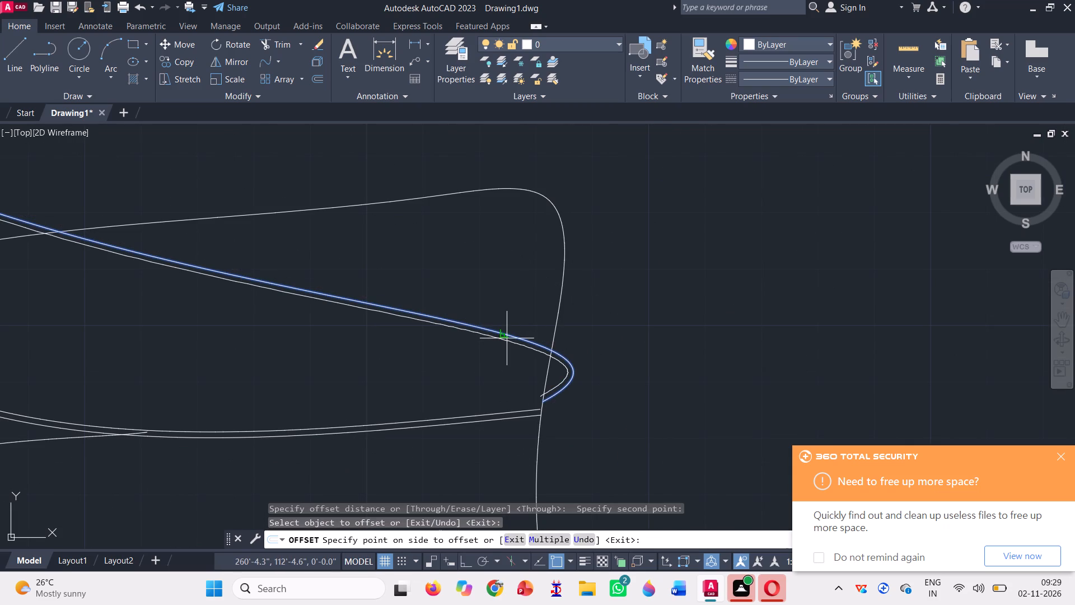
click(499, 343)
scroll(499, 350, down, 2)
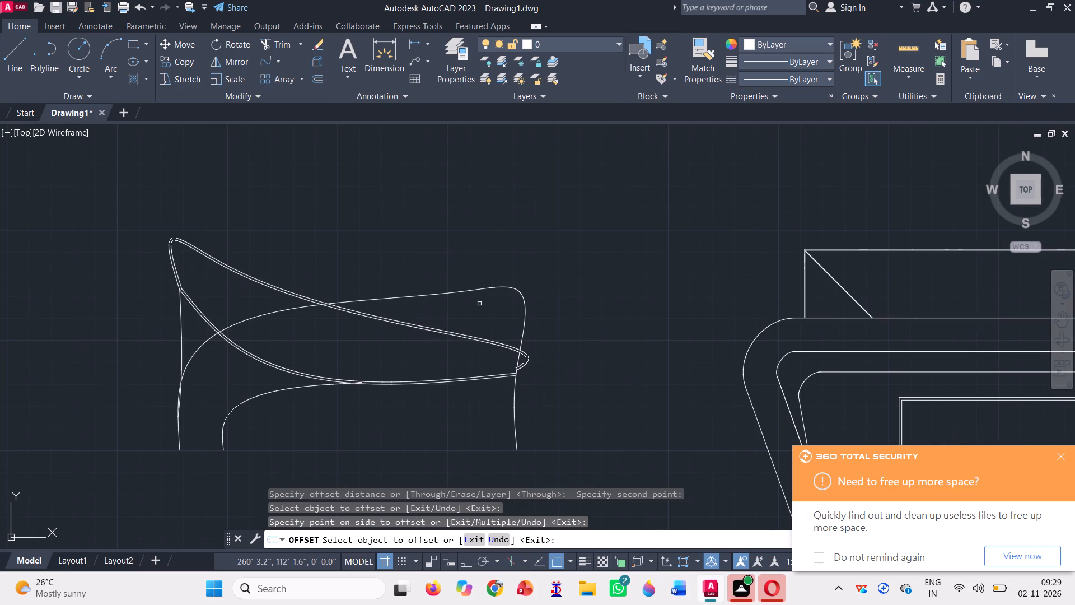
Offset the large curve and the outer-leg spline inward and the small curve outward by the same distance.
click(459, 294)
click(459, 315)
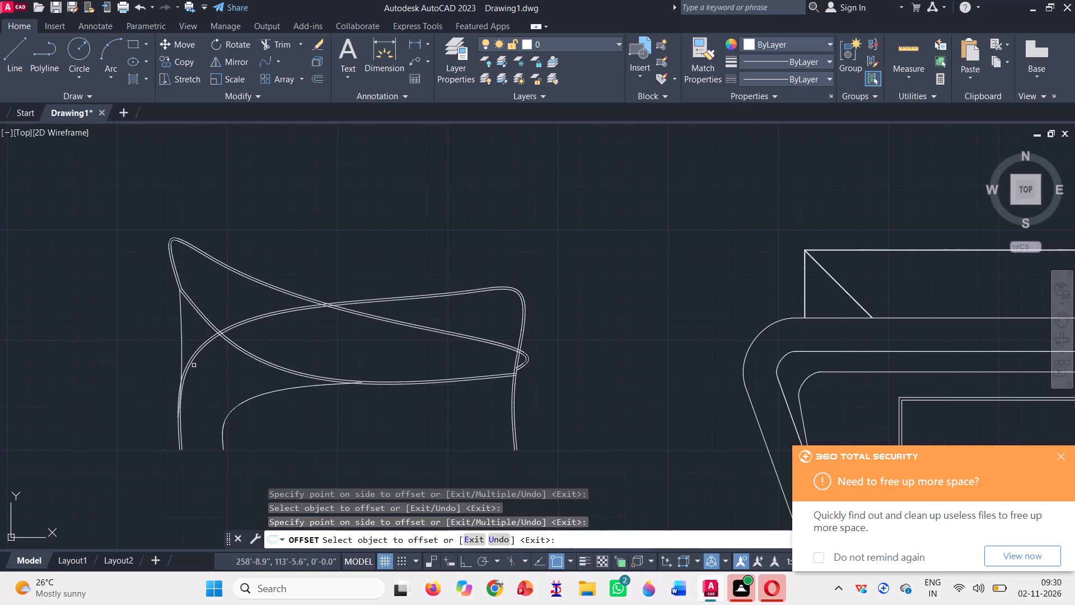
click(180, 329)
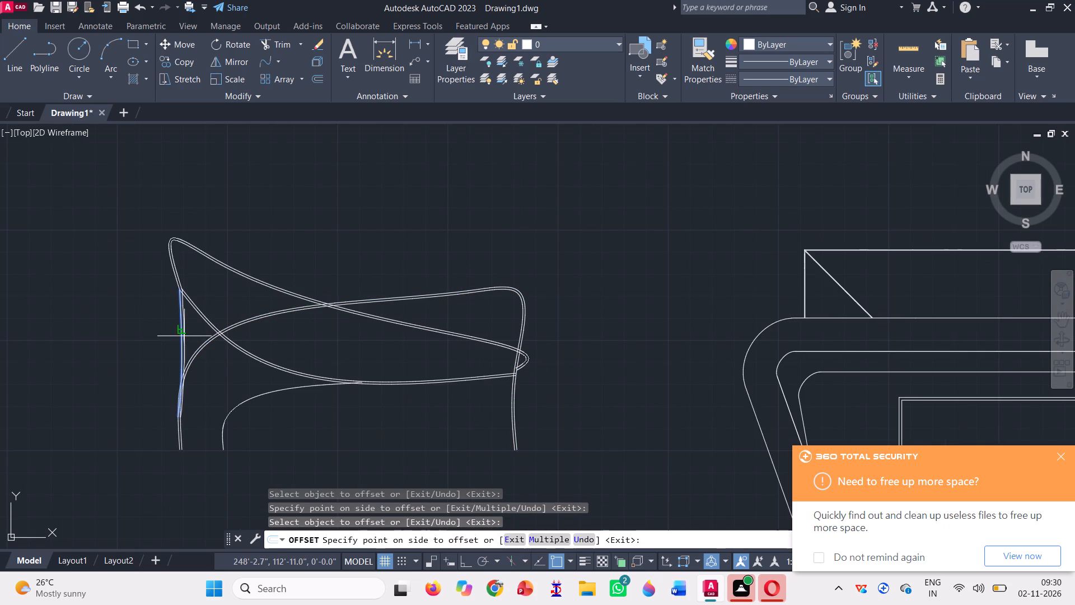
click(185, 335)
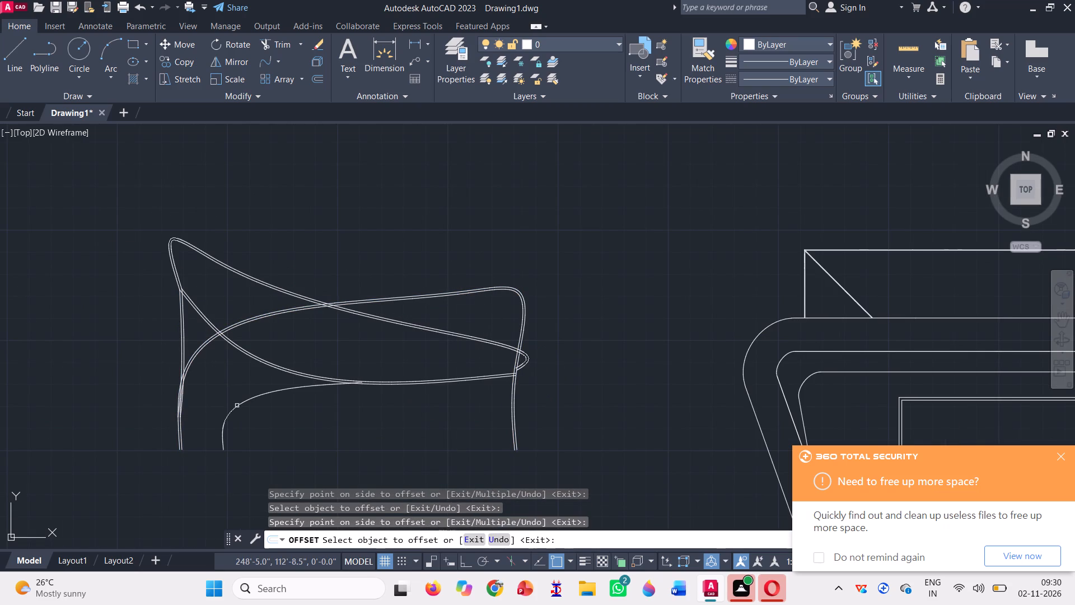
click(237, 403)
click(222, 392)
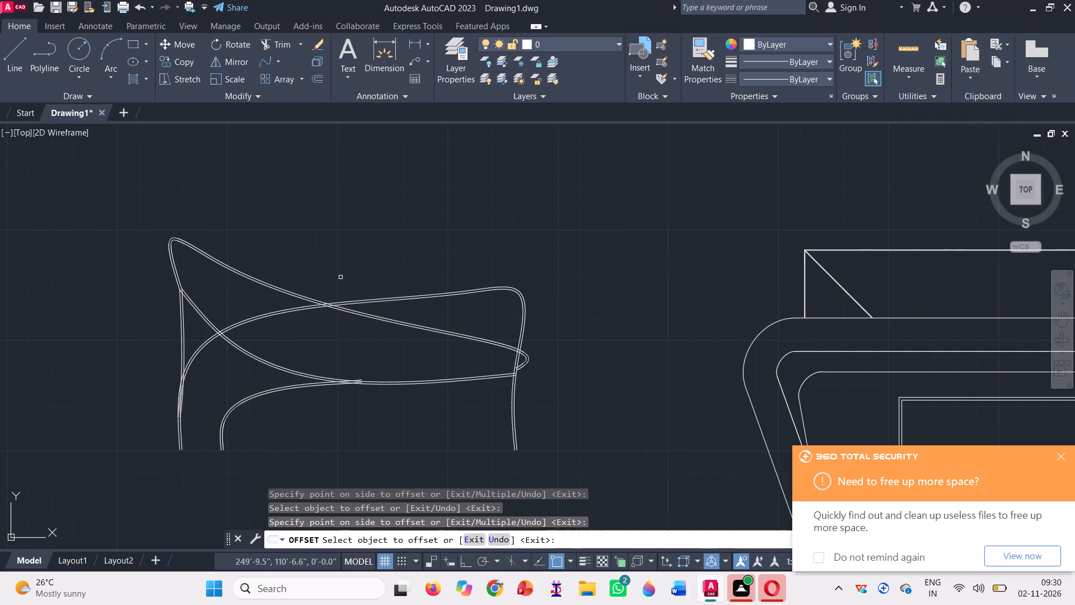
key(space)
Trim the offset sagging spline's end where it overruns the upper curve's inner offset at the outer junction.
click(278, 40)
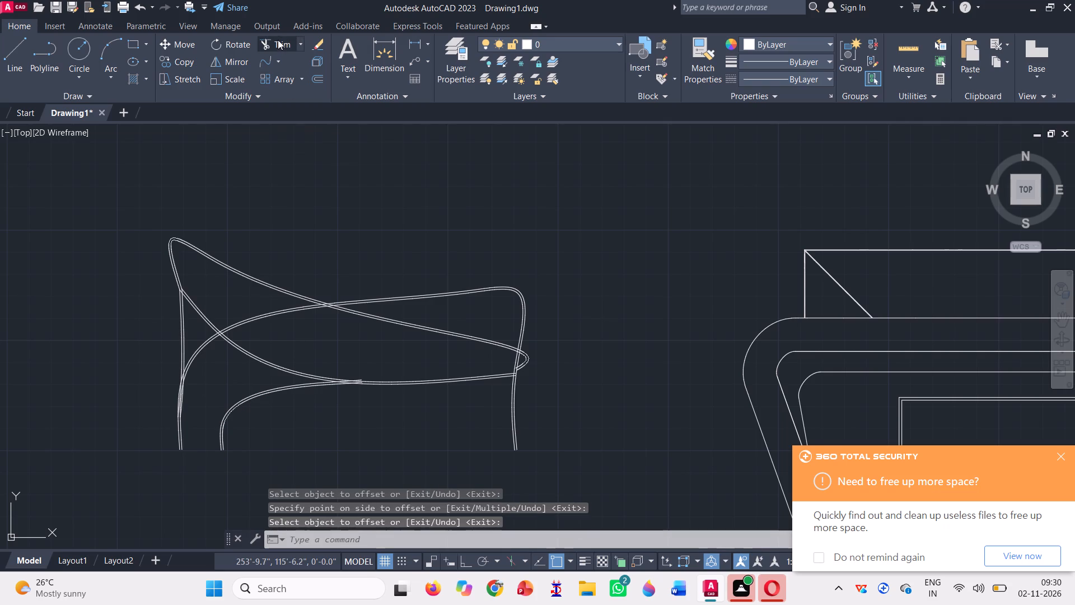
scroll(179, 308, up, 2)
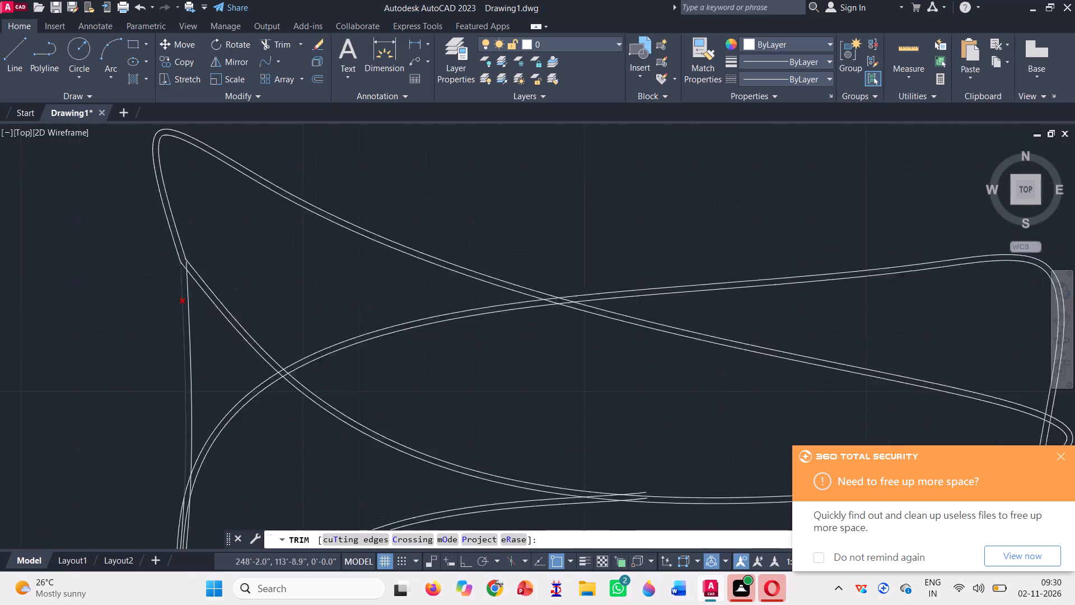
scroll(177, 306, up, 1)
scroll(177, 246, up, 3)
scroll(222, 188, up, 3)
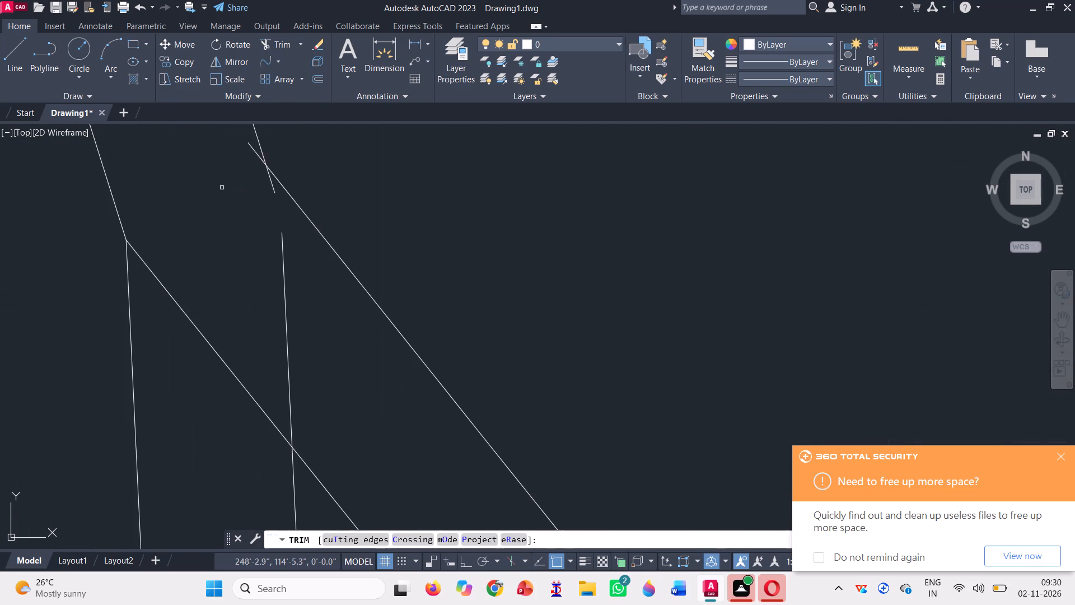
click(249, 157)
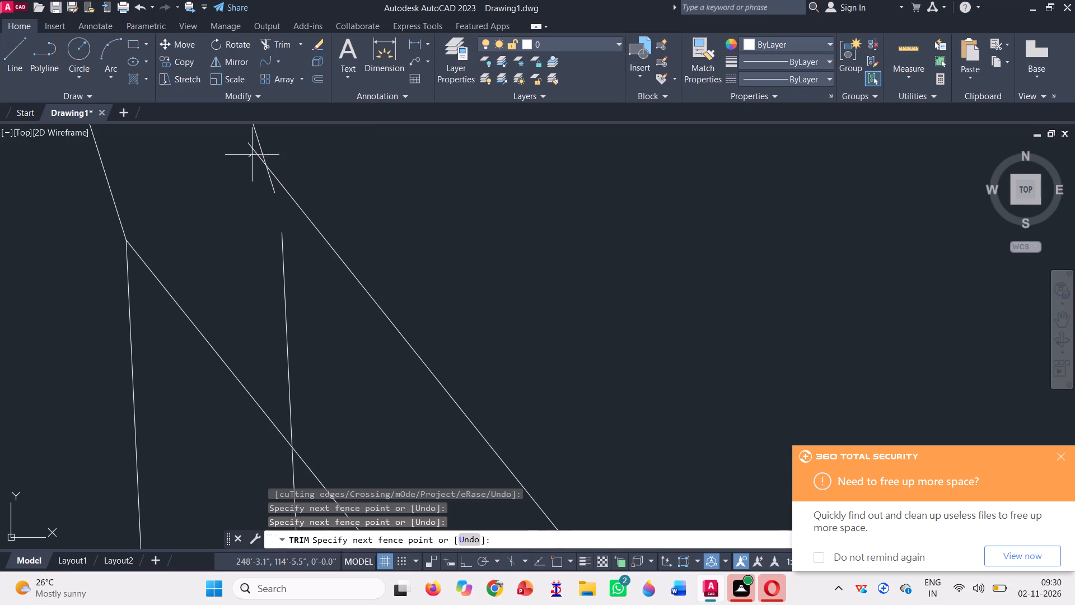
scroll(253, 157, up, 2)
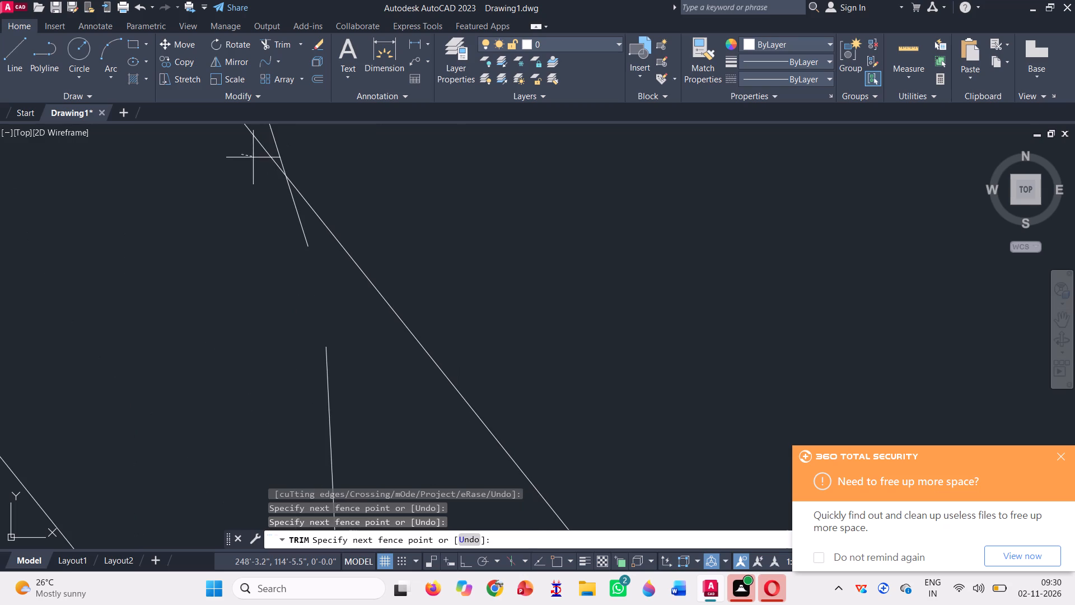
click(265, 137)
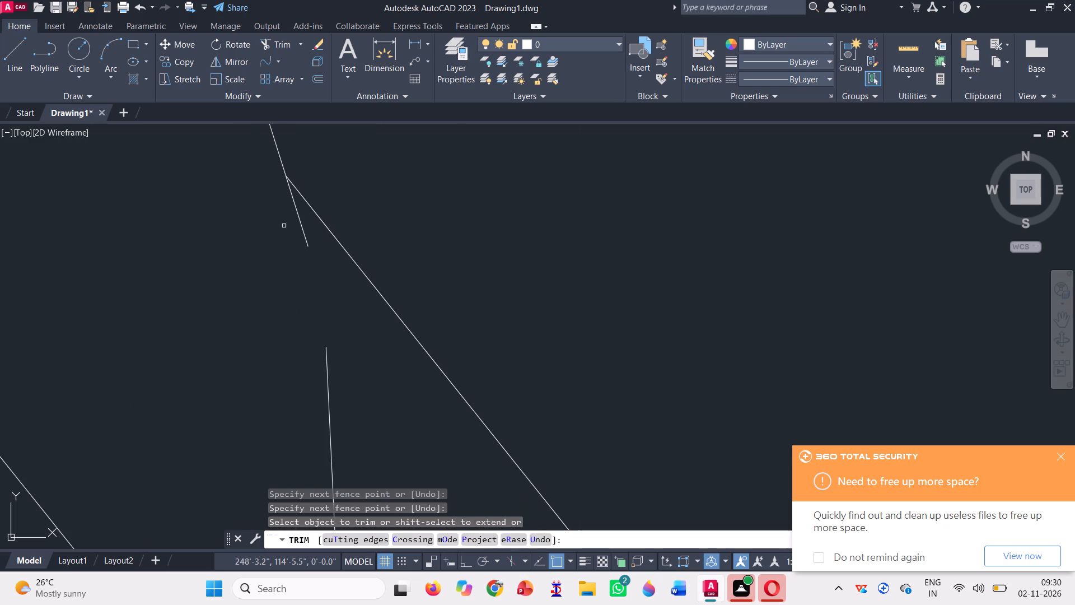
Trim the upper curve, sagging spline and outer-leg overlaps at their outer junction so the double lines branch cleanly.
click(291, 210)
click(300, 216)
scroll(293, 217, down, 3)
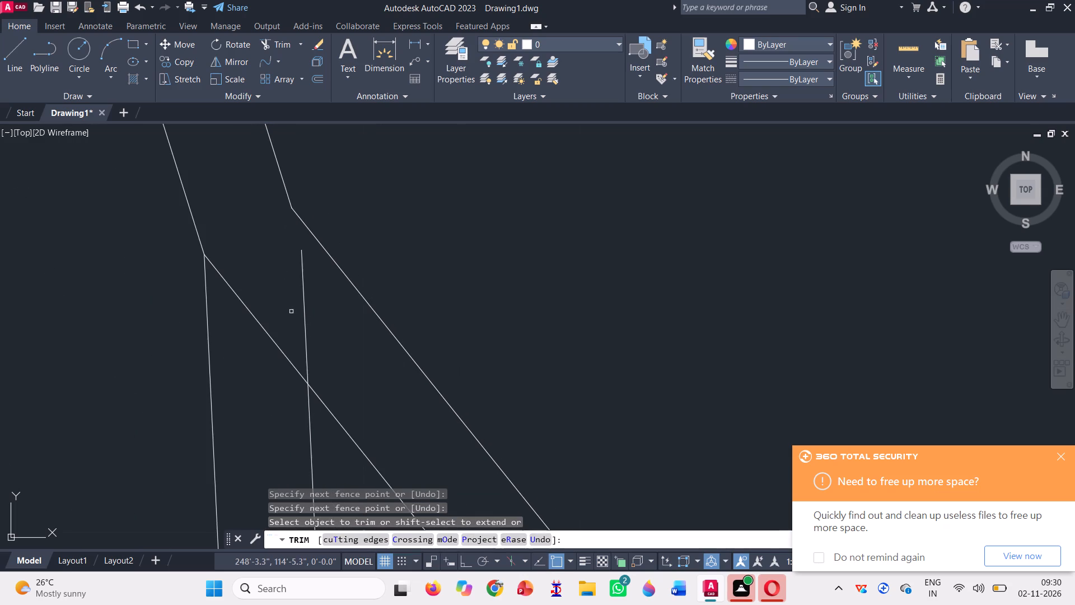
click(291, 313)
click(299, 326)
click(308, 331)
drag(312, 341, 300, 332)
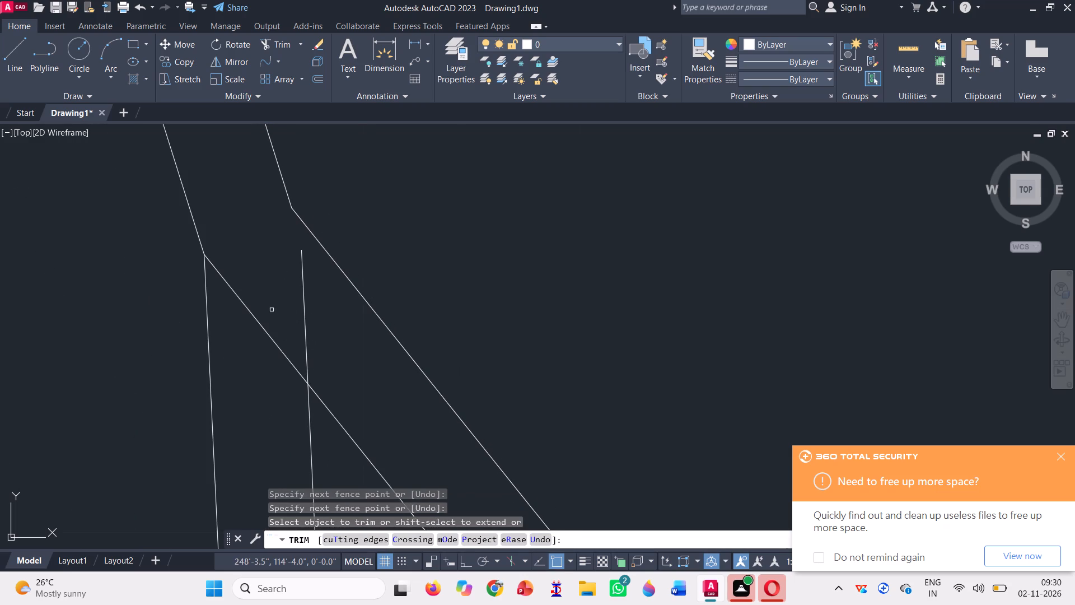
click(245, 365)
click(322, 318)
Trim the large curve's two lines between the upper curve's double lines where they cross near mid-span.
scroll(264, 299, down, 3)
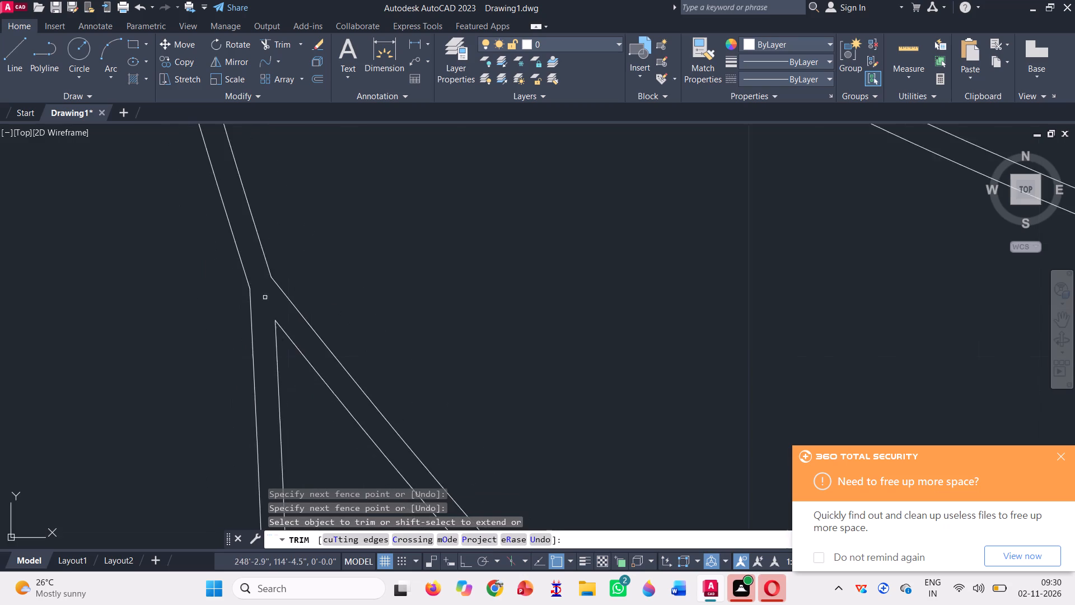
scroll(265, 297, down, 4)
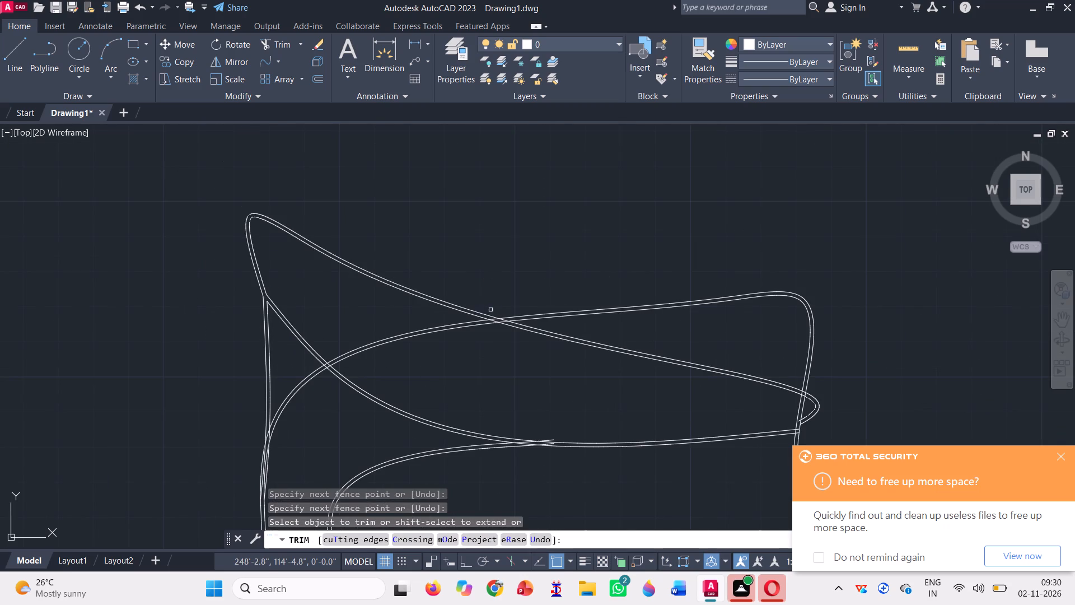
scroll(507, 329, up, 4)
scroll(442, 271, up, 2)
click(355, 216)
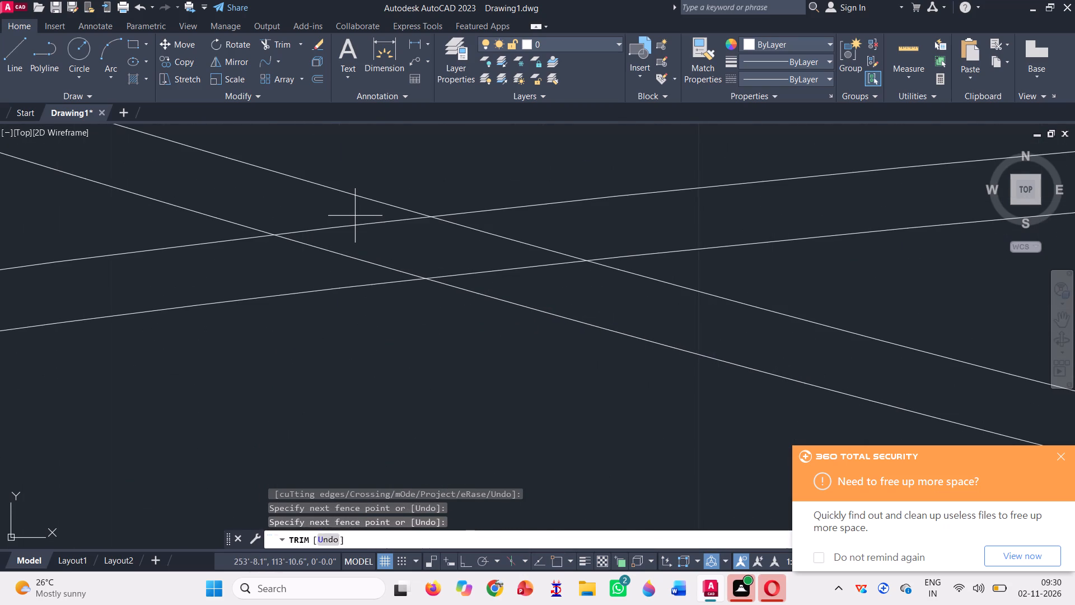
click(515, 281)
click(297, 271)
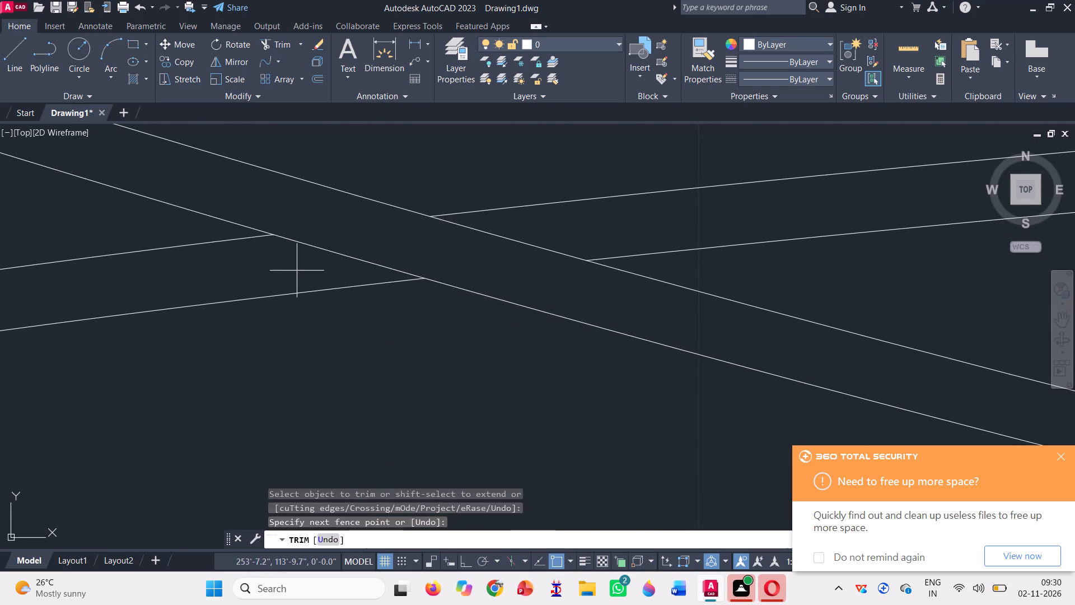
click(508, 232)
Trim all line segments inside the crossing of the upper curve's double line and the large curve's far descending leg.
scroll(333, 273, down, 5)
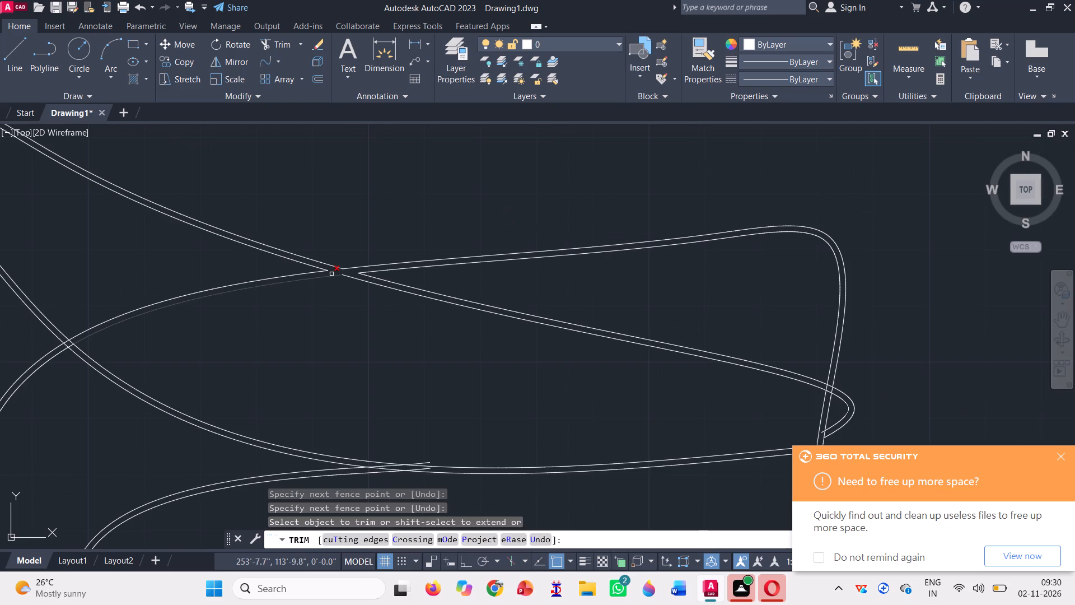
scroll(331, 274, down, 1)
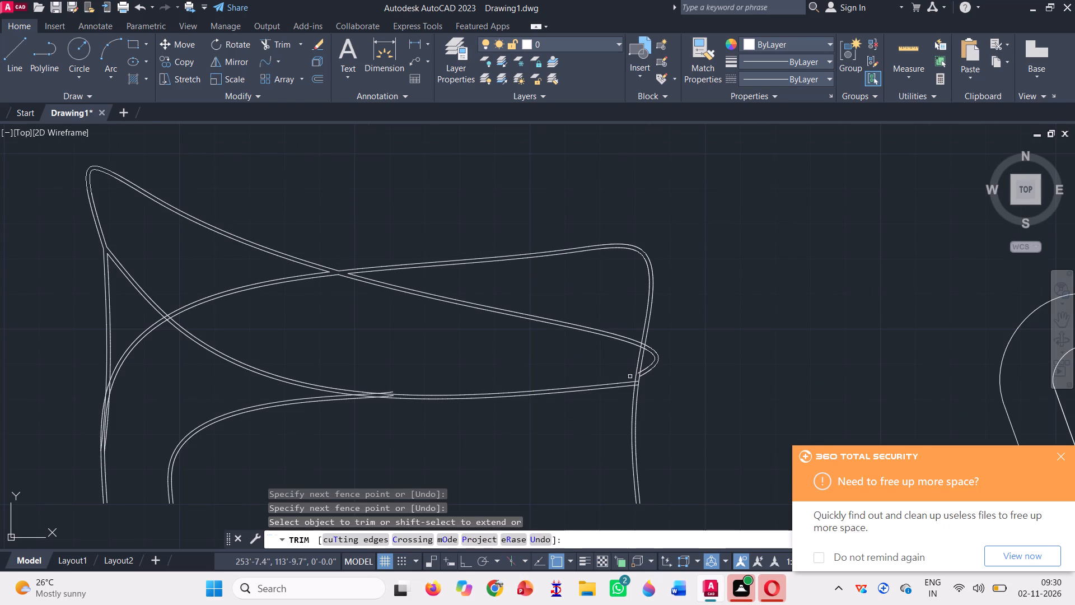
scroll(646, 349, up, 6)
click(614, 294)
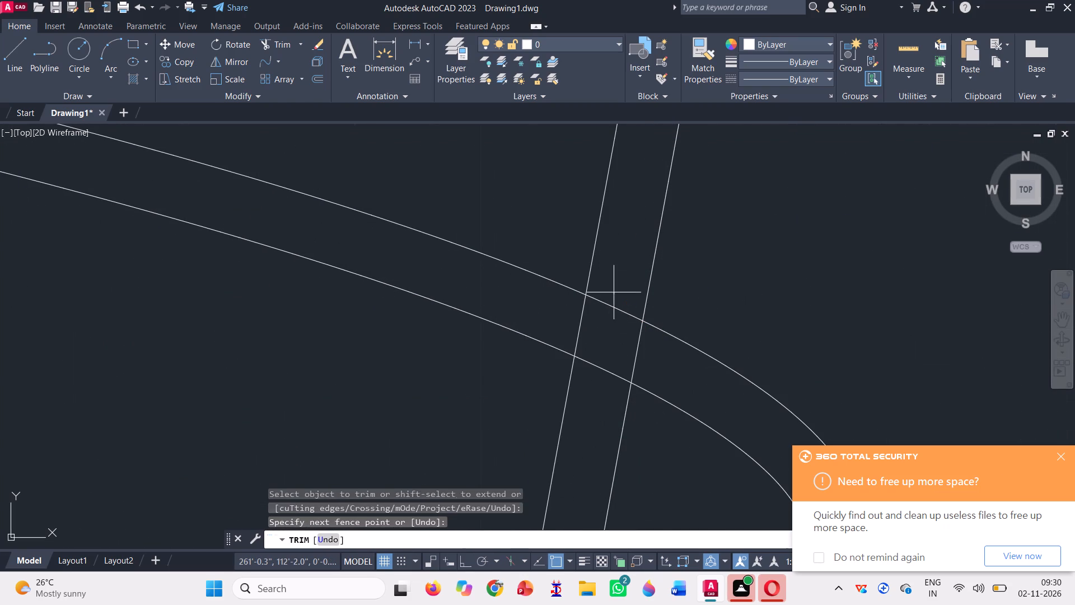
click(594, 389)
click(557, 329)
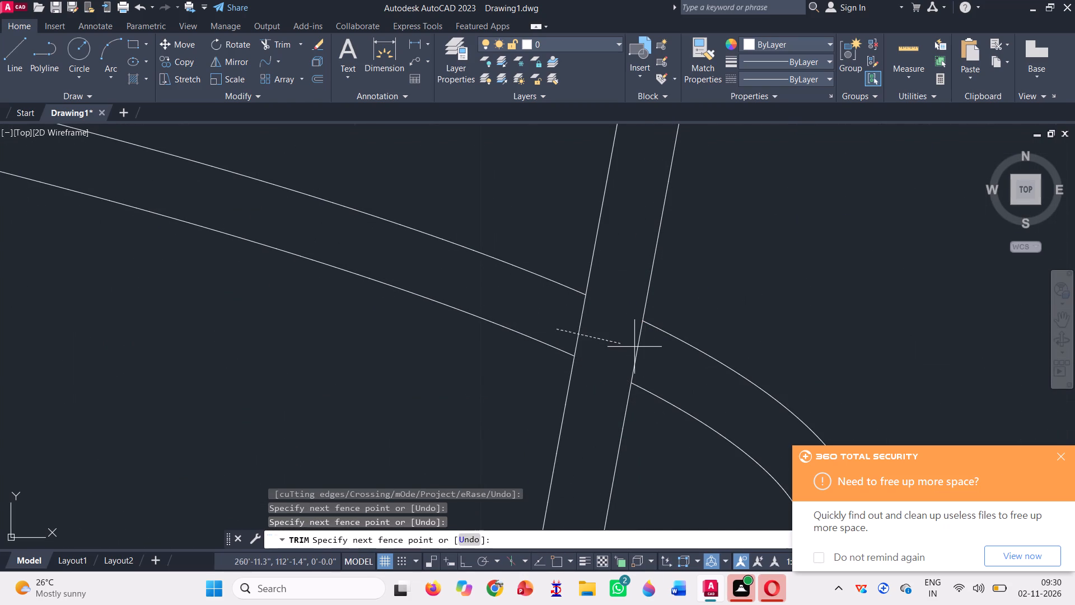
click(656, 356)
Trim the overrunning lower end of the small end loop's inner line at the large curve's far leg.
scroll(610, 299, down, 4)
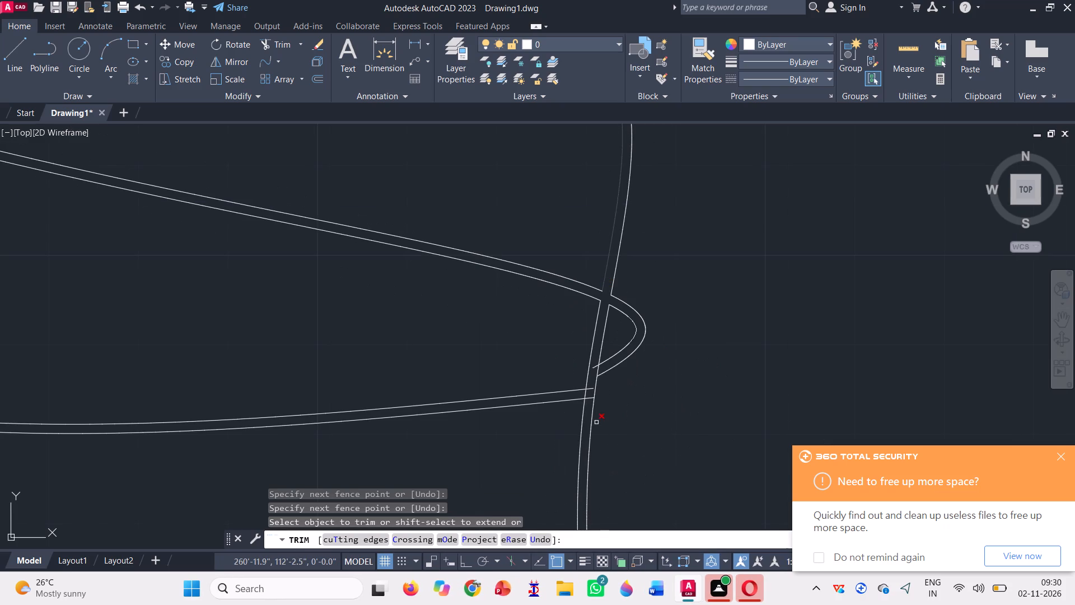
scroll(573, 359, up, 3)
click(656, 393)
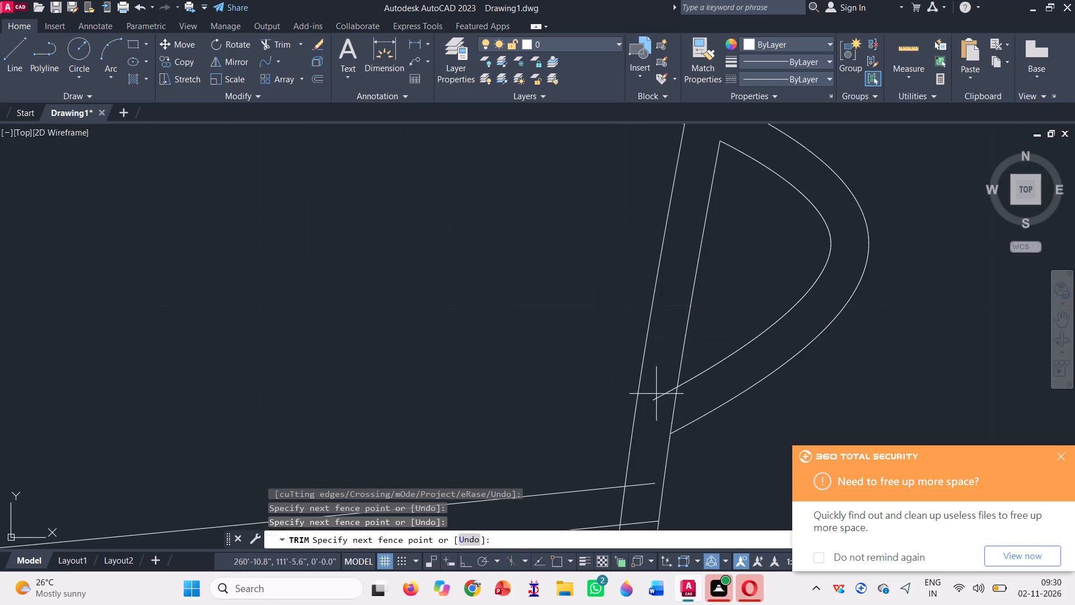
click(686, 407)
Trim the small curve's overrunning ends and the overlapping segments where its double line merges into the sagging spline's.
scroll(670, 392, down, 3)
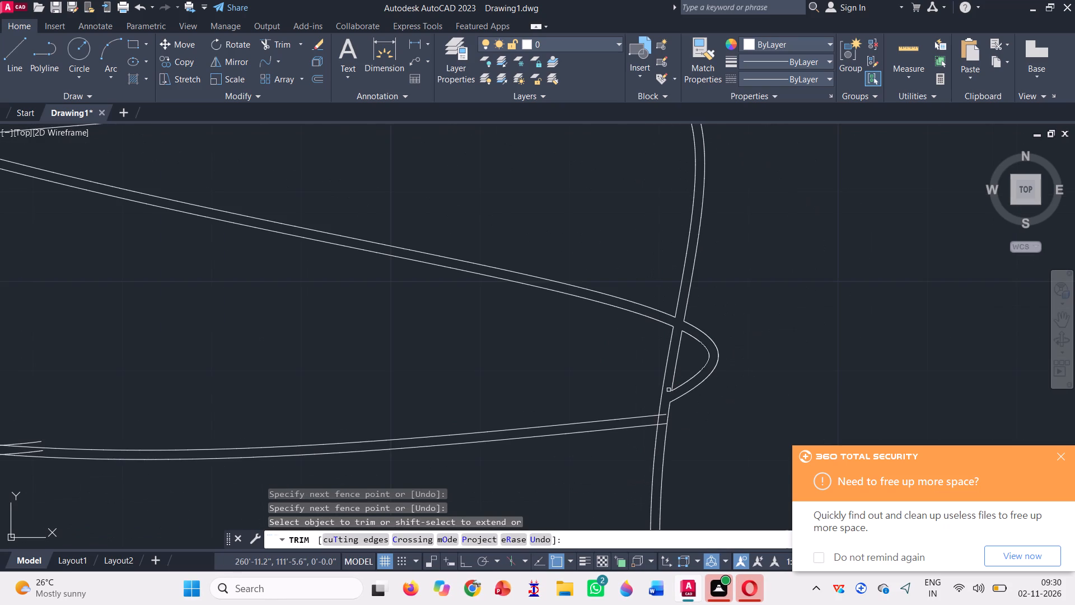
scroll(669, 388, down, 1)
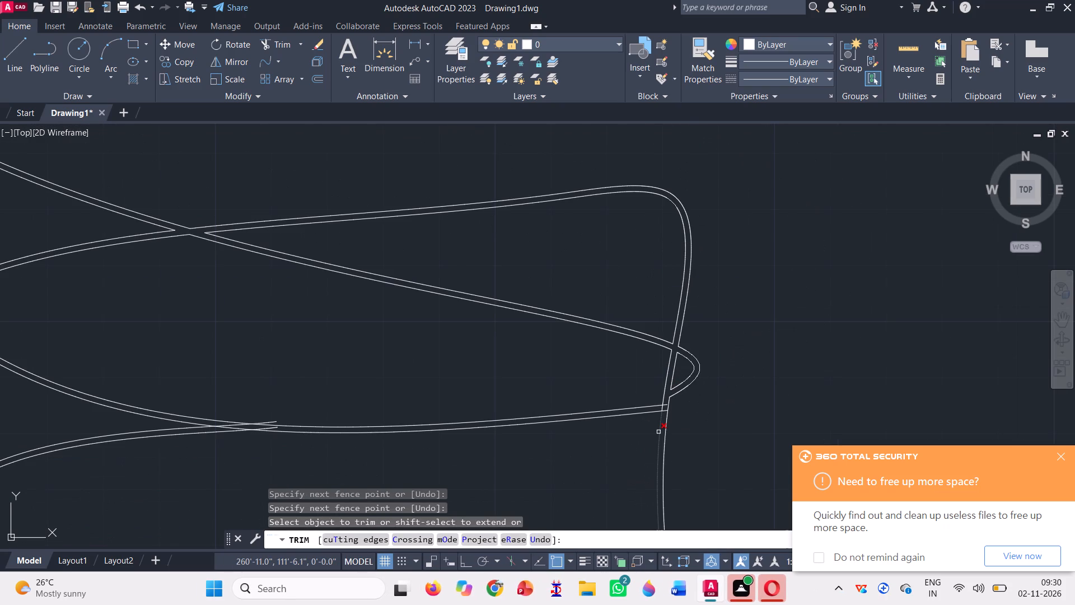
scroll(614, 363, down, 1)
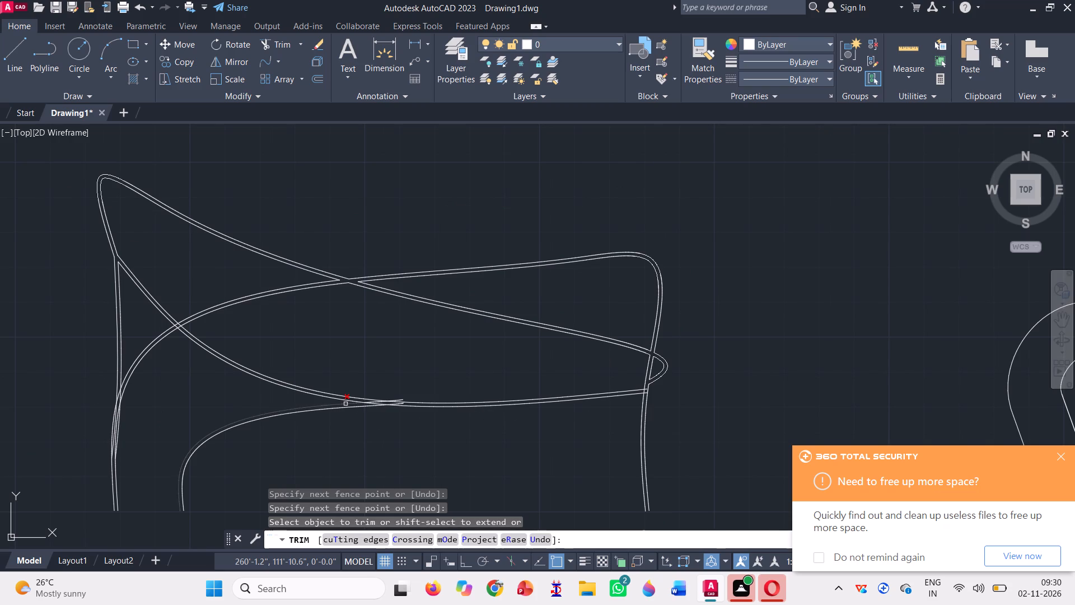
scroll(402, 380, up, 3)
scroll(381, 406, down, 2)
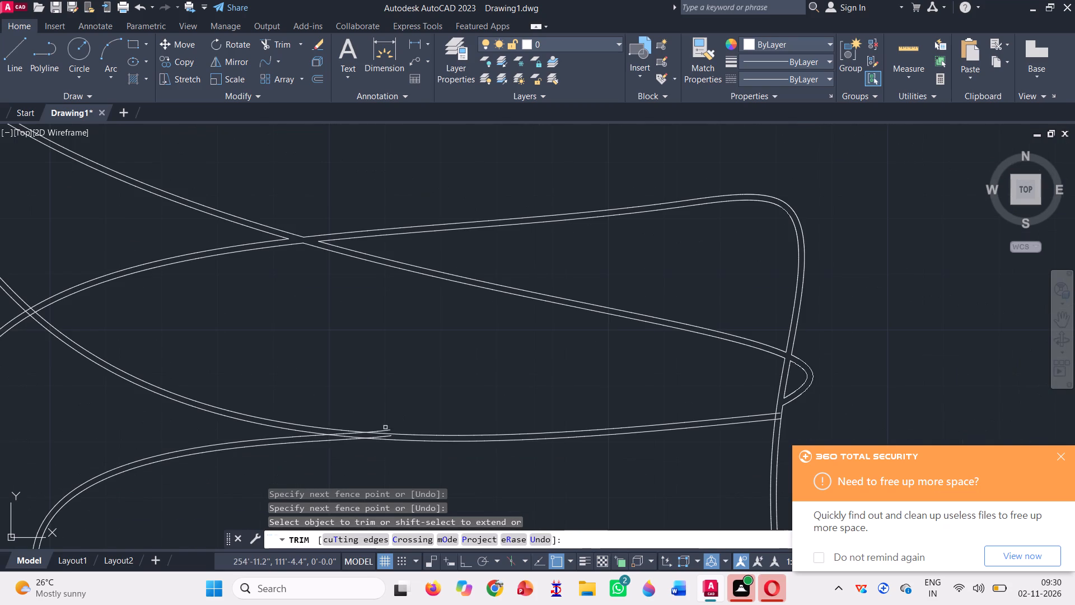
scroll(381, 433, up, 4)
click(376, 427)
click(364, 407)
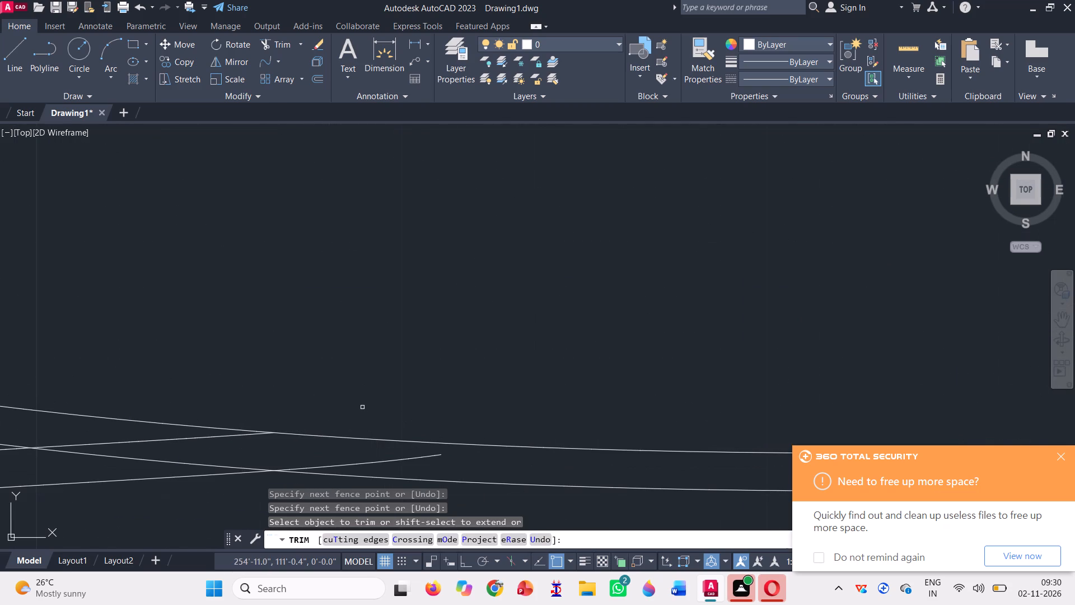
scroll(362, 407, down, 1)
click(350, 445)
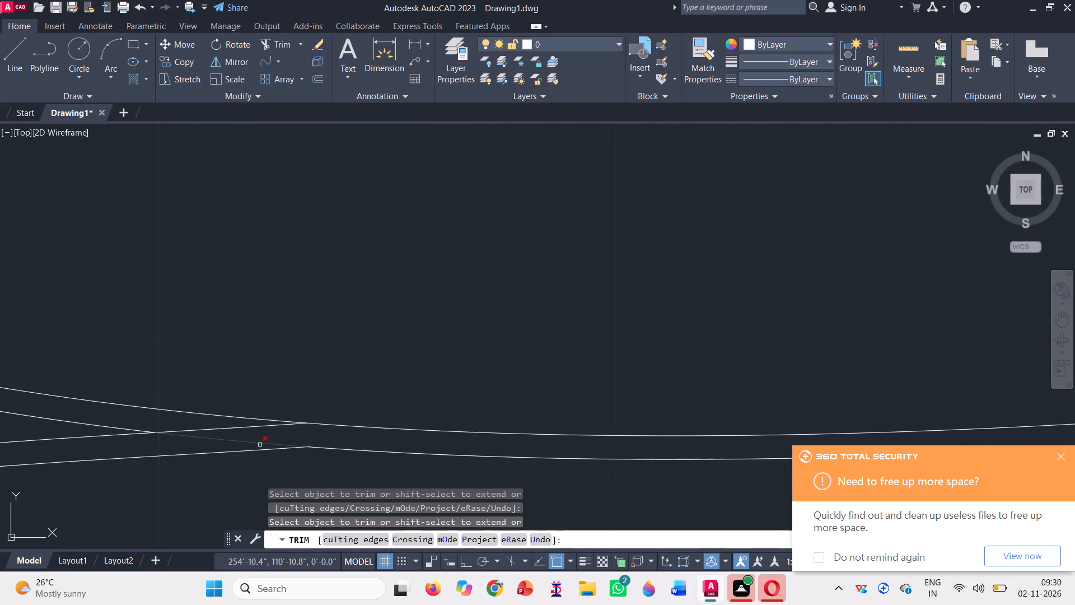
click(230, 426)
click(206, 443)
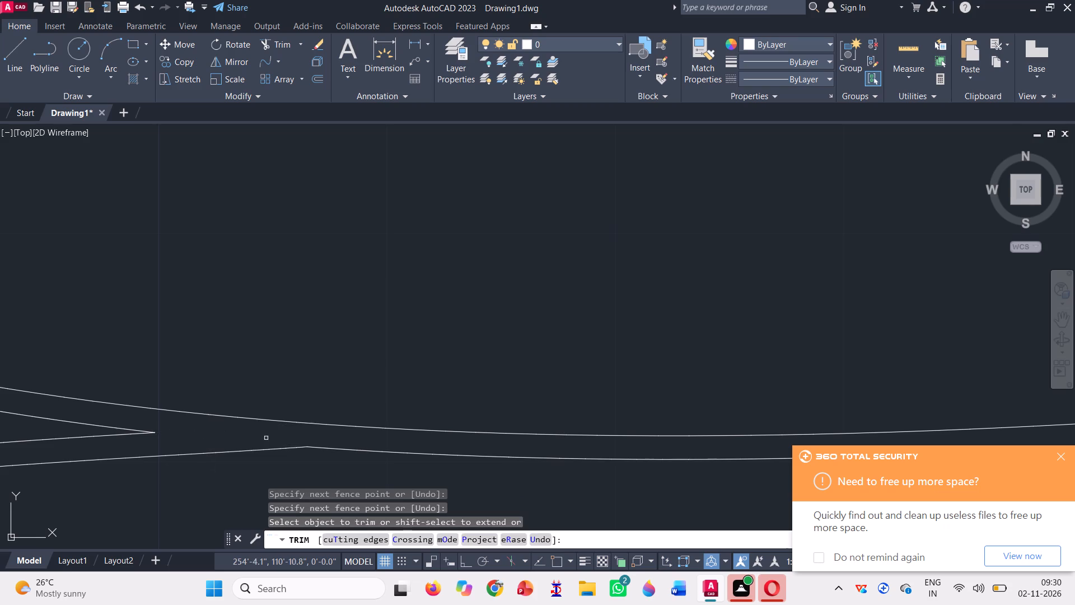
Trim the overlapping lines where the outer leg's double line merges into the large curve, leaving an open Y-shaped junction.
scroll(380, 407, down, 5)
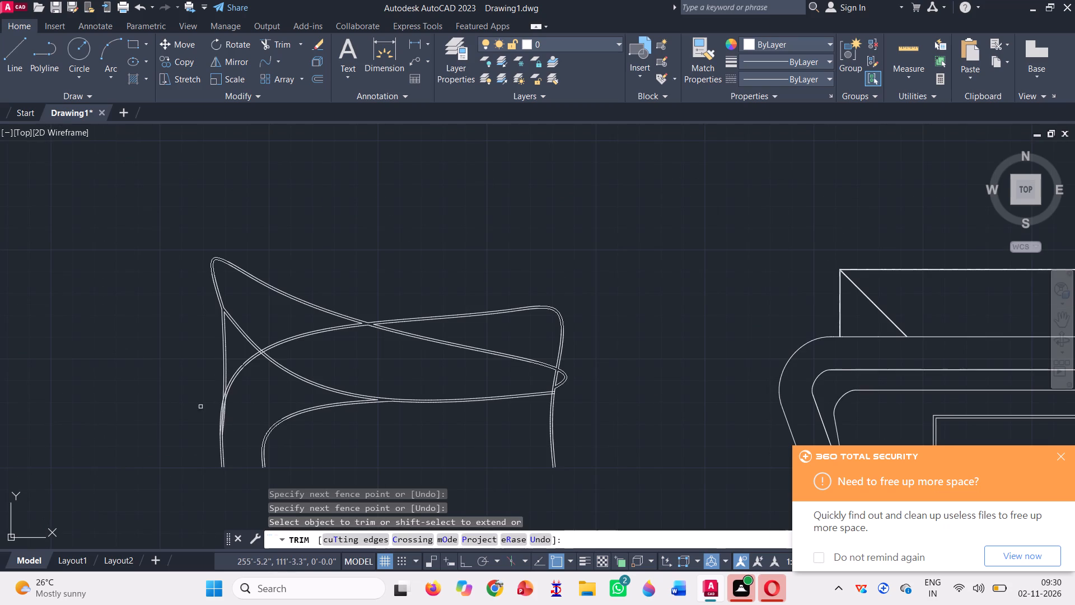
scroll(215, 417, up, 3)
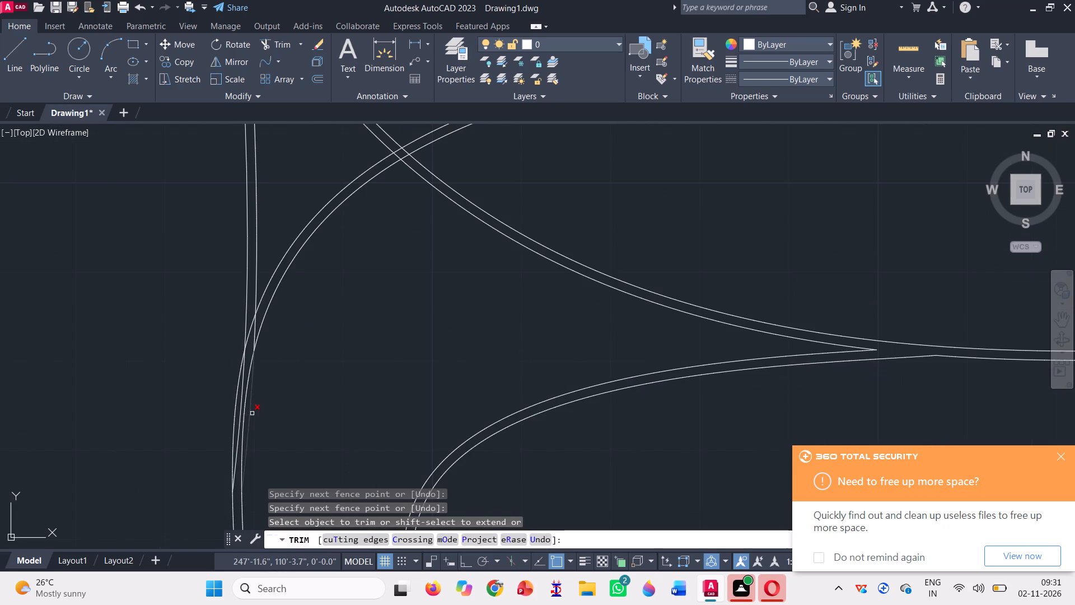
click(252, 413)
click(247, 412)
scroll(247, 413, up, 2)
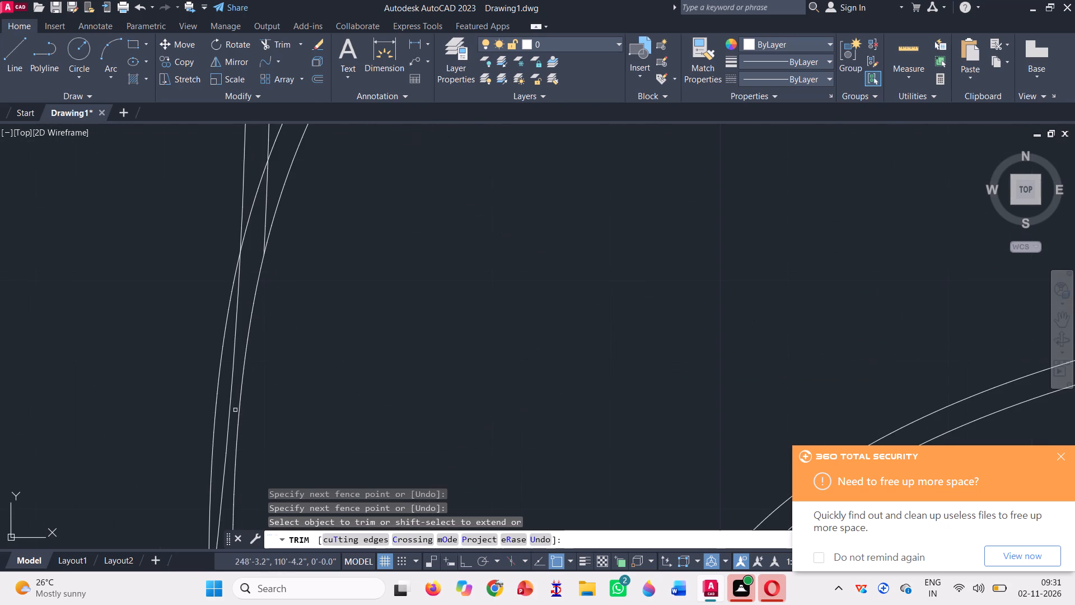
click(232, 406)
scroll(232, 406, down, 1)
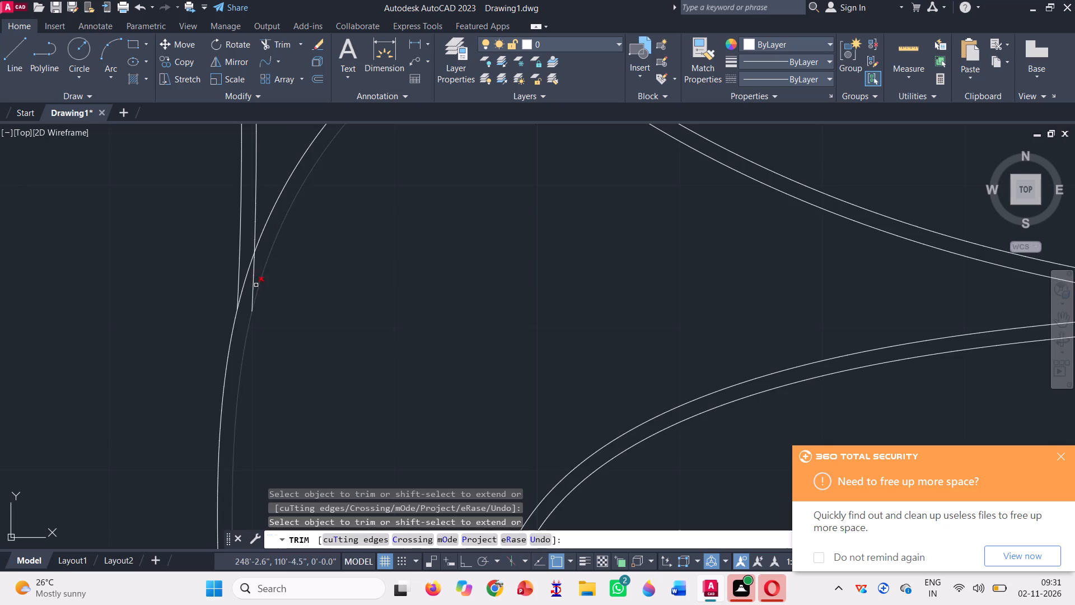
scroll(255, 278, up, 3)
click(255, 278)
click(218, 250)
scroll(210, 354, down, 3)
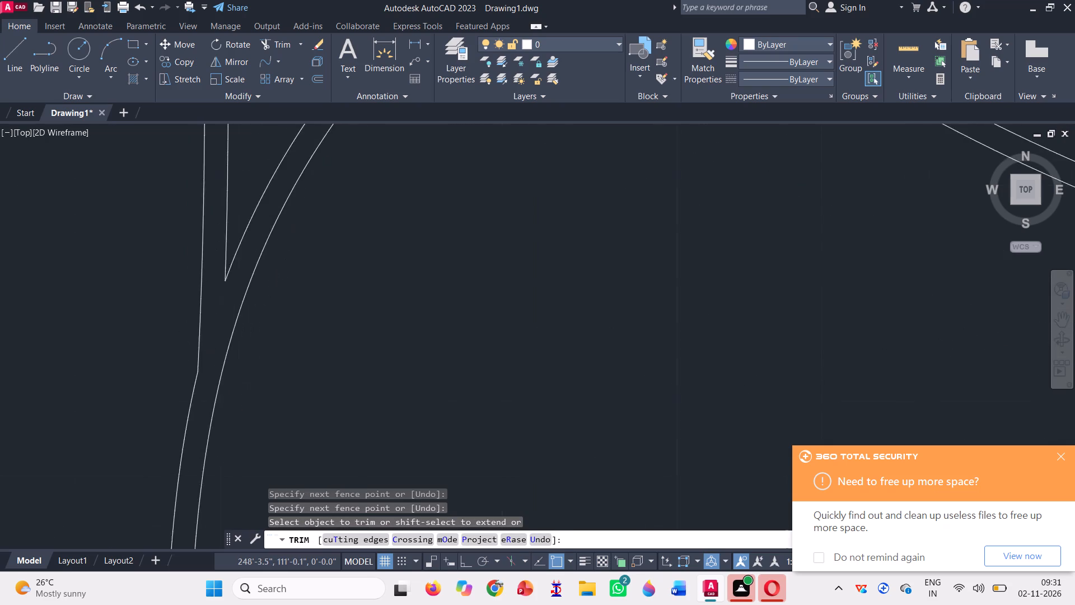
scroll(210, 355, down, 5)
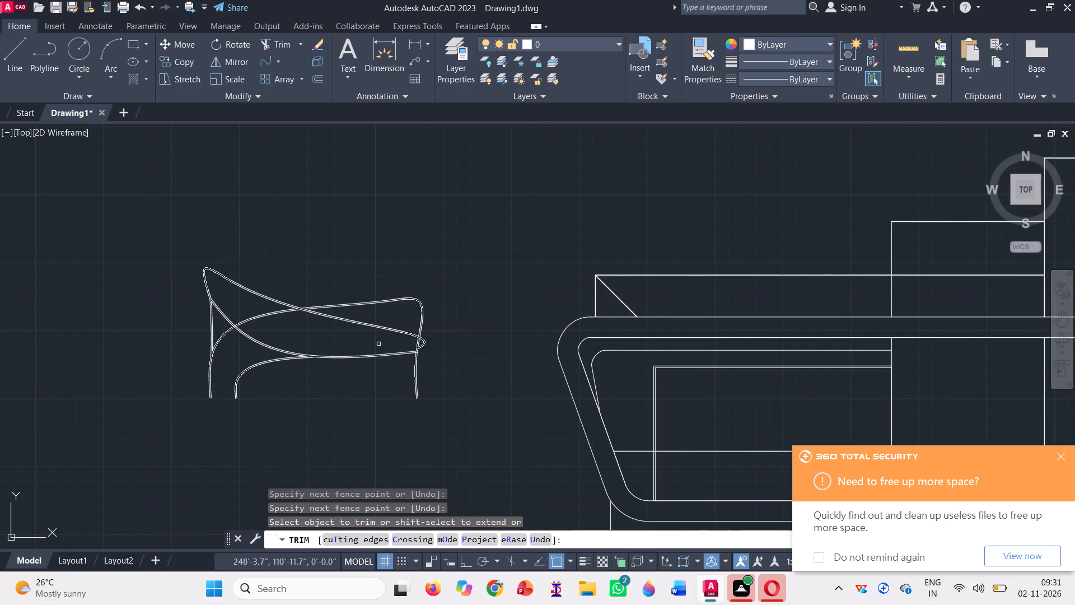
key(Escape)
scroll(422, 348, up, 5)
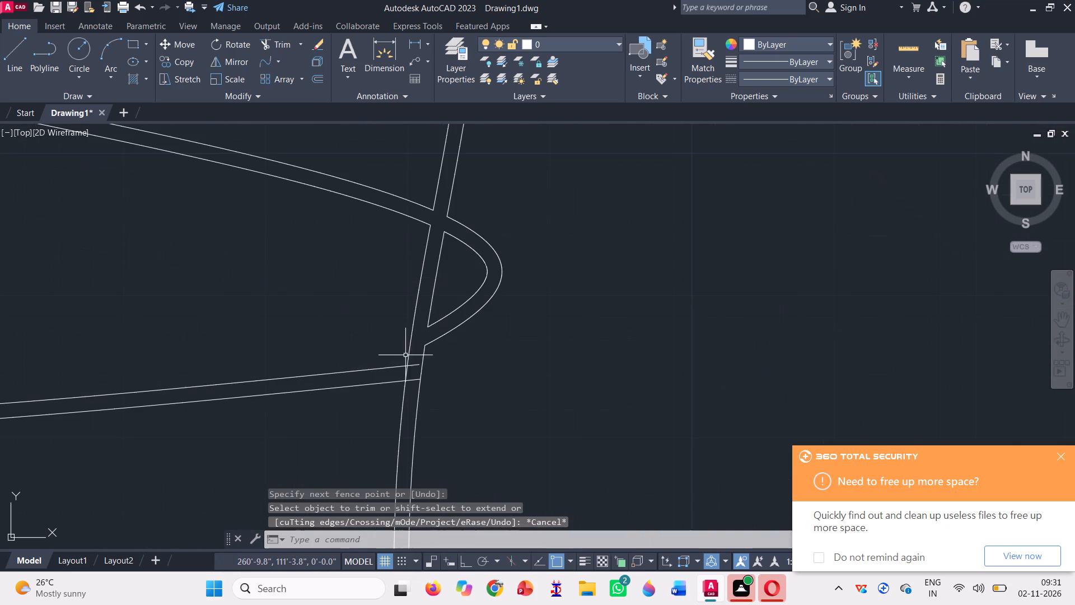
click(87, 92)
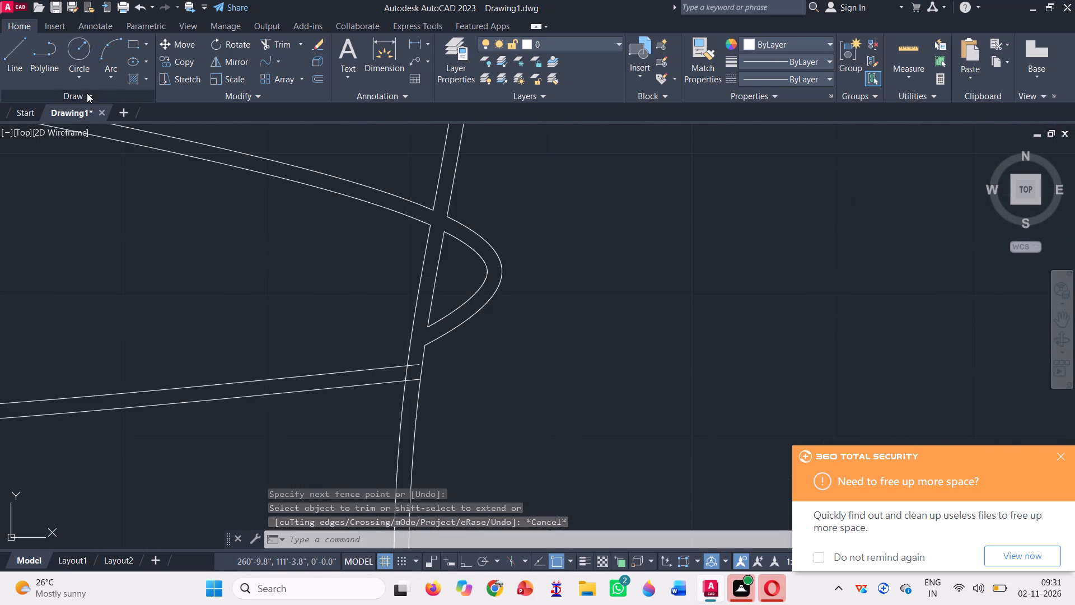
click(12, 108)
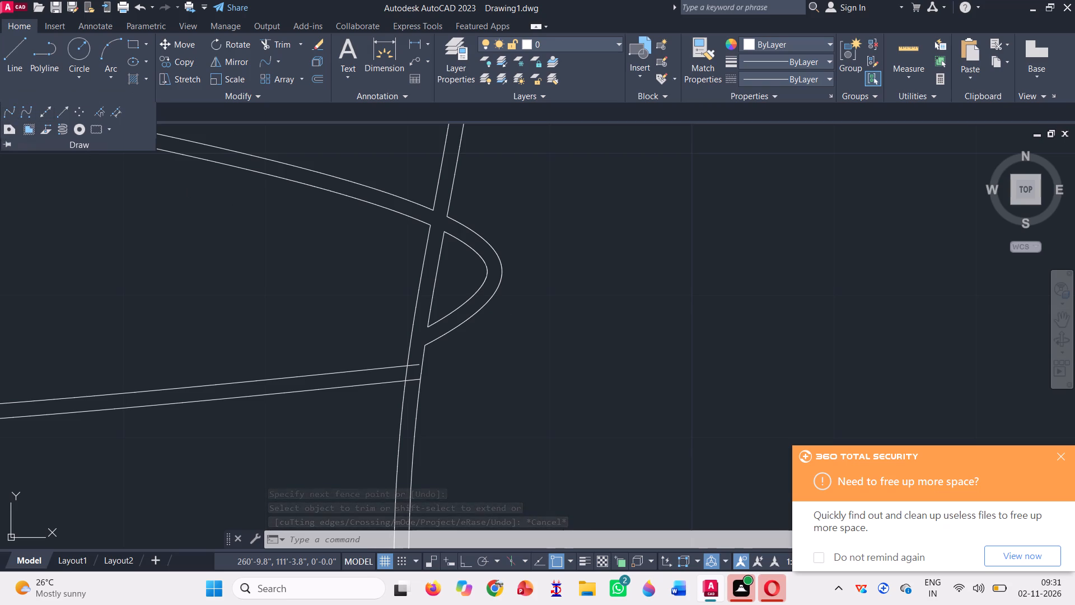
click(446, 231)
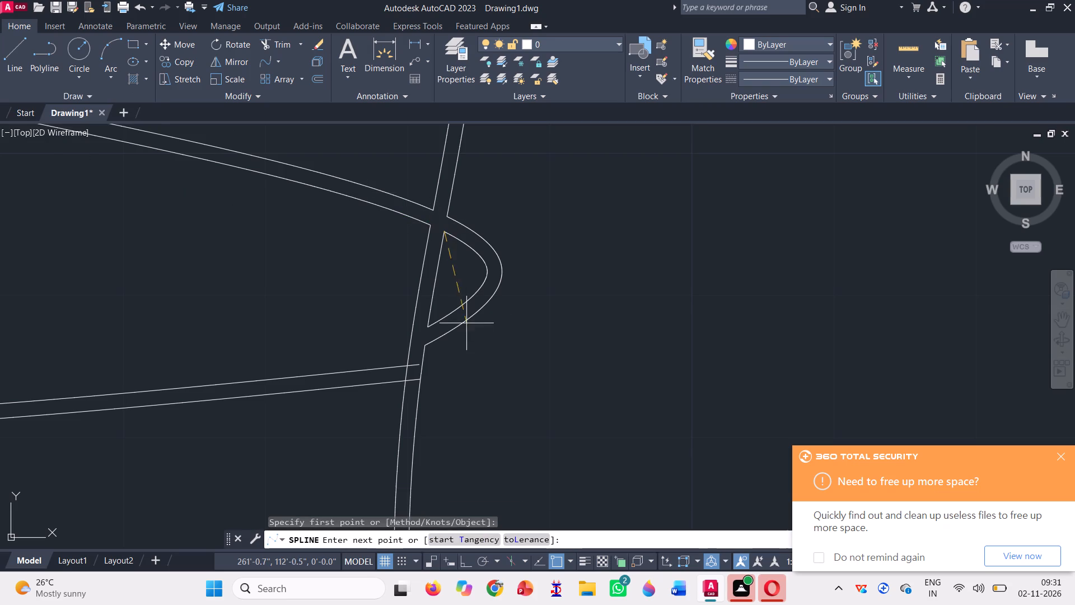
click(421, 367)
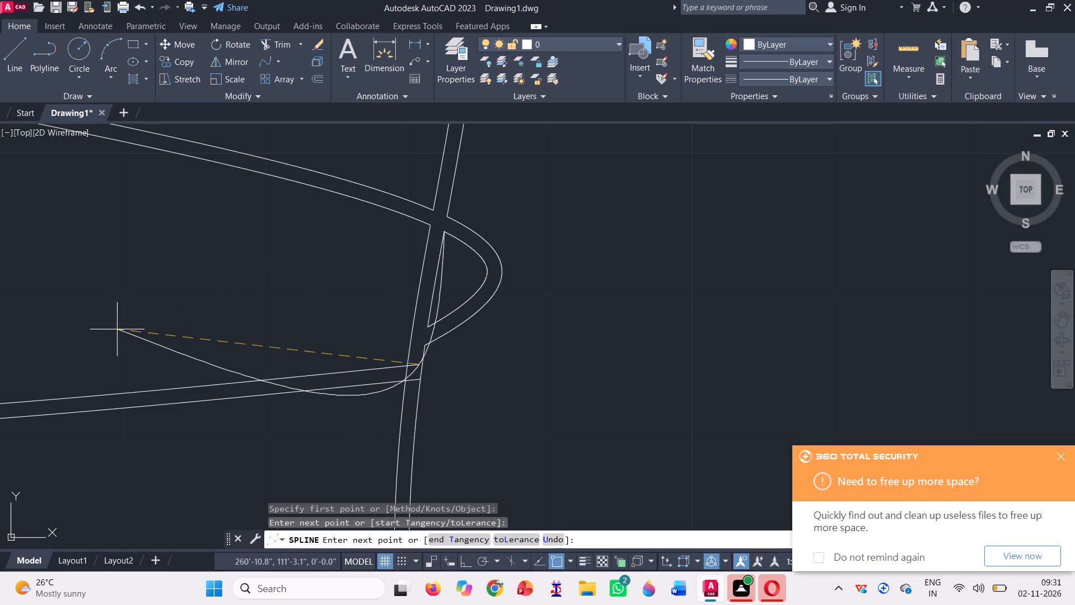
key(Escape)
Scale up the end loop's two curves from the outer one's upper end until their lower ends reach the sagging spline's junction.
click(502, 327)
click(480, 257)
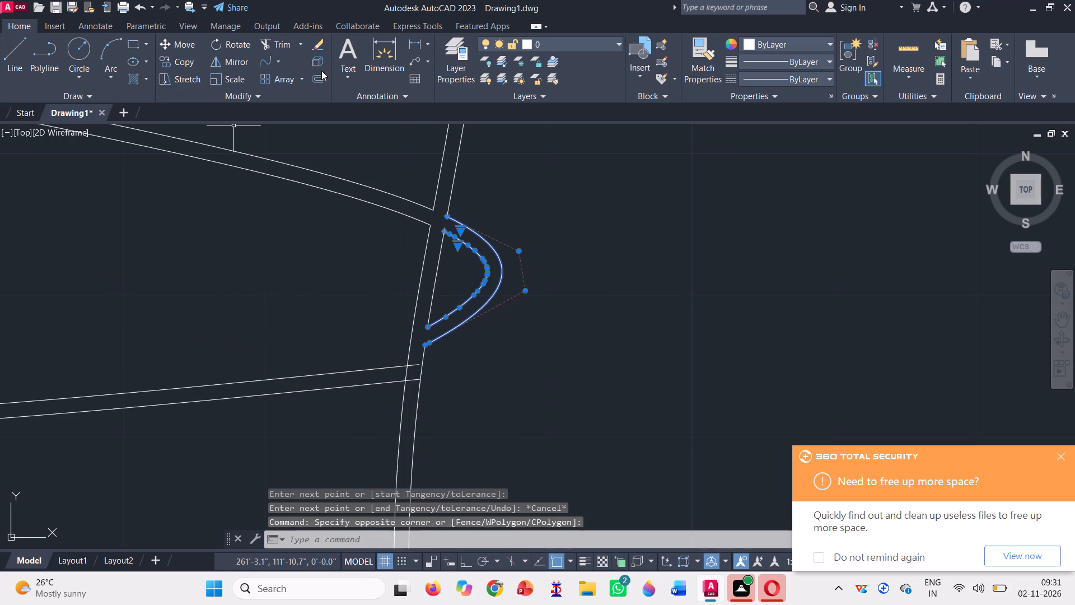
click(217, 78)
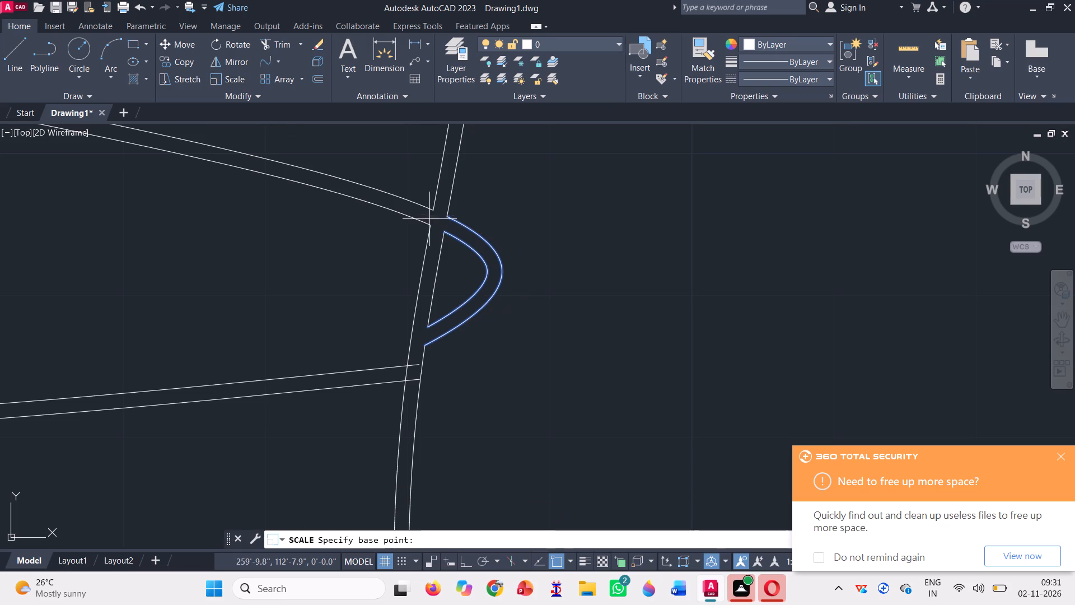
click(452, 214)
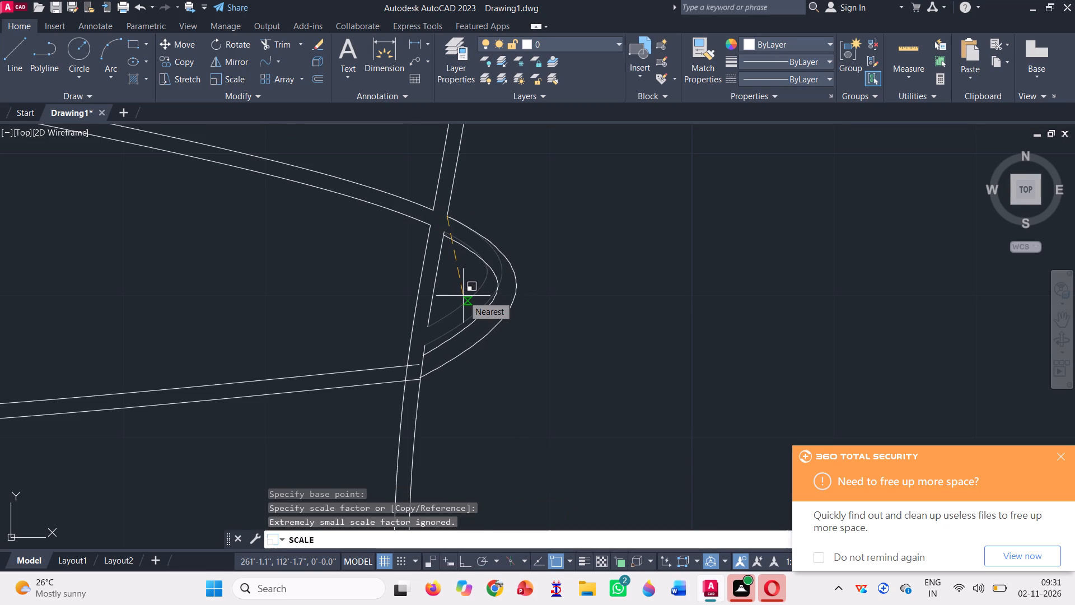
scroll(465, 296, up, 1)
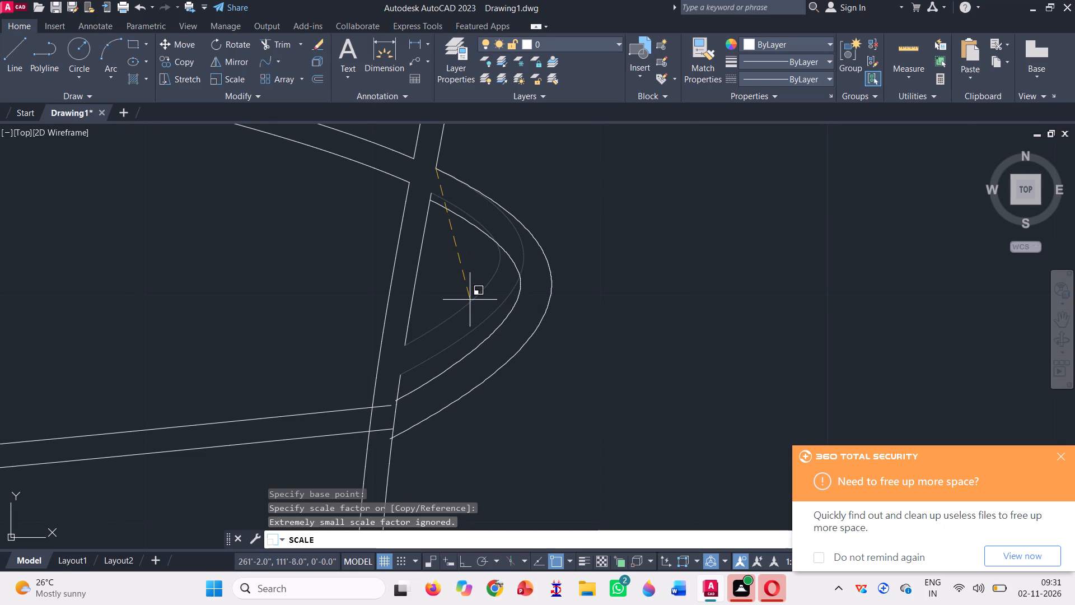
click(467, 296)
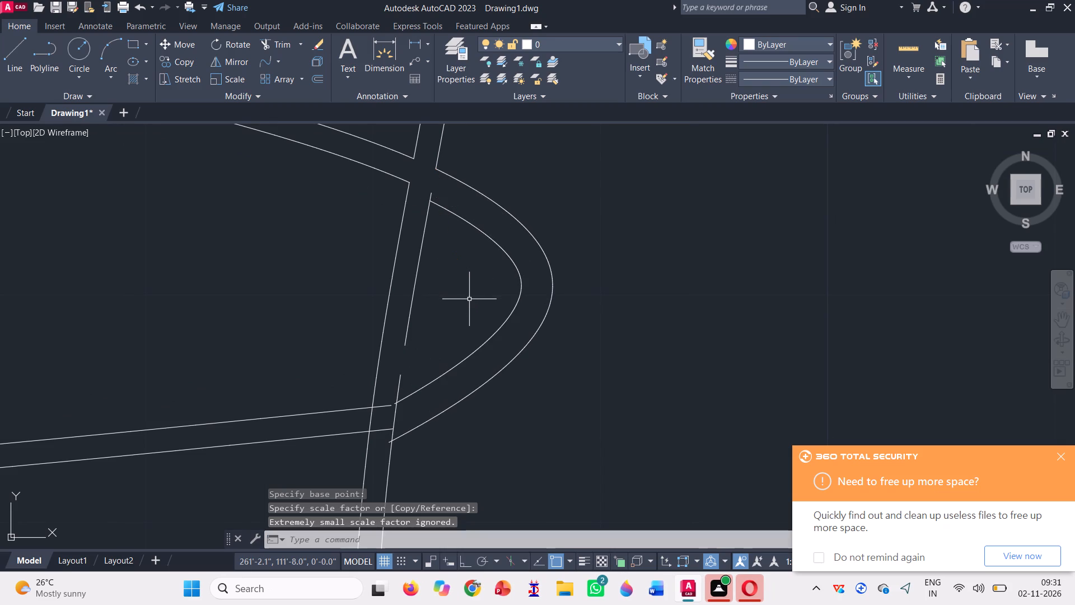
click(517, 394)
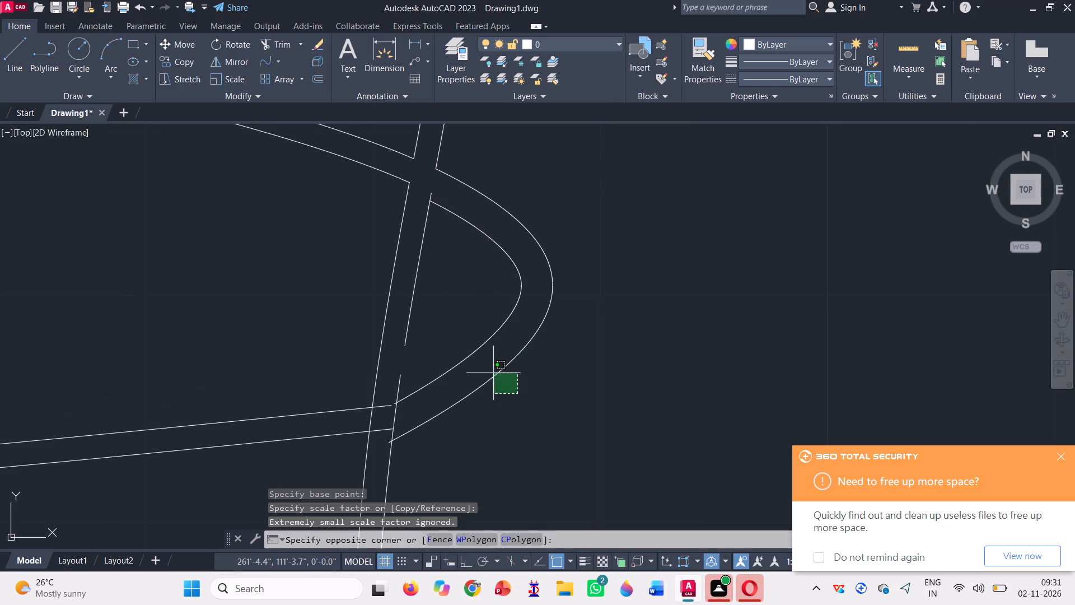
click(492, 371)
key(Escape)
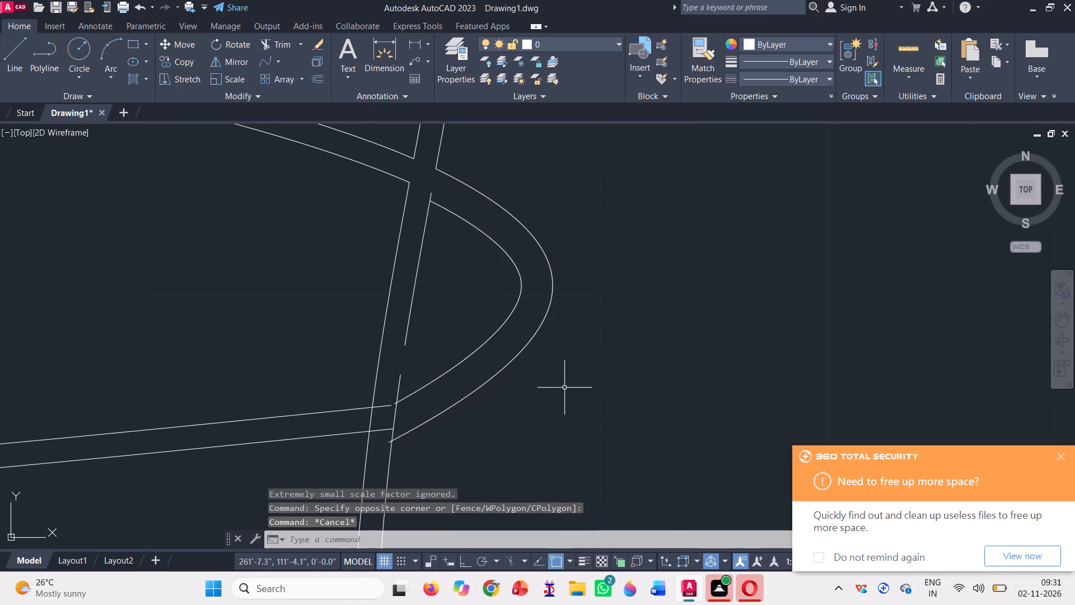
Scale the end loop's two curves very slightly from the outer curve's upper end.
scroll(500, 381, down, 1)
click(238, 77)
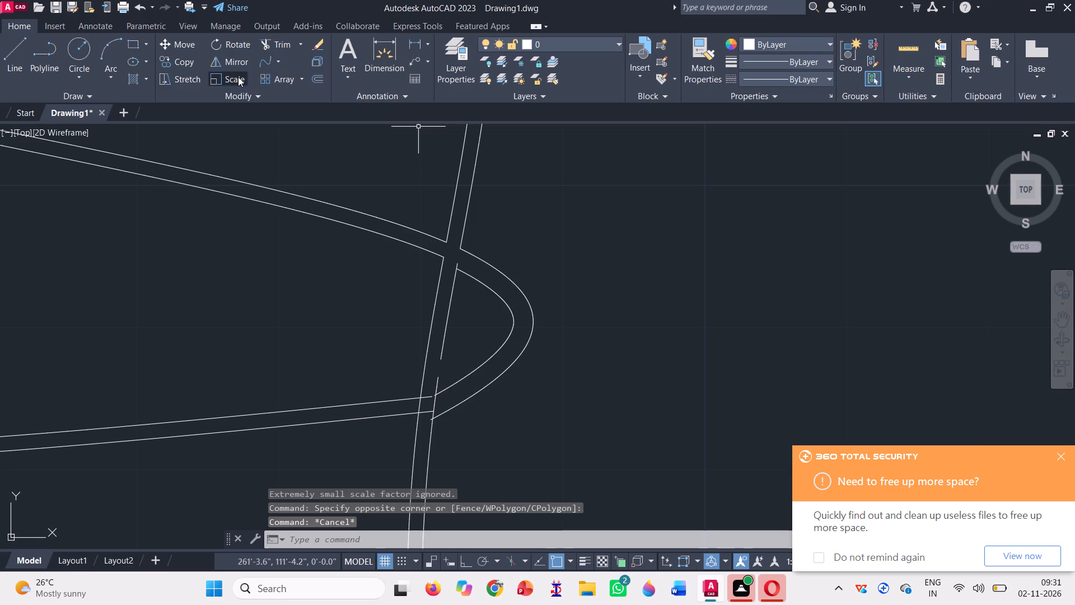
click(539, 359)
click(502, 309)
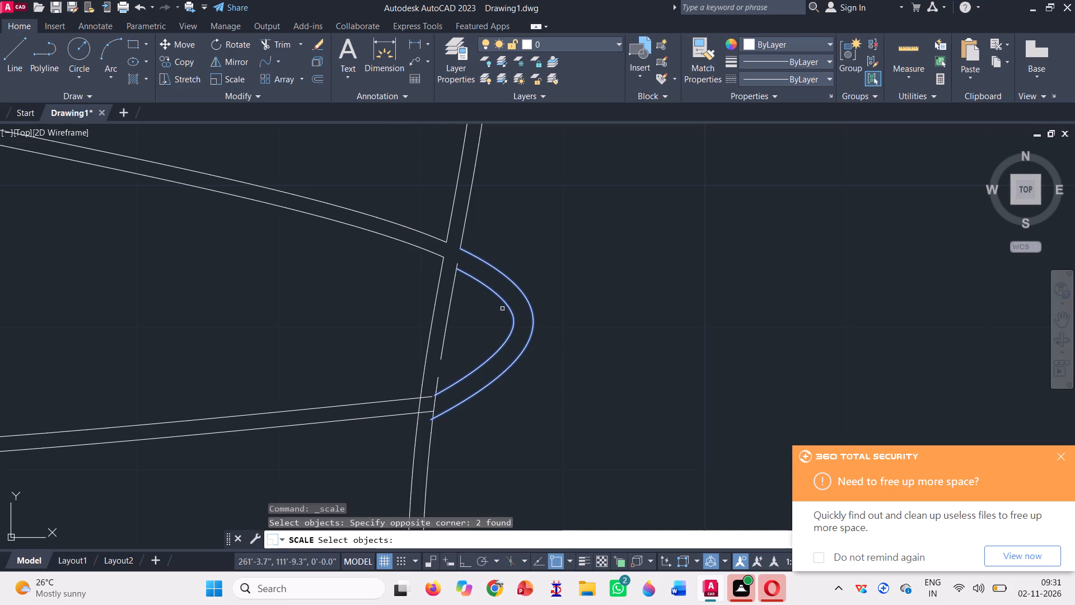
key(space)
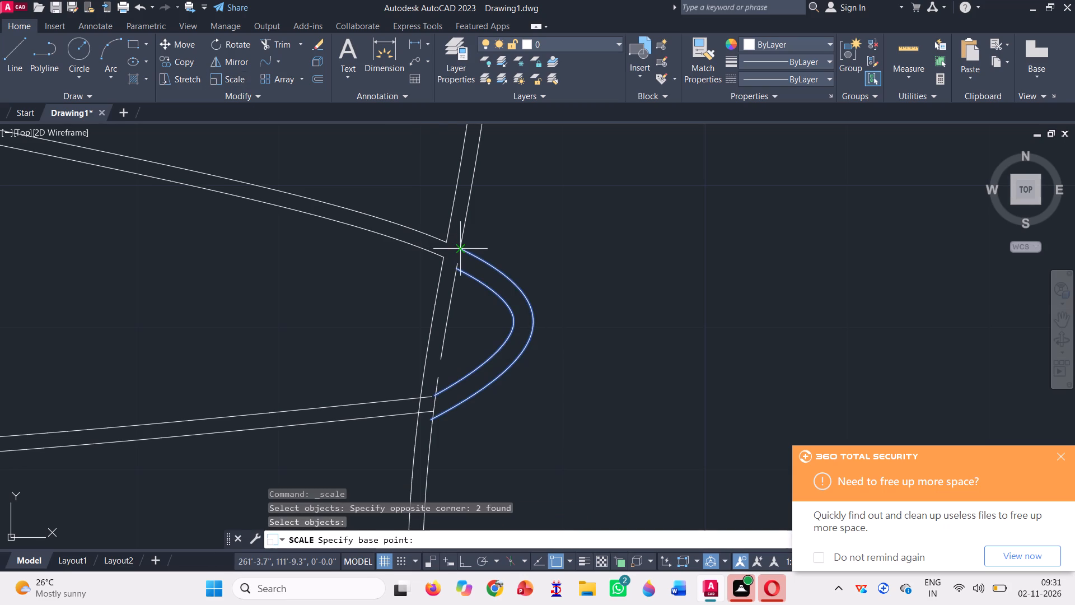
click(460, 245)
scroll(400, 294, down, 1)
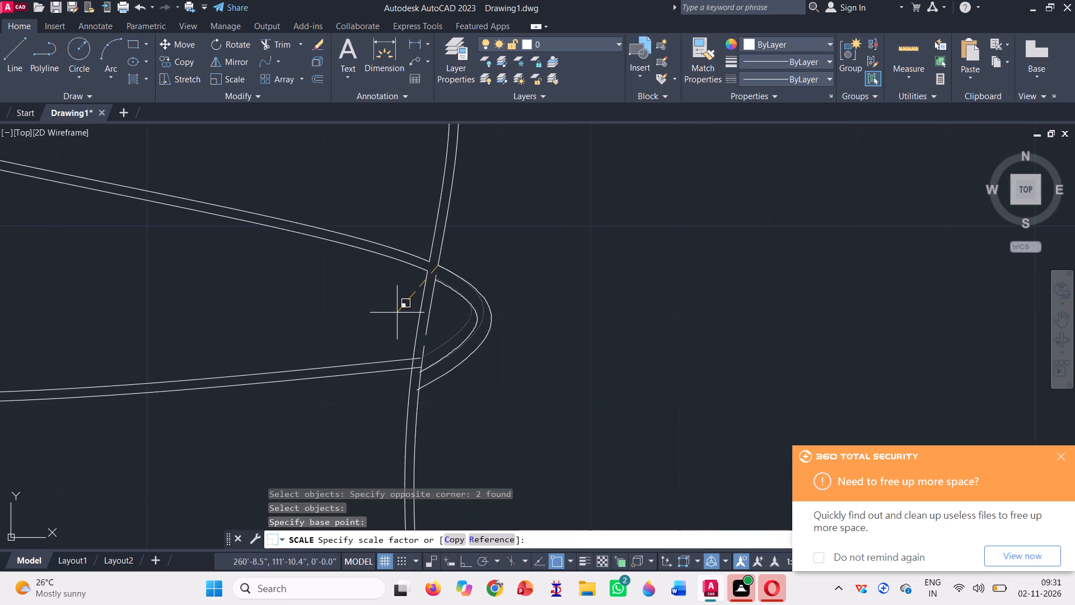
scroll(397, 313, up, 2)
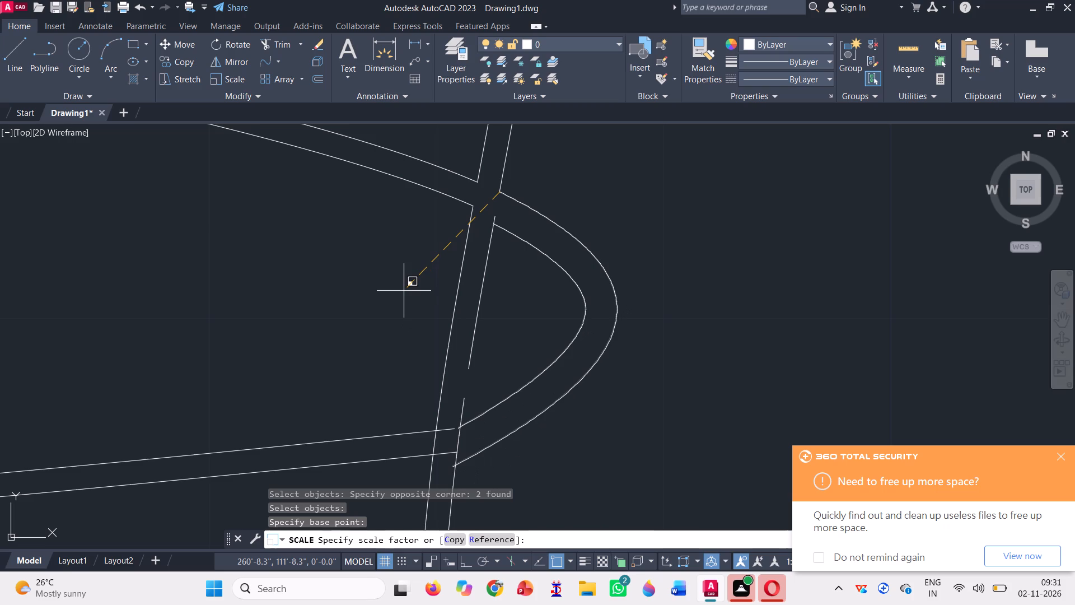
click(404, 291)
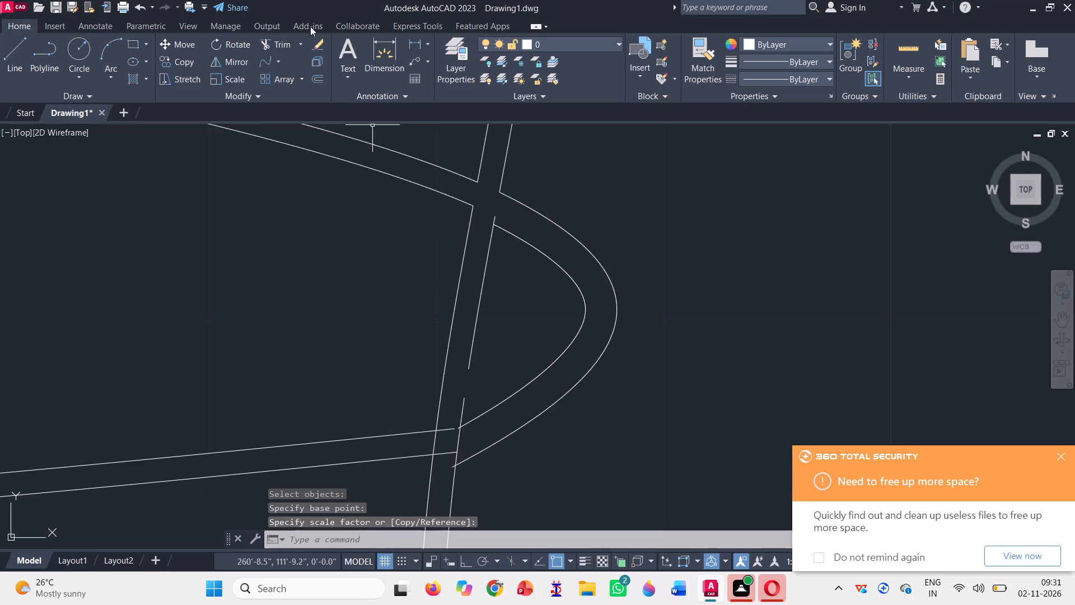
Extend the end of the sagging spline's upper line to the large curve's far leg.
click(306, 42)
click(303, 40)
click(298, 108)
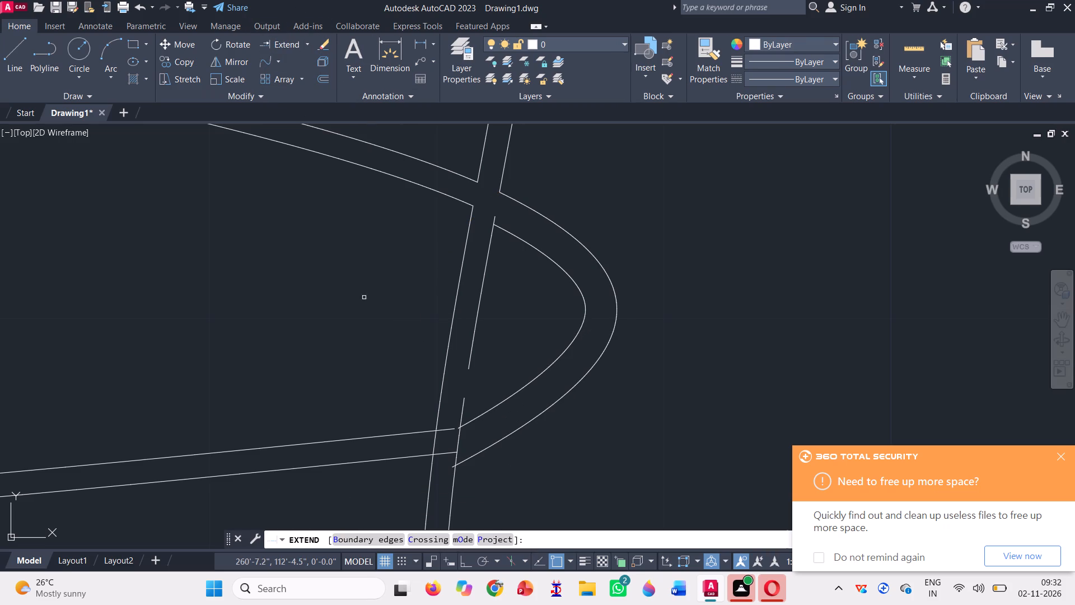
click(413, 440)
click(405, 416)
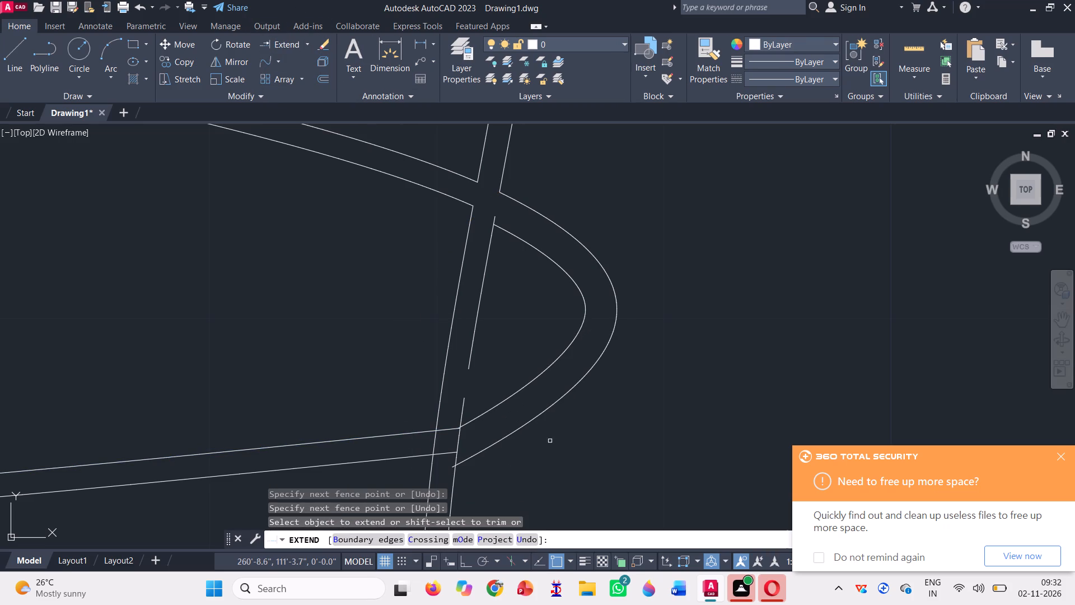
key(space)
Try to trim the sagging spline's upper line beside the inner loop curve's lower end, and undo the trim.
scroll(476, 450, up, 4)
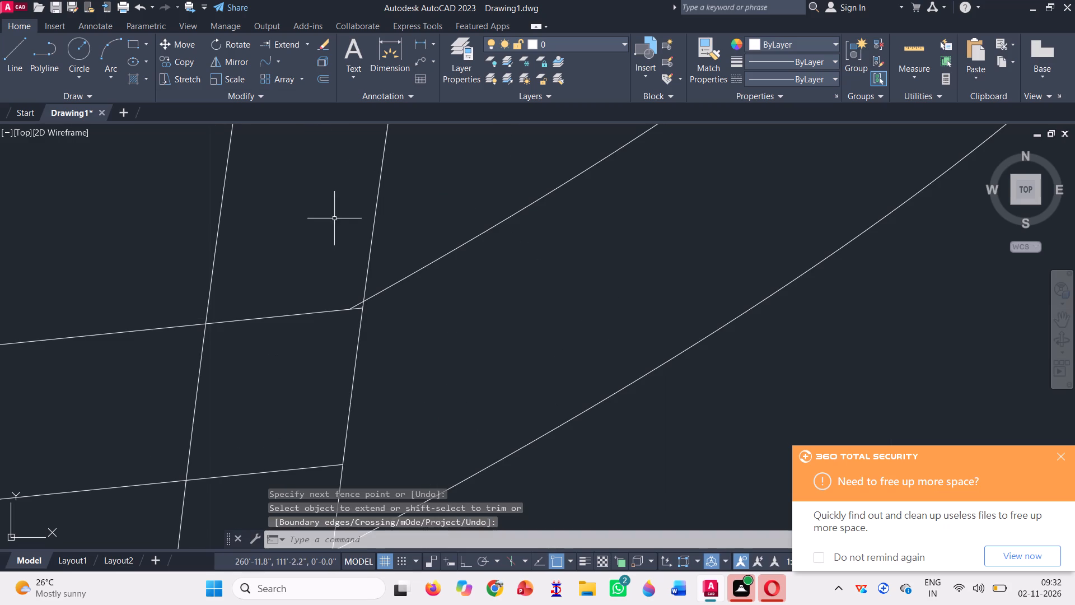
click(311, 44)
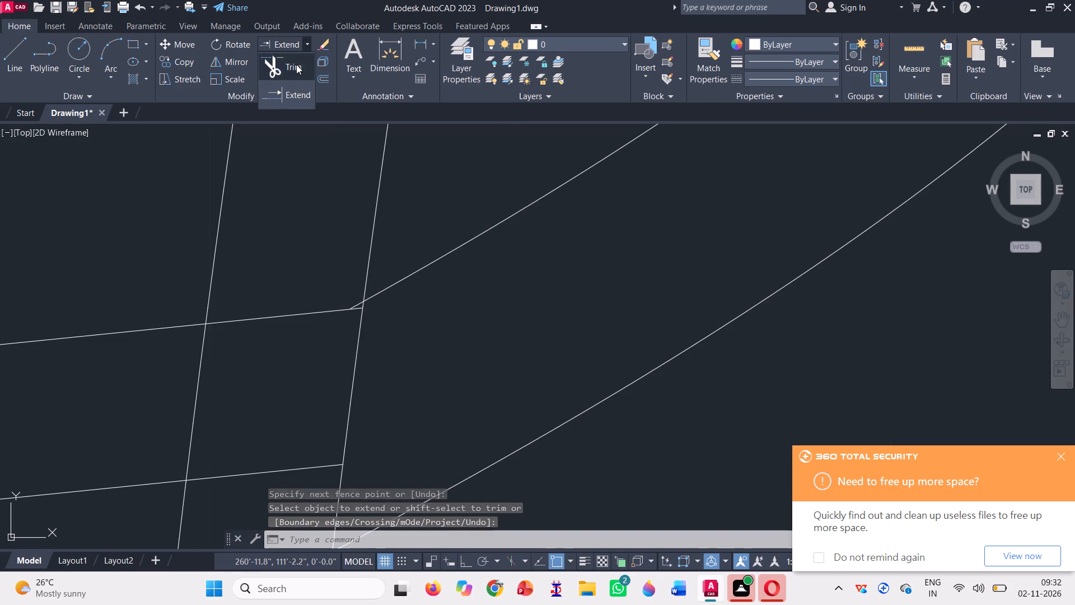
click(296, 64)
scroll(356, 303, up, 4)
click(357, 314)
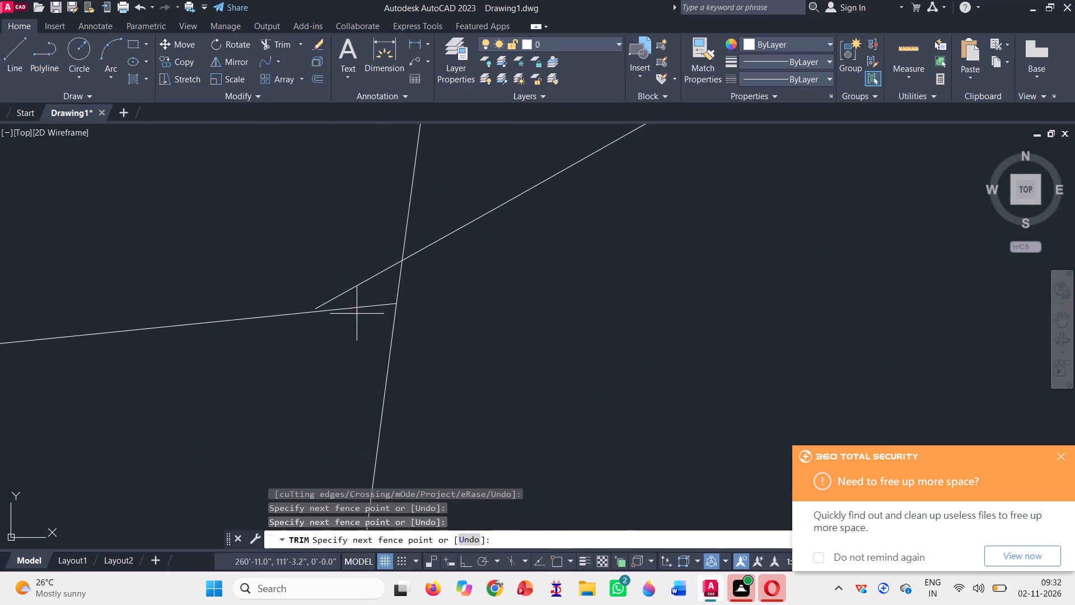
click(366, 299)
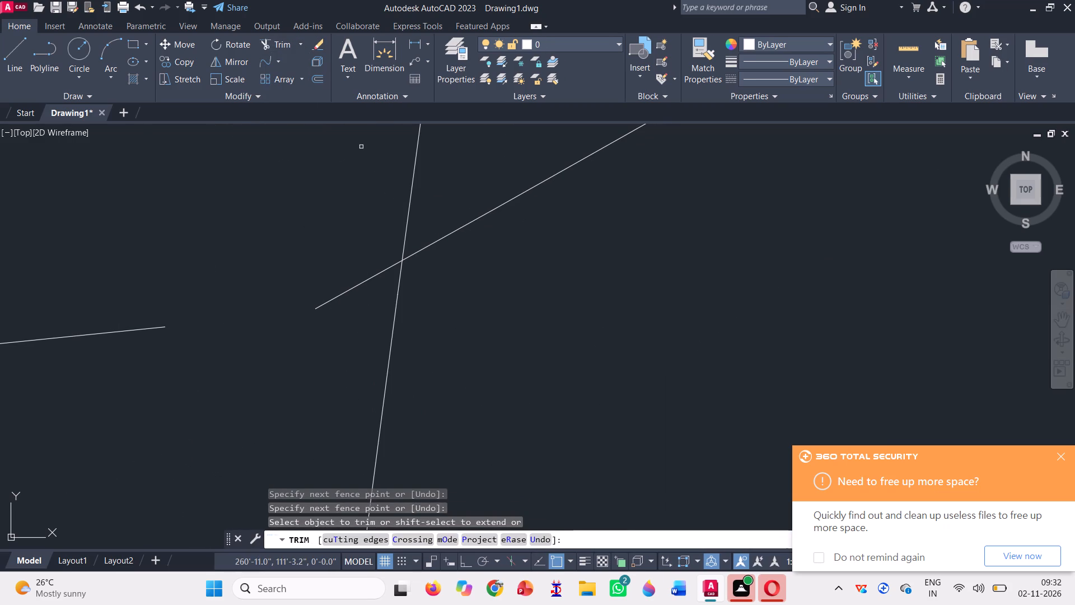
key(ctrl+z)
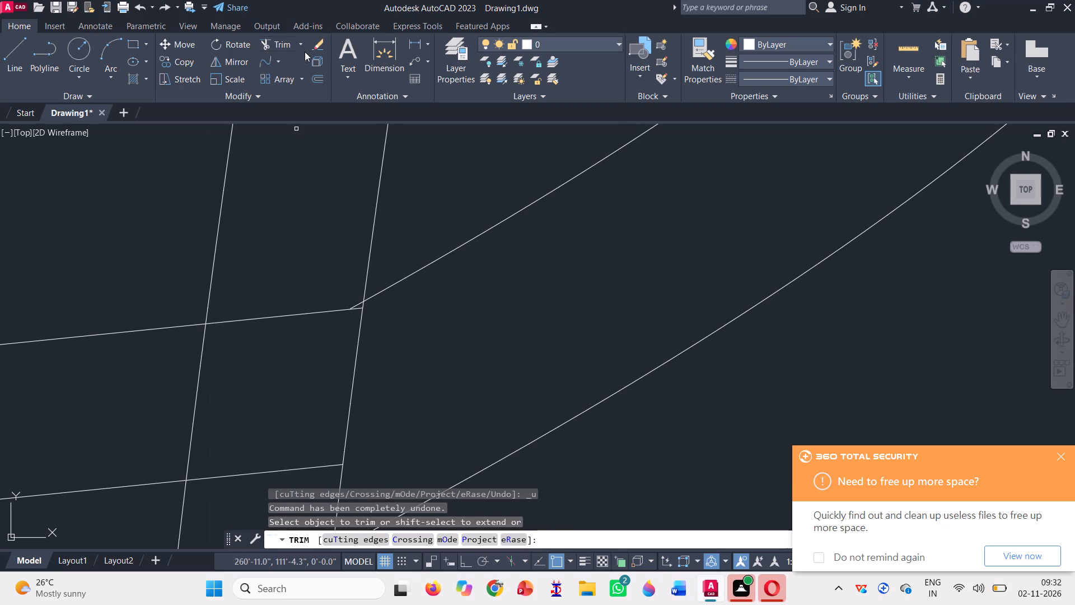
Extend the lower end of the end loop's inner curve to the sagging spline's upper line.
click(305, 50)
click(289, 104)
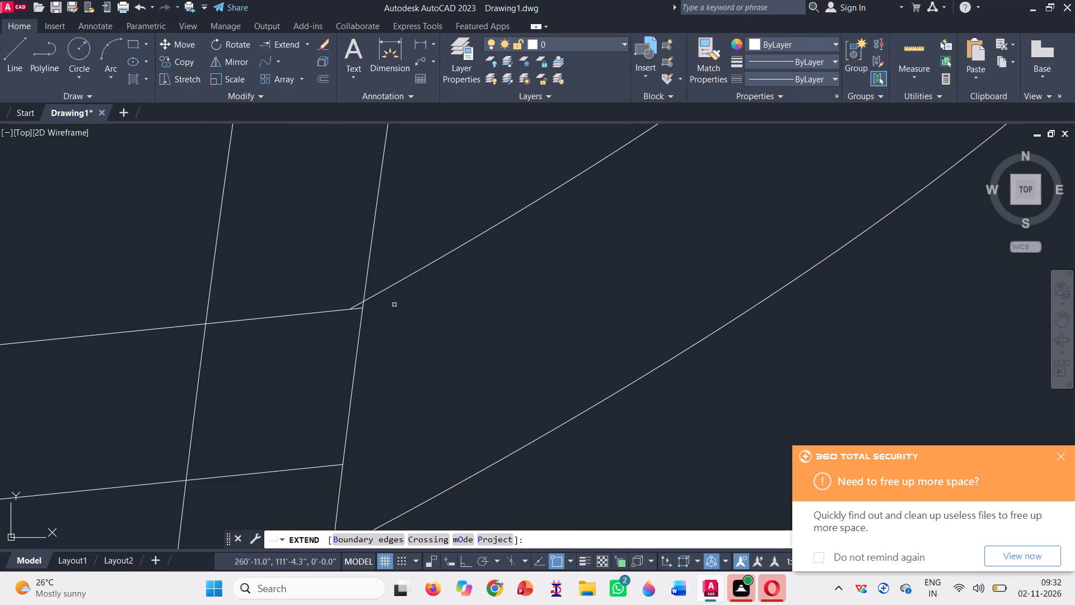
scroll(394, 305, up, 2)
scroll(293, 328, up, 4)
click(269, 230)
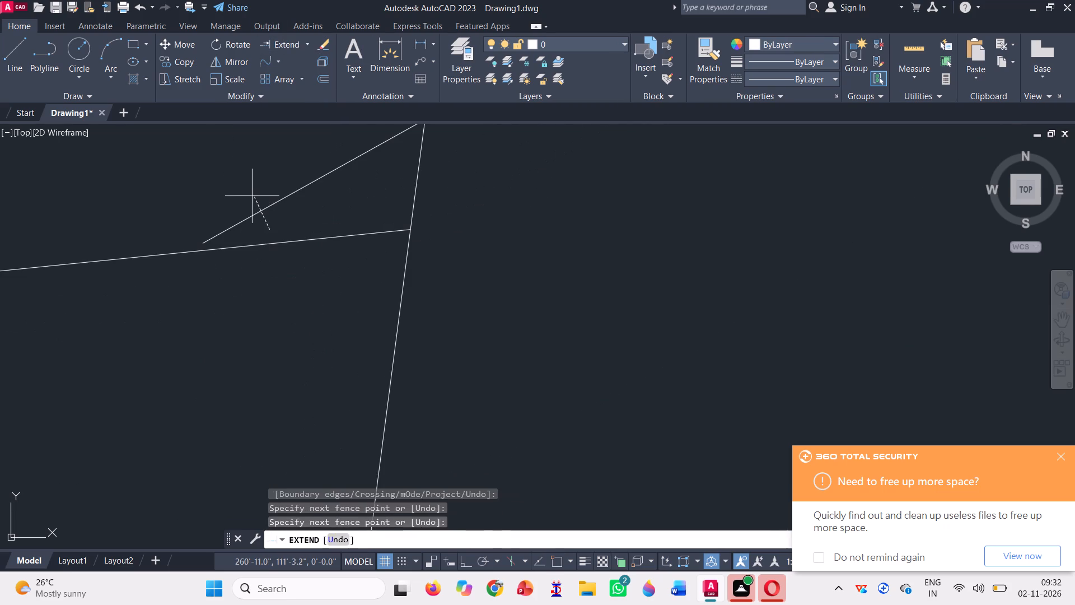
click(252, 196)
scroll(321, 299, down, 4)
scroll(470, 369, down, 2)
key(Escape)
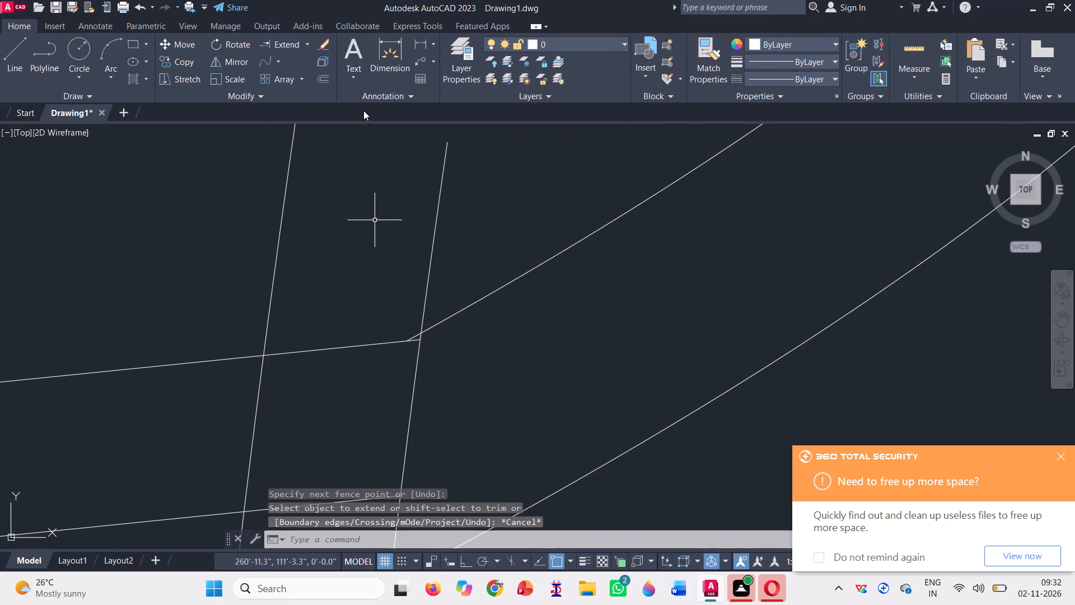
Trim the short piece of the sagging spline's upper line that overruns the inner loop curve's end.
click(307, 47)
click(289, 69)
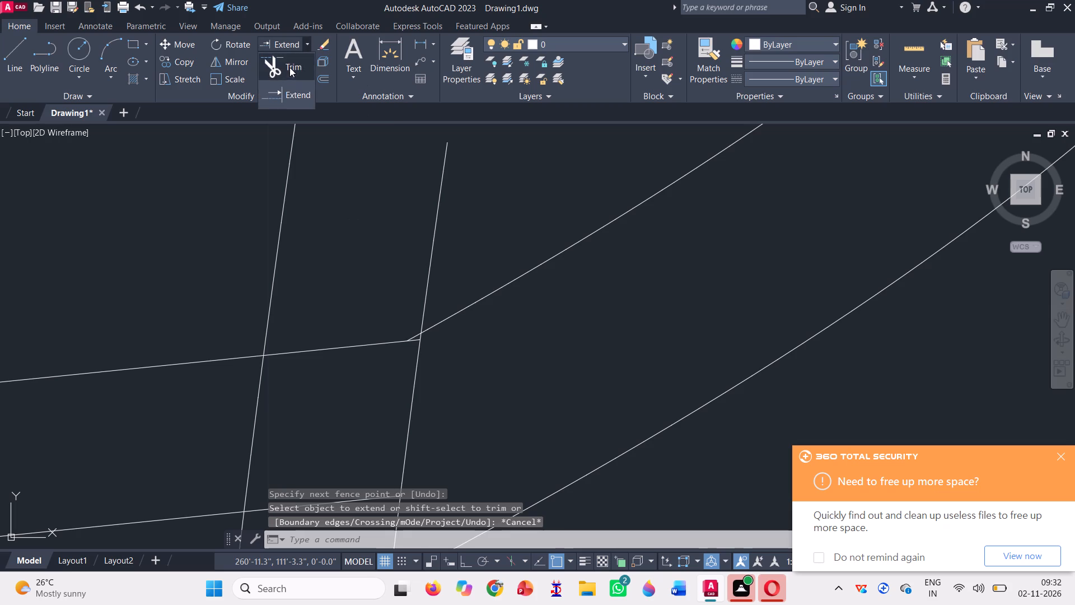
scroll(421, 345, up, 3)
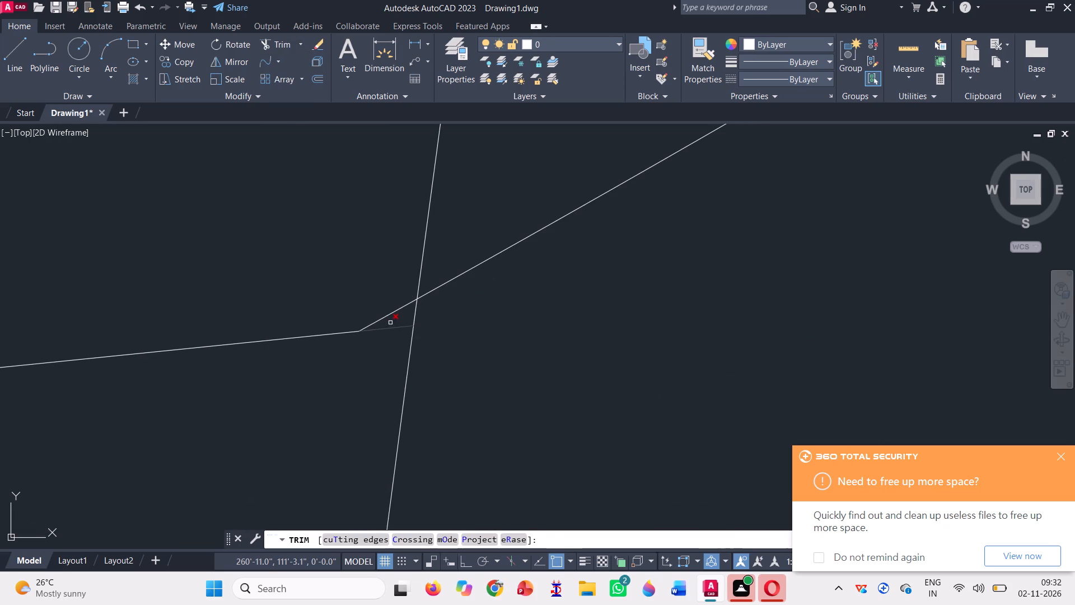
click(390, 321)
click(401, 345)
Replace the end loop's outer curve with an outward offset of the inner curve at 0'-1.0".
scroll(401, 344, down, 7)
scroll(532, 371, down, 2)
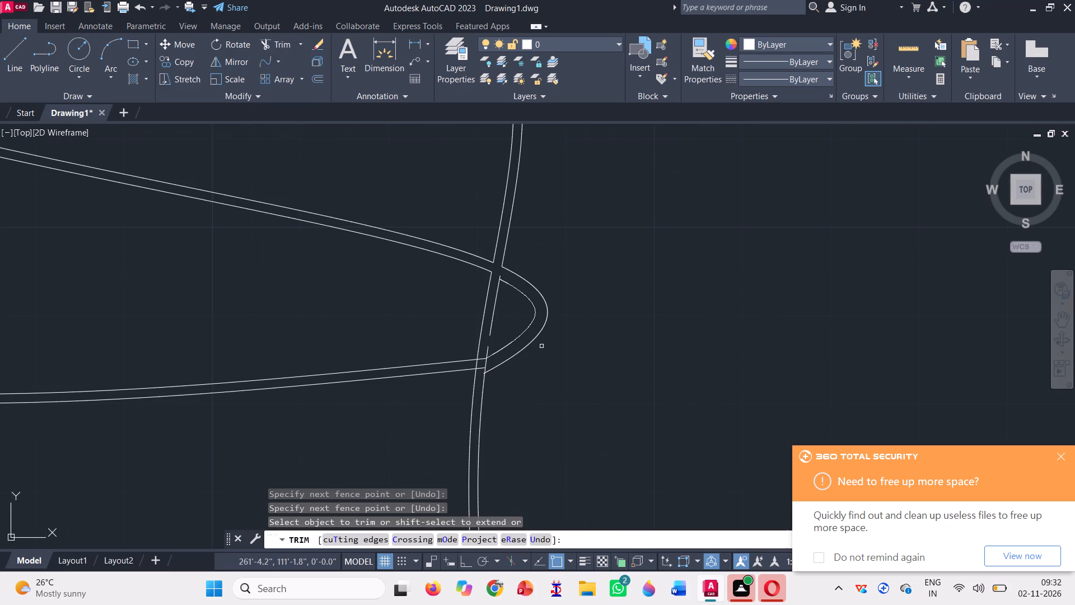
click(544, 321)
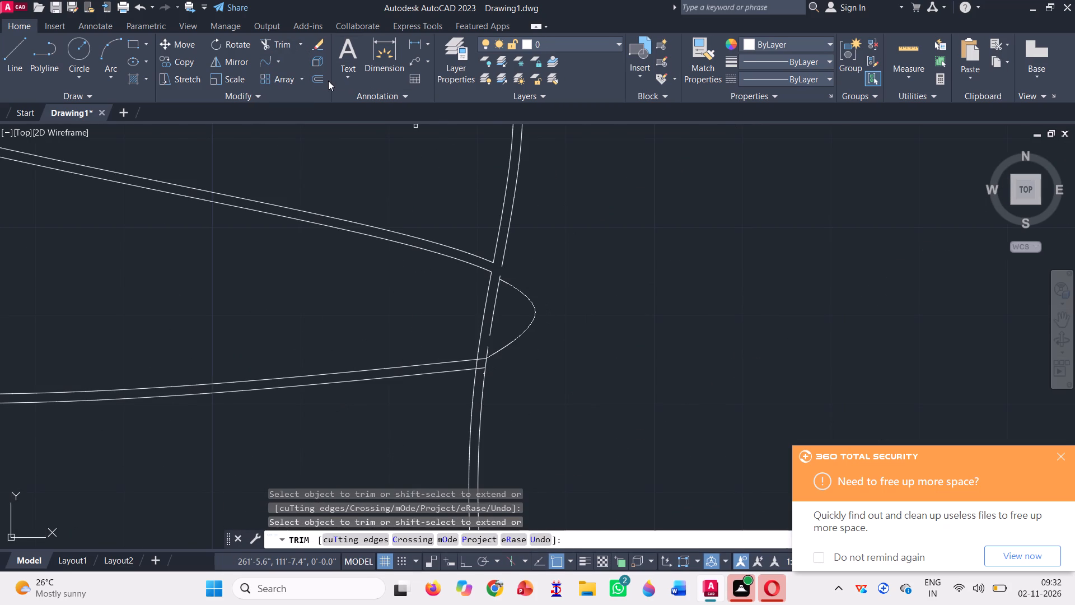
click(321, 77)
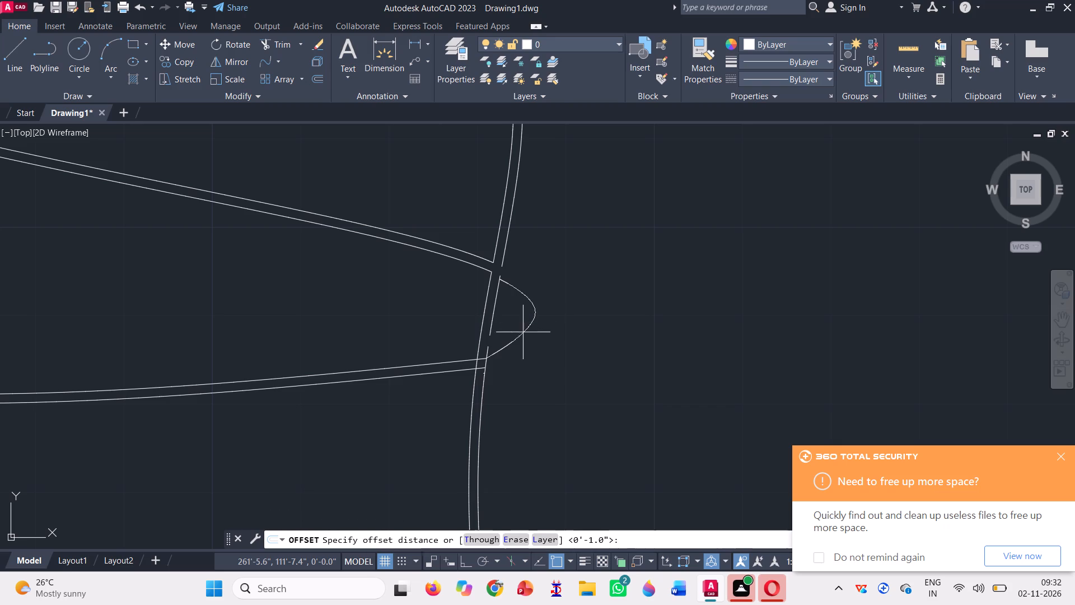
key(space)
click(494, 352)
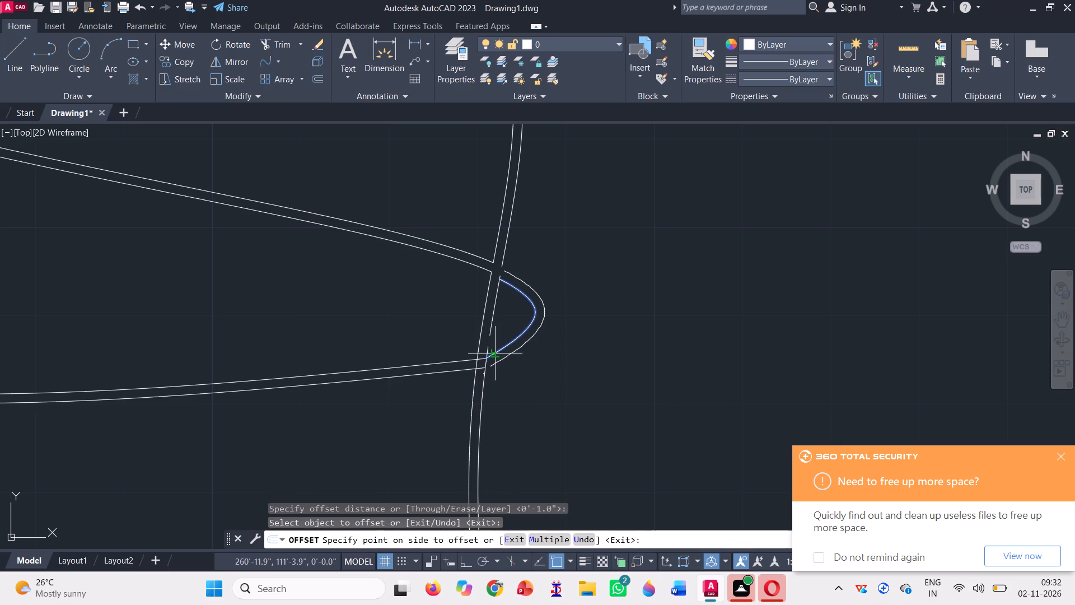
scroll(489, 367, up, 3)
click(494, 375)
scroll(496, 415, down, 2)
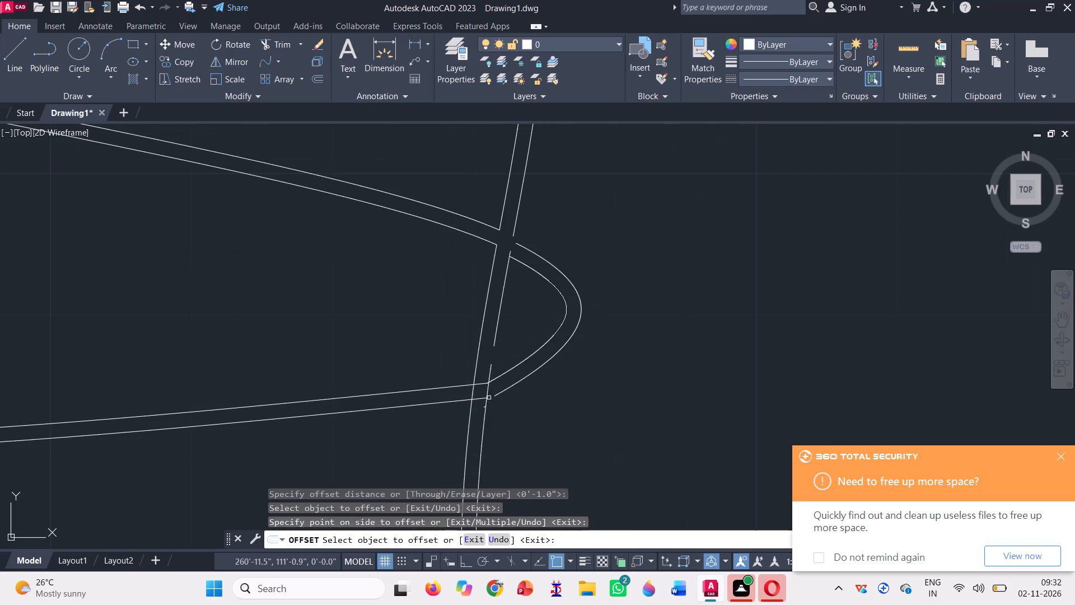
Extend the new outer loop curve's lower end to the large curve's far leg.
click(303, 44)
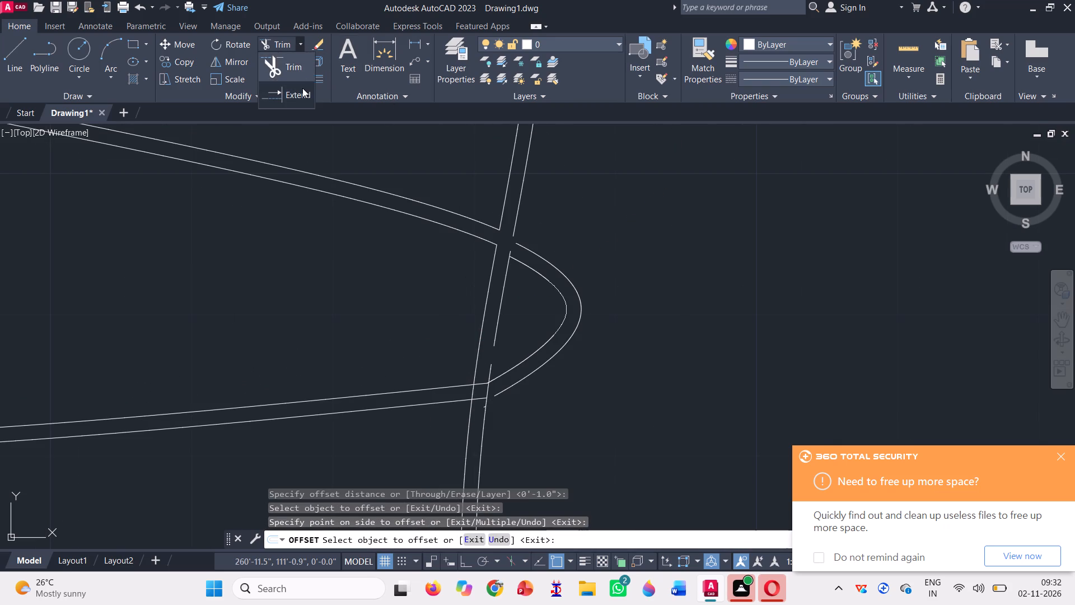
click(302, 88)
click(560, 370)
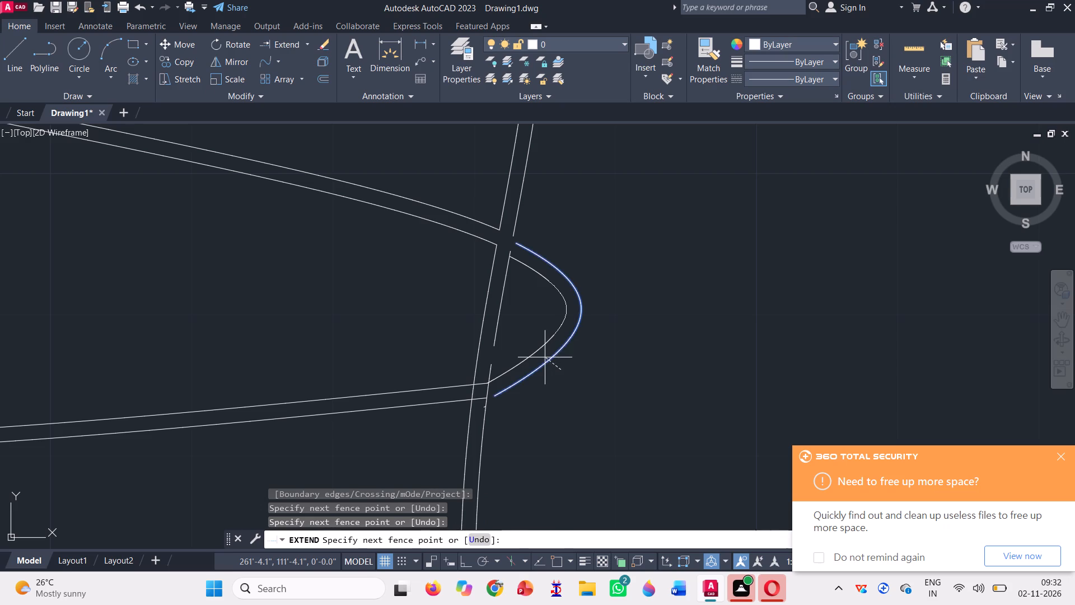
click(545, 357)
scroll(493, 402, up, 3)
click(510, 372)
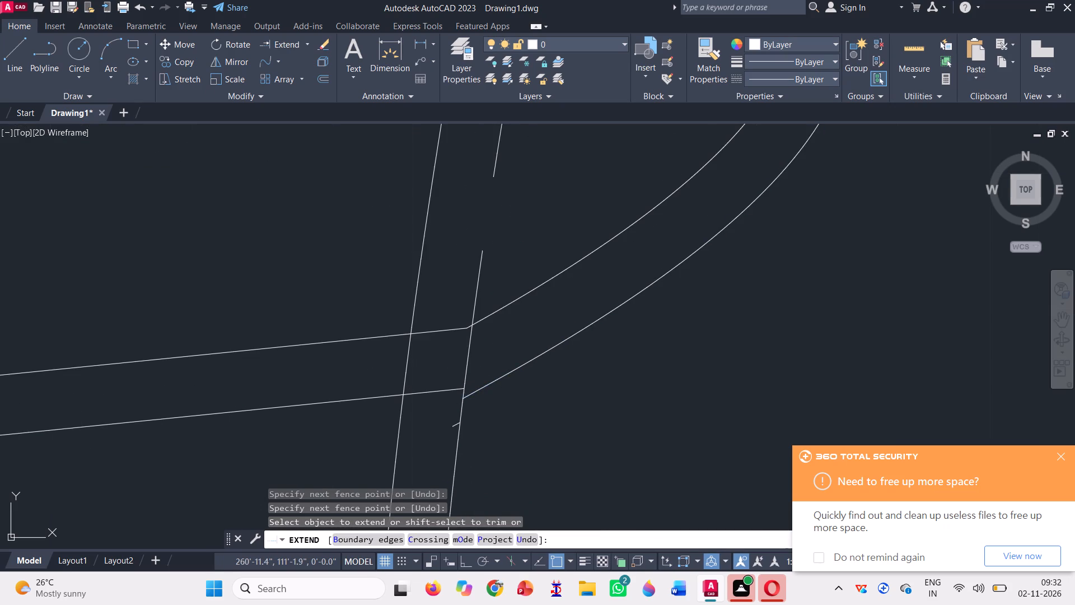
scroll(510, 373, down, 1)
key(space)
Erase the leftover stub of the old outer loop curve beside the large curve's far leg.
scroll(486, 398, up, 3)
click(434, 440)
click(443, 432)
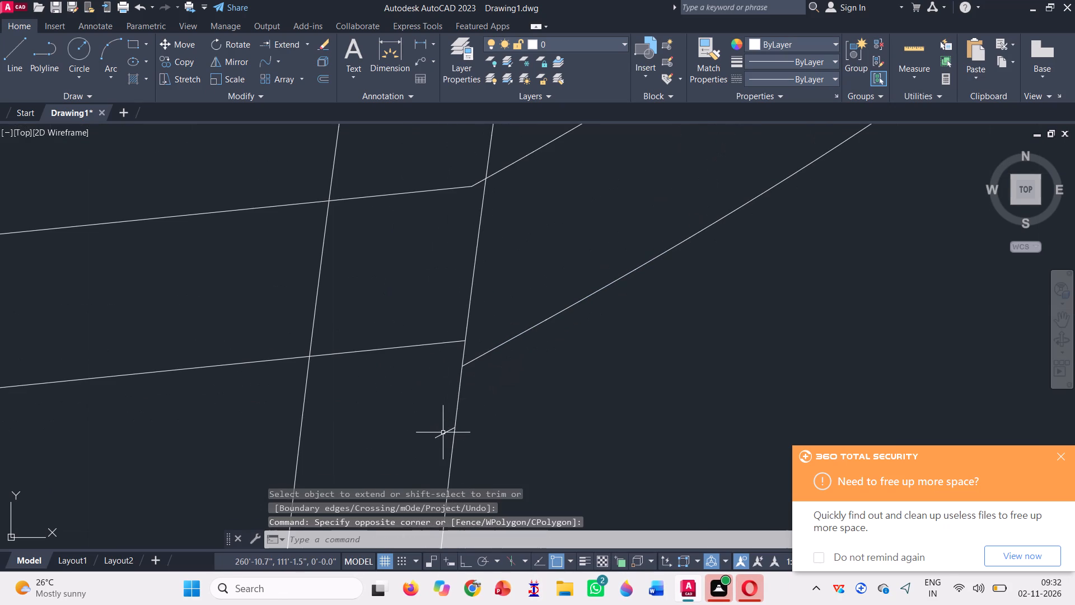
click(443, 432)
scroll(426, 427, down, 2)
key(Delete)
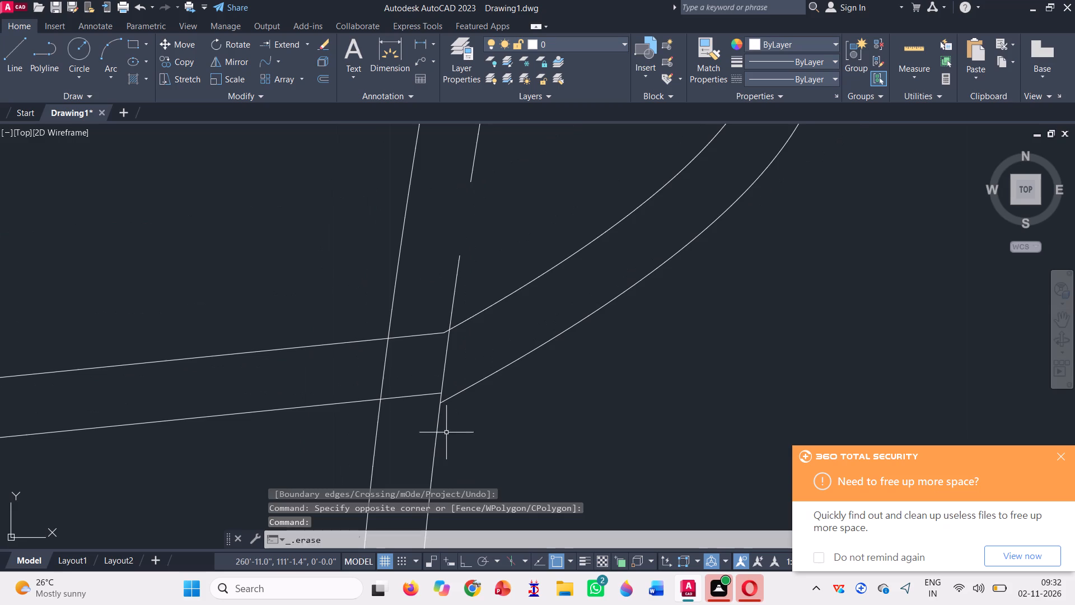
scroll(446, 430, down, 3)
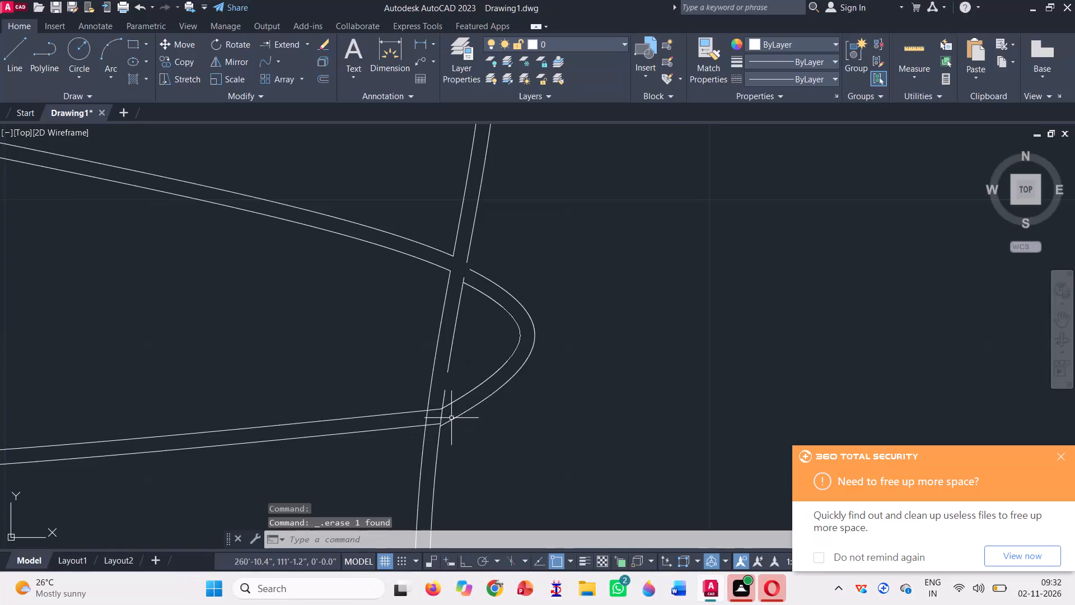
Move the loop's outer curve so its lower end meets the end of the lower path's bottom edge.
scroll(463, 426, up, 3)
click(447, 416)
click(432, 388)
text(m)
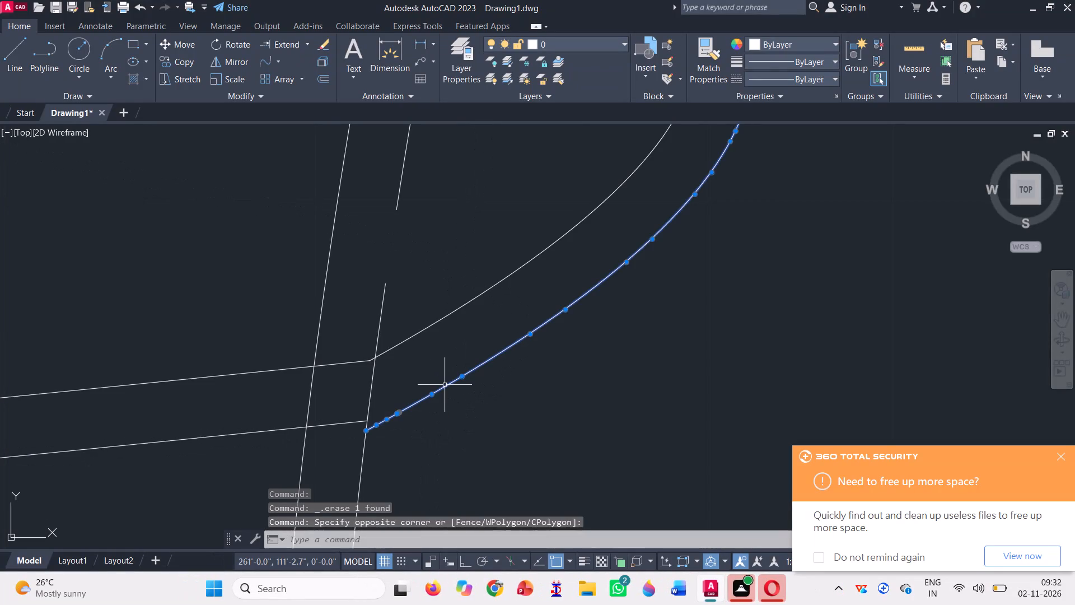
key(space)
scroll(358, 438, up, 3)
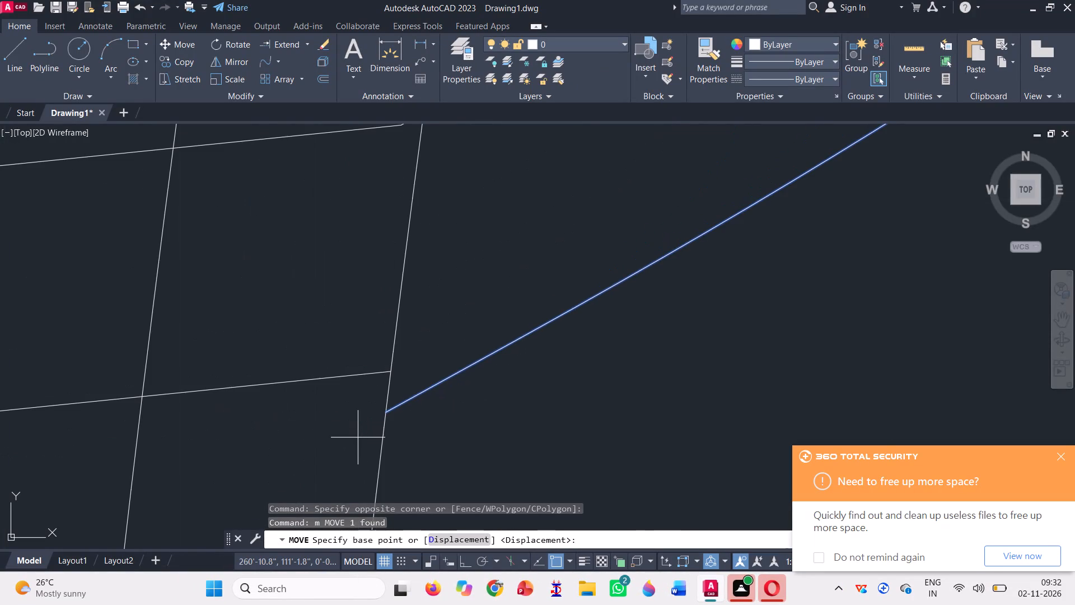
click(386, 409)
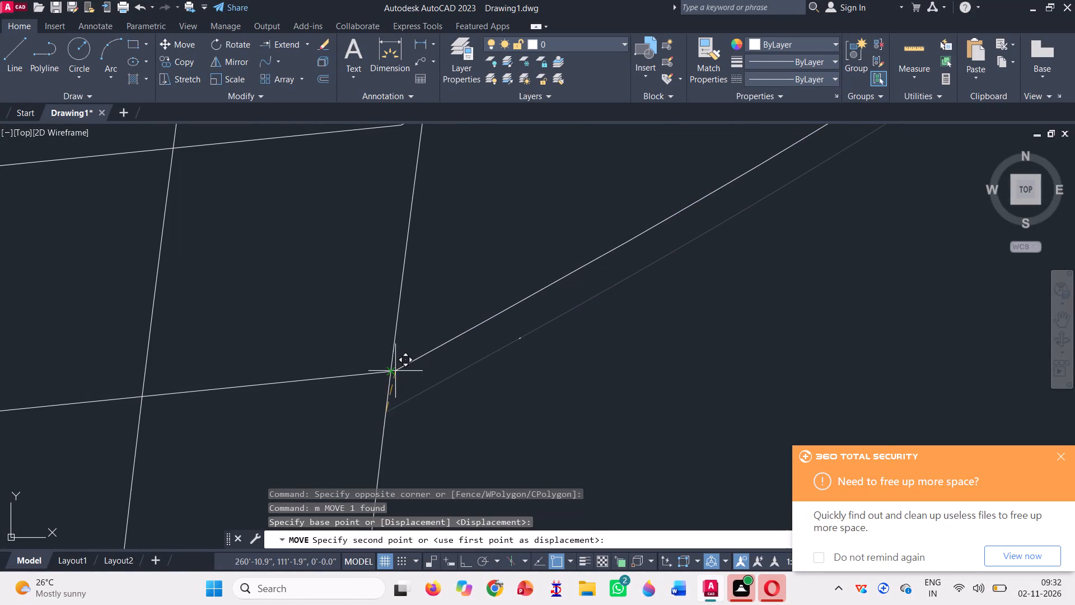
click(389, 371)
scroll(375, 407, down, 5)
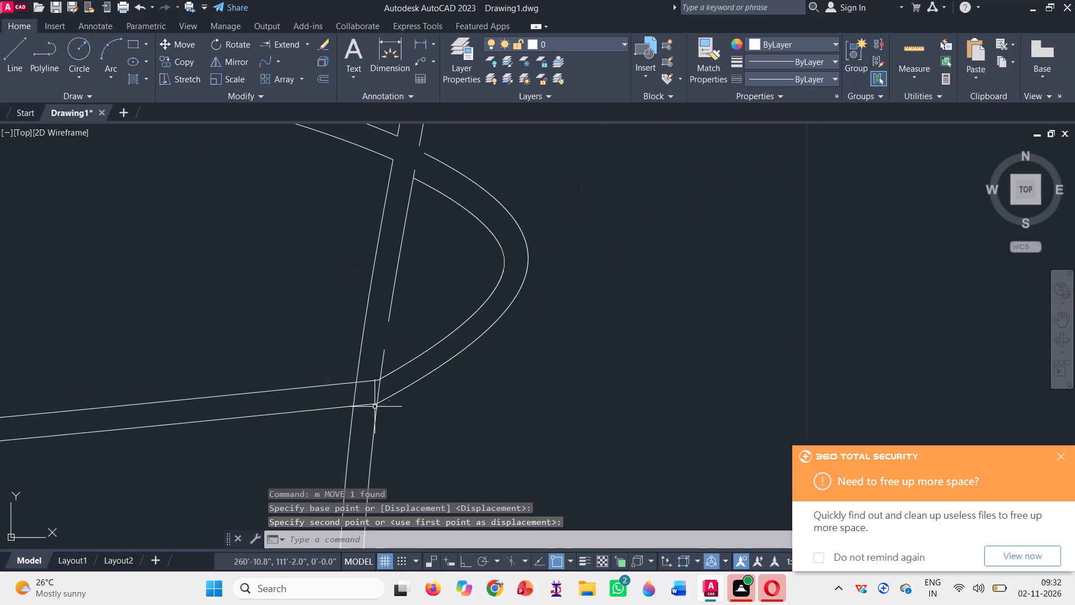
Extend the steep path's east edge and the loop's outer curve toward each other at the upper junction.
scroll(385, 300, down, 1)
scroll(408, 215, up, 3)
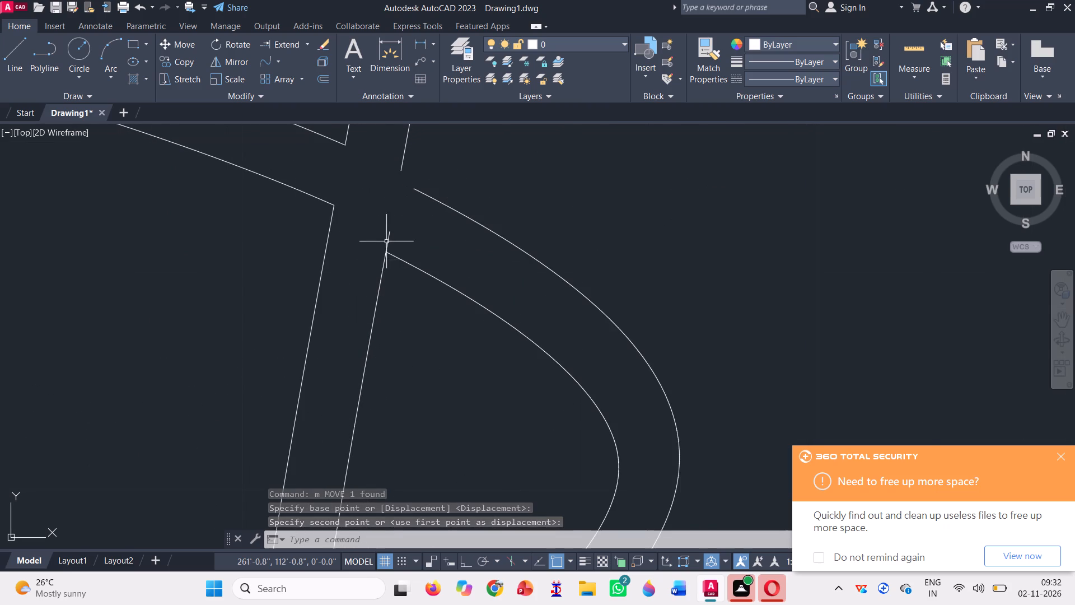
scroll(390, 229, down, 1)
click(282, 41)
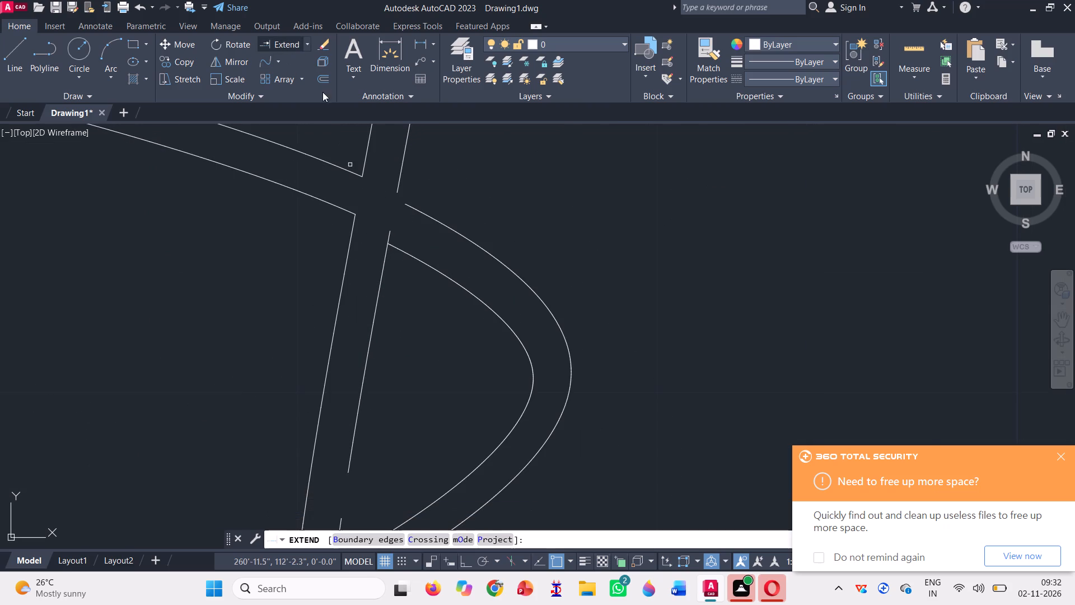
click(400, 178)
click(414, 206)
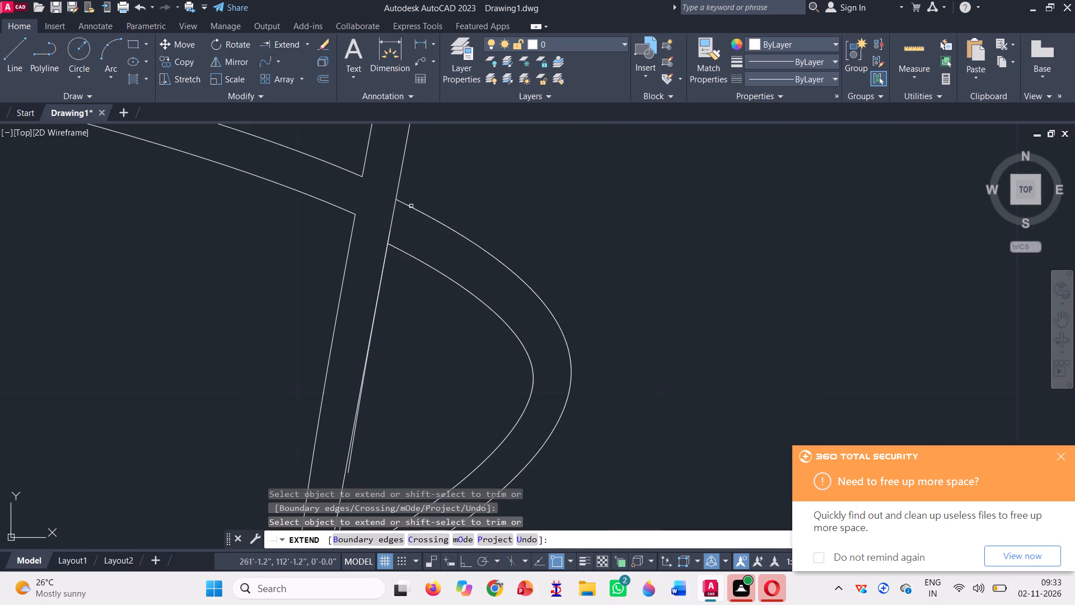
scroll(404, 206, down, 2)
key(Escape)
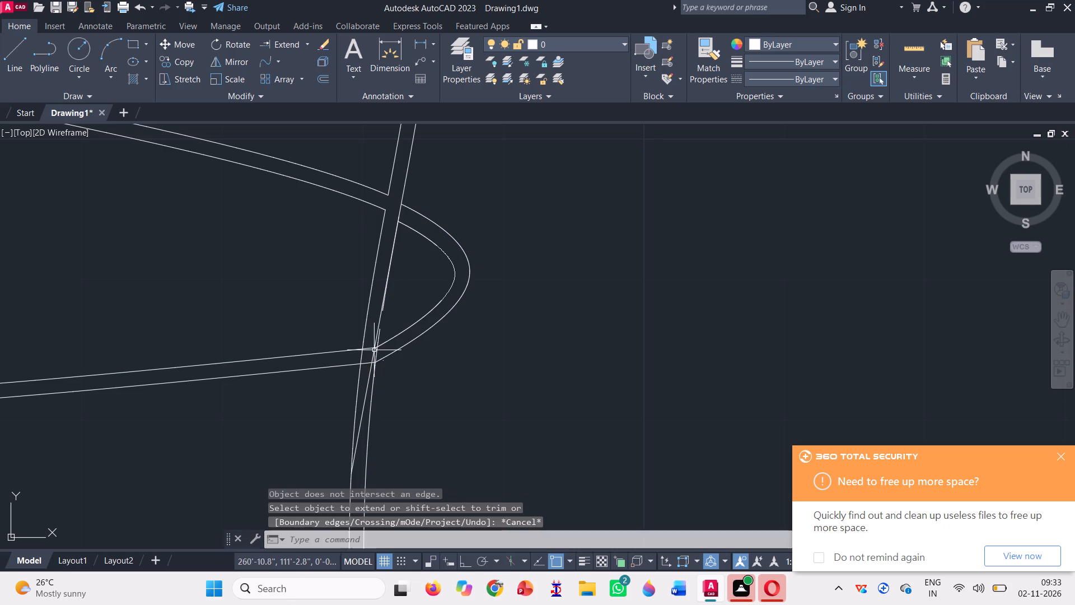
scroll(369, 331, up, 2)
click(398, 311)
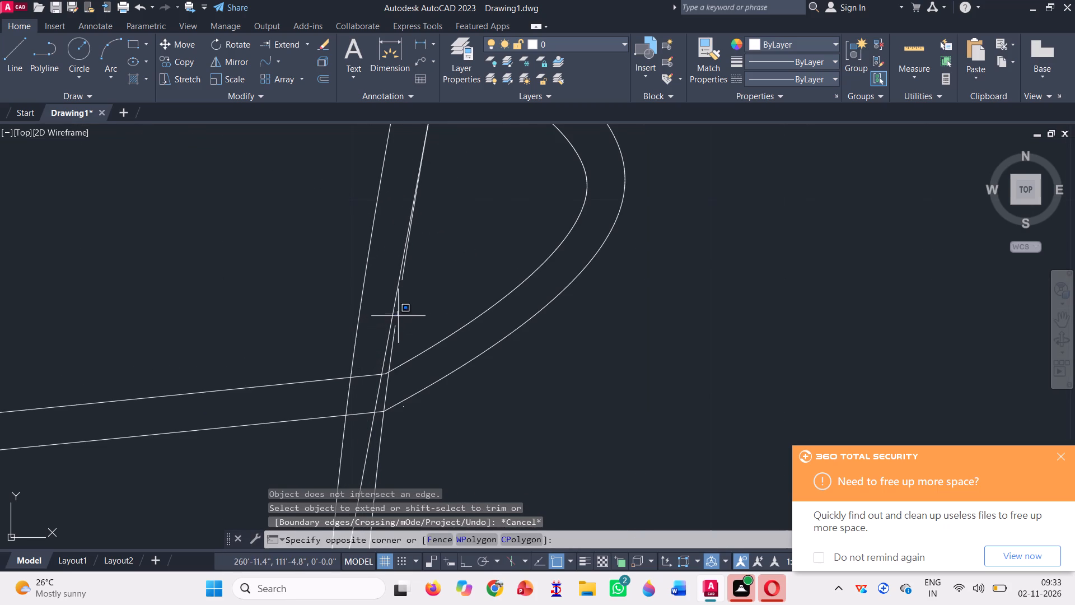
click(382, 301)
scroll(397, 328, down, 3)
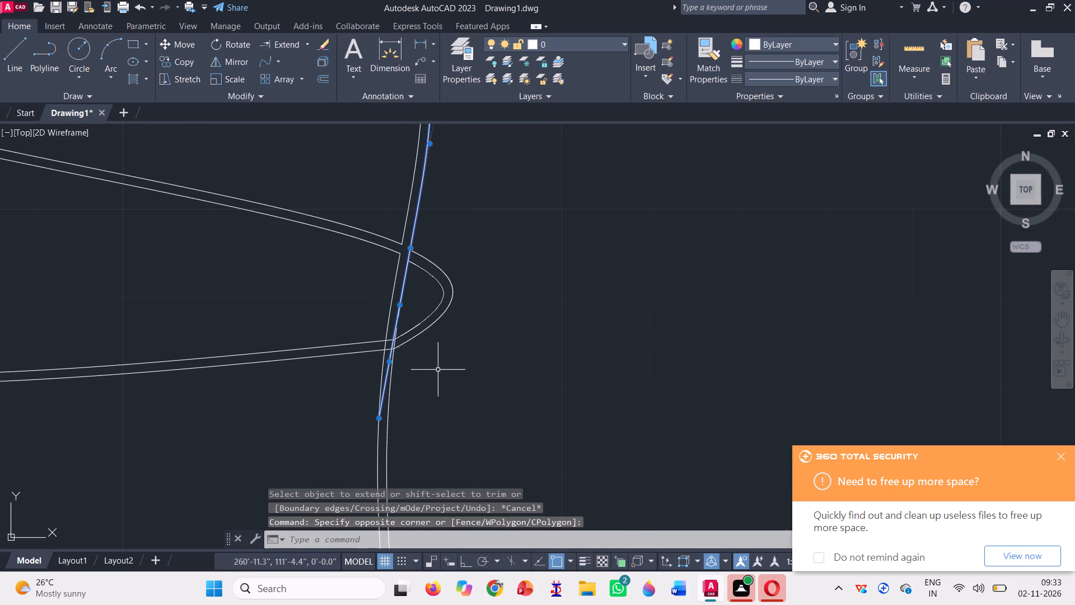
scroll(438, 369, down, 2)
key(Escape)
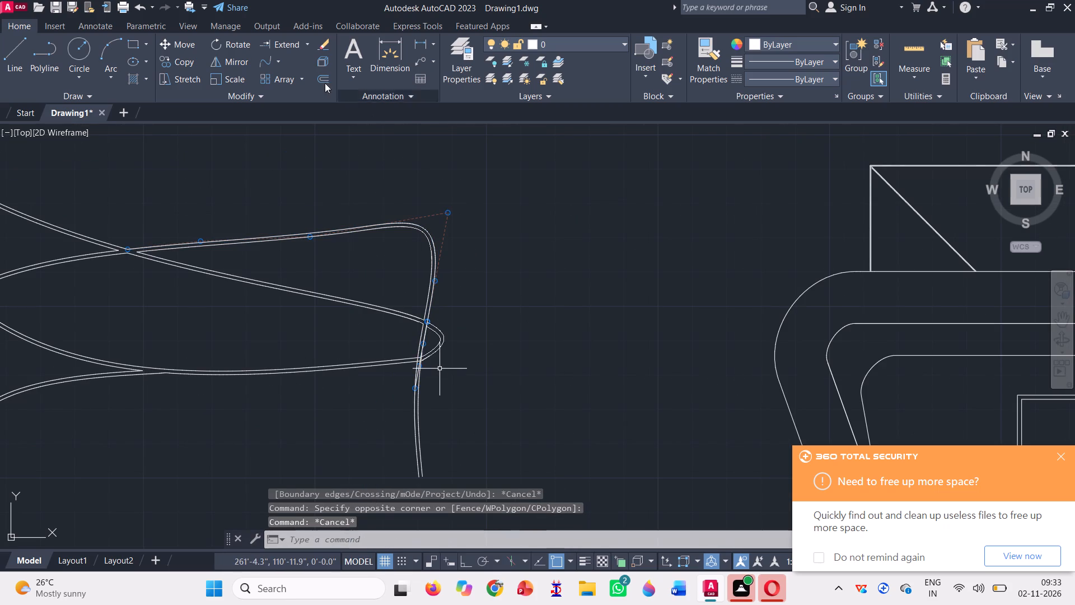
Trim off the surplus extension of the steep path's east edge, from the upper junction down past the lower path.
click(309, 40)
click(298, 61)
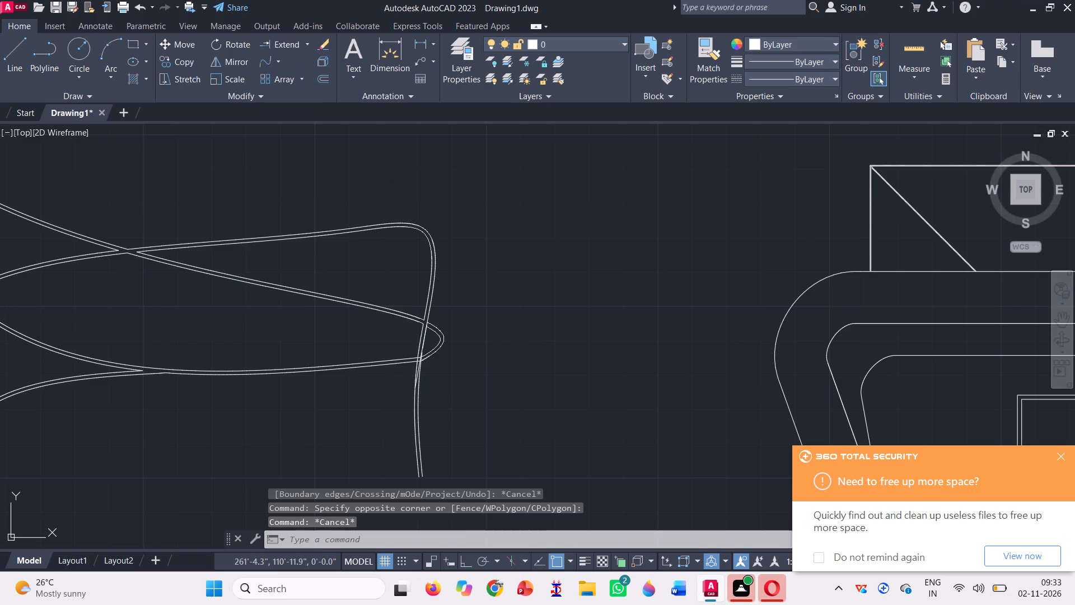
scroll(439, 356, up, 4)
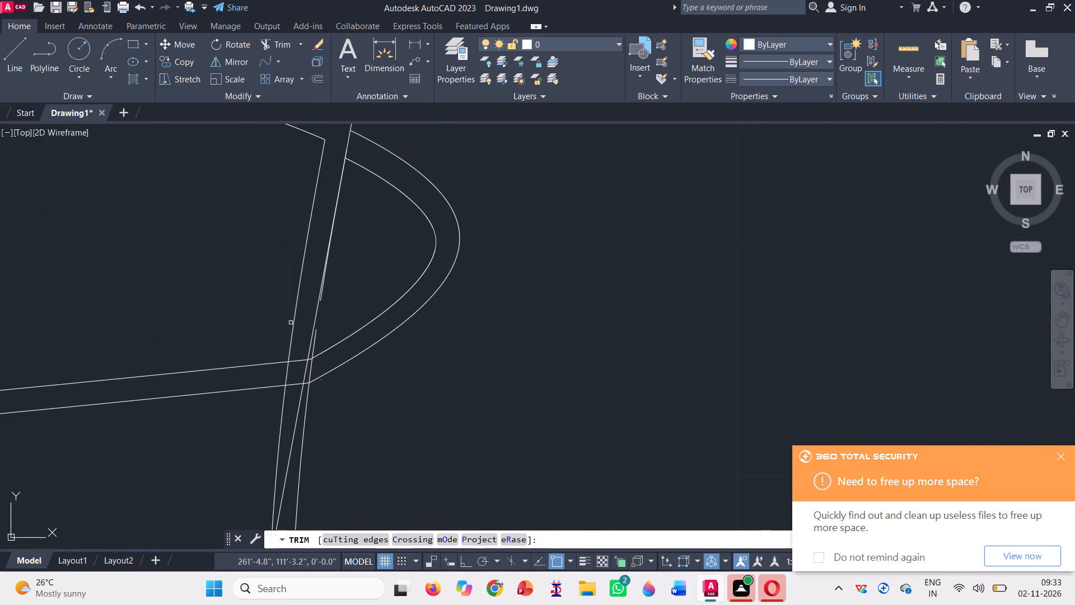
click(319, 312)
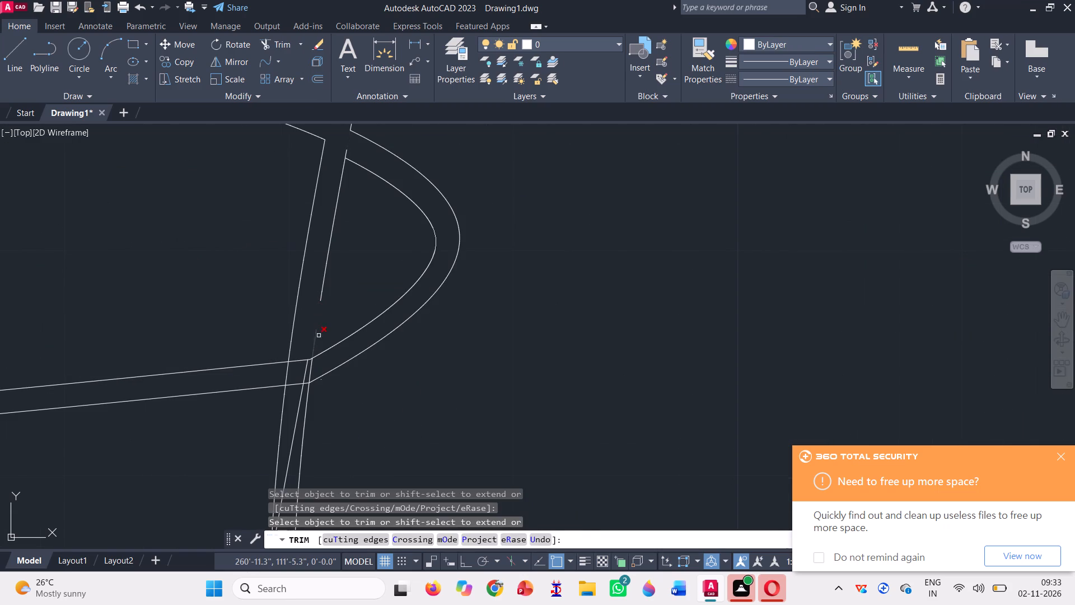
click(302, 373)
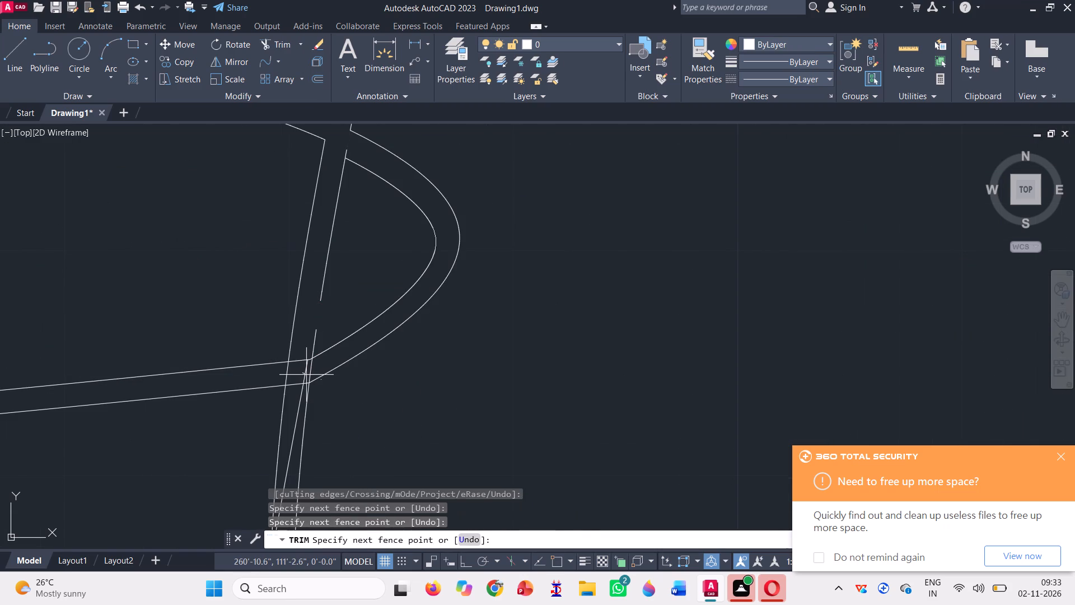
click(306, 374)
click(293, 402)
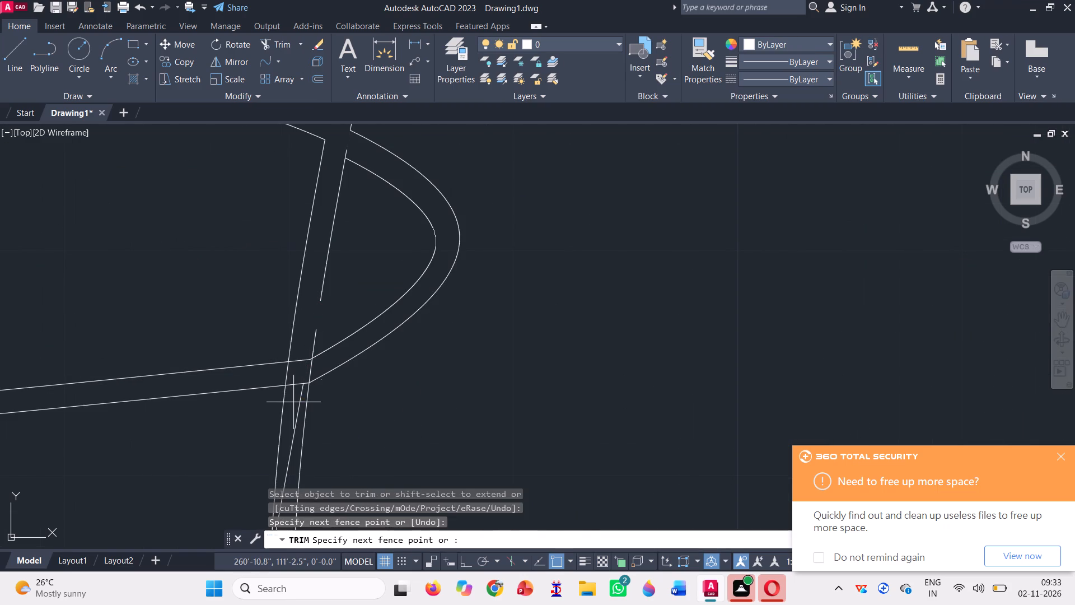
click(298, 419)
scroll(291, 415, down, 3)
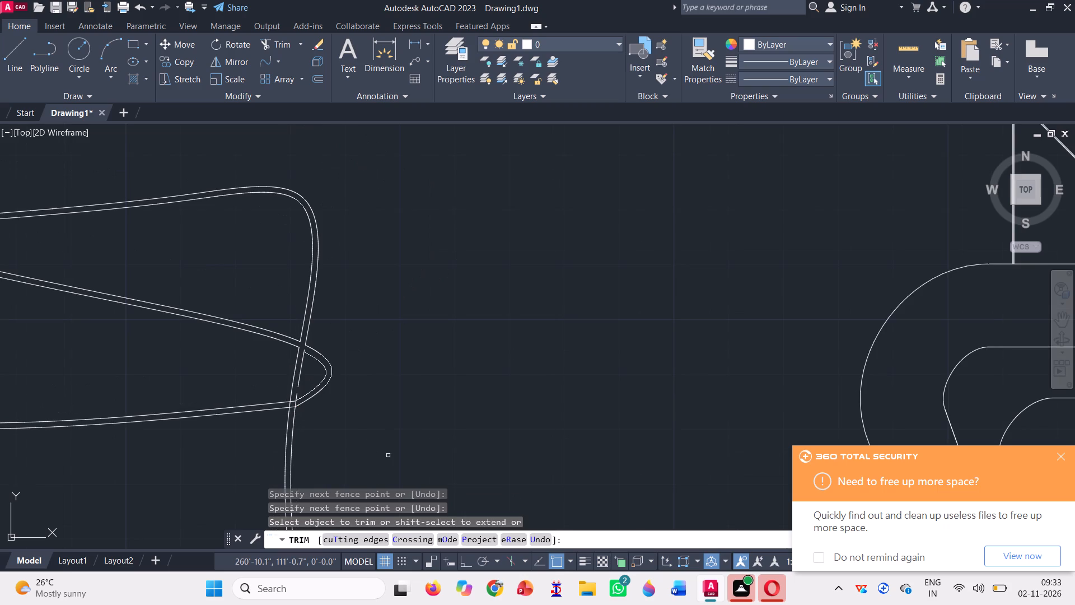
key(Escape)
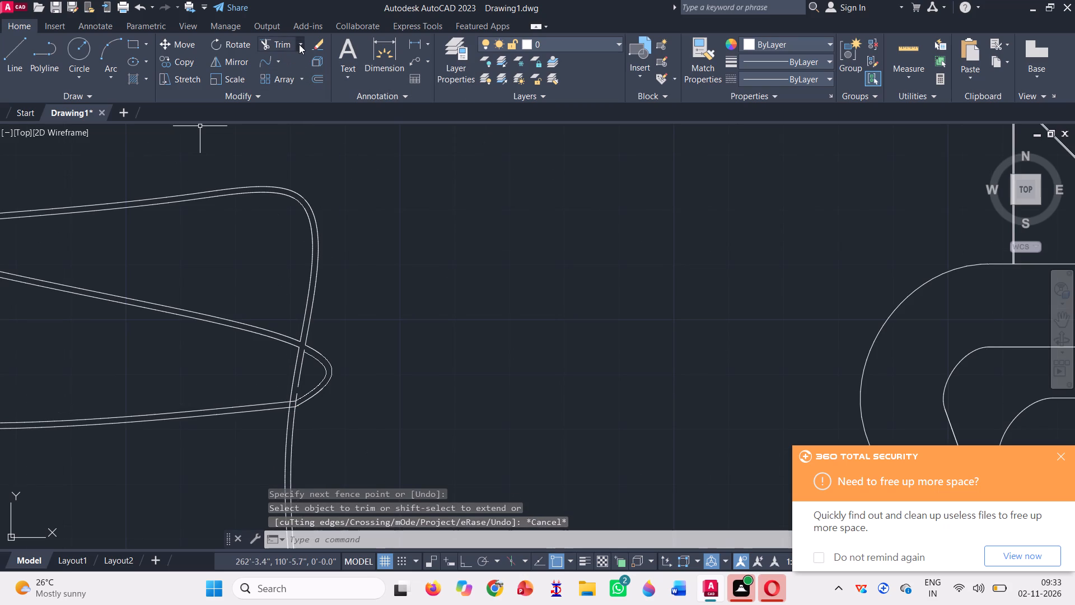
Extend the steep path's east edge inside the loop across the gap to the lower junction.
click(299, 44)
click(274, 94)
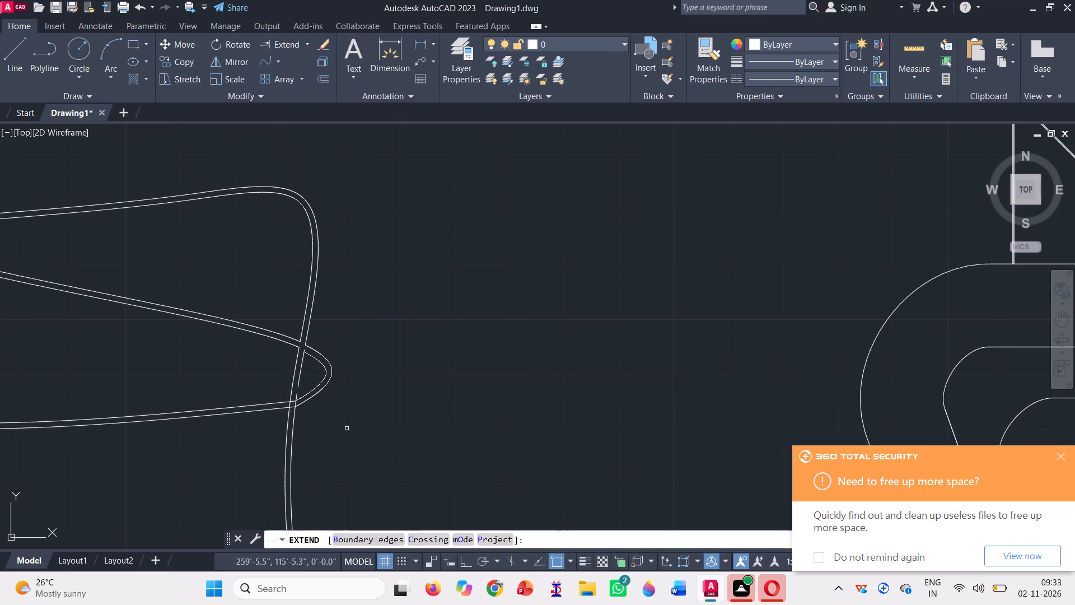
scroll(320, 425, up, 3)
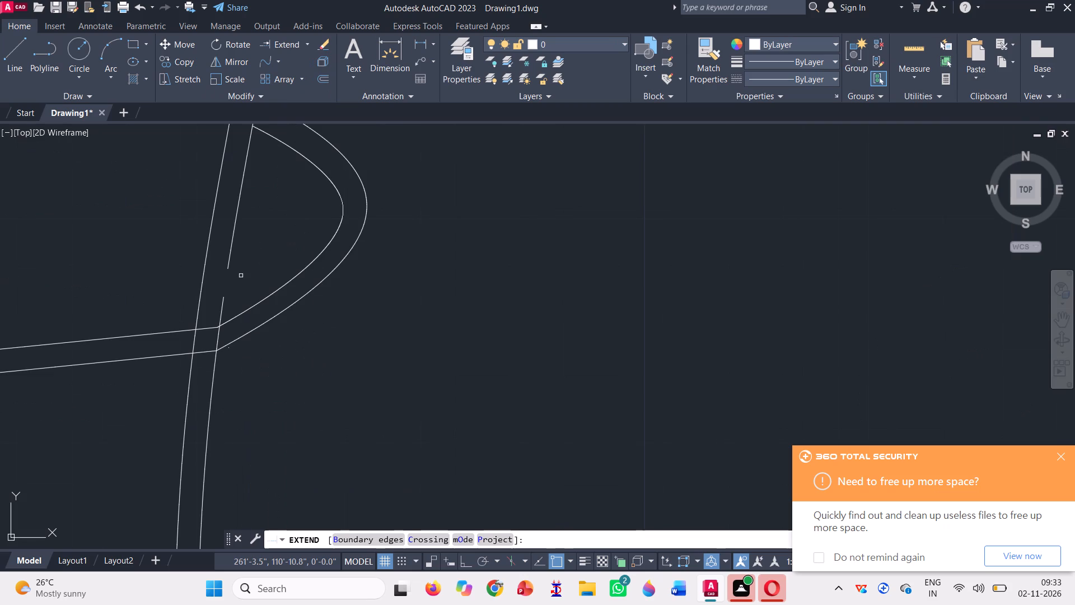
click(230, 260)
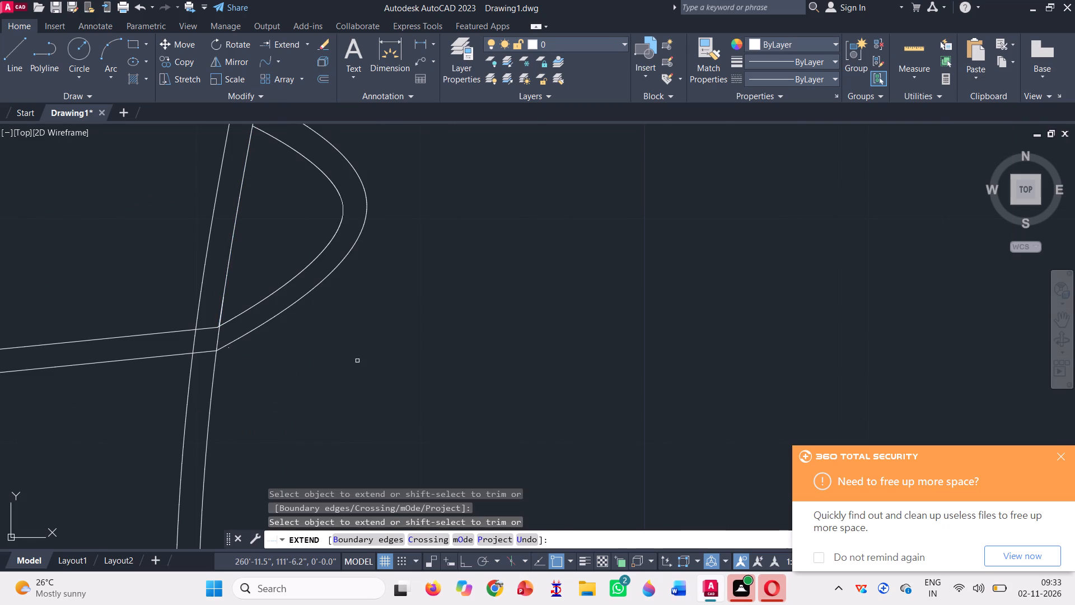
scroll(358, 361, down, 1)
click(303, 44)
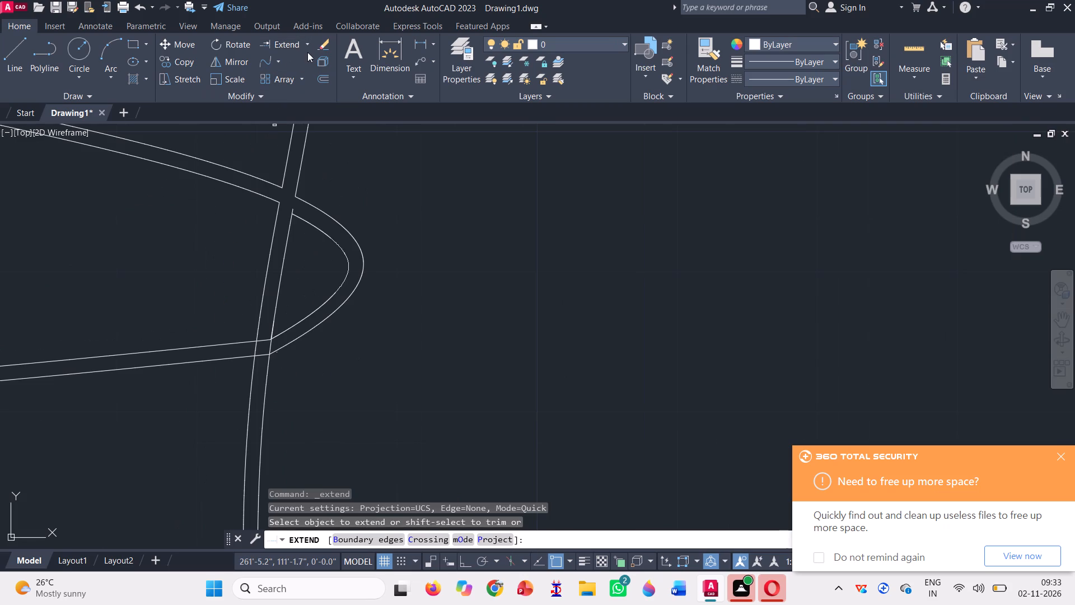
Trim the short stub of the steep path's east edge projecting above the loop's inner curve at the upper junction.
click(307, 45)
click(288, 67)
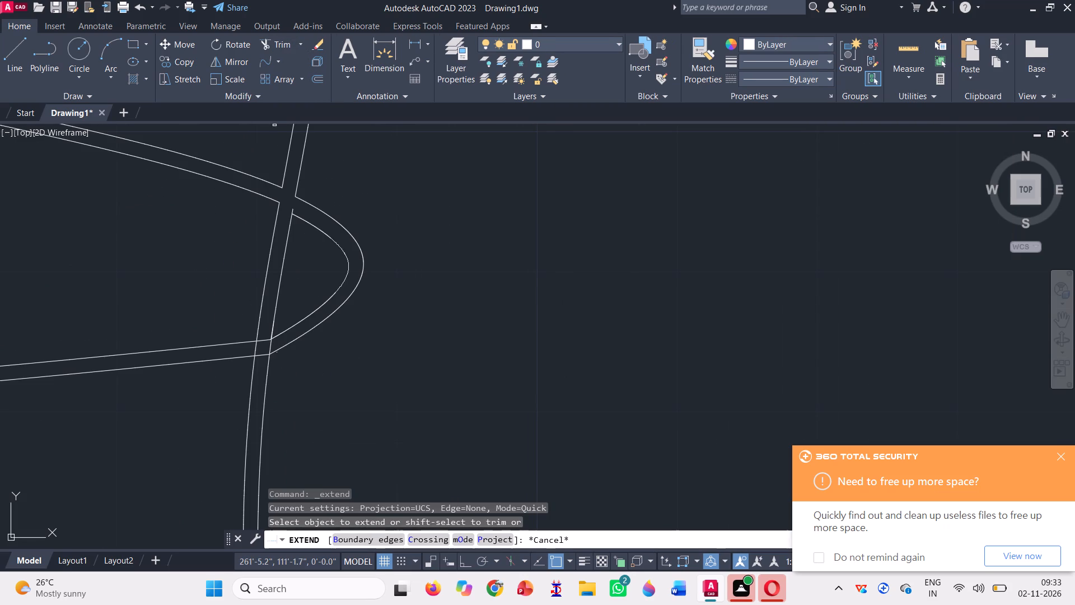
scroll(298, 213, up, 3)
click(273, 198)
scroll(396, 236, down, 2)
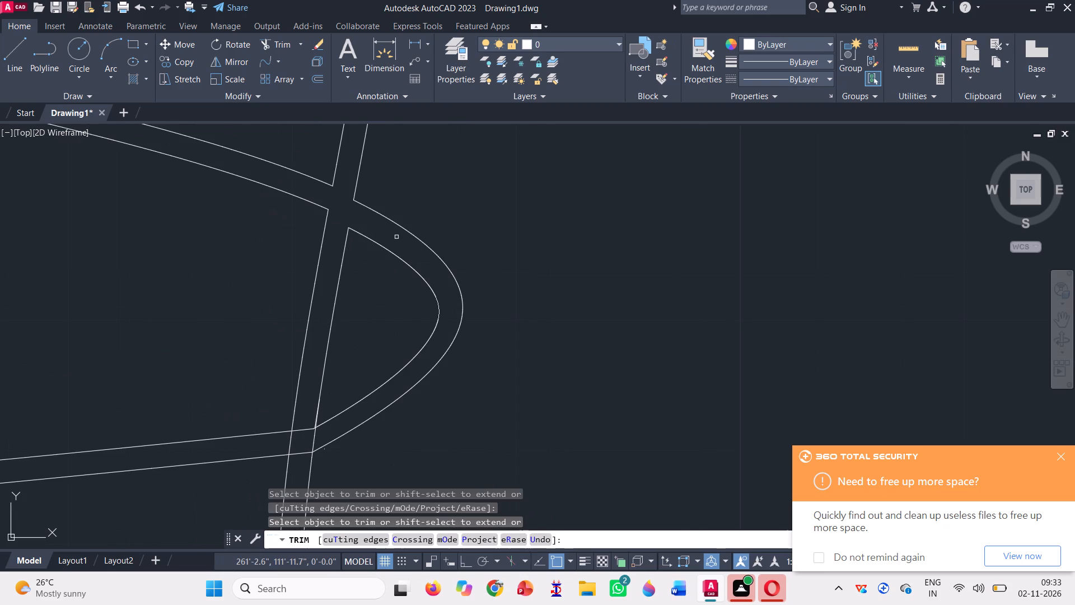
Trim the overlapping line and the path edges crossing inside the lower junction so the intersection is open.
scroll(396, 237, down, 2)
scroll(359, 313, up, 4)
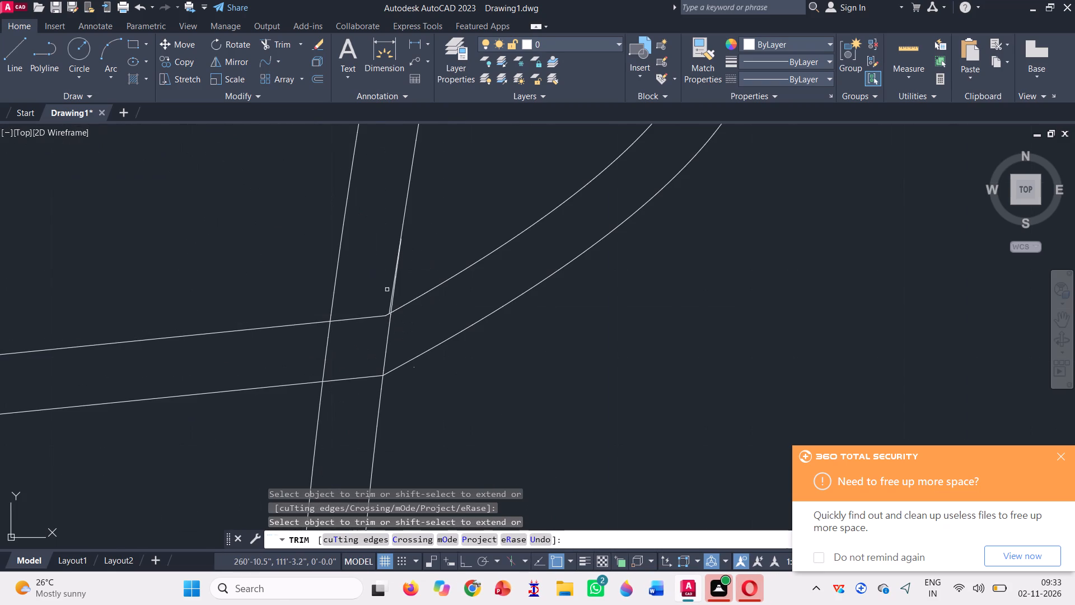
scroll(395, 284, up, 3)
click(386, 292)
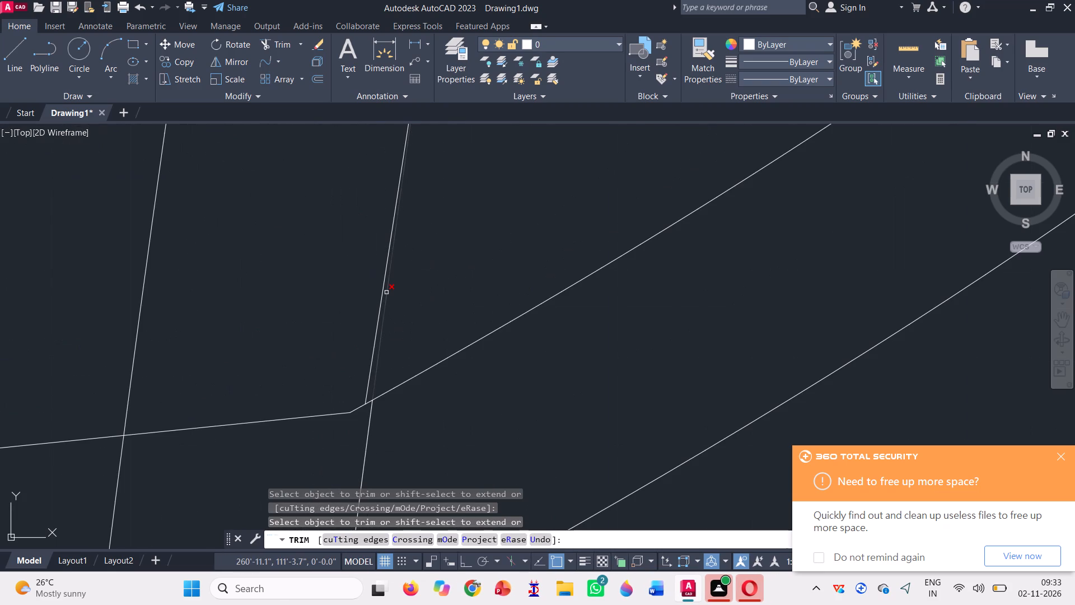
scroll(380, 348, down, 3)
click(382, 380)
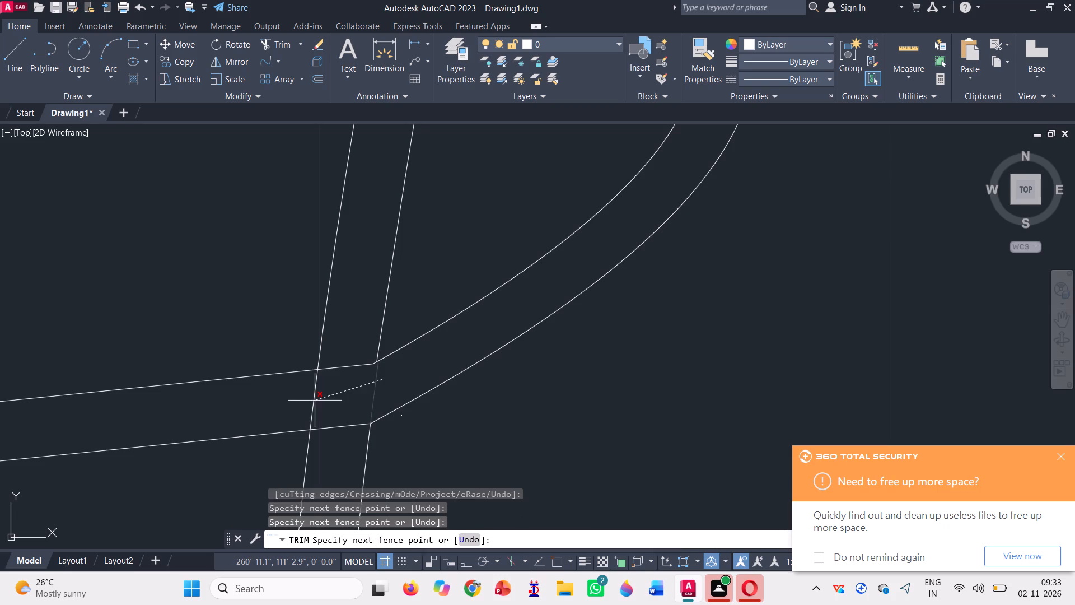
click(295, 403)
scroll(377, 397, down, 3)
scroll(358, 414, up, 3)
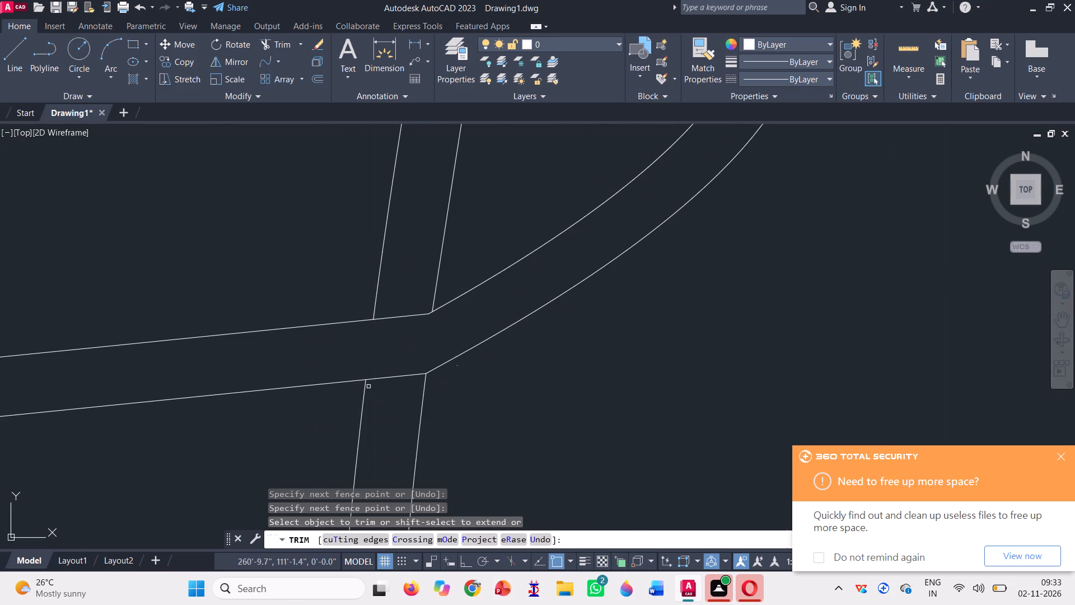
click(400, 288)
click(387, 435)
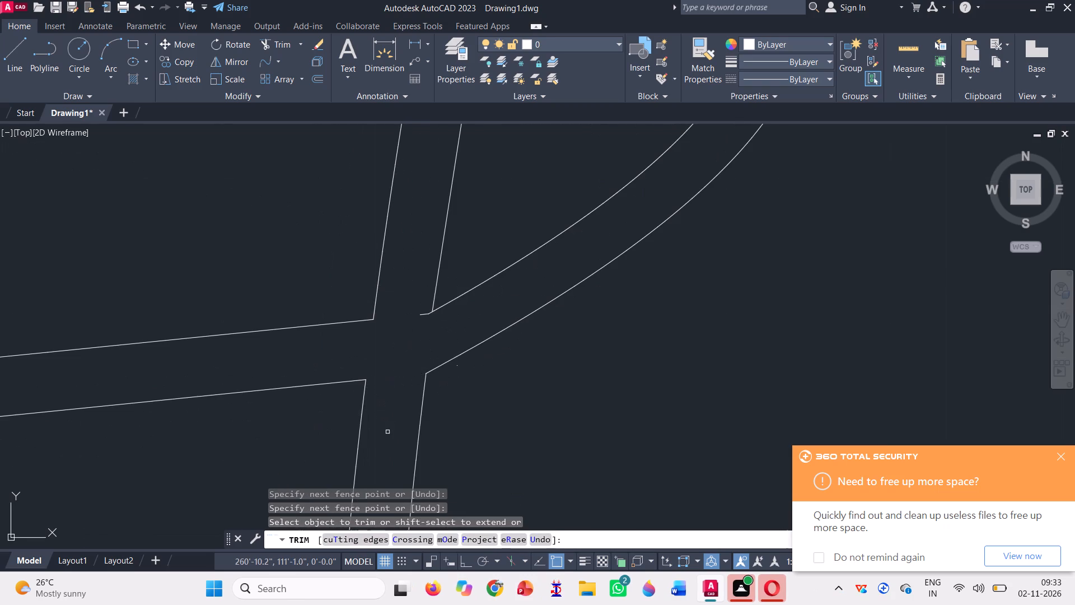
Trim the small leftover edge fragments beside the inner corner of the loop at the lower junction.
scroll(387, 426, down, 1)
scroll(387, 368, up, 3)
click(493, 320)
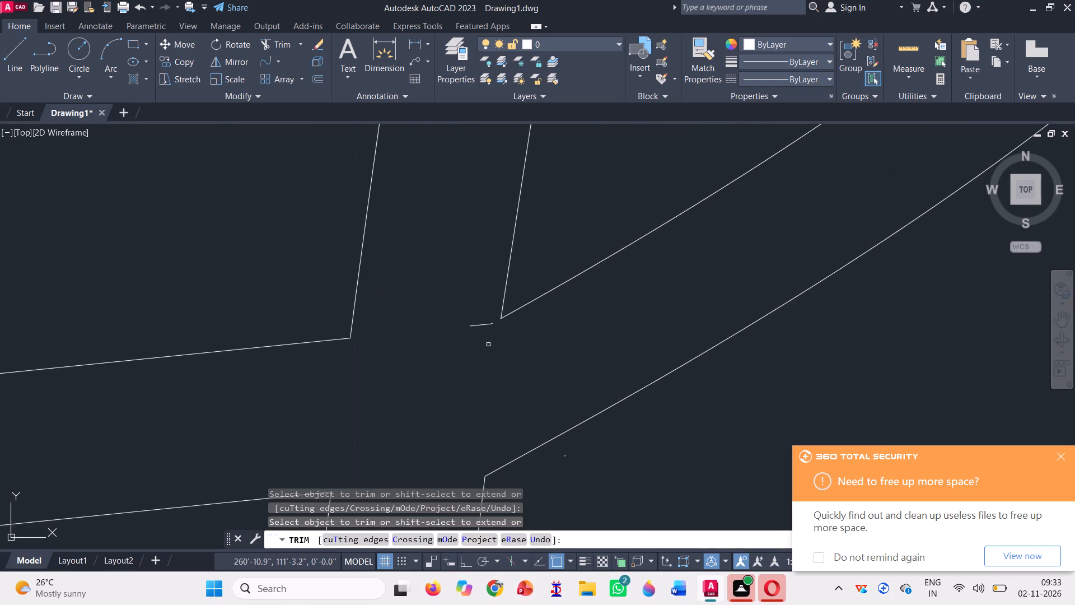
click(487, 321)
click(487, 323)
scroll(482, 323, down, 3)
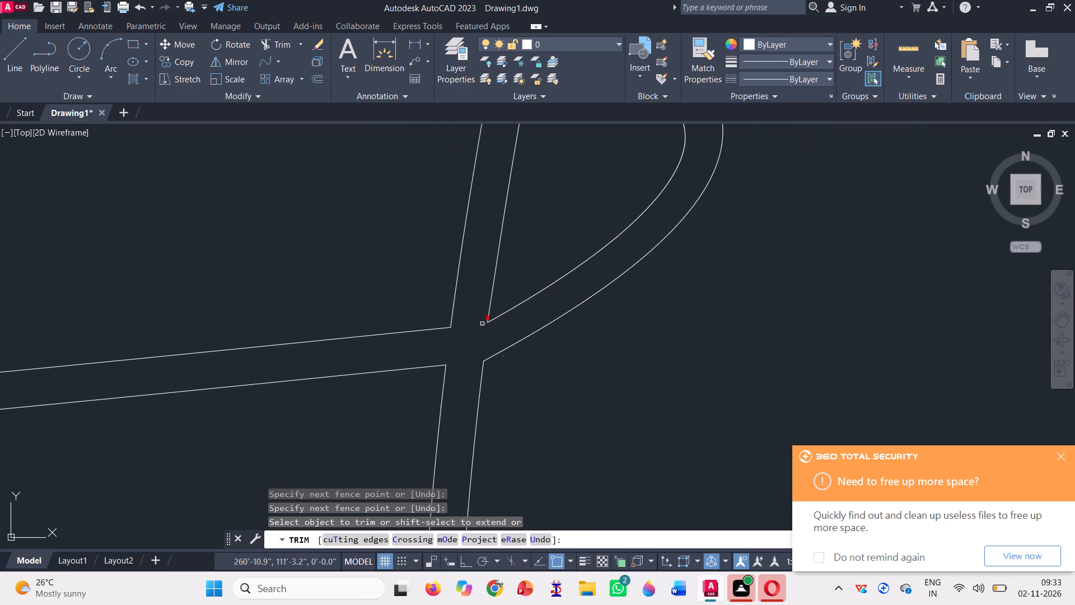
scroll(482, 324, up, 7)
click(471, 332)
click(344, 268)
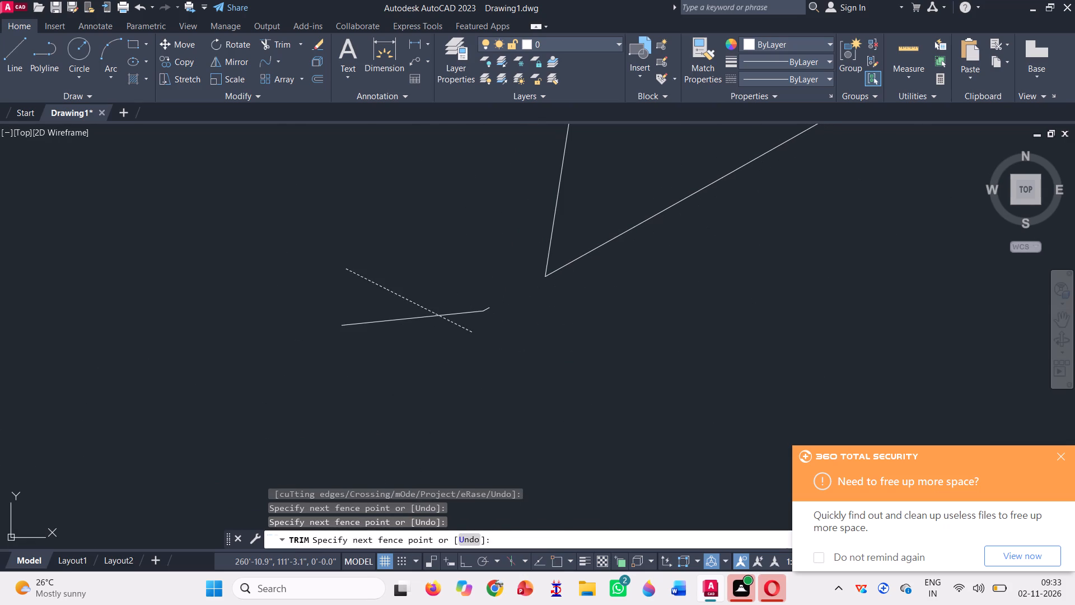
click(488, 313)
click(481, 295)
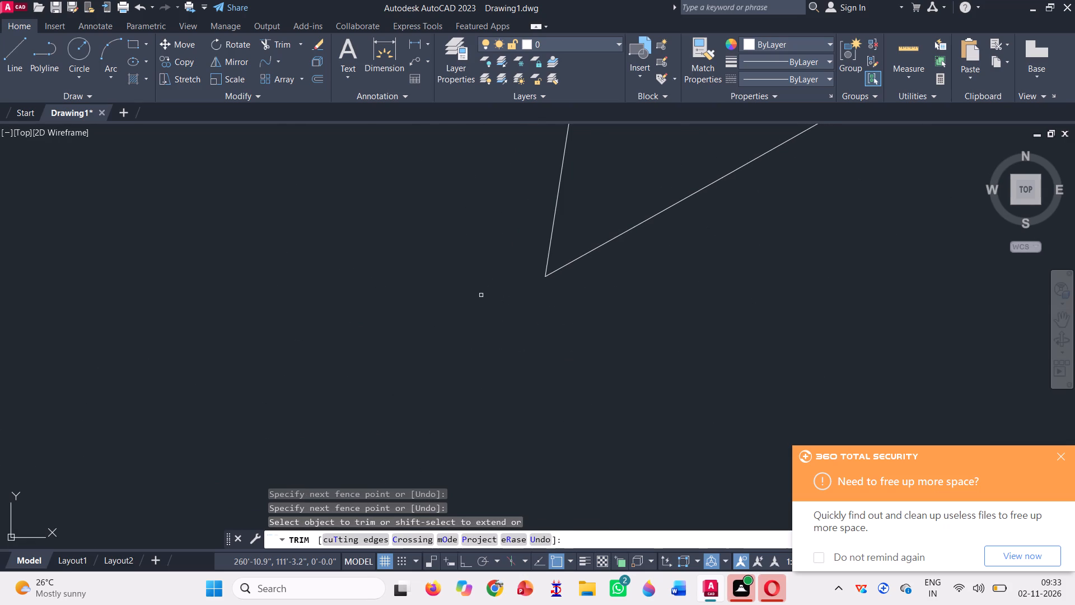
key(Escape)
click(487, 365)
click(349, 244)
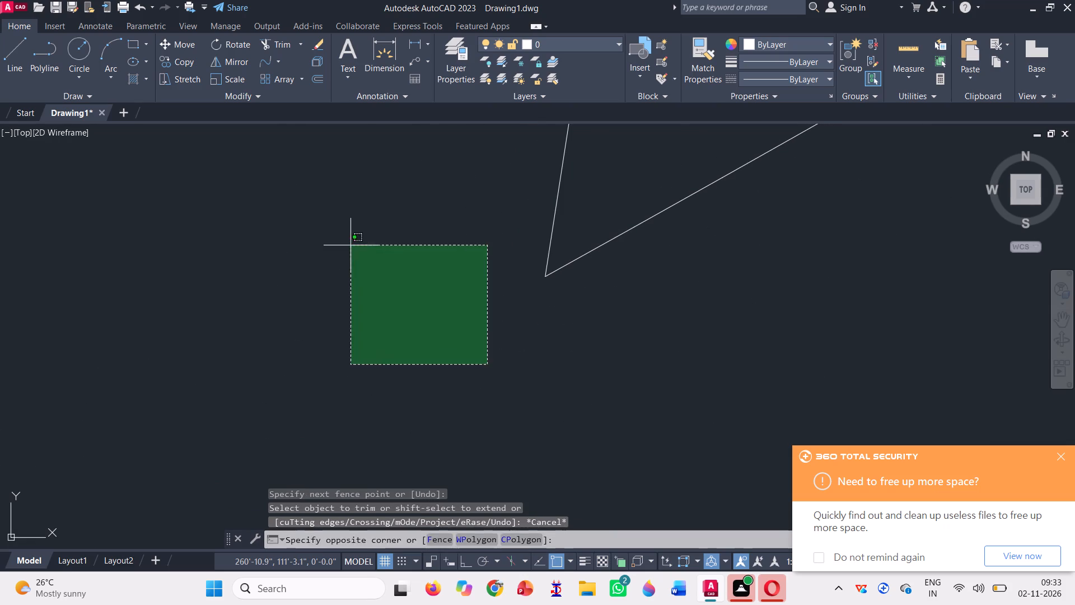
scroll(410, 344, down, 5)
Erase the tiny leftover fragment just outside the loop's outer edge at the lower junction.
click(484, 411)
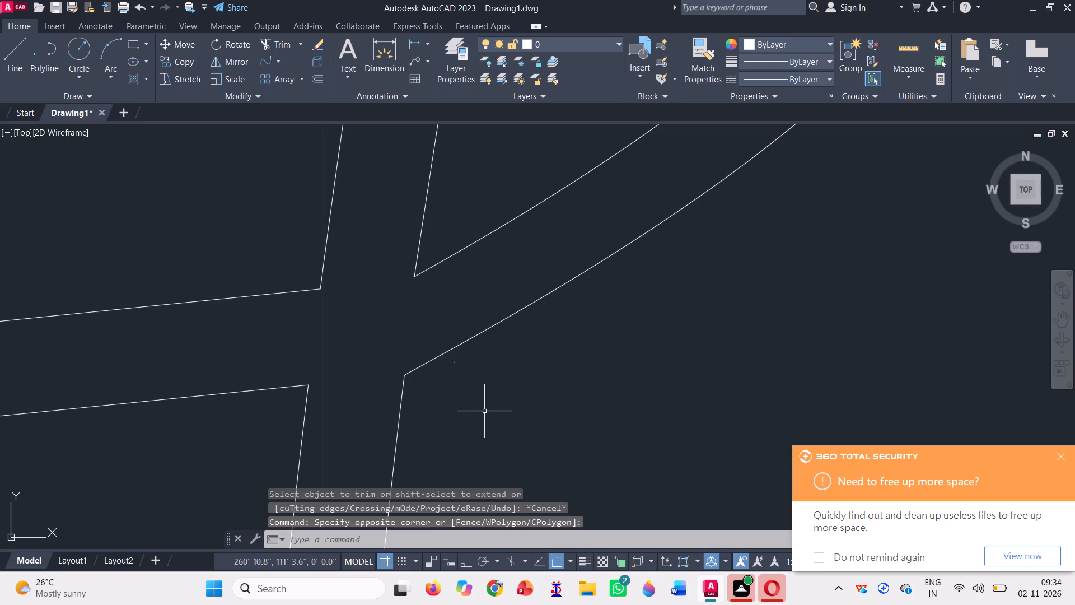
scroll(452, 368, up, 2)
click(445, 341)
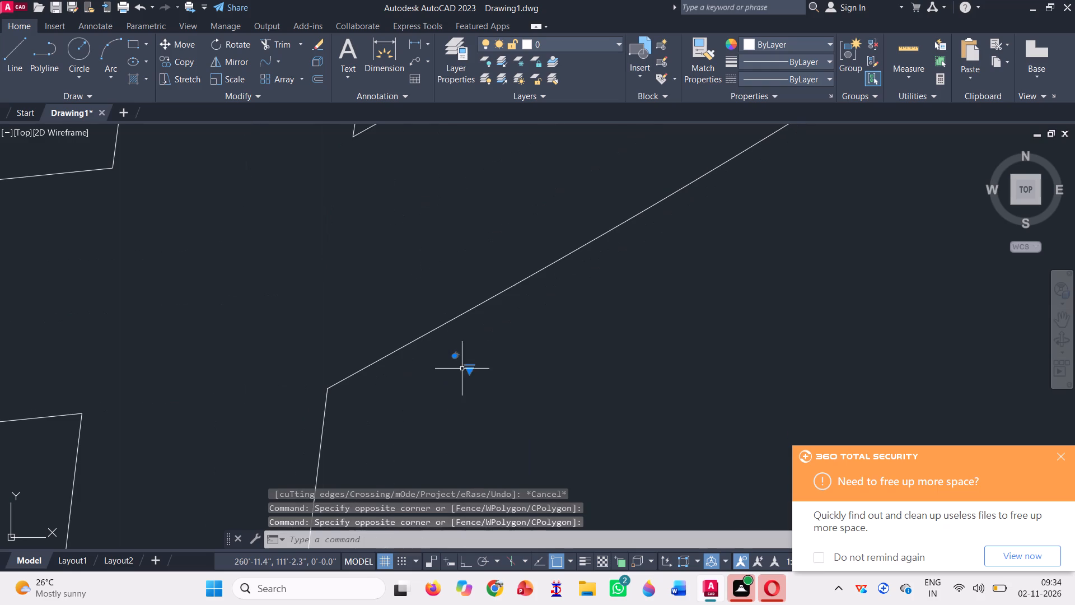
scroll(462, 369, down, 3)
key(Delete)
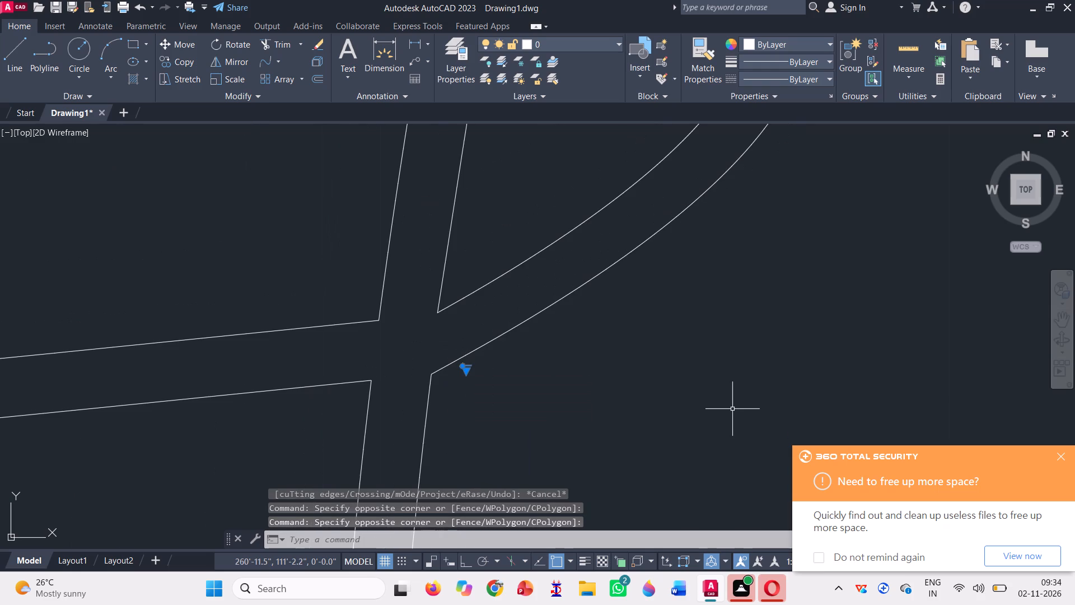
key(Delete)
Move both edges of the short lower branch curve horizontally about 1'-1.6" west, toward the westernmost leg, with Ortho on.
scroll(721, 371, down, 2)
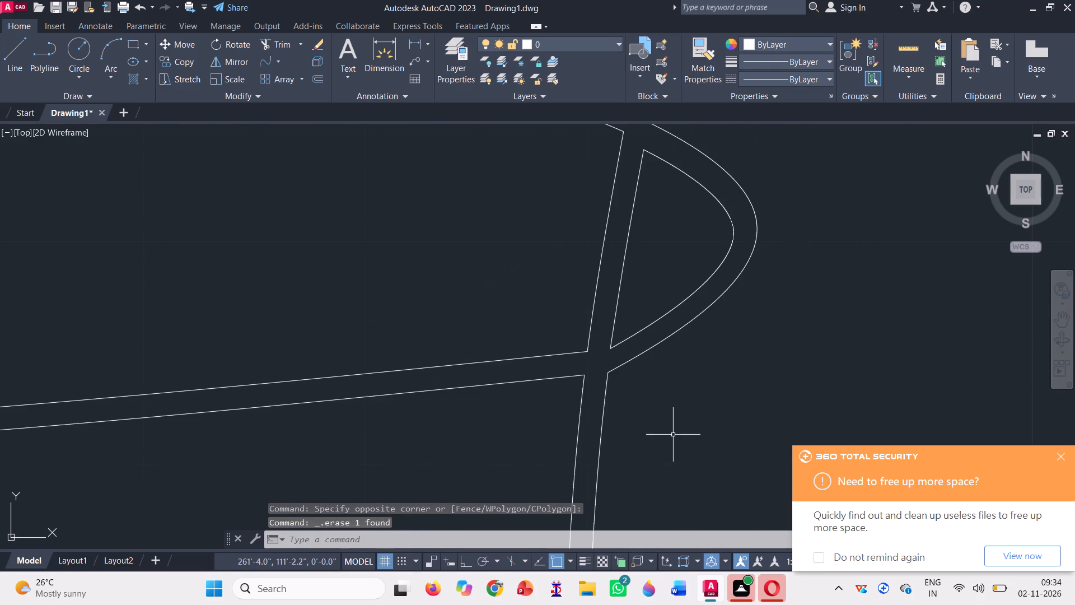
scroll(674, 433, down, 1)
scroll(557, 329, down, 4)
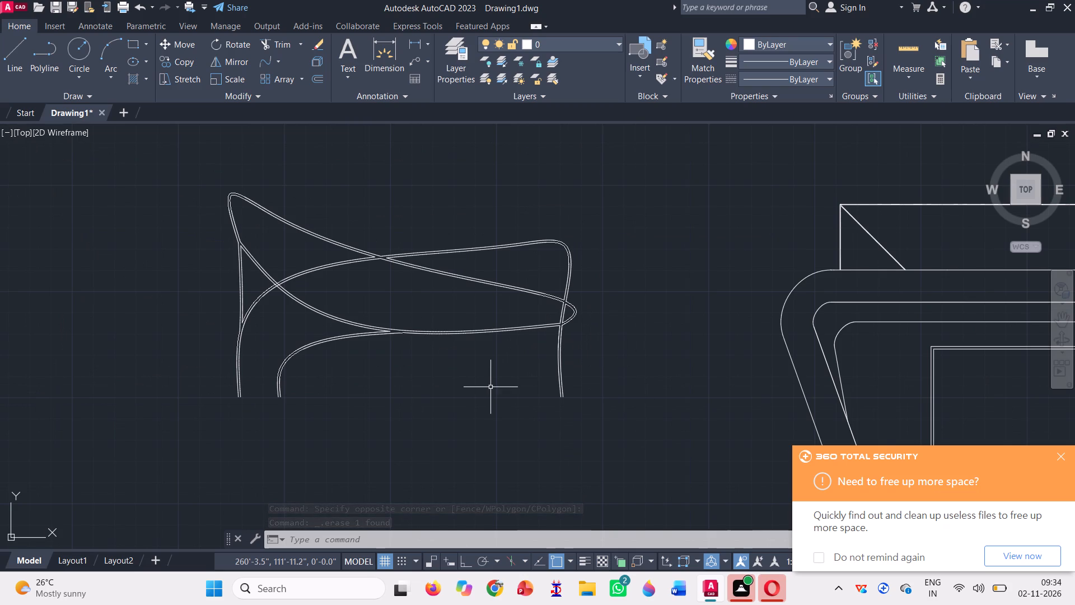
scroll(243, 389, up, 2)
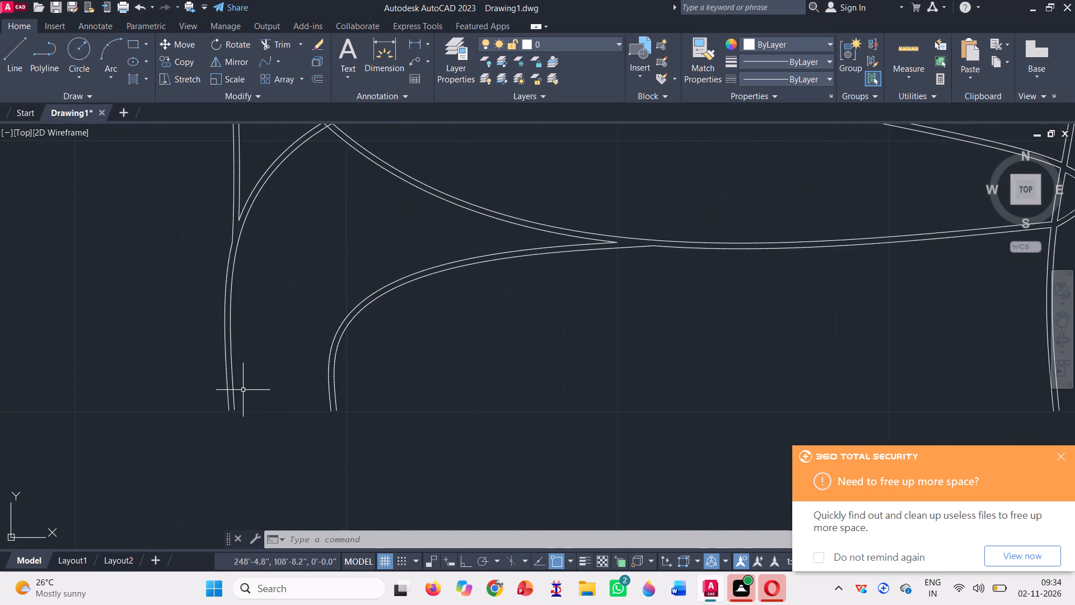
click(474, 404)
click(288, 296)
text(m)
key(space)
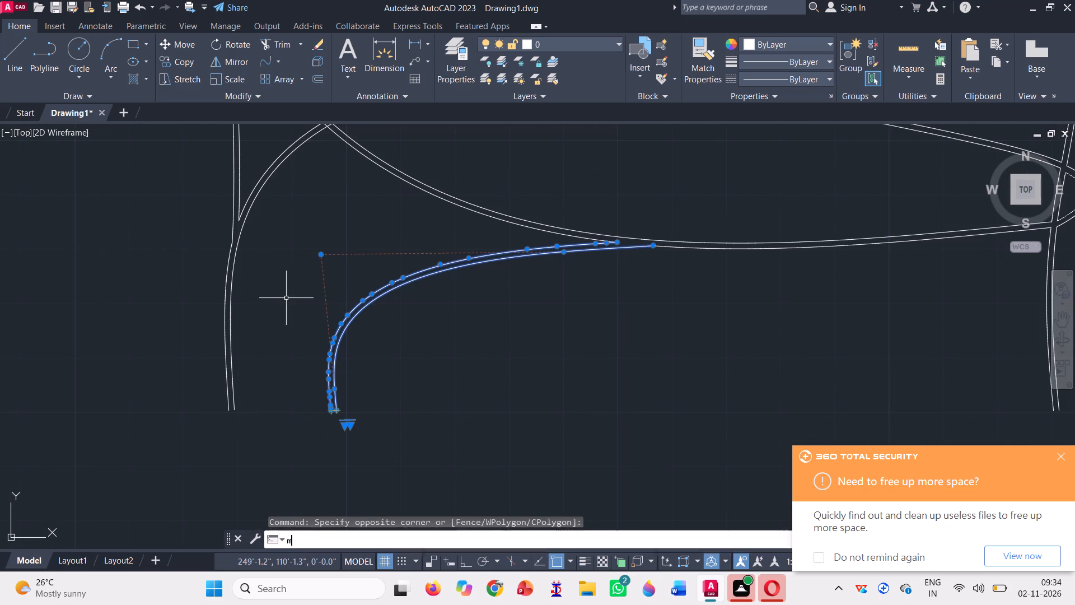
click(328, 412)
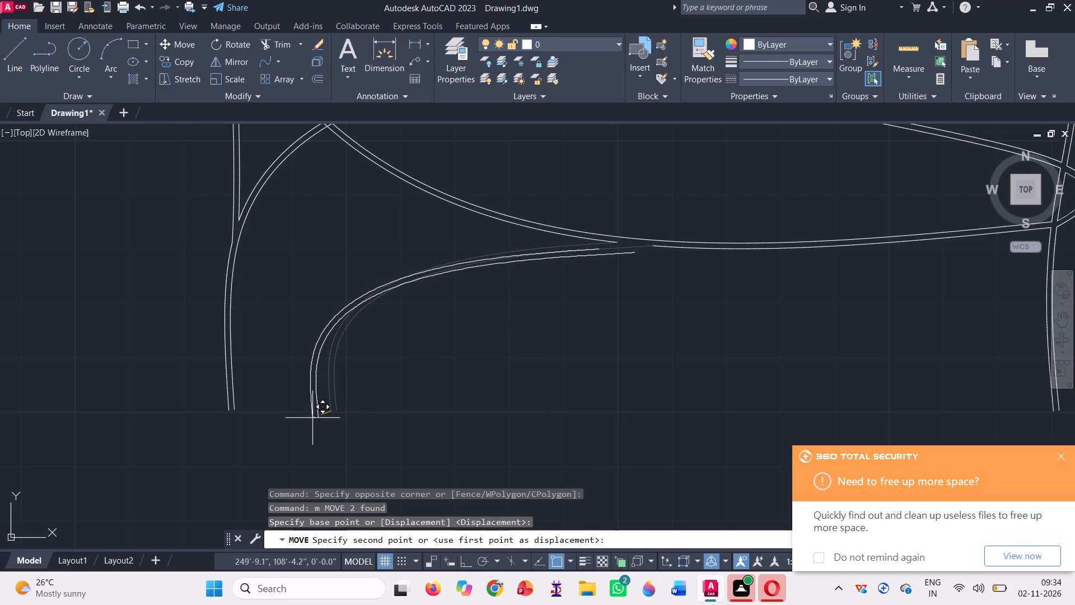
key(F8)
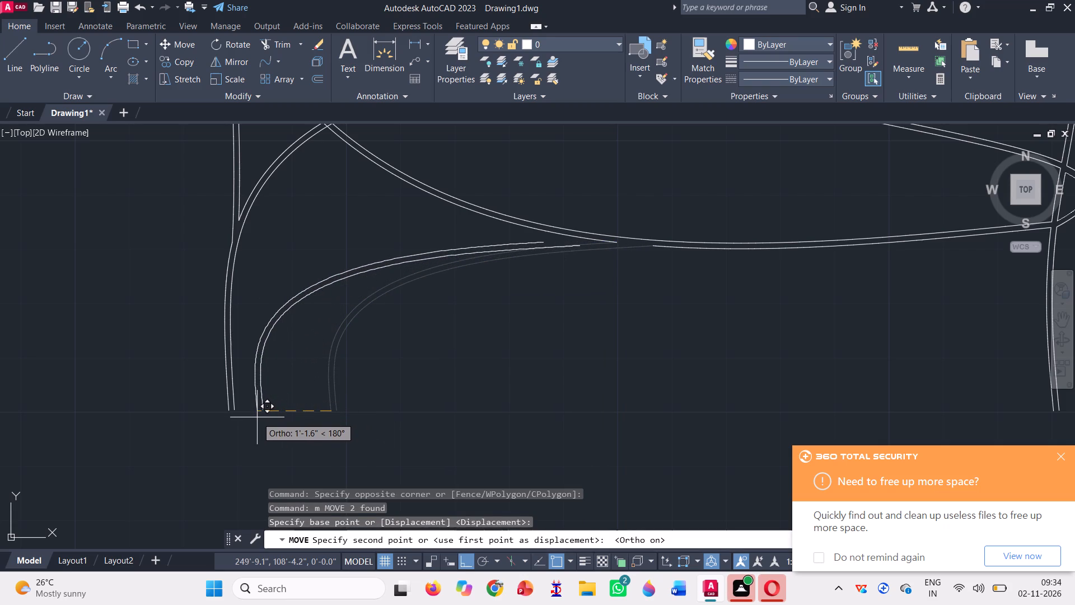
click(257, 417)
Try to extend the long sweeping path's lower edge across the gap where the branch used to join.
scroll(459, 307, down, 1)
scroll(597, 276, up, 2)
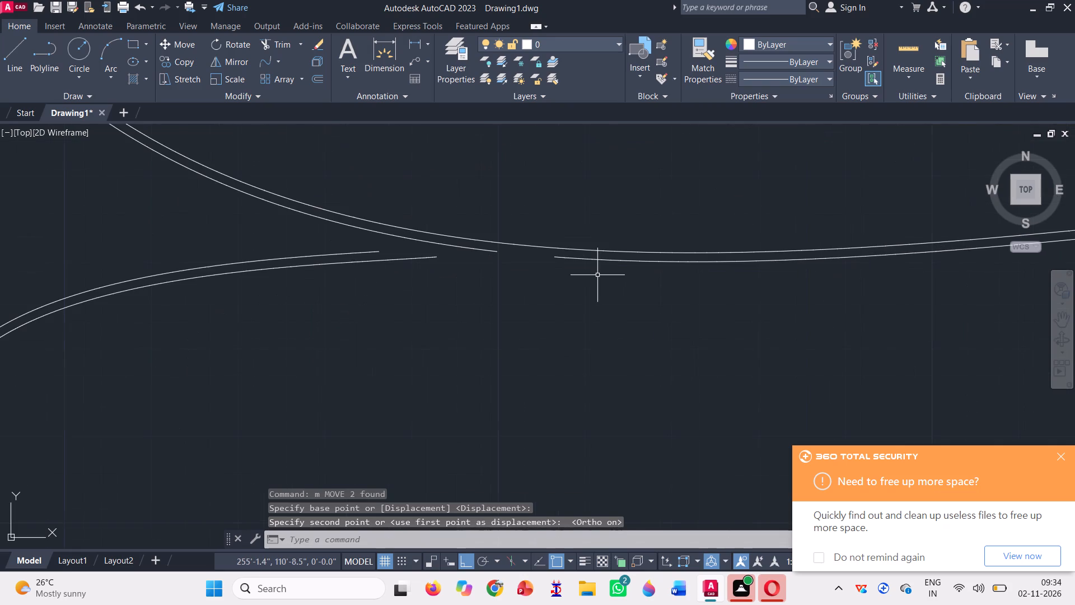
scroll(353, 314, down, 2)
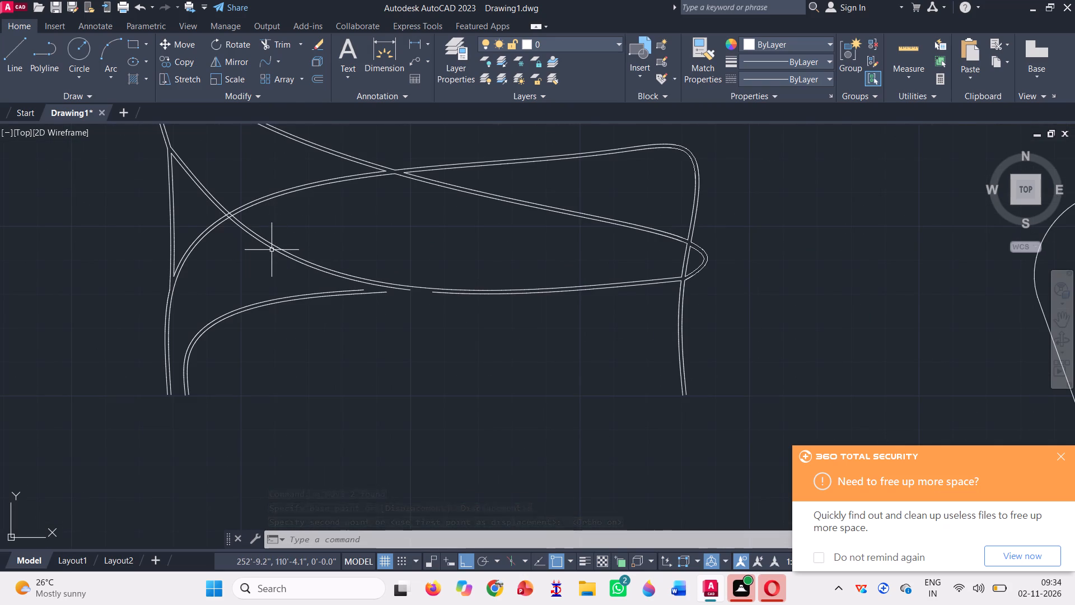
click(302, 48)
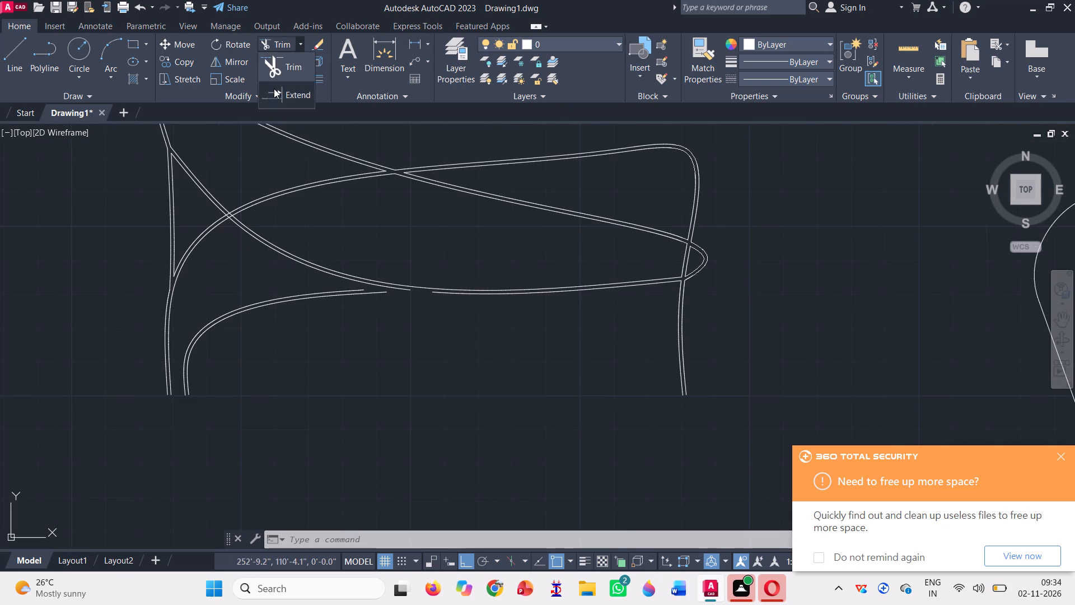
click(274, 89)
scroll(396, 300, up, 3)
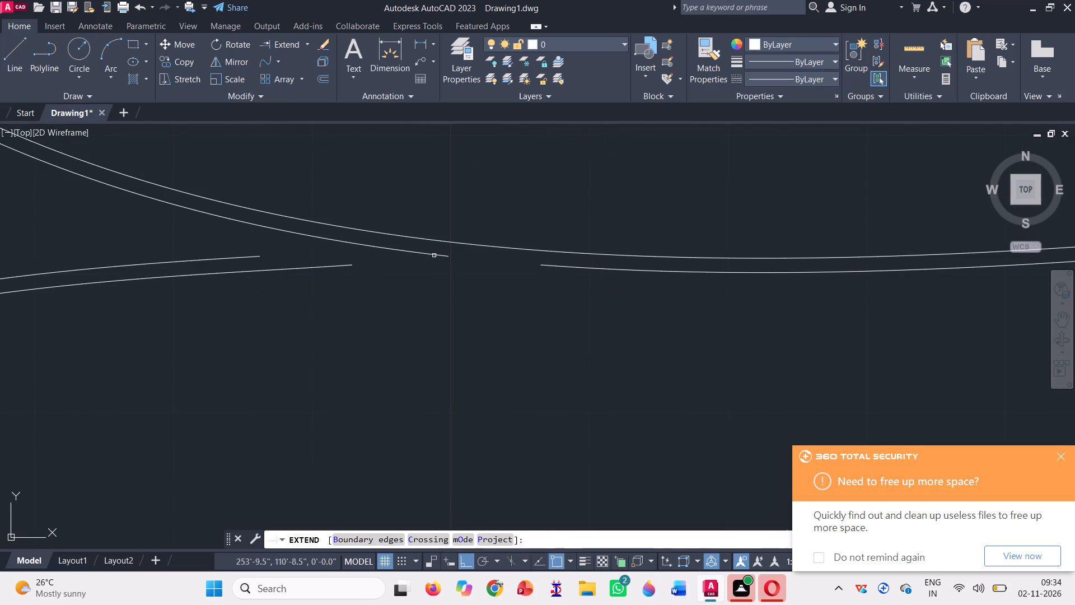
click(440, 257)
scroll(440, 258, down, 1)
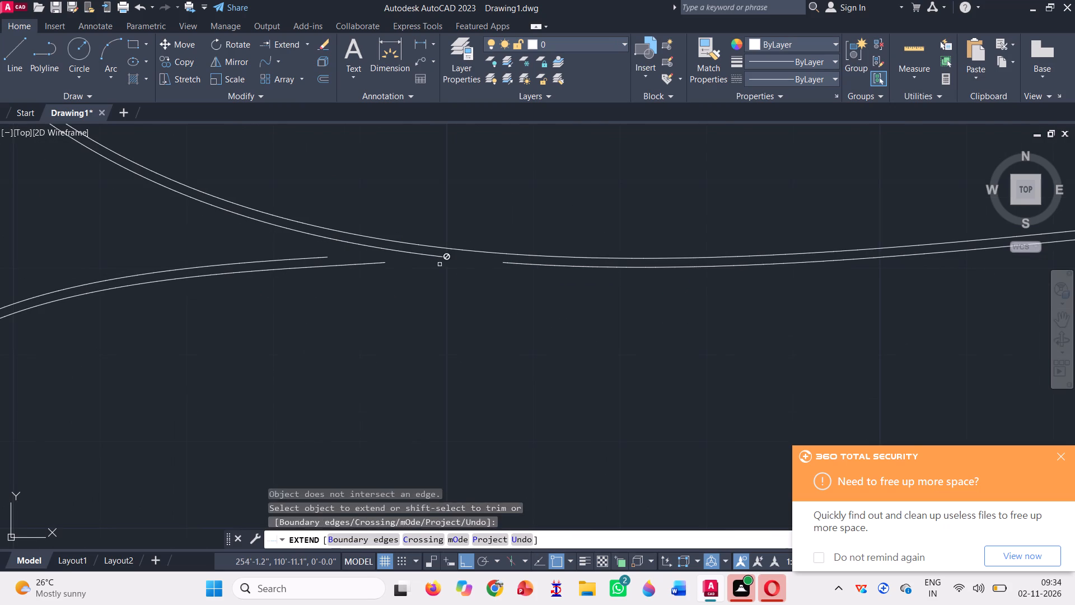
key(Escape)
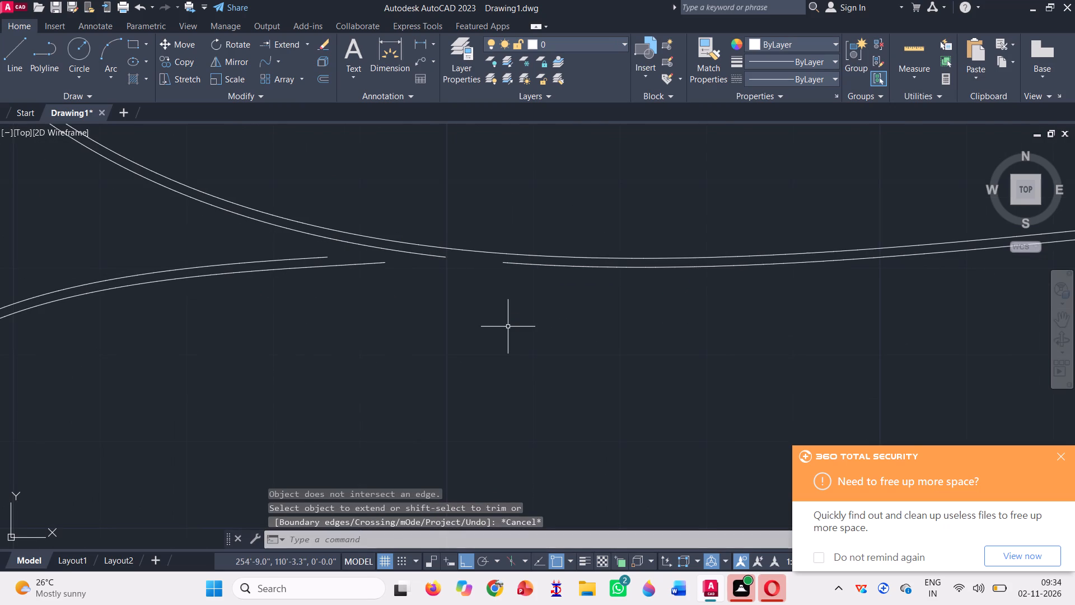
Draw a vertical helper line through the lower edge's endpoint at the gap's east side, running above and below the path.
key(l)
key(Return)
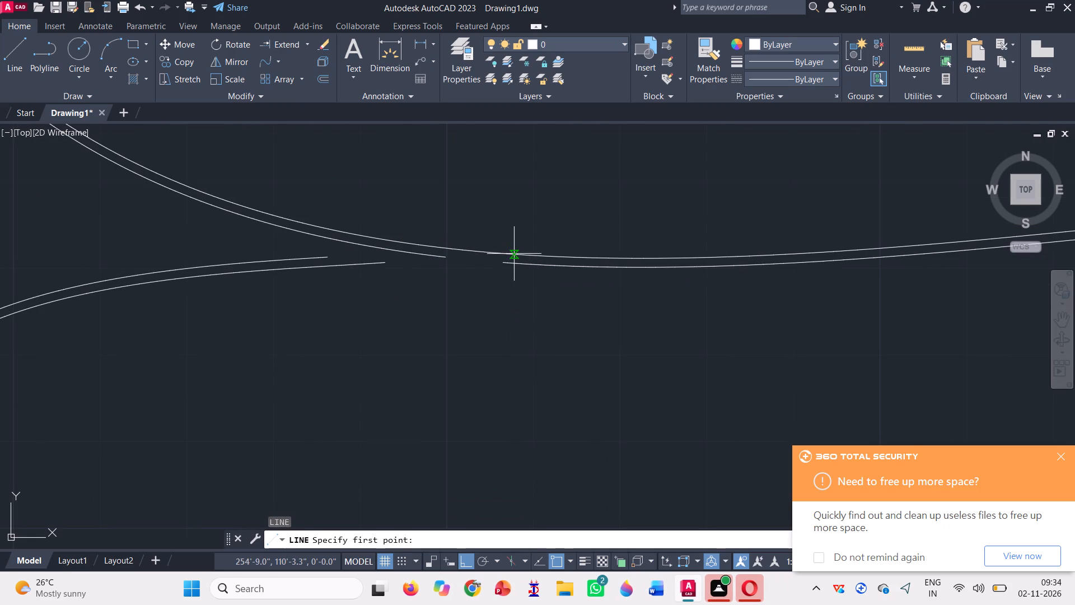
click(506, 259)
click(506, 198)
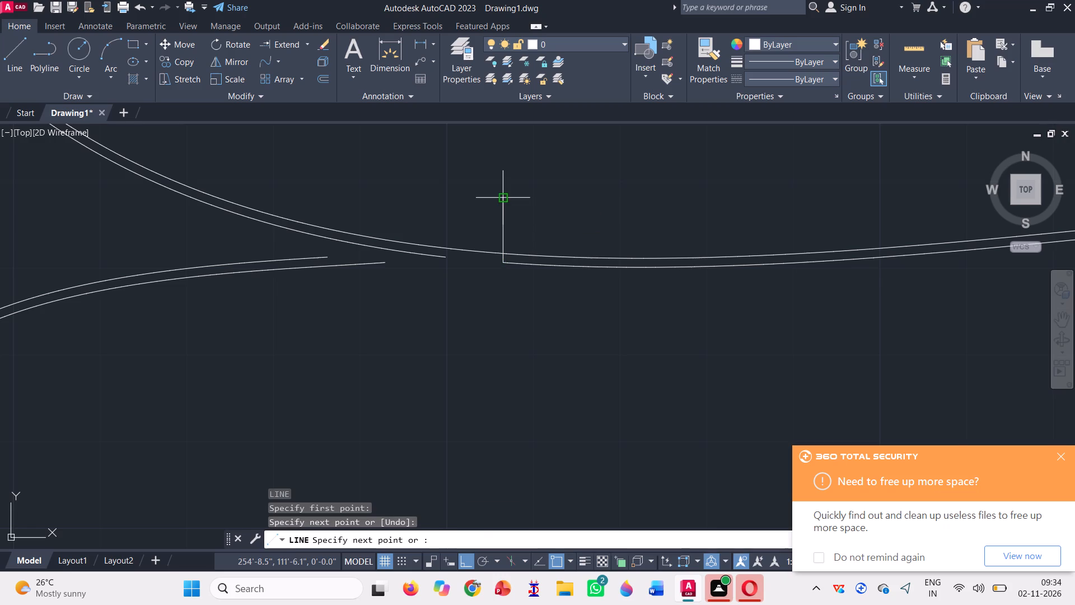
click(499, 315)
key(space)
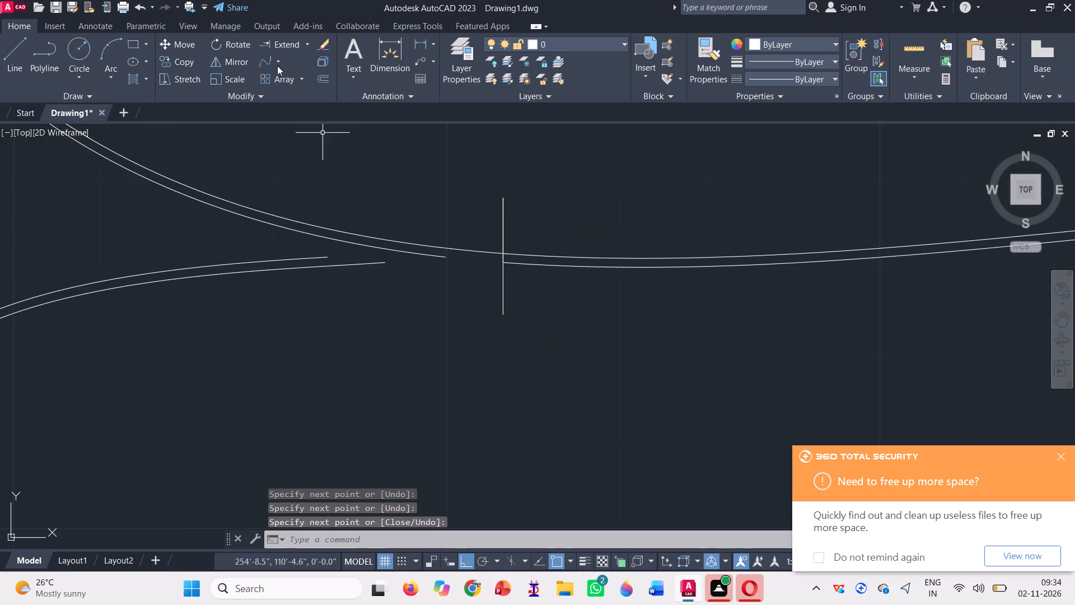
Extend the sweeping path's western lower edge across the gap to the vertical helper line.
click(272, 45)
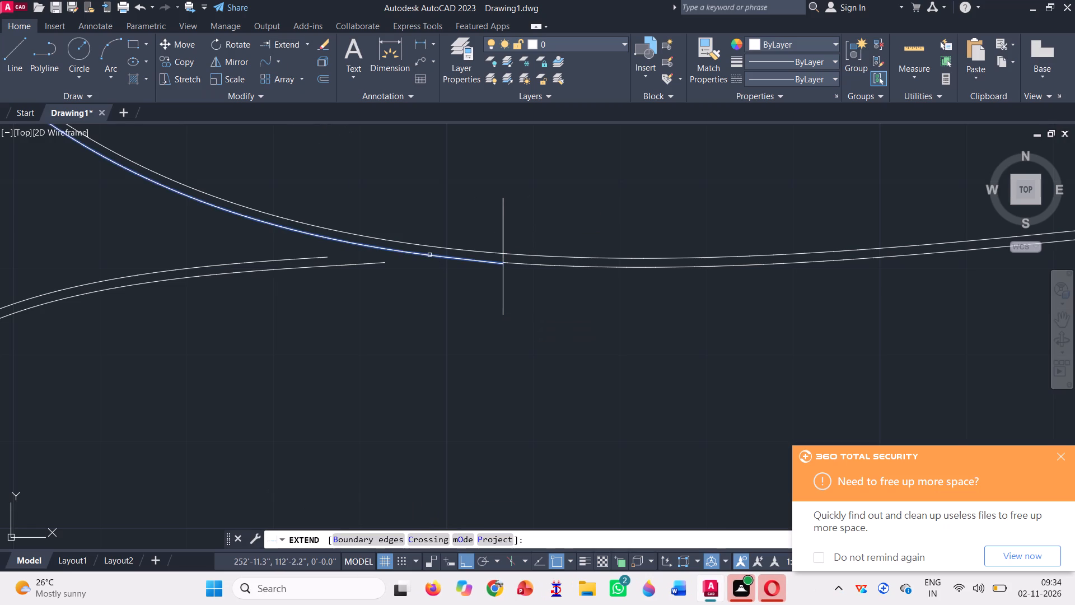
click(429, 253)
key(space)
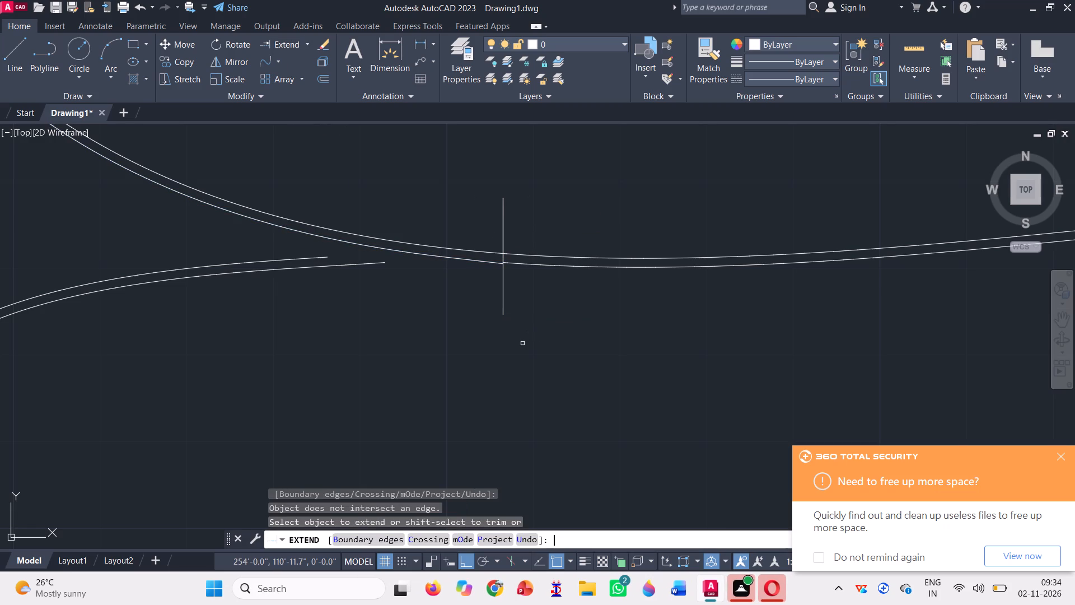
Erase both segments of the vertical helper line at the closed gap.
click(522, 337)
click(478, 280)
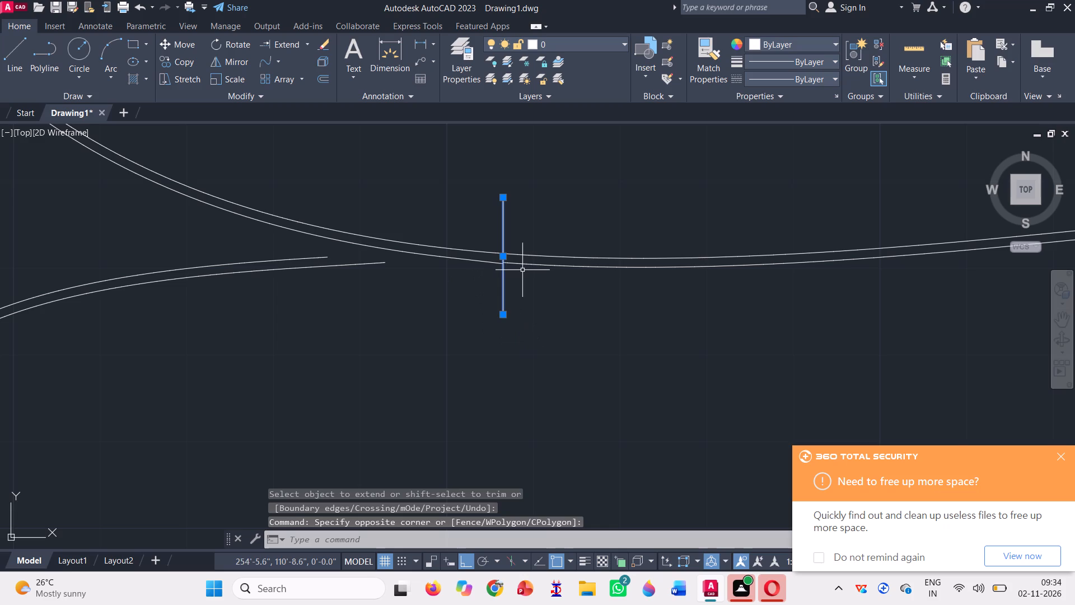
key(Delete)
scroll(511, 243, up, 2)
click(511, 242)
click(395, 162)
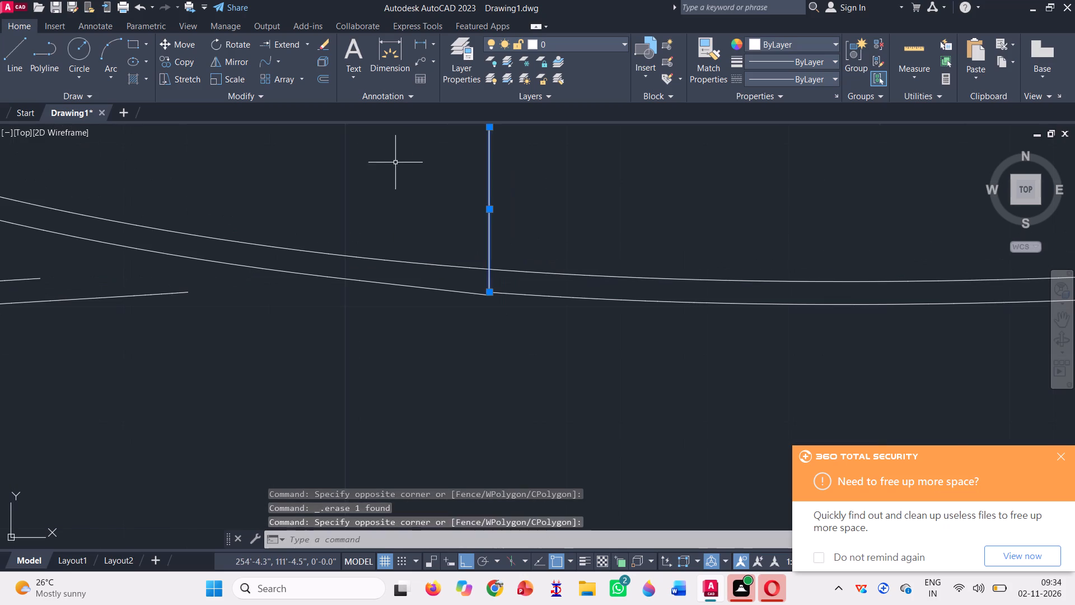
key(Delete)
Examine how the two lower-edge curves meet where the gap was closed.
scroll(503, 300, up, 2)
scroll(455, 327, down, 1)
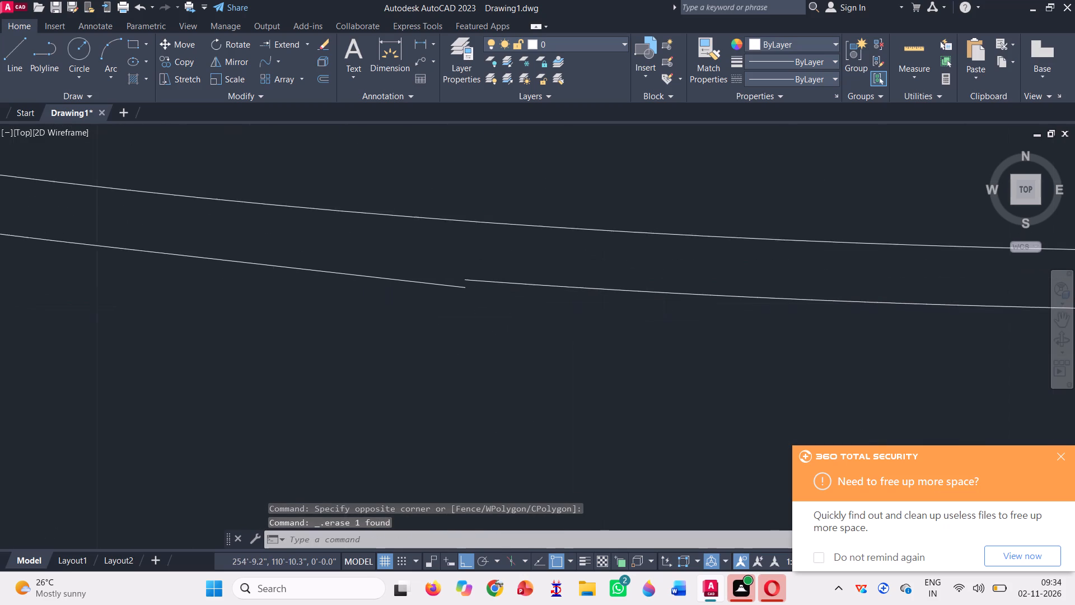
scroll(455, 327, down, 2)
scroll(465, 310, up, 2)
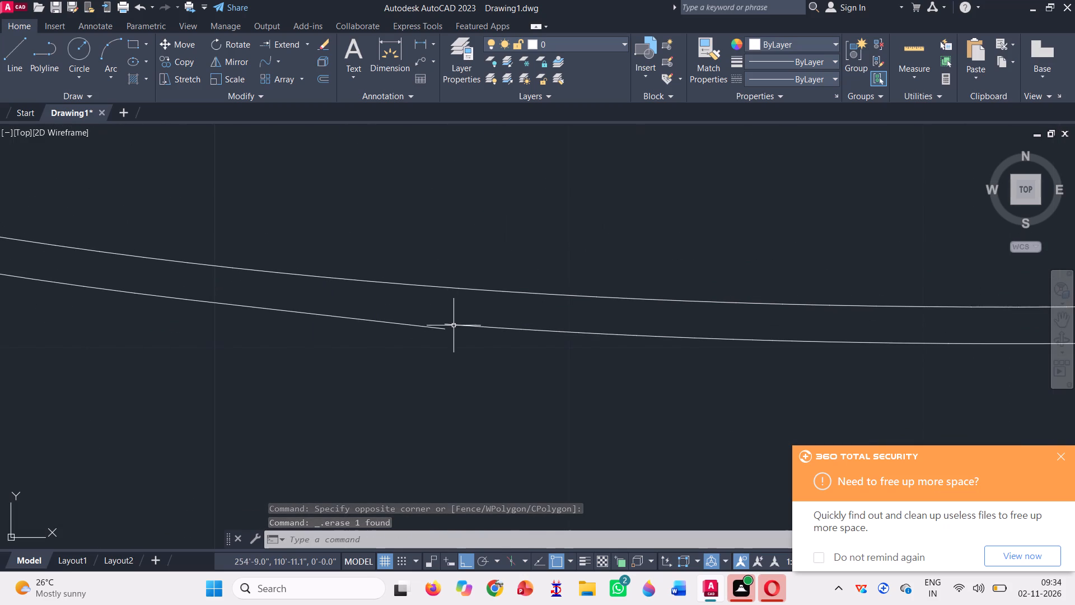
click(453, 320)
click(418, 332)
scroll(429, 341, down, 3)
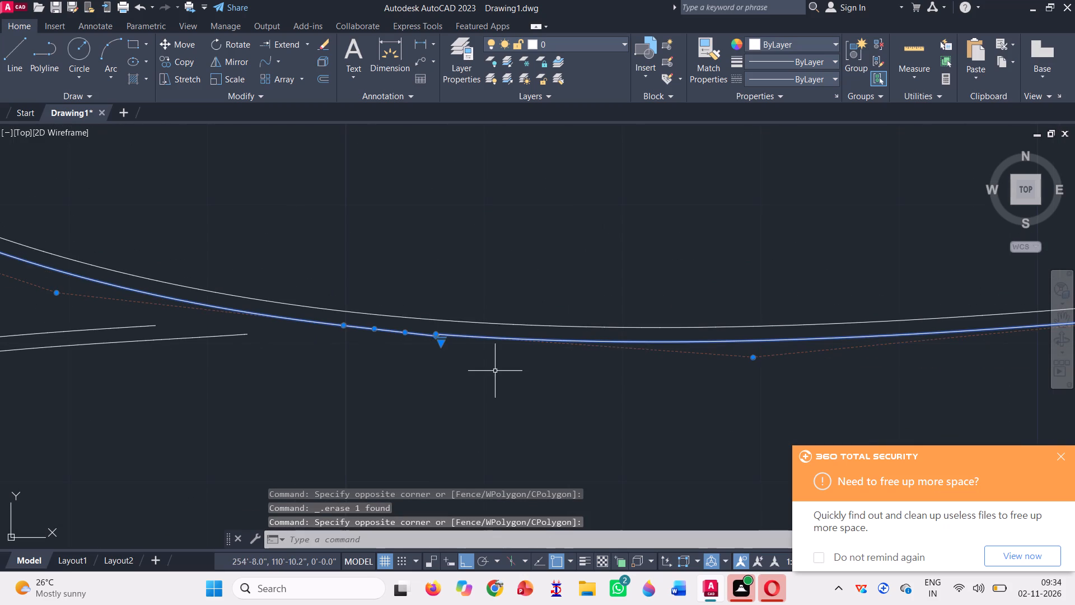
key(Escape)
Draw a three-point arc from the eastern lower edge's endpoint at the former gap, along the sweeping path, to the northwest junction's inner corner.
scroll(494, 367, down, 1)
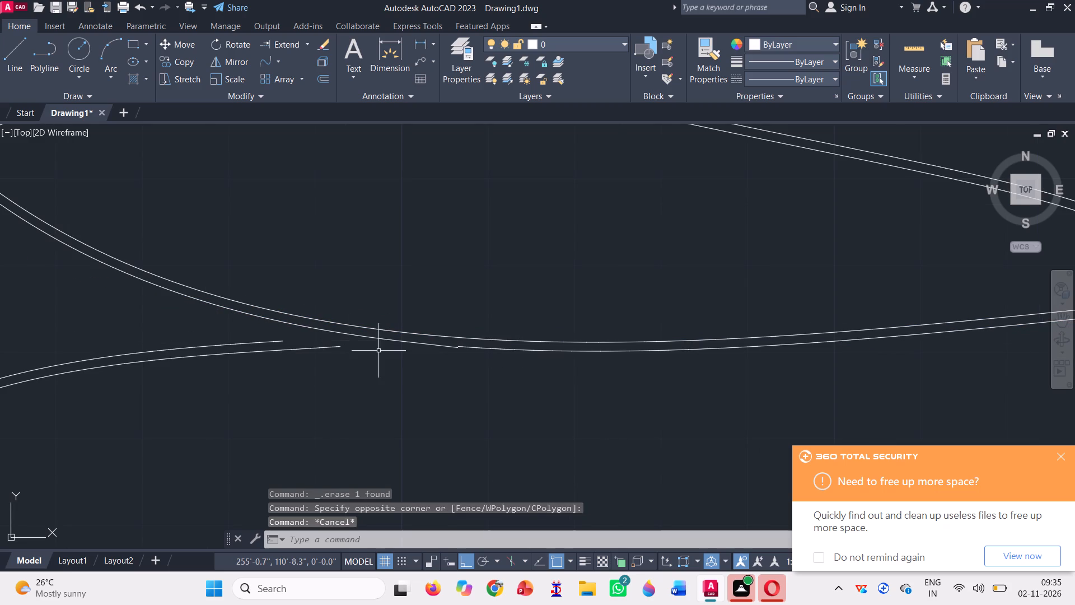
scroll(465, 351, up, 1)
scroll(465, 350, down, 2)
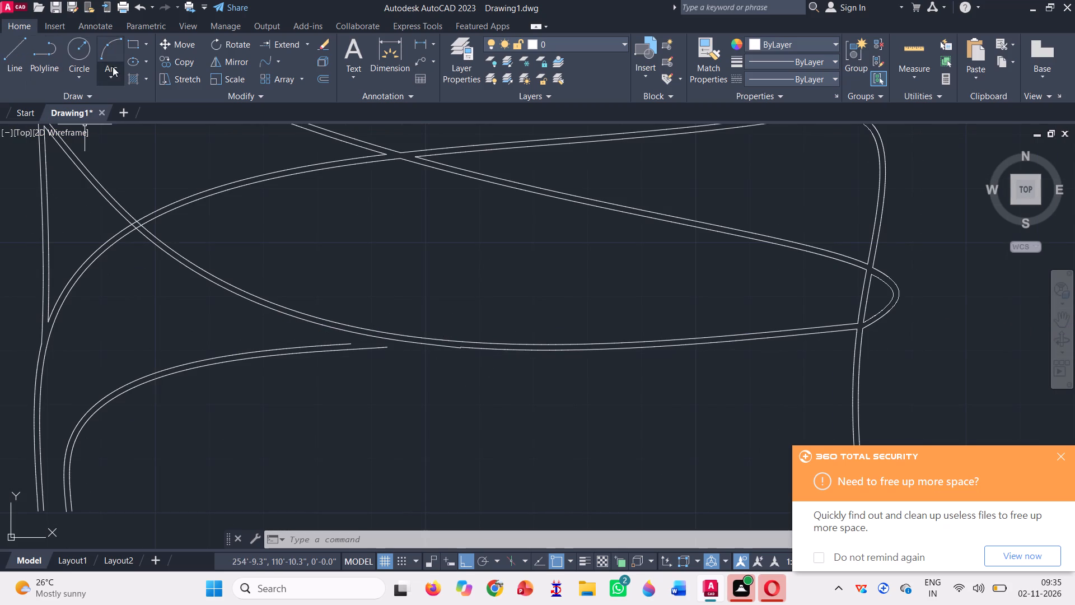
click(107, 50)
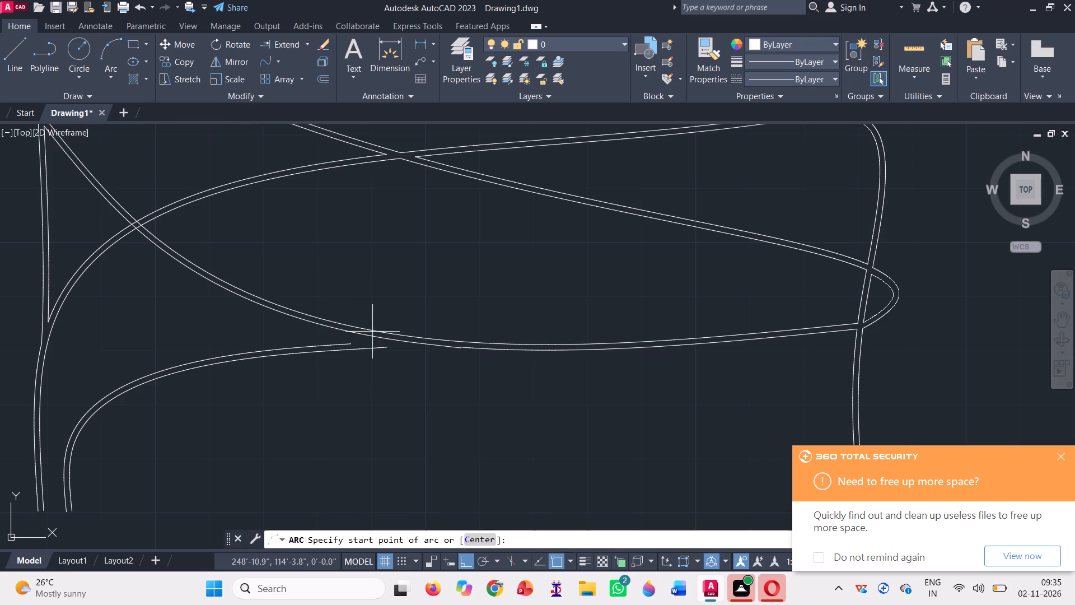
scroll(461, 338, up, 7)
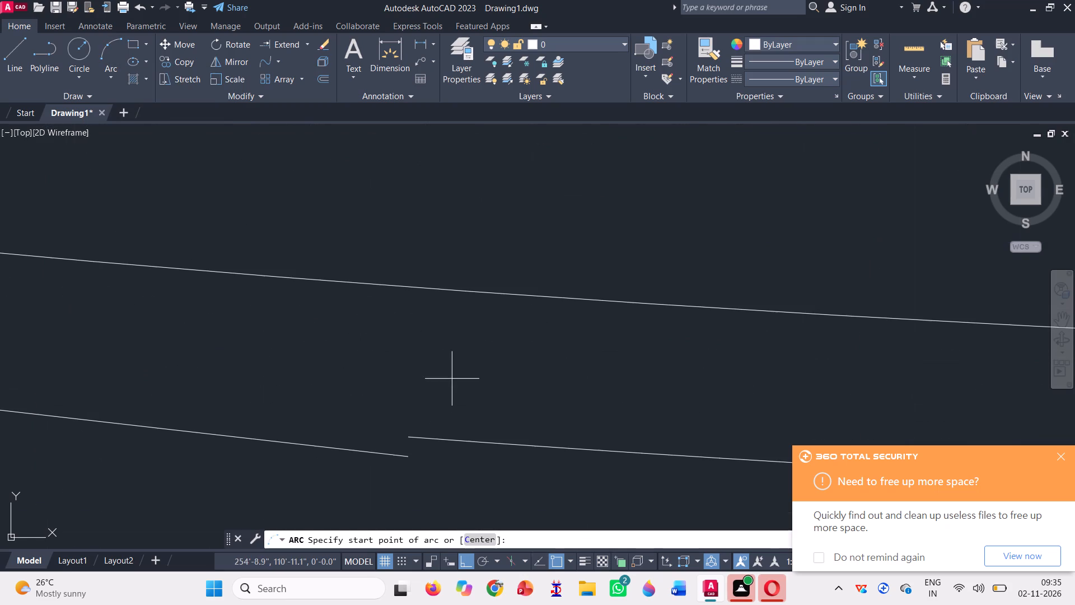
click(409, 436)
scroll(679, 378, down, 3)
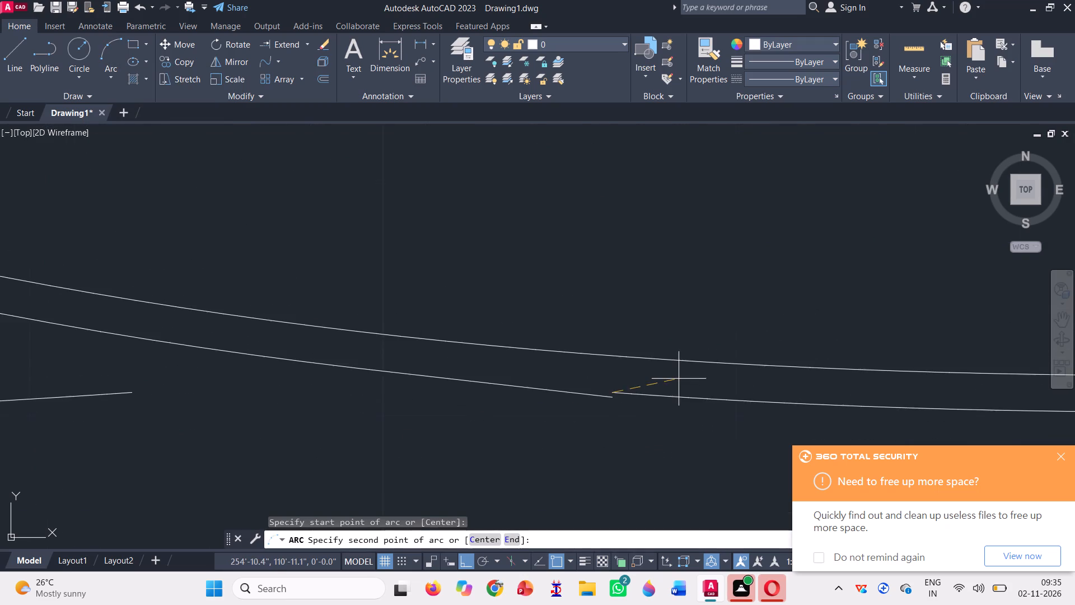
scroll(679, 378, down, 3)
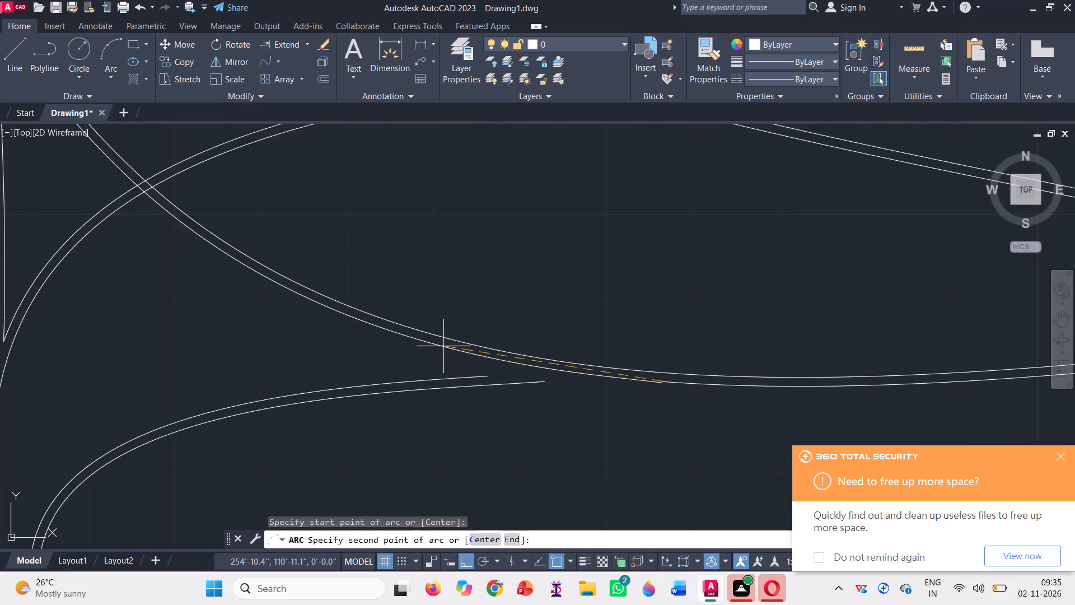
scroll(321, 351, down, 1)
click(263, 290)
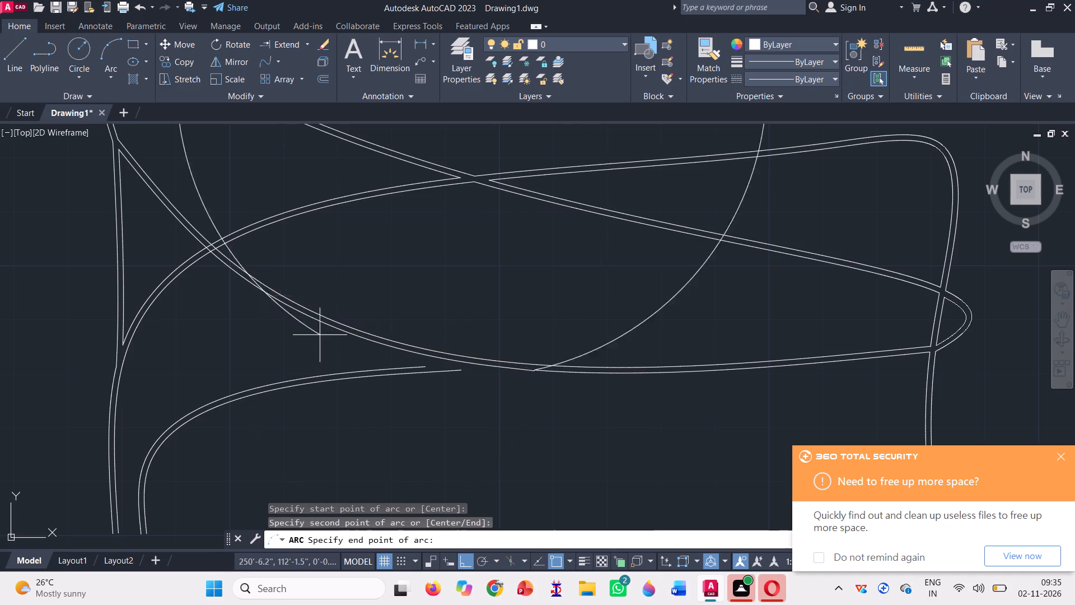
scroll(320, 335, down, 2)
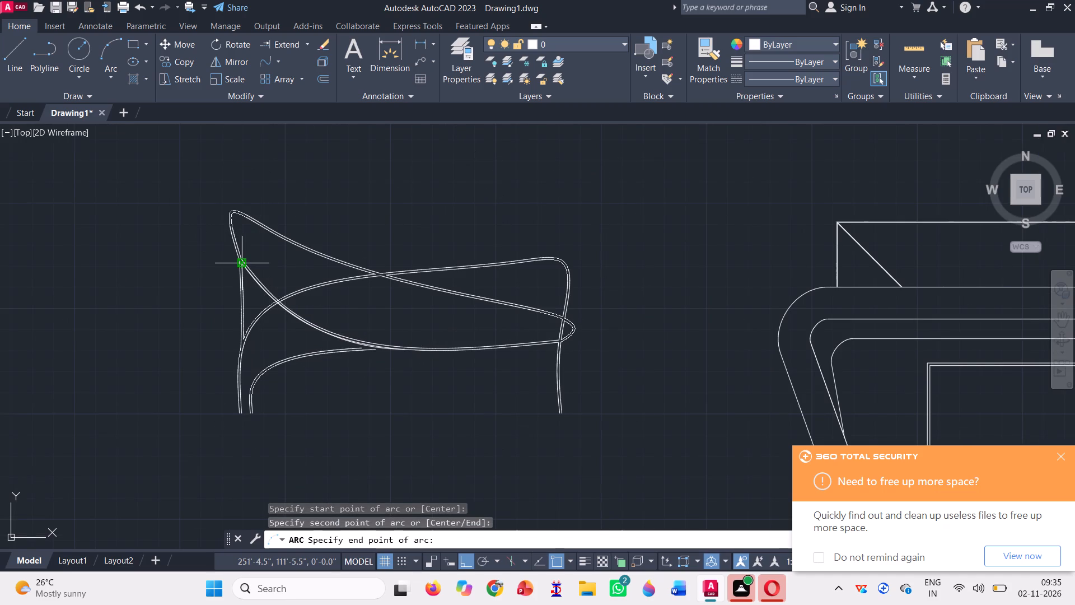
scroll(242, 265, up, 3)
click(235, 250)
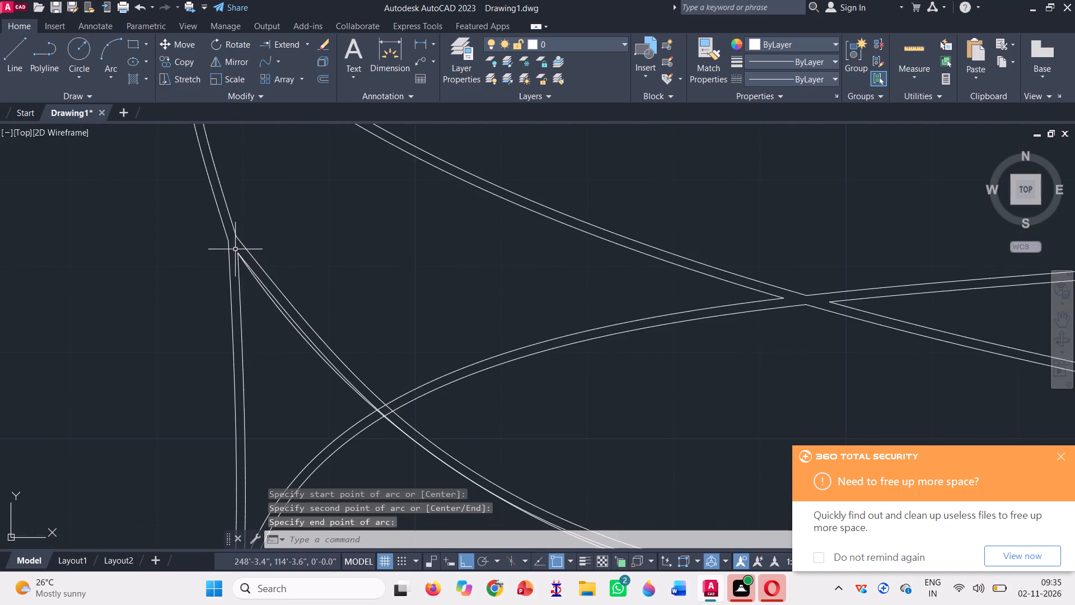
key(Escape)
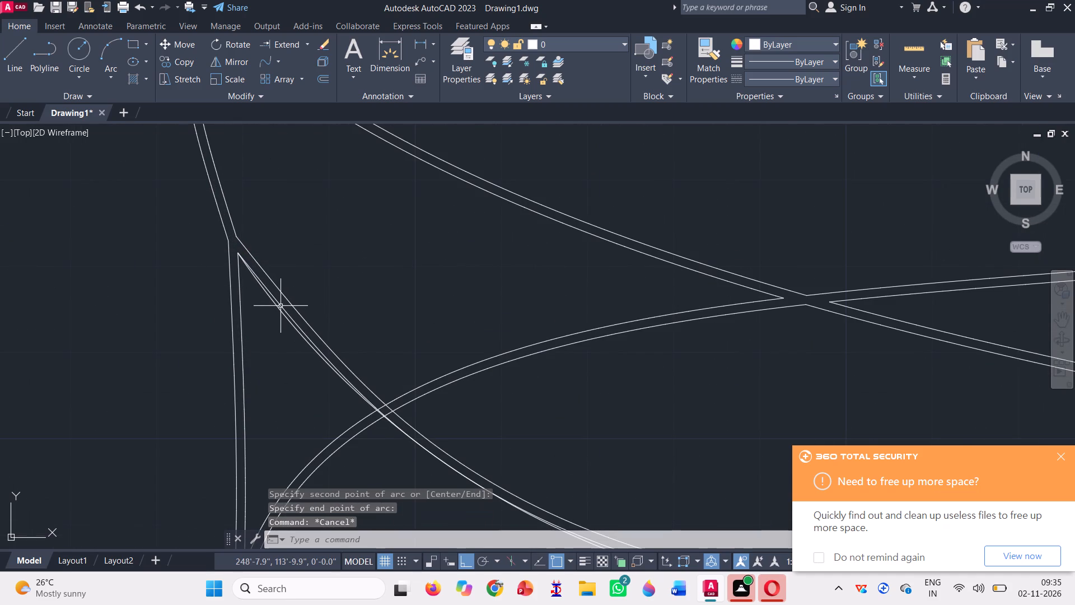
Erase the three-point arc running along the sweeping path to the northwest junction.
click(281, 306)
scroll(268, 307, down, 3)
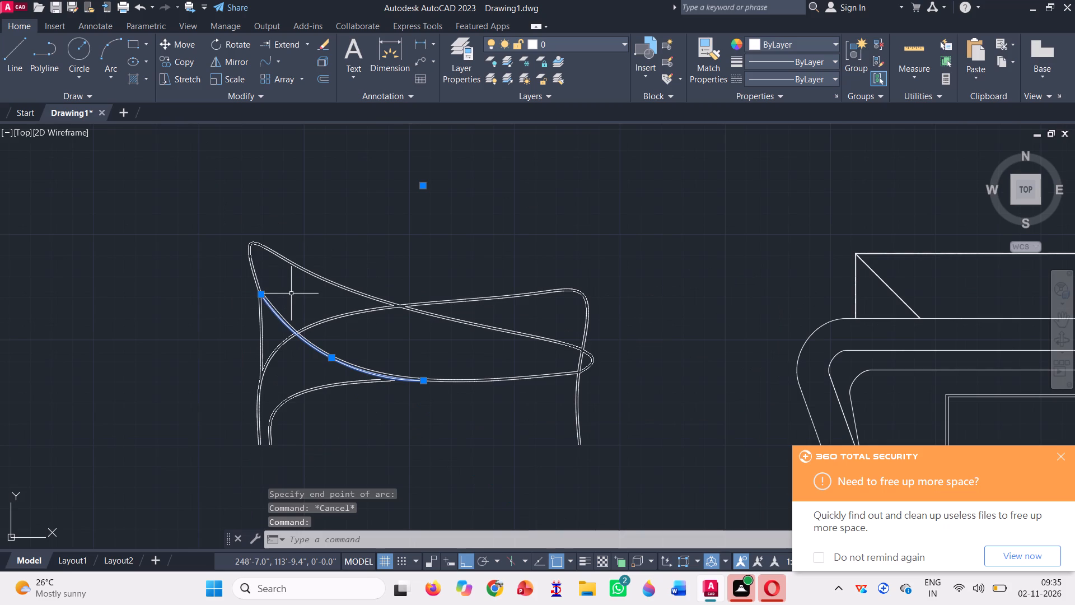
key(Delete)
Erase the sweeping path's western lower-edge curve between the northwest junction and the eastern lower edge's endpoint.
scroll(460, 373, up, 2)
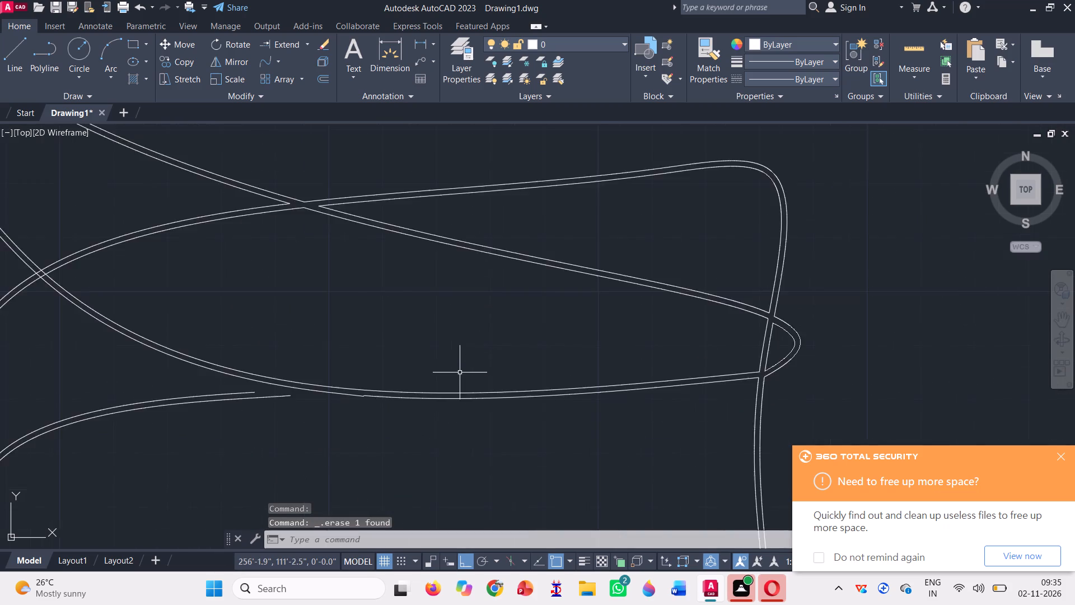
scroll(460, 373, up, 1)
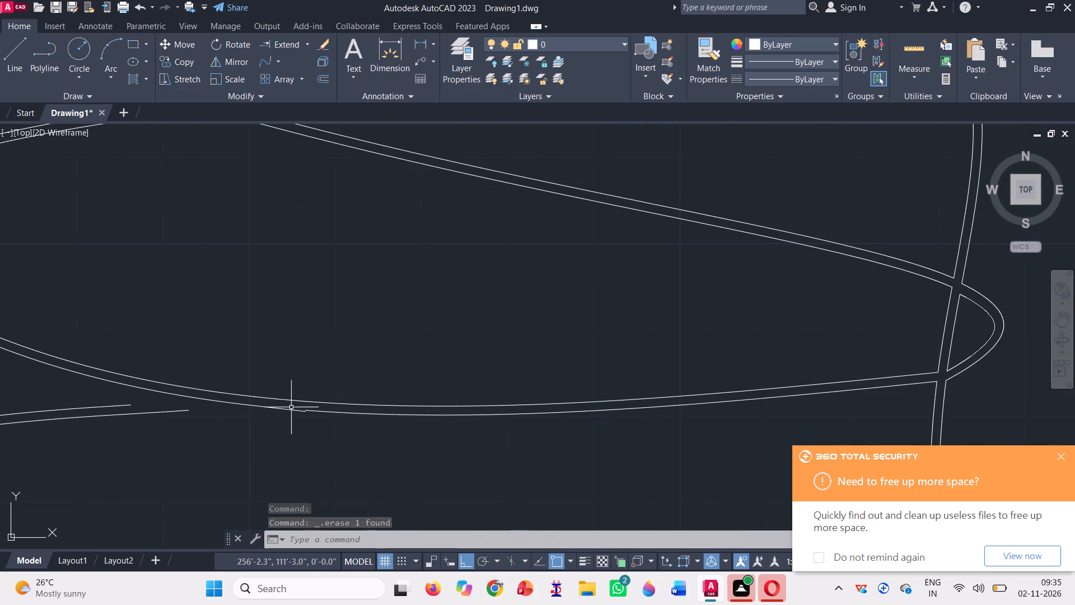
click(291, 407)
click(272, 422)
scroll(275, 424, down, 3)
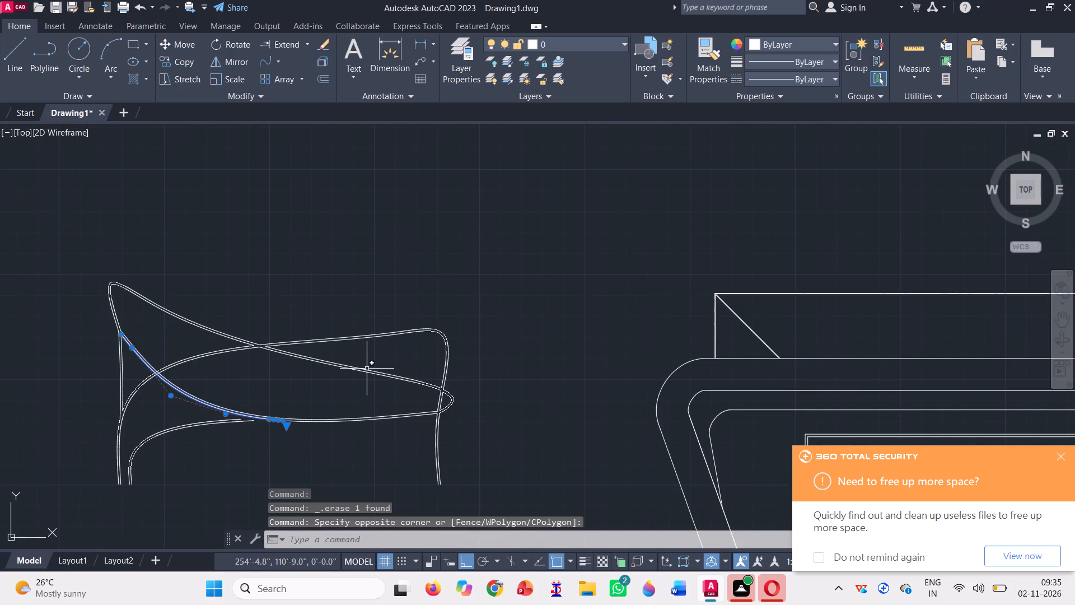
key(Delete)
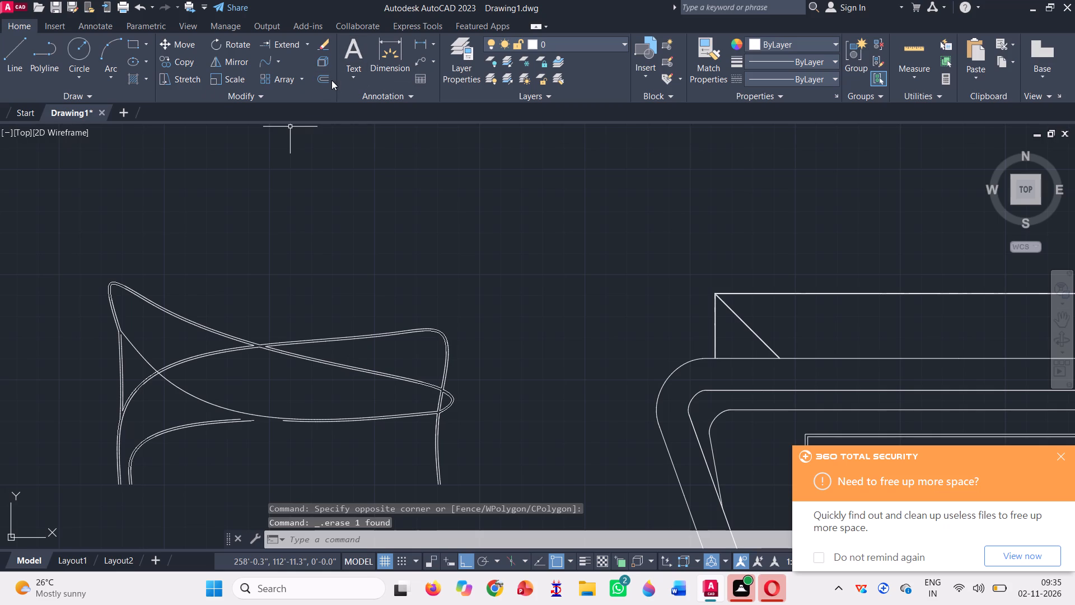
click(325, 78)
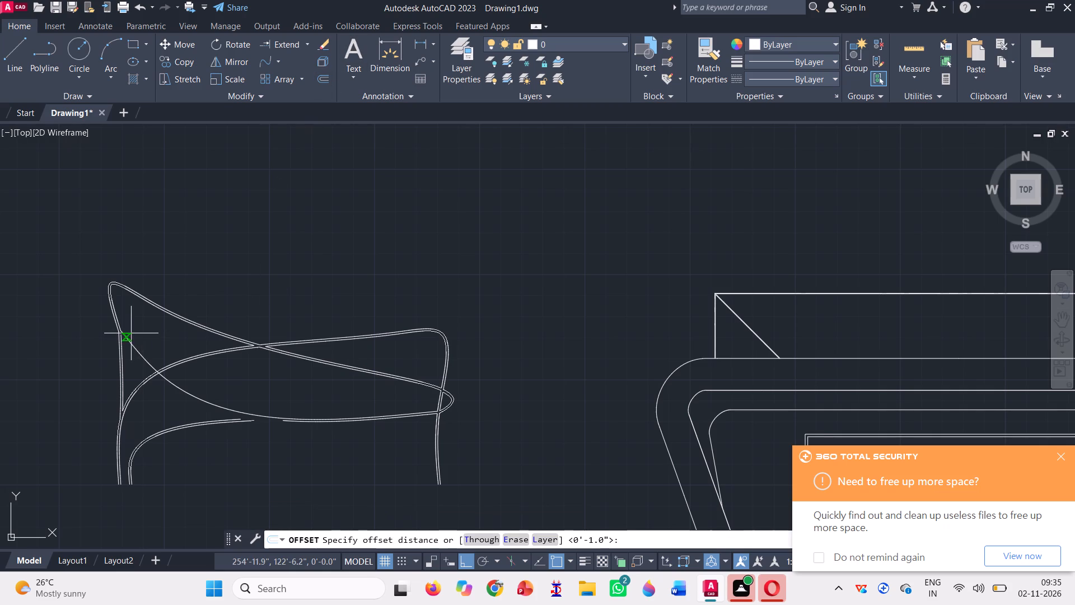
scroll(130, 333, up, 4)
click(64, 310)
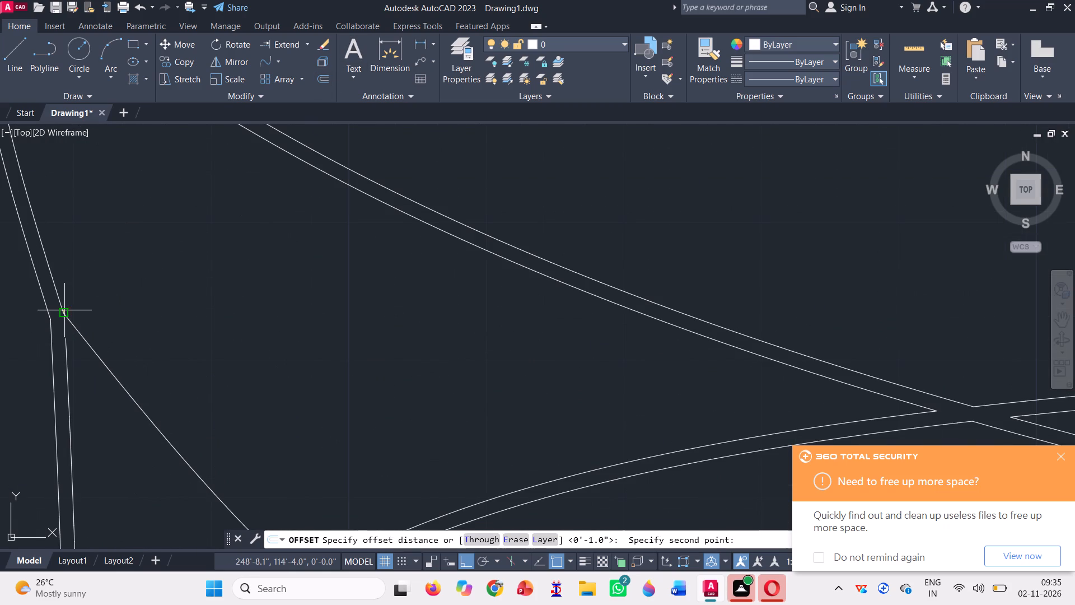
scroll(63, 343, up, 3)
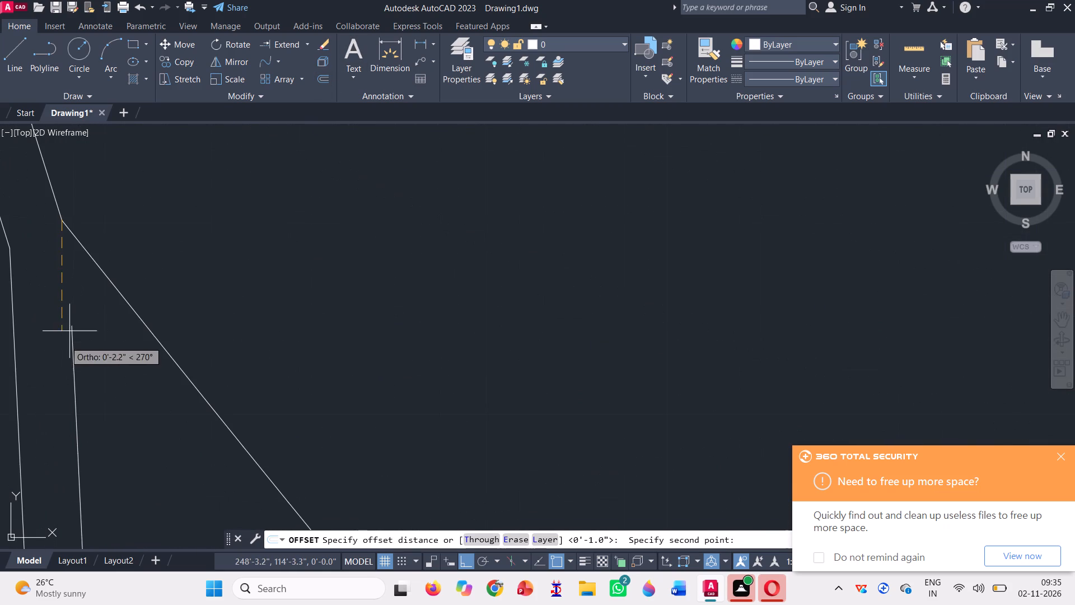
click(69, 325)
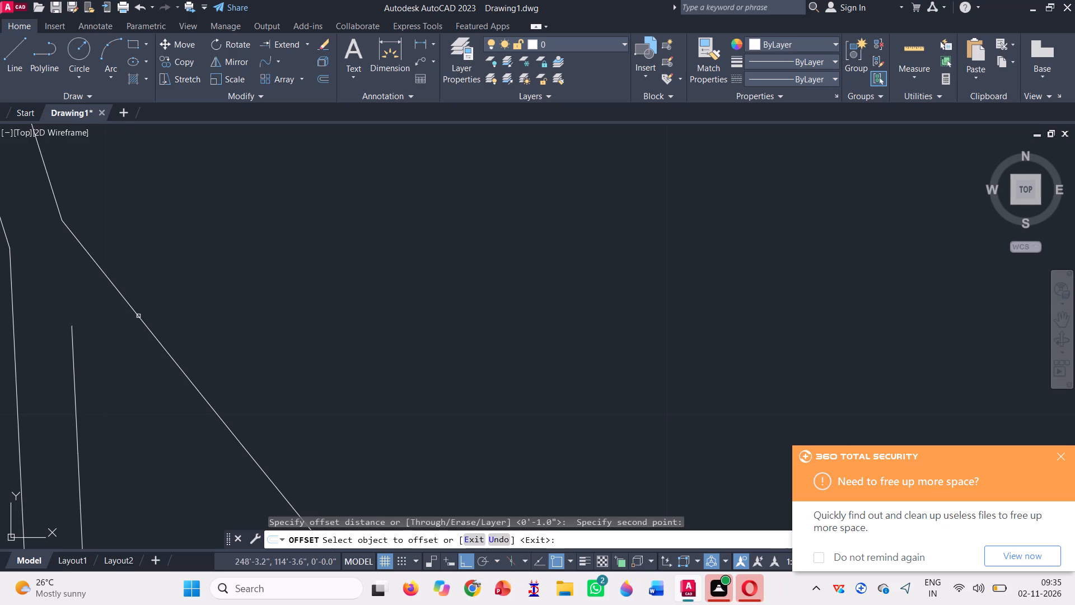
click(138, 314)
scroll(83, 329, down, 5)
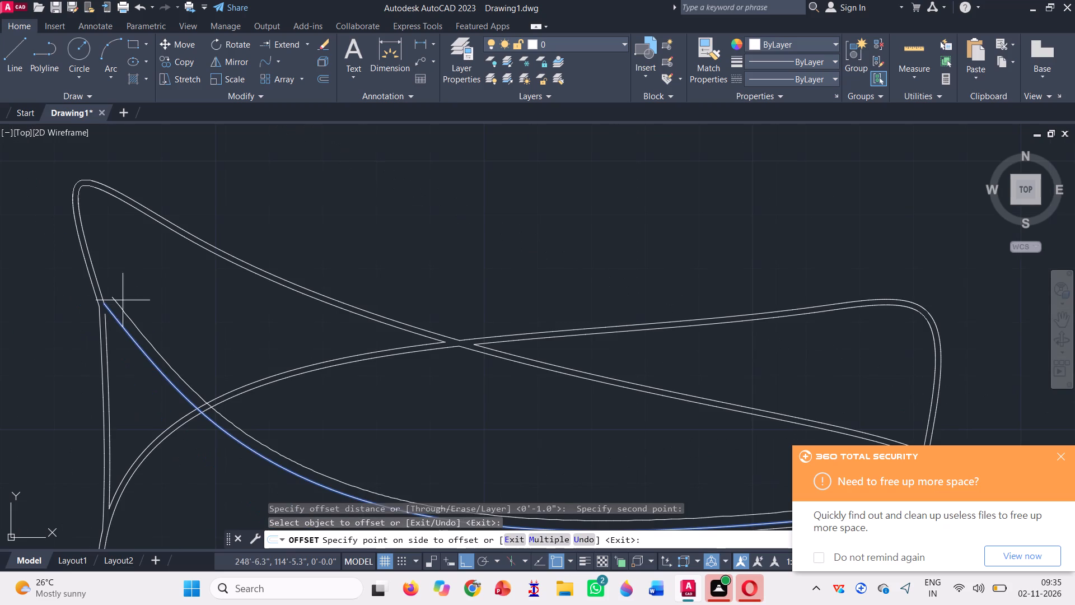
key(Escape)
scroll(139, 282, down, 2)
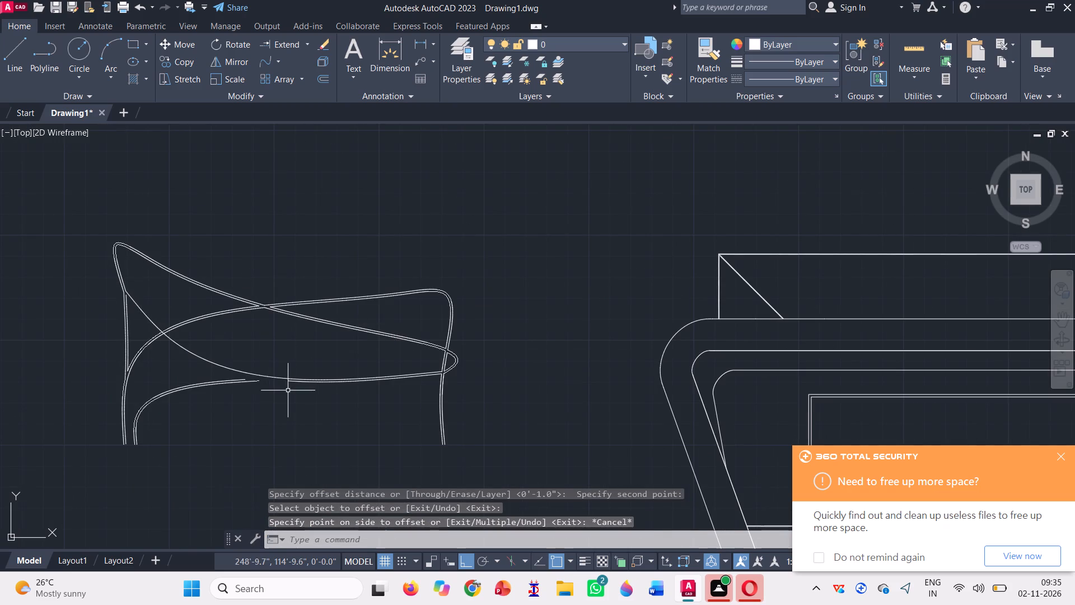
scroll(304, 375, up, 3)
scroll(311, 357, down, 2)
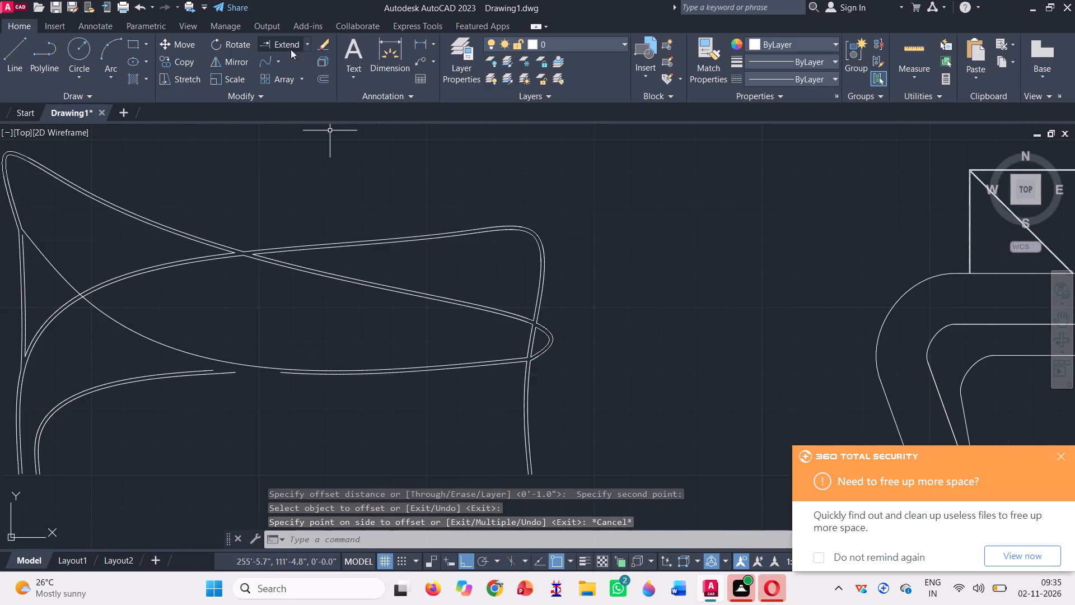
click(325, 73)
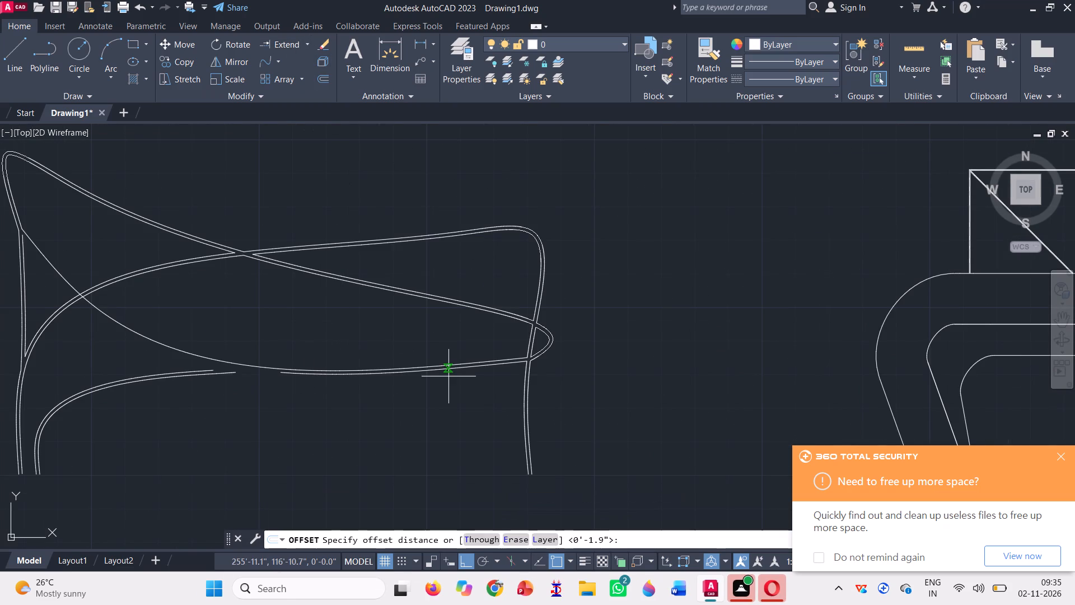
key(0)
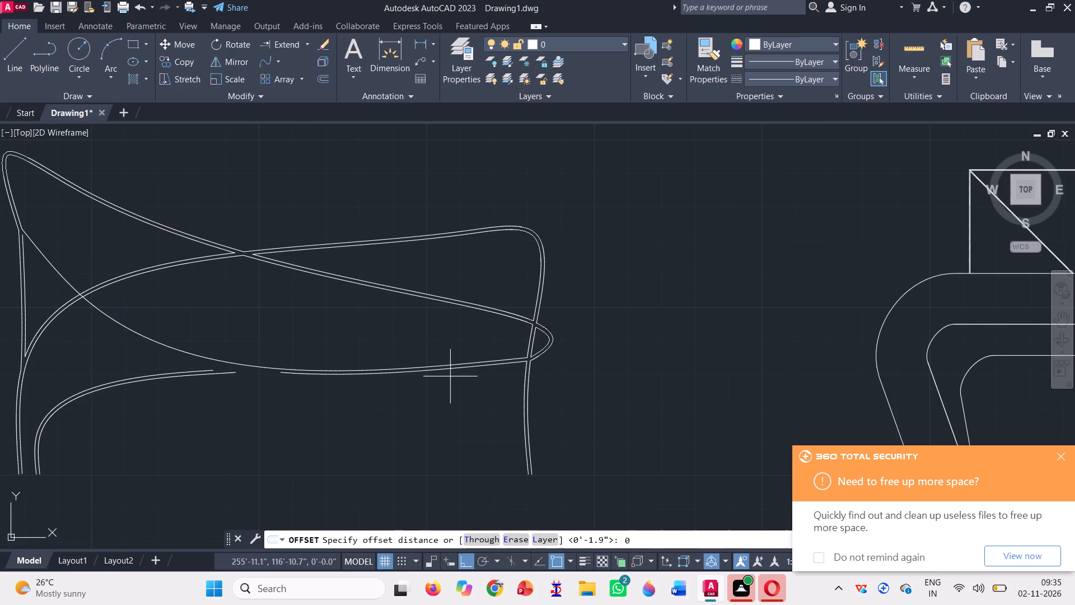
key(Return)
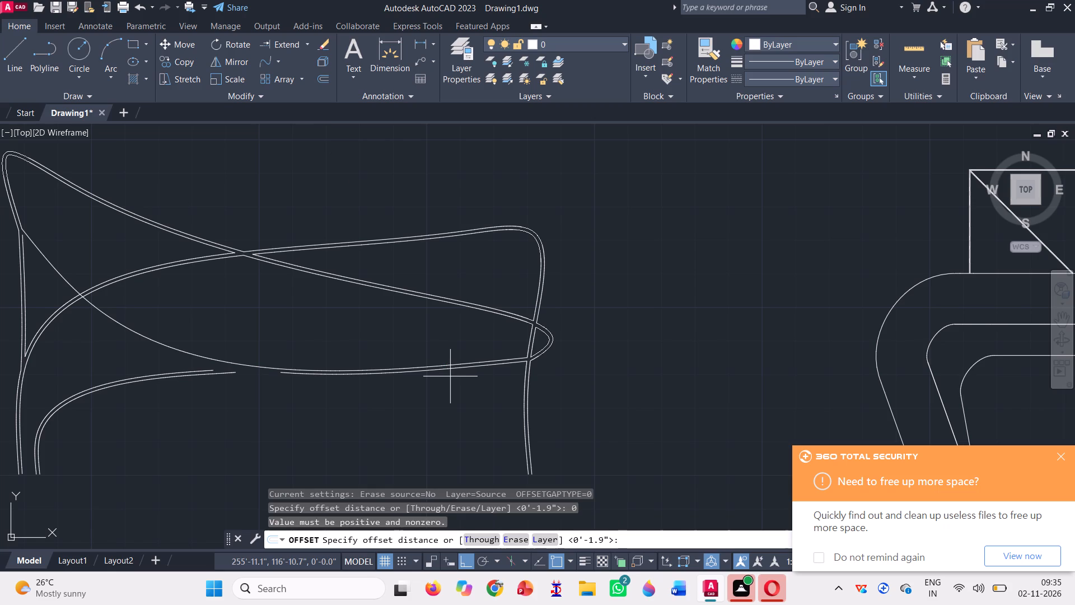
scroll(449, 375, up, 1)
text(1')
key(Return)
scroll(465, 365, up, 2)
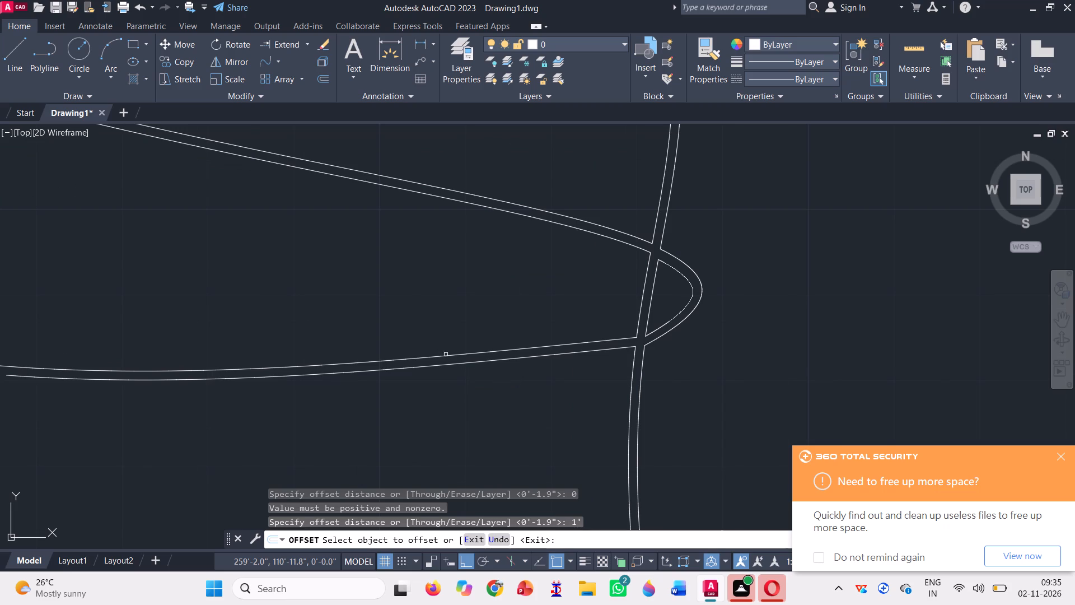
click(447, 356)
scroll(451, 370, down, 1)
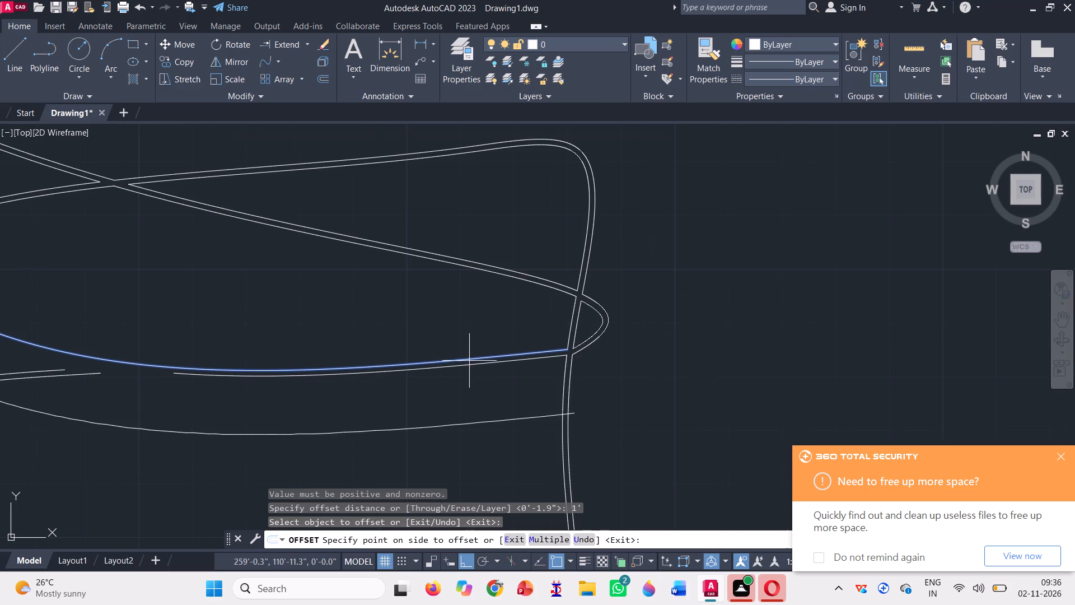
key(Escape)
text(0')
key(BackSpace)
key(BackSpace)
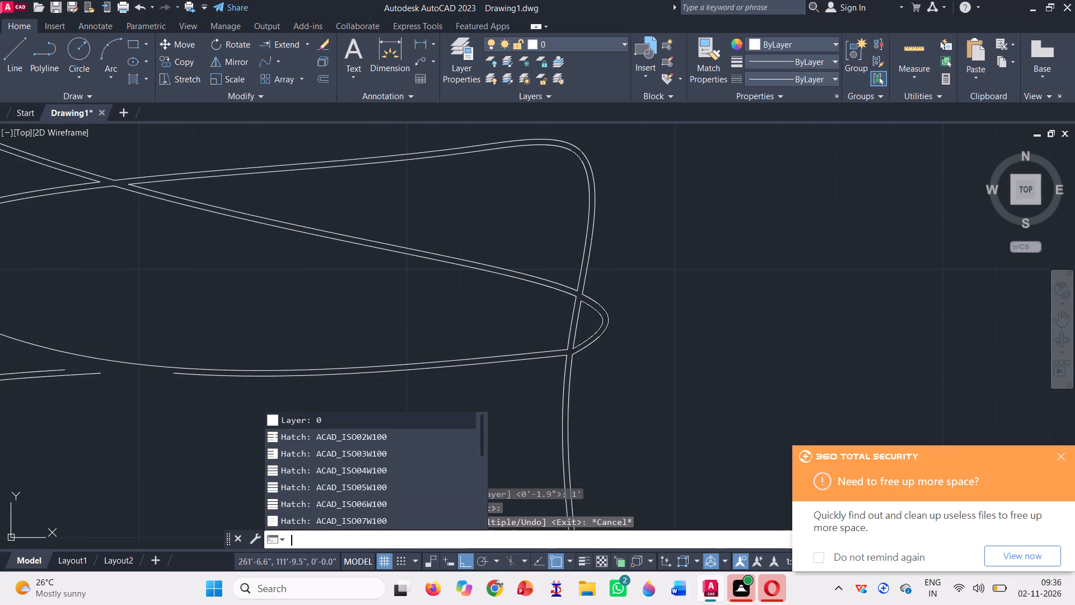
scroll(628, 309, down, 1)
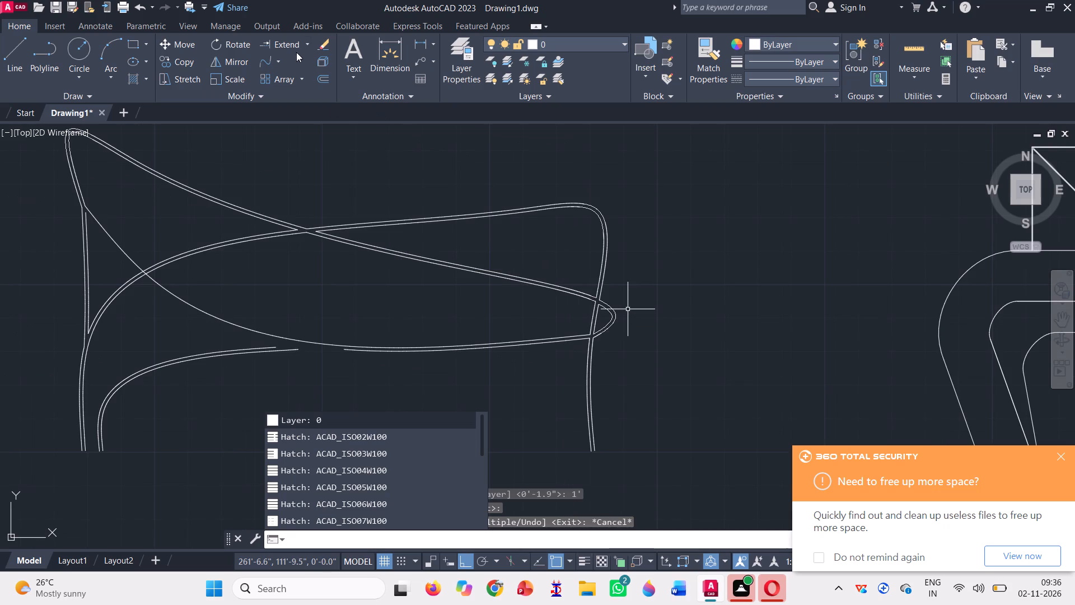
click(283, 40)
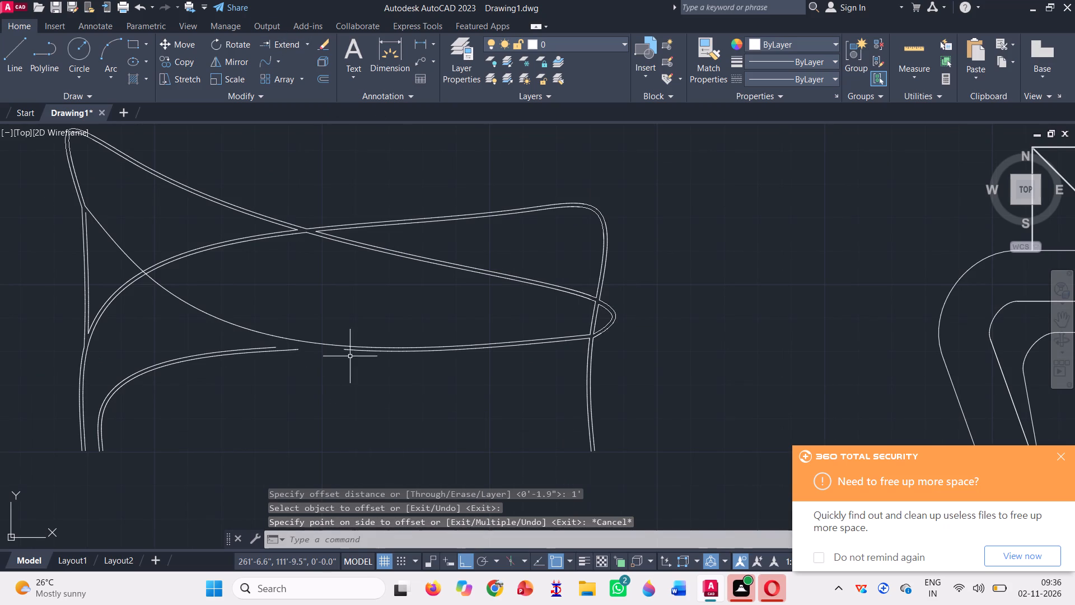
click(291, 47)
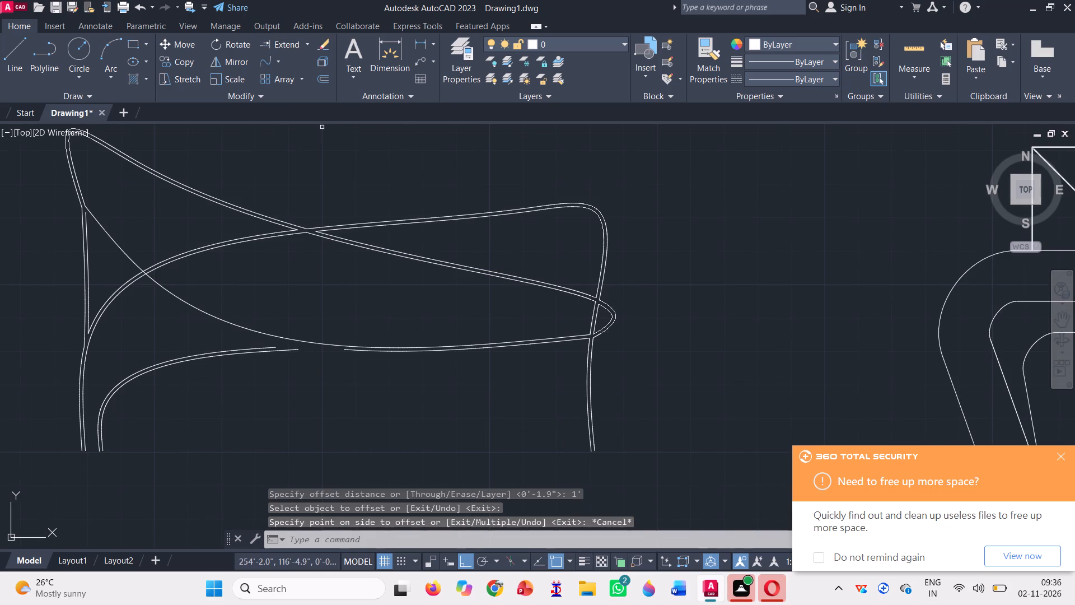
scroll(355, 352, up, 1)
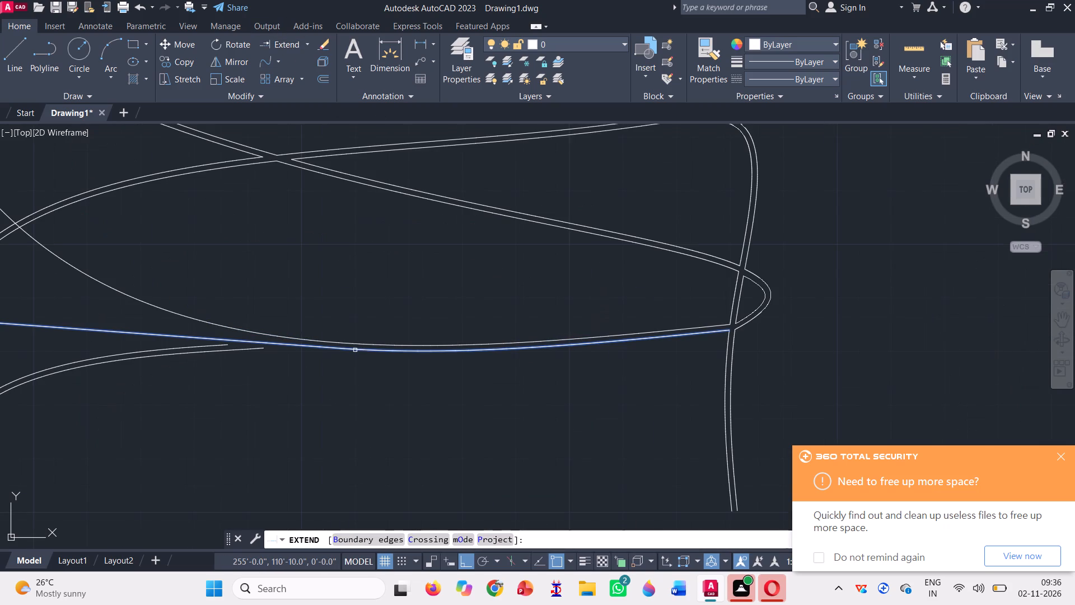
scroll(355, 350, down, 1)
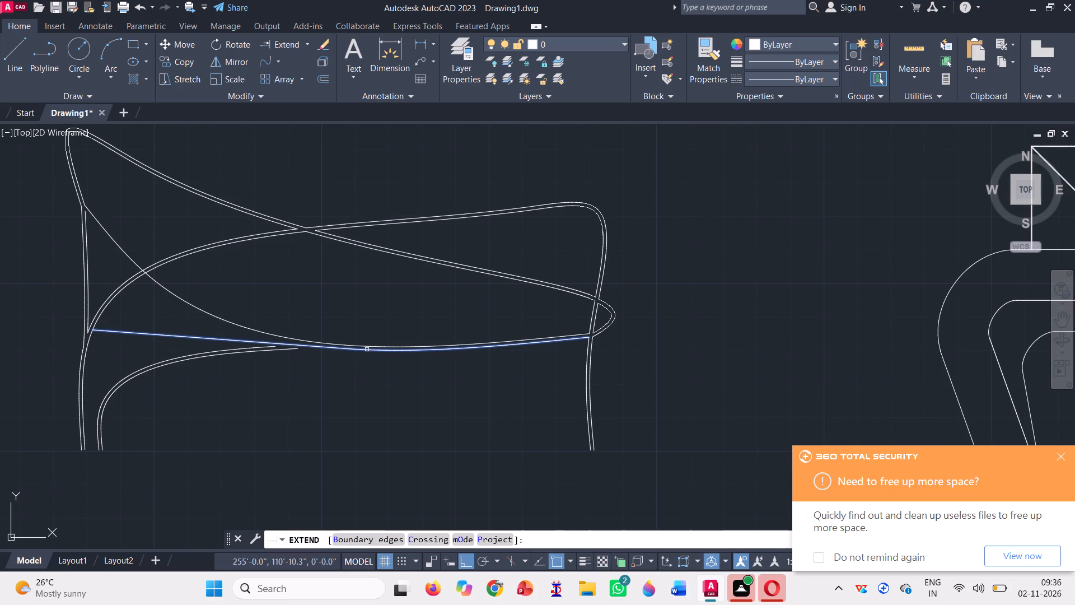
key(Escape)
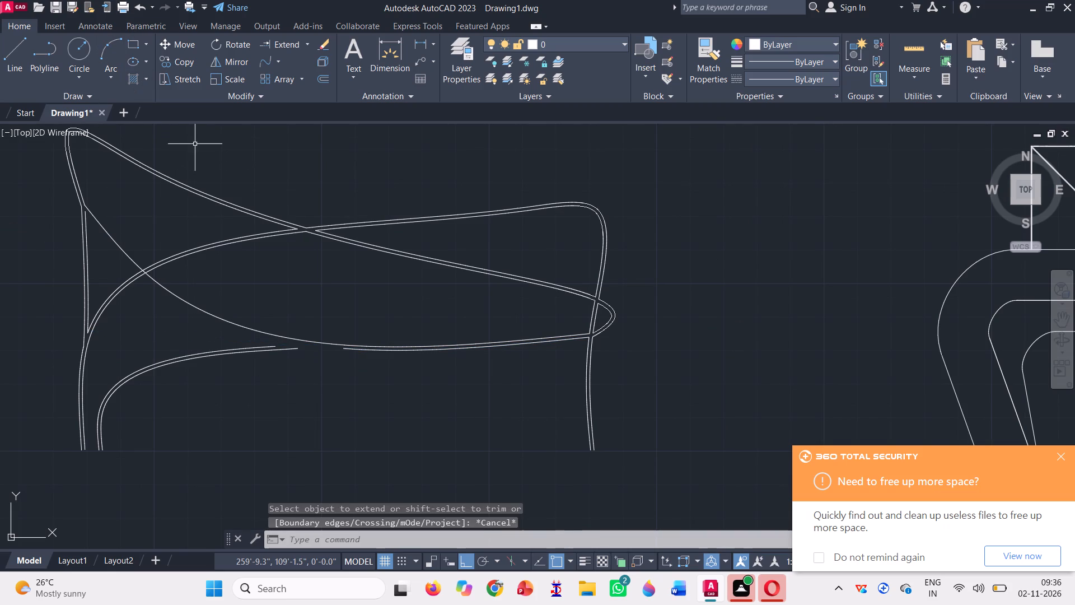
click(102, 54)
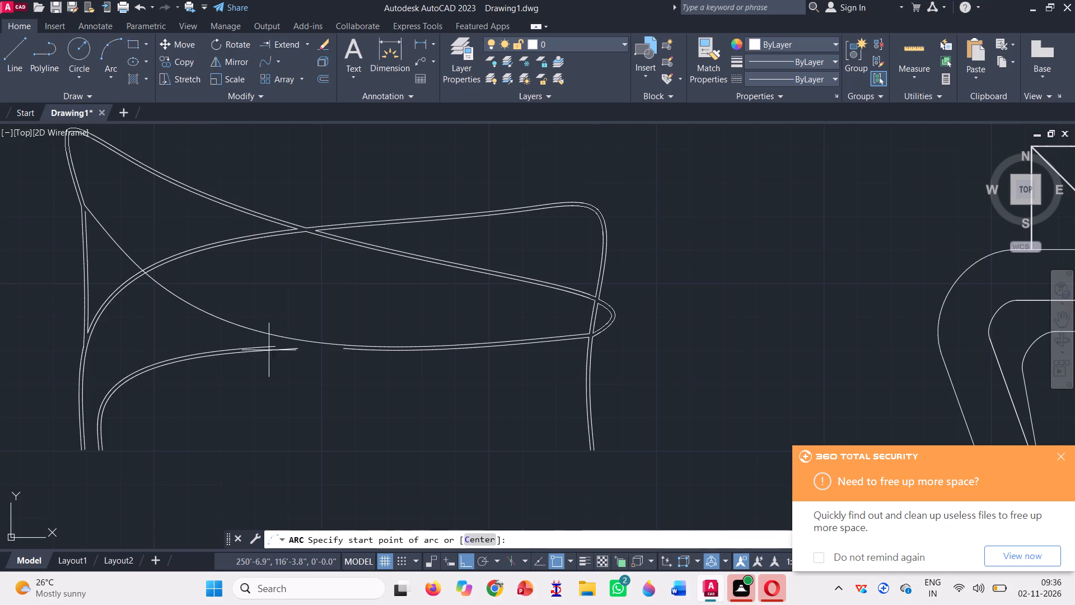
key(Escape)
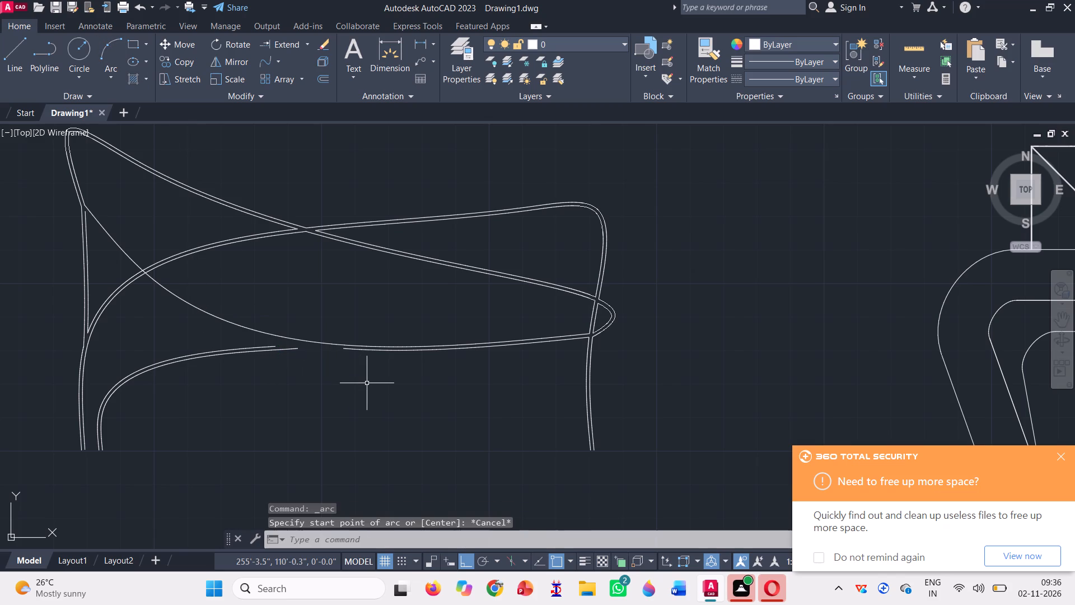
Copy the sweeping path's upper edge from its northwest endpoint to the top endpoint of the vertical pair's inner line.
click(183, 288)
click(163, 314)
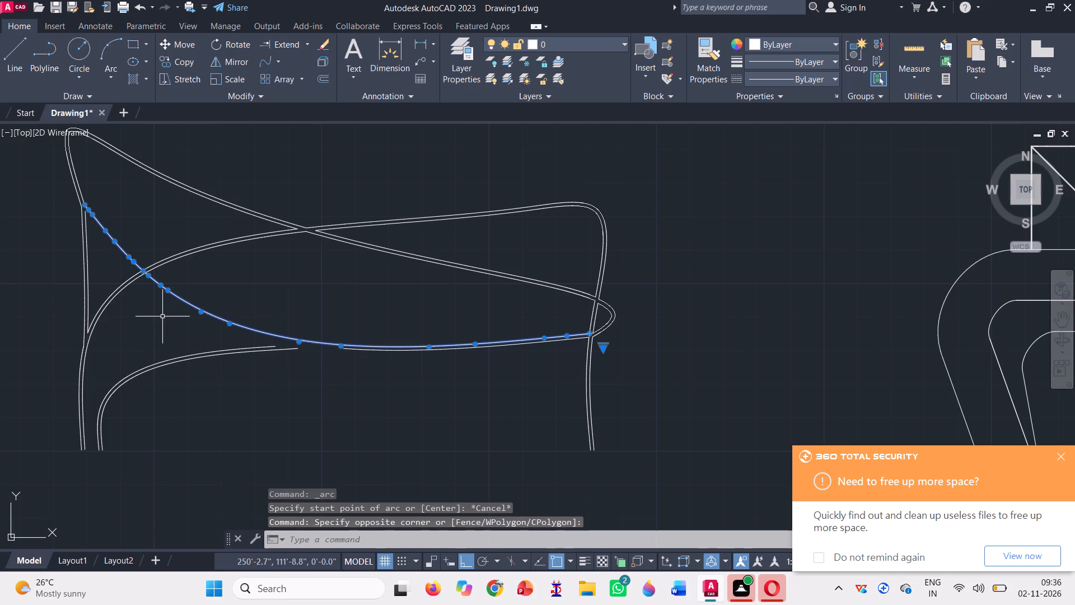
text(co)
key(space)
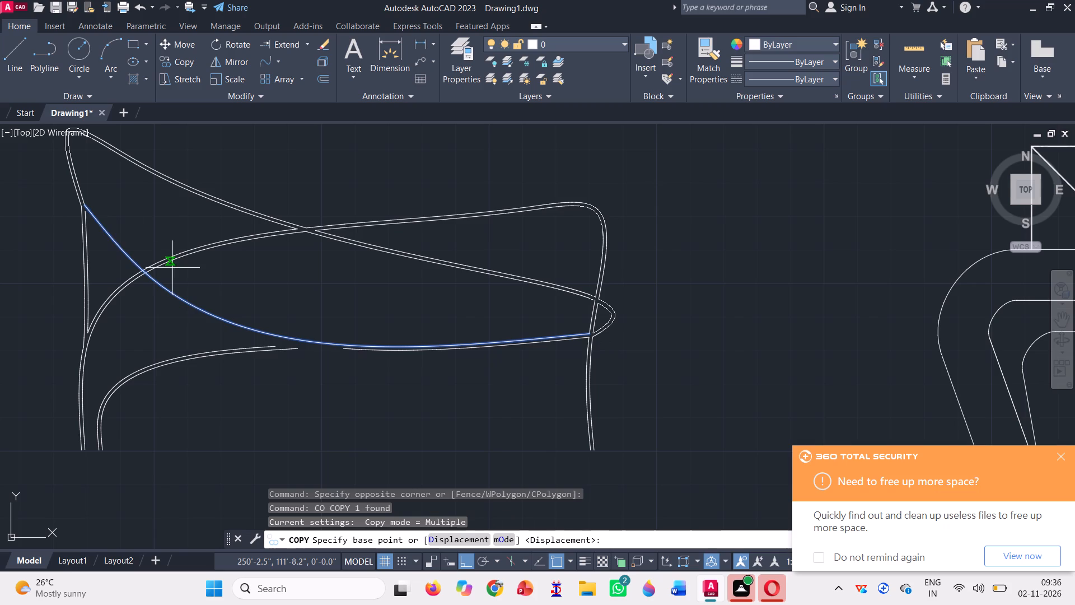
scroll(88, 219, up, 3)
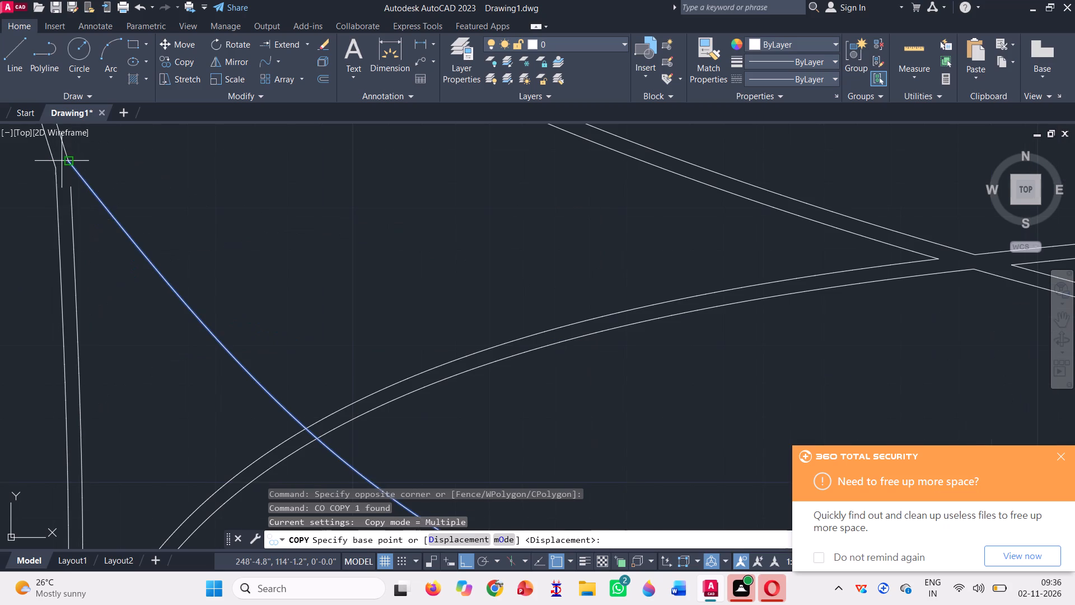
click(67, 159)
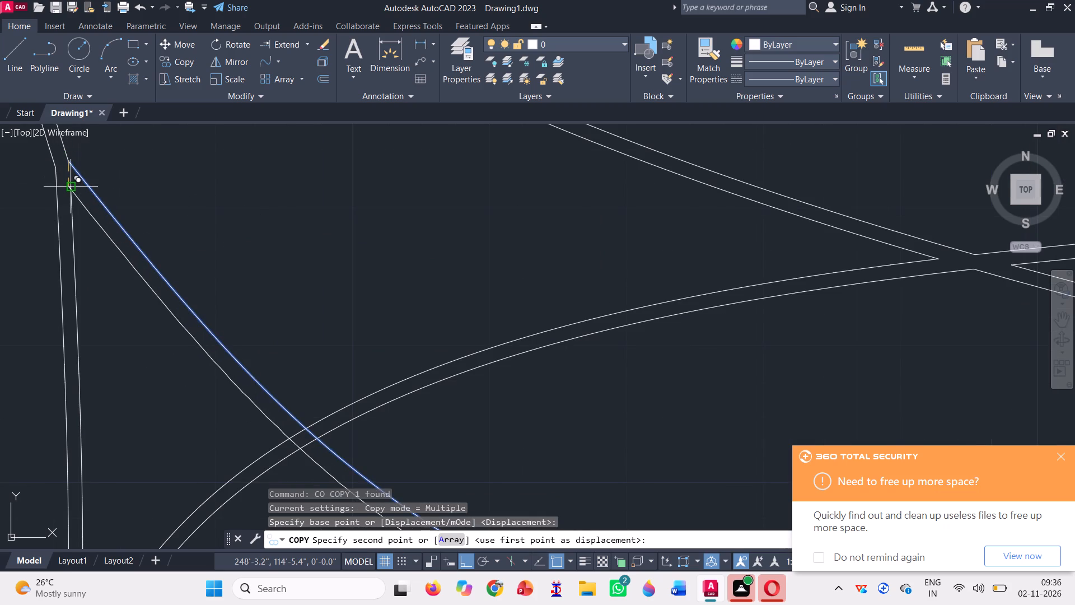
click(68, 182)
scroll(99, 203, down, 3)
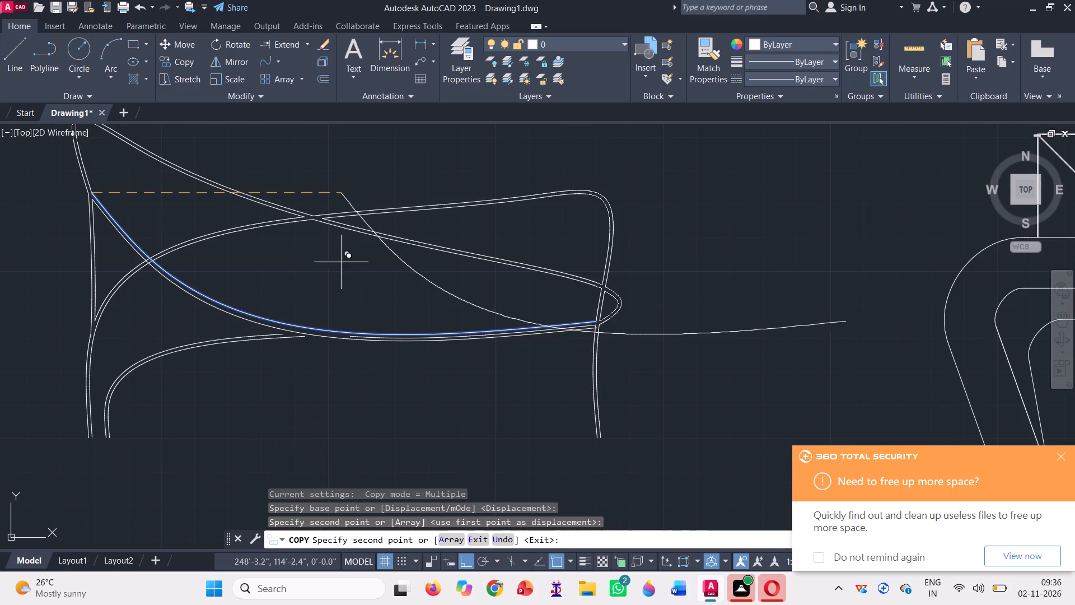
key(space)
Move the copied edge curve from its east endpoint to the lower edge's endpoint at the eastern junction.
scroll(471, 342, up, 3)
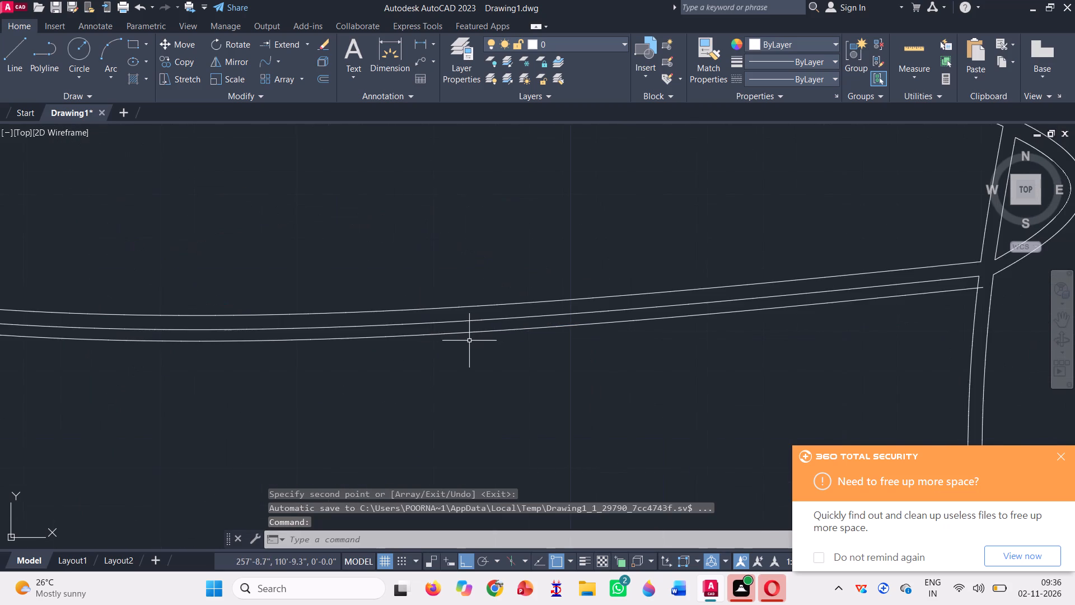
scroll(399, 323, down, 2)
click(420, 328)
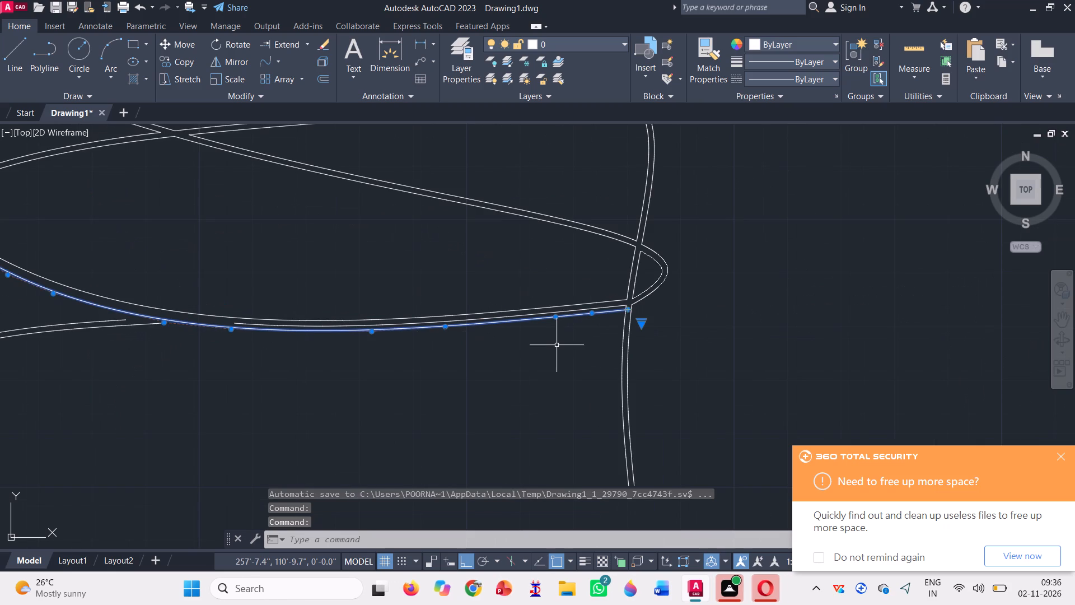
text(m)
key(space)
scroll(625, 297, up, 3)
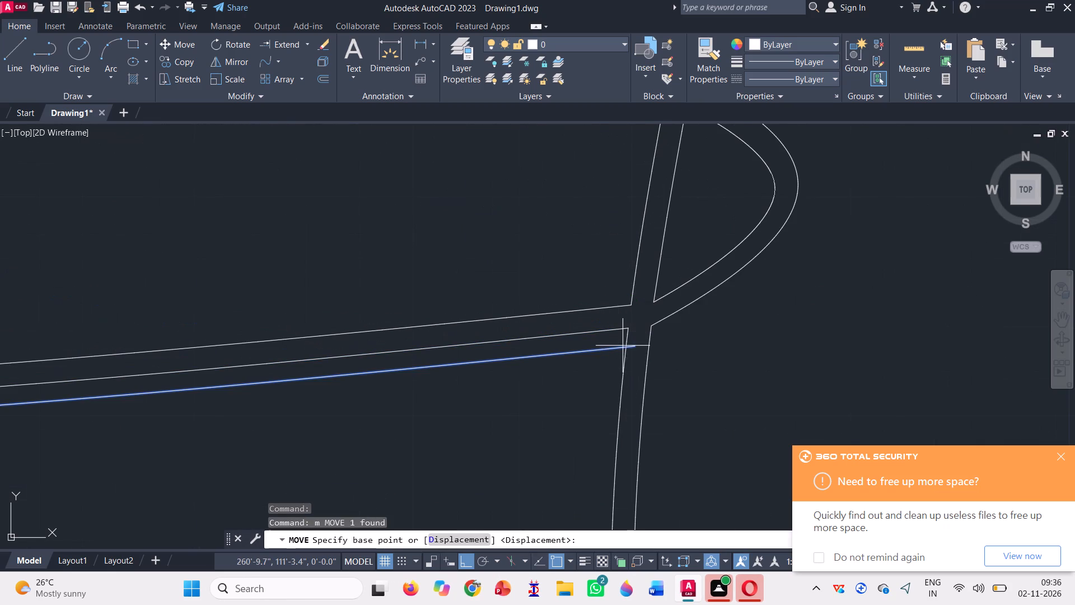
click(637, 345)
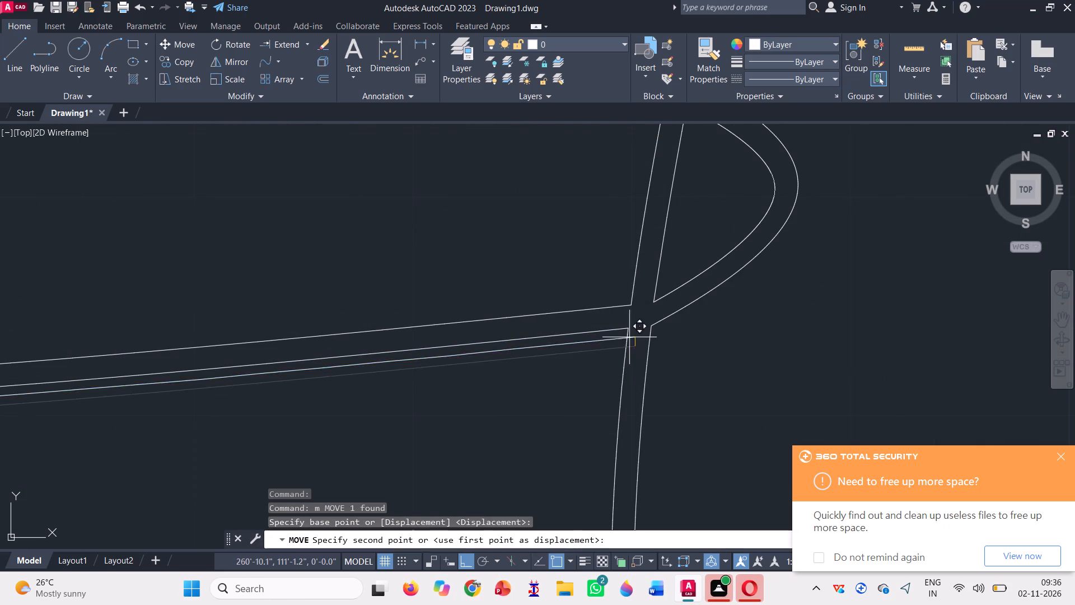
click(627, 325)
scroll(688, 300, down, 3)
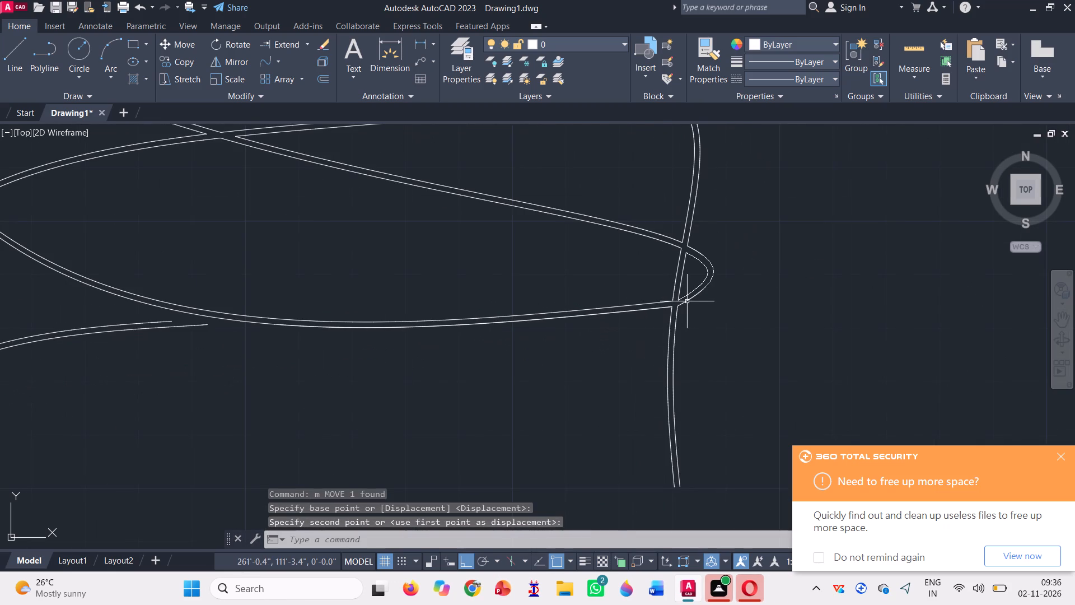
Erase the moved copy of the sweeping path's upper edge.
scroll(381, 333, down, 1)
click(368, 328)
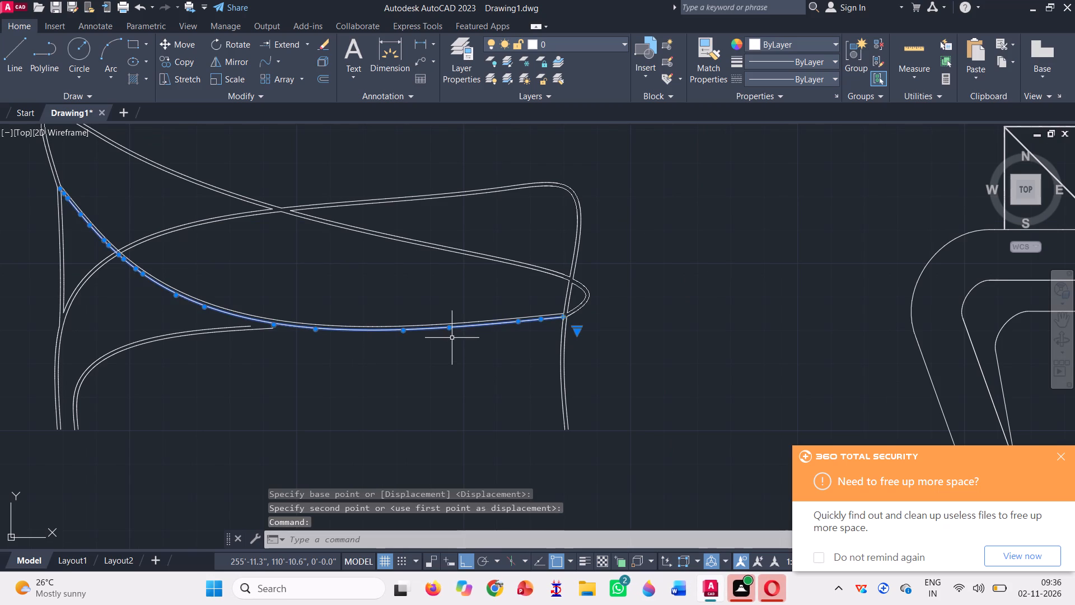
key(BackSpace)
key(Delete)
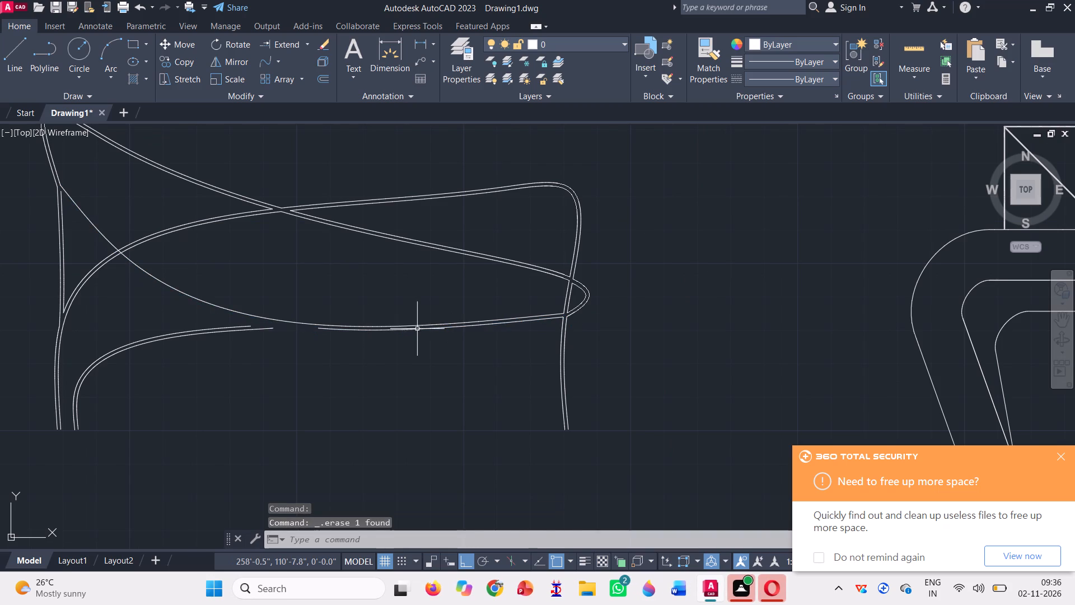
Erase the remaining eastern piece of the sweeping path's lower edge.
click(420, 332)
click(412, 331)
scroll(409, 331, up, 3)
click(404, 327)
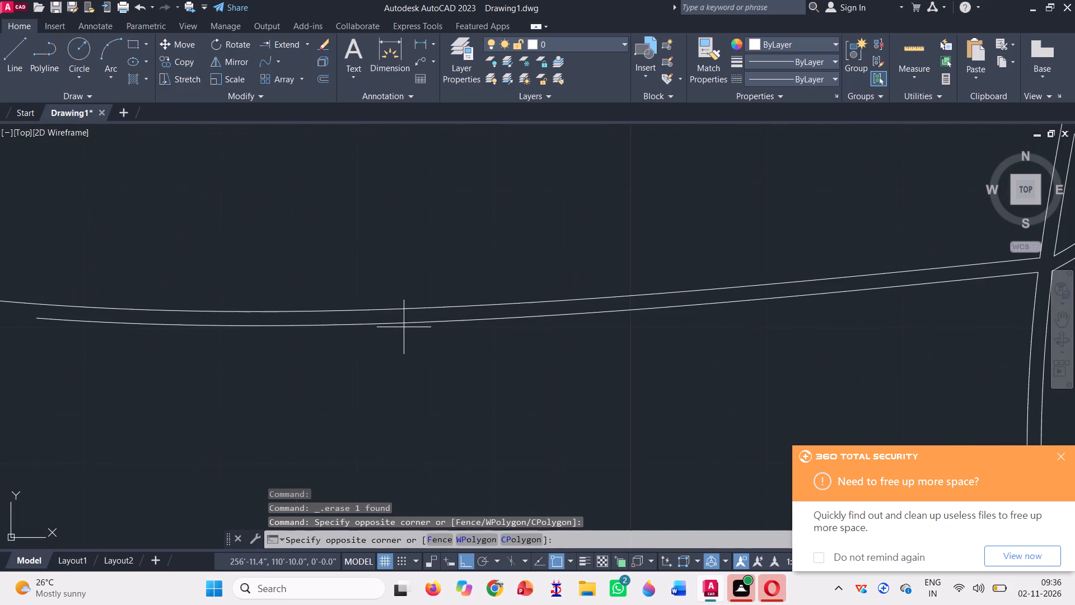
click(394, 324)
click(389, 322)
key(Delete)
scroll(390, 348, down, 3)
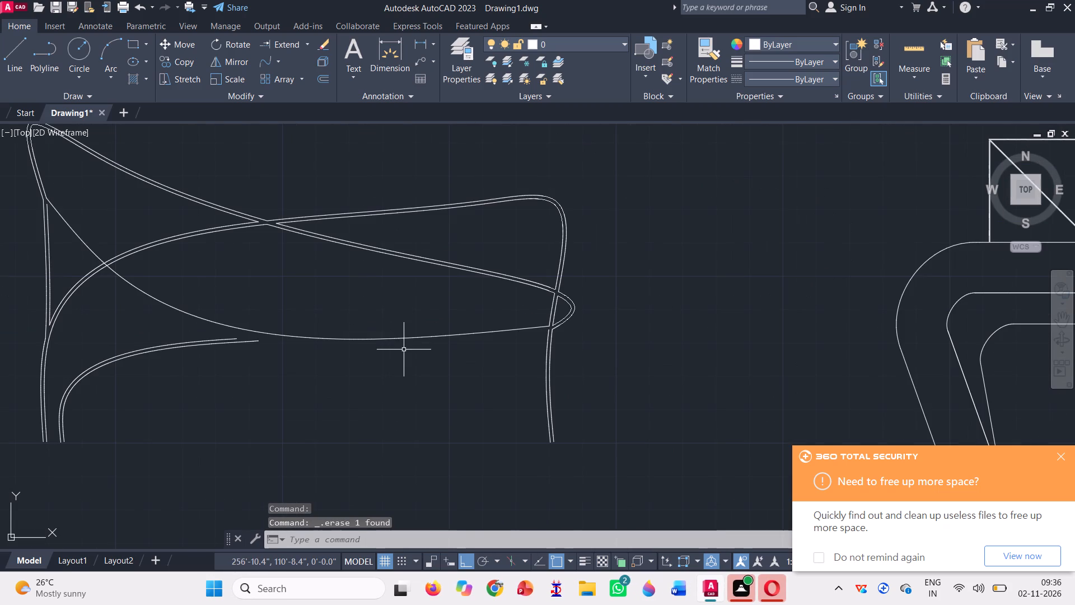
Copy the sweeping path's upper edge from its east endpoint to the eastern leg's inner-line top endpoint directly below.
click(405, 345)
click(395, 307)
text(ci)
key(BackSpace)
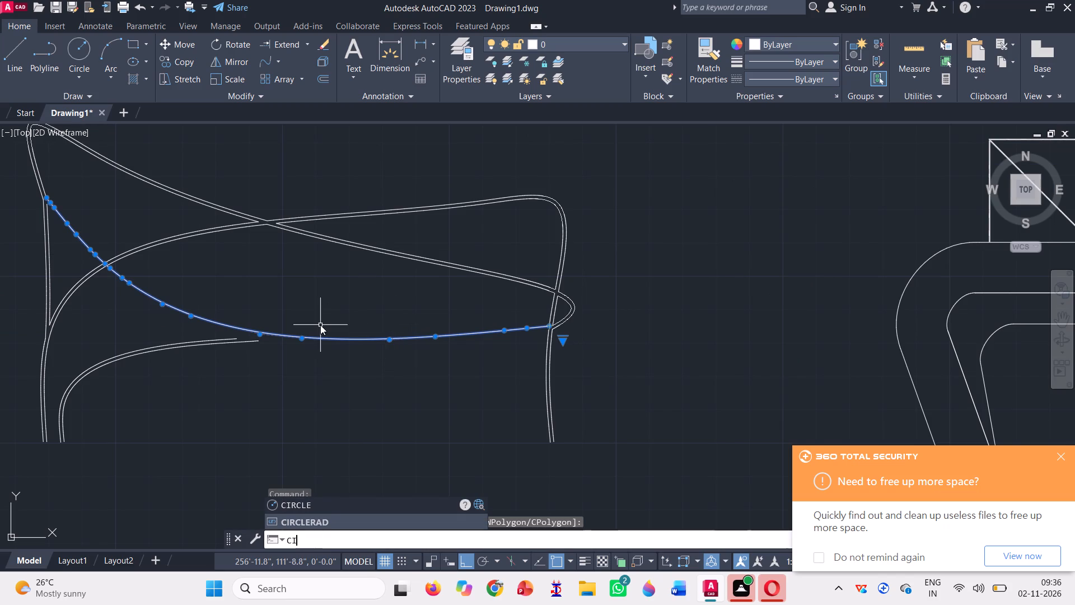
key(BackSpace)
text(o)
key(space)
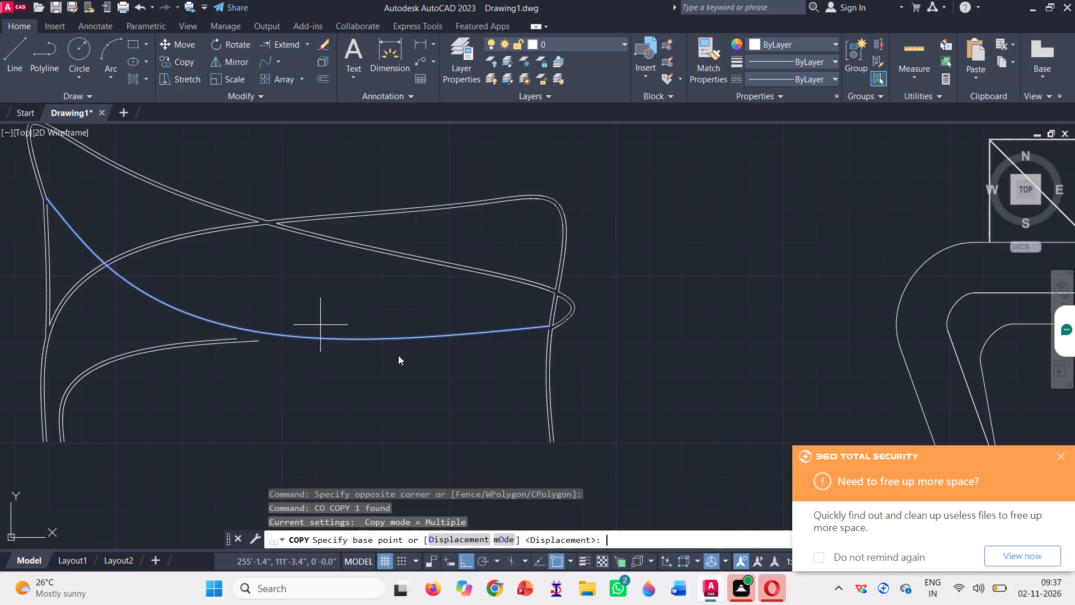
scroll(490, 308, up, 3)
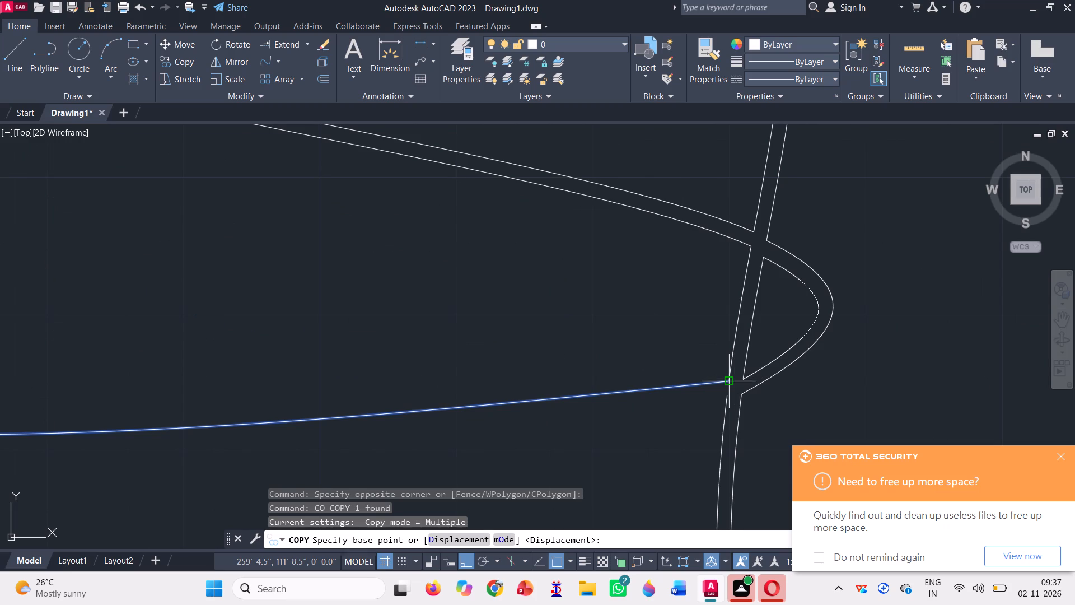
click(732, 380)
click(728, 395)
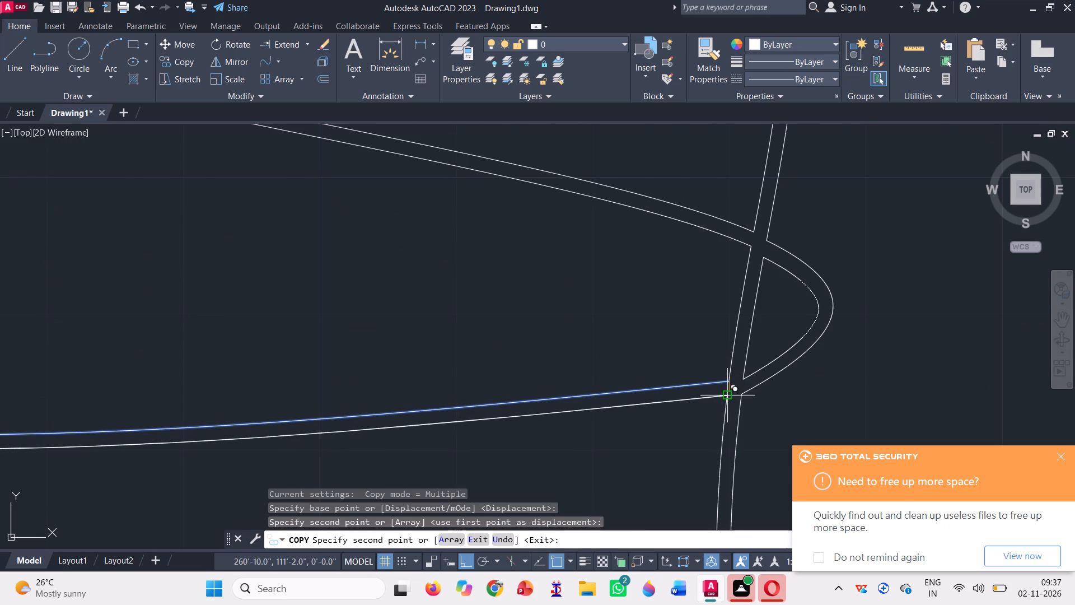
scroll(826, 310, down, 3)
key(space)
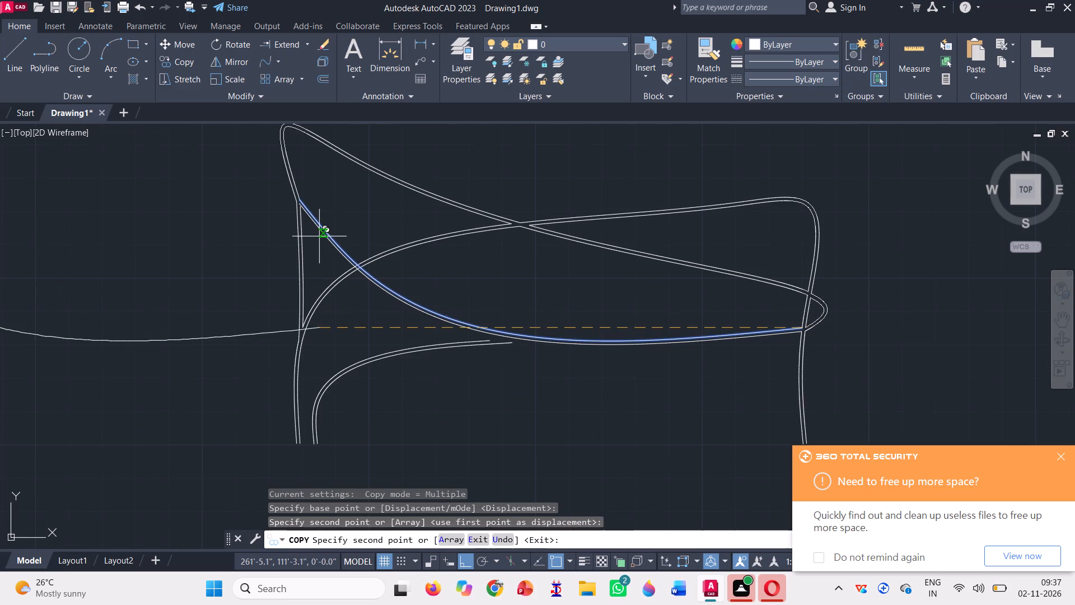
Extend the vertical pair's inner line to the new lower edge and trim the overhang at the northwest junction's inner corner.
click(281, 42)
scroll(297, 194, up, 3)
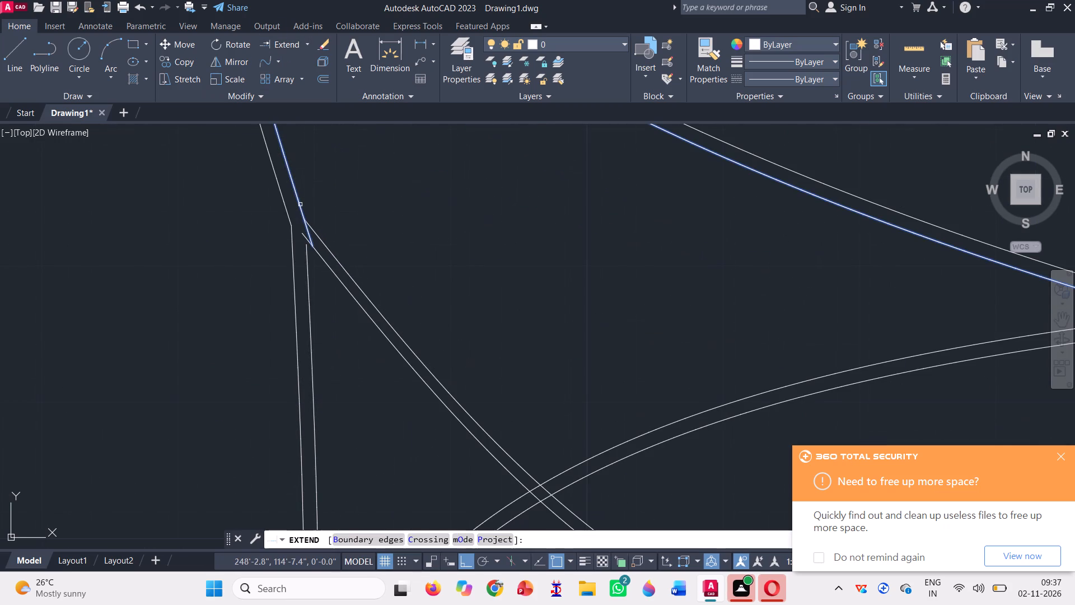
click(306, 261)
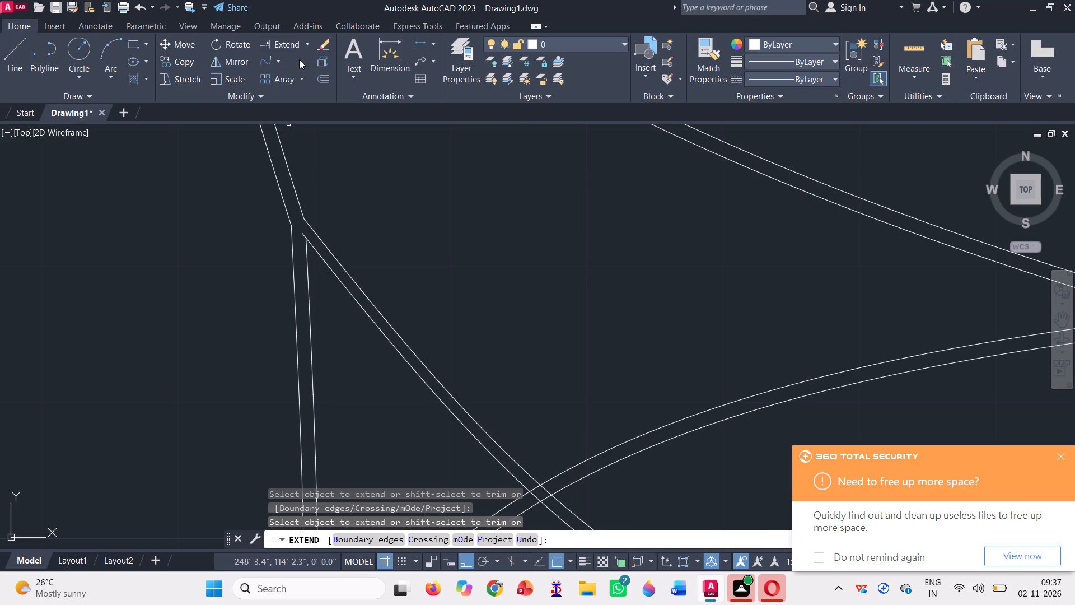
click(309, 40)
click(298, 71)
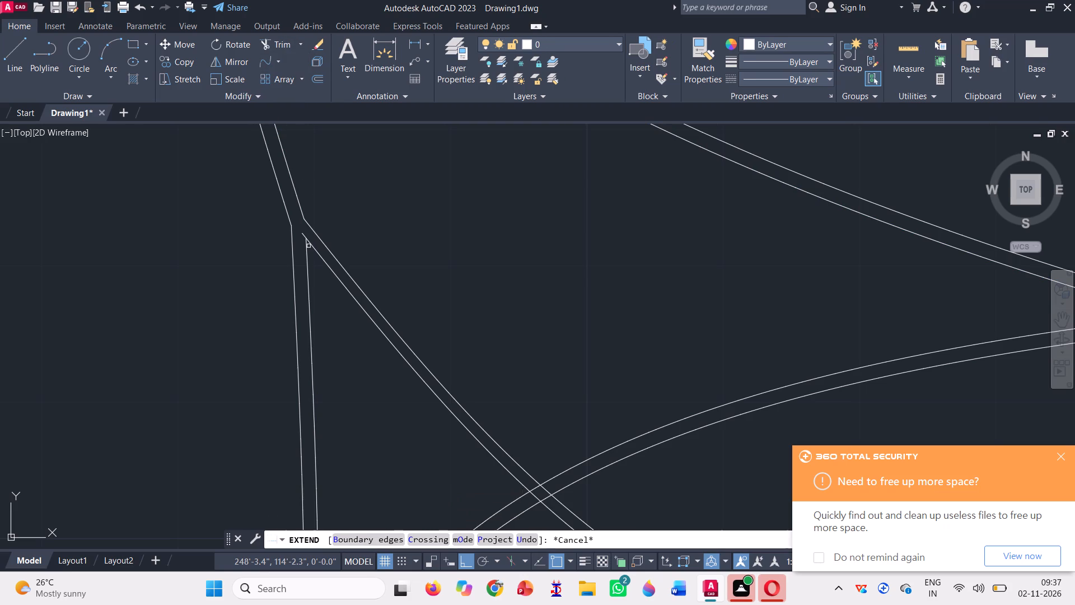
scroll(300, 253, up, 3)
click(310, 175)
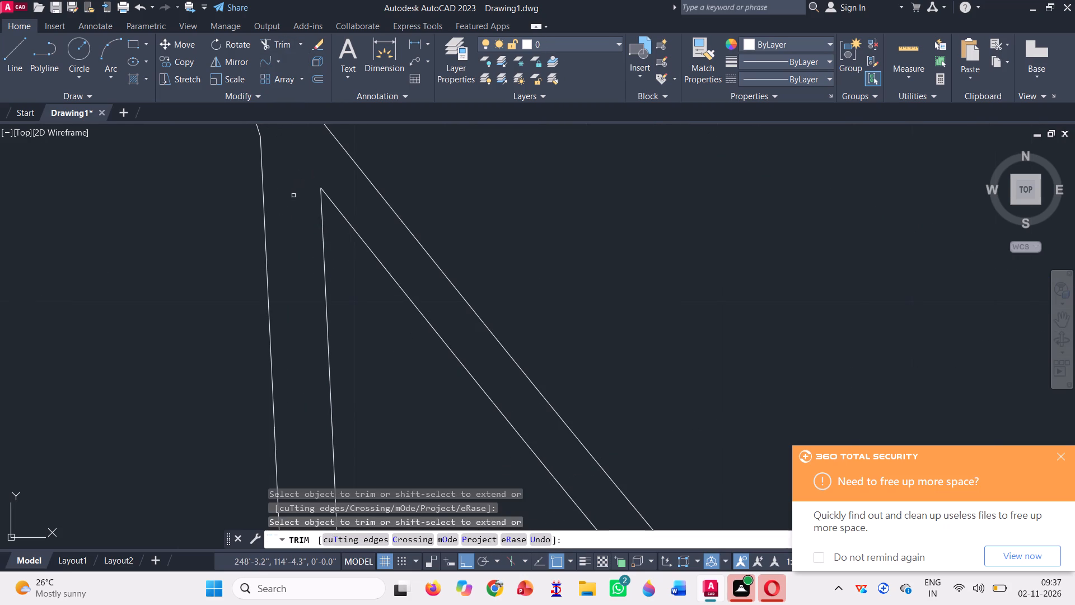
scroll(295, 197, down, 7)
key(Escape)
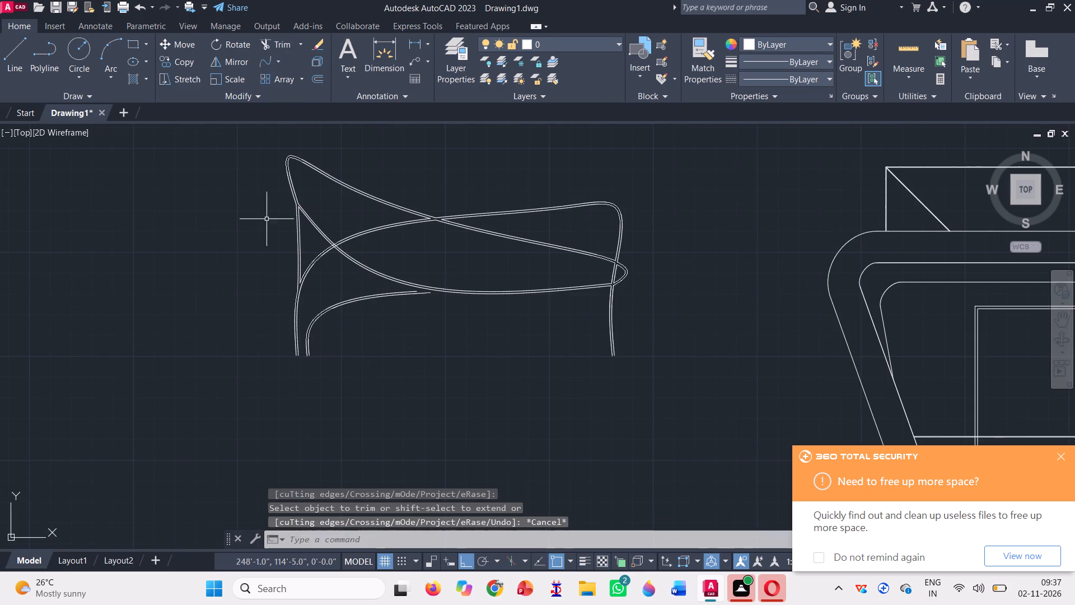
Extend both edges of the lower branch curve to the sweeping path's lower edge.
click(302, 41)
click(277, 104)
scroll(390, 293, up, 1)
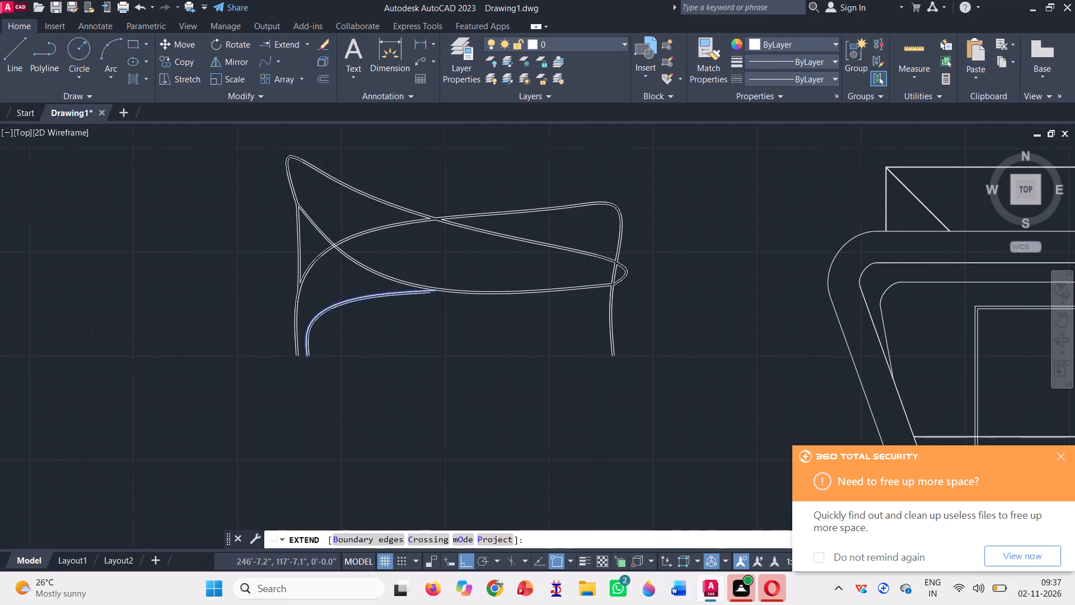
scroll(390, 292, up, 1)
click(385, 287)
click(418, 333)
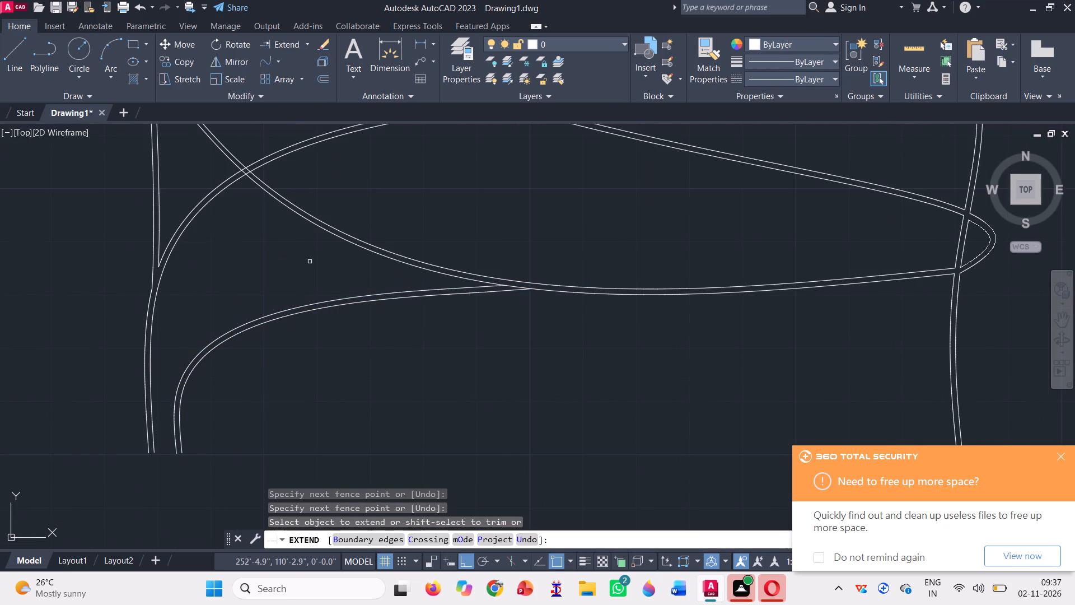
key(Escape)
Trim the sweeping path's lower edge between the two branch edges to open the junction.
click(313, 44)
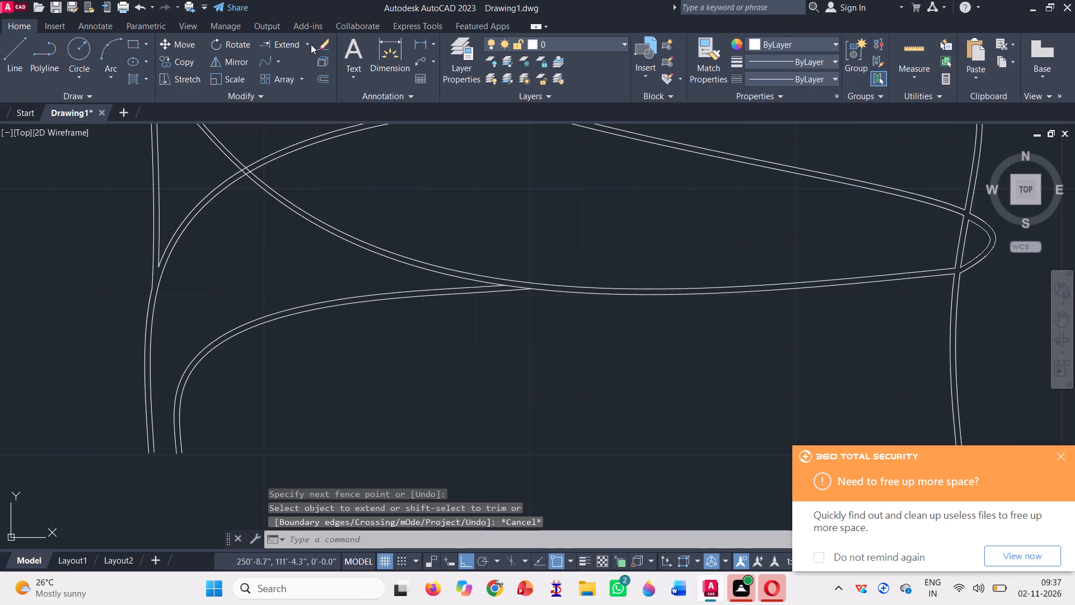
click(310, 46)
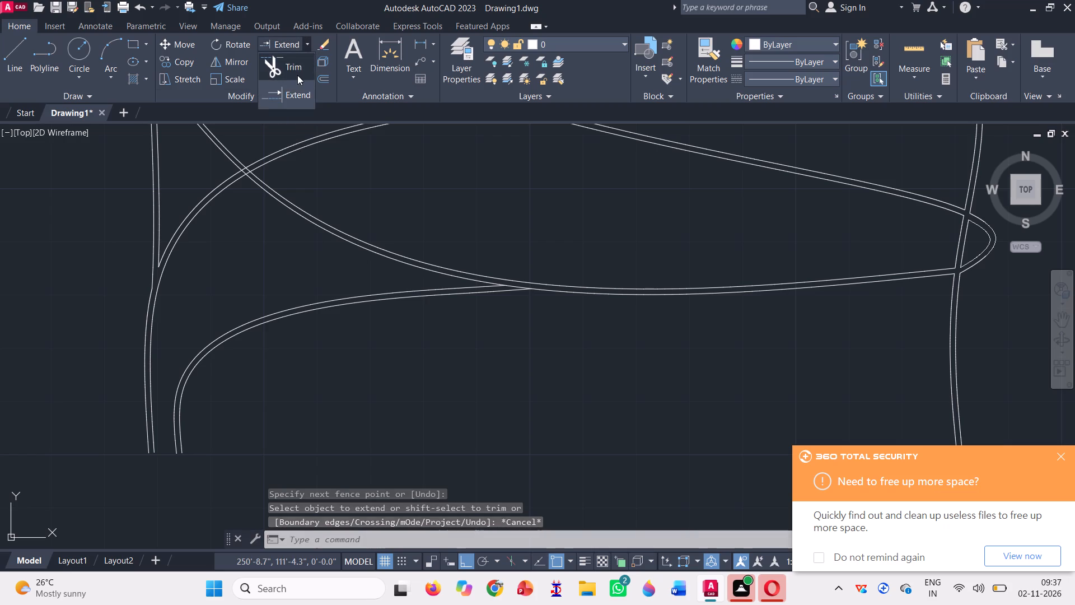
click(298, 75)
scroll(564, 299, up, 2)
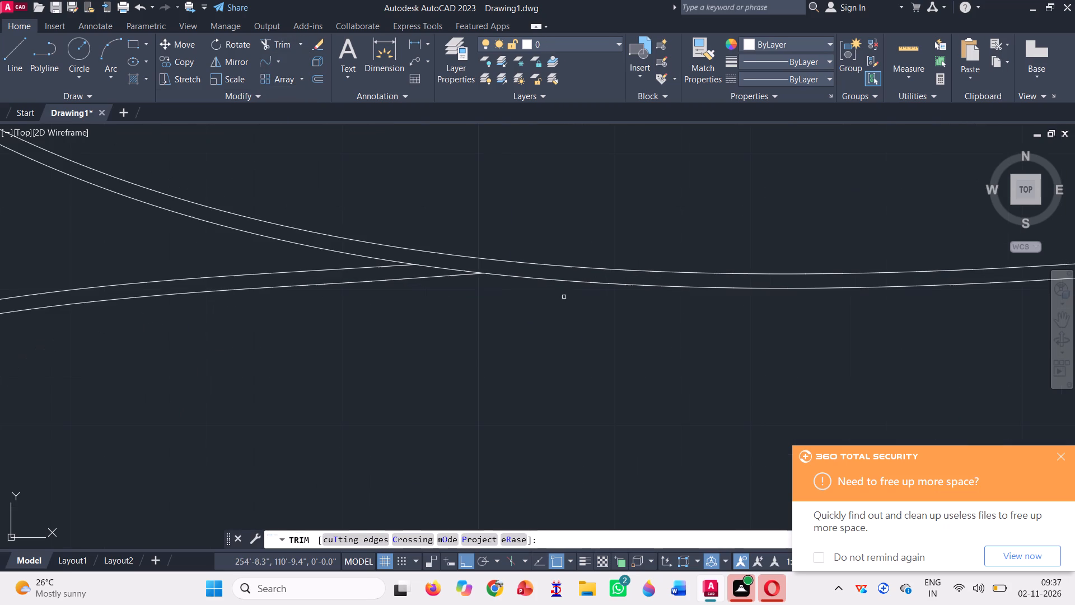
click(444, 266)
scroll(444, 267, down, 3)
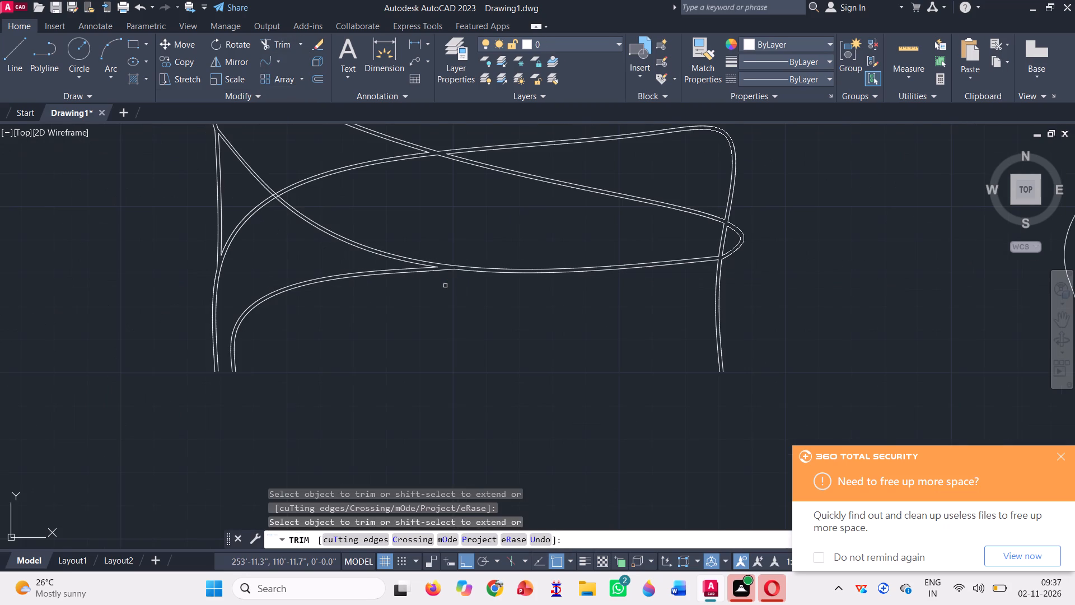
key(Escape)
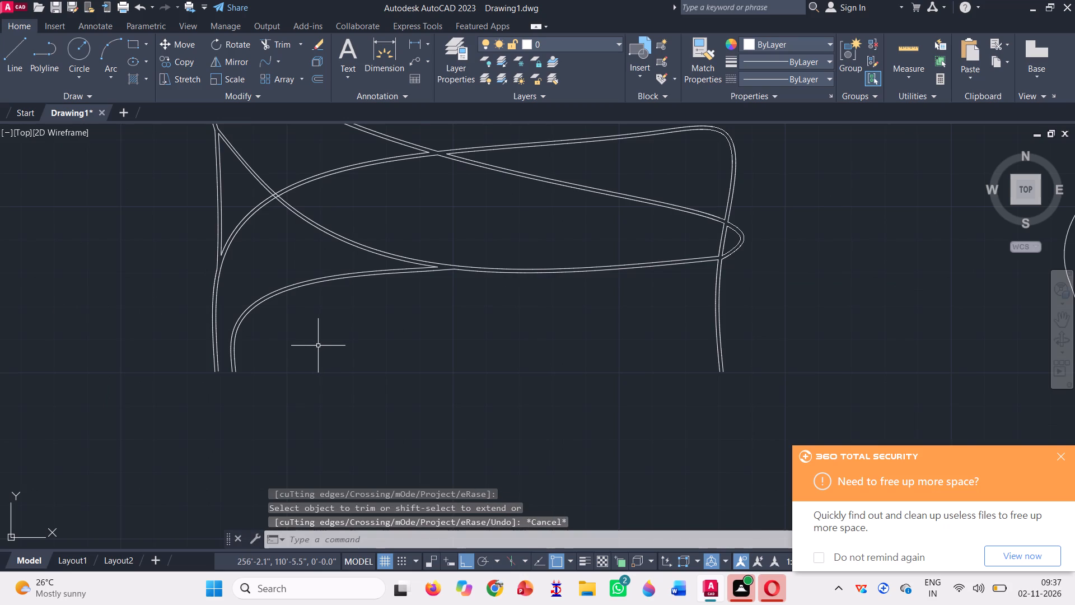
Copy the entire curved-path figure by its eastern leg's lower end onto the curved band's top edge, over the nearer elevation's west wing.
scroll(318, 346, down, 1)
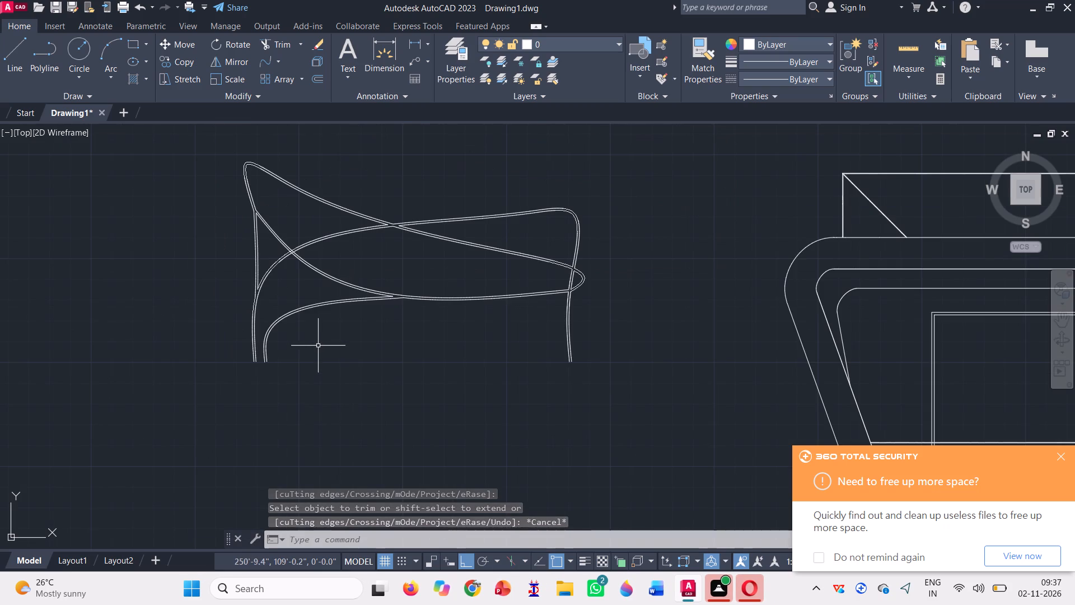
click(610, 388)
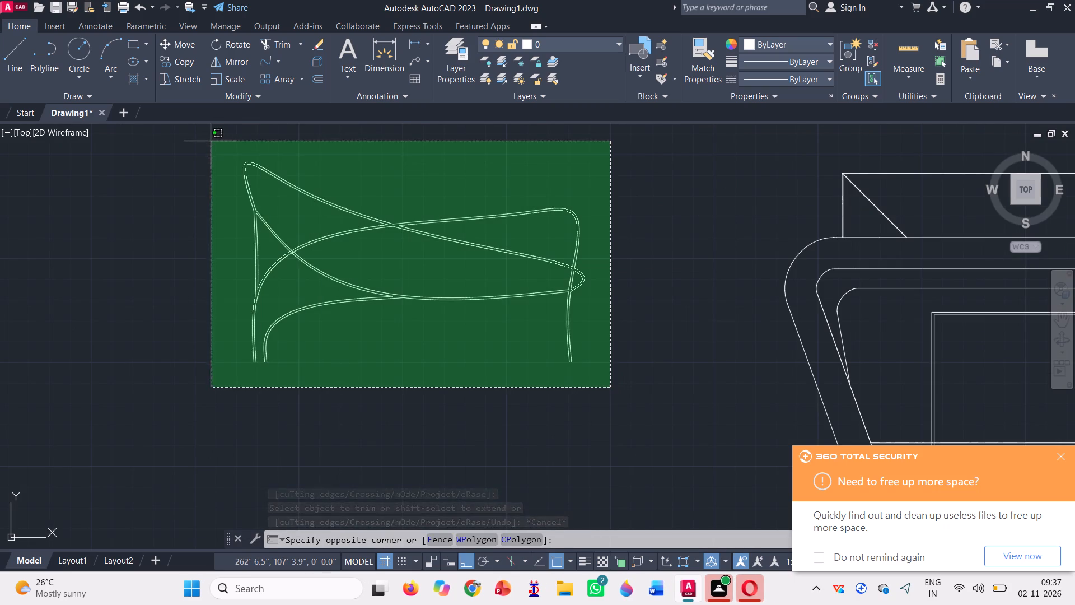
click(199, 140)
text(co)
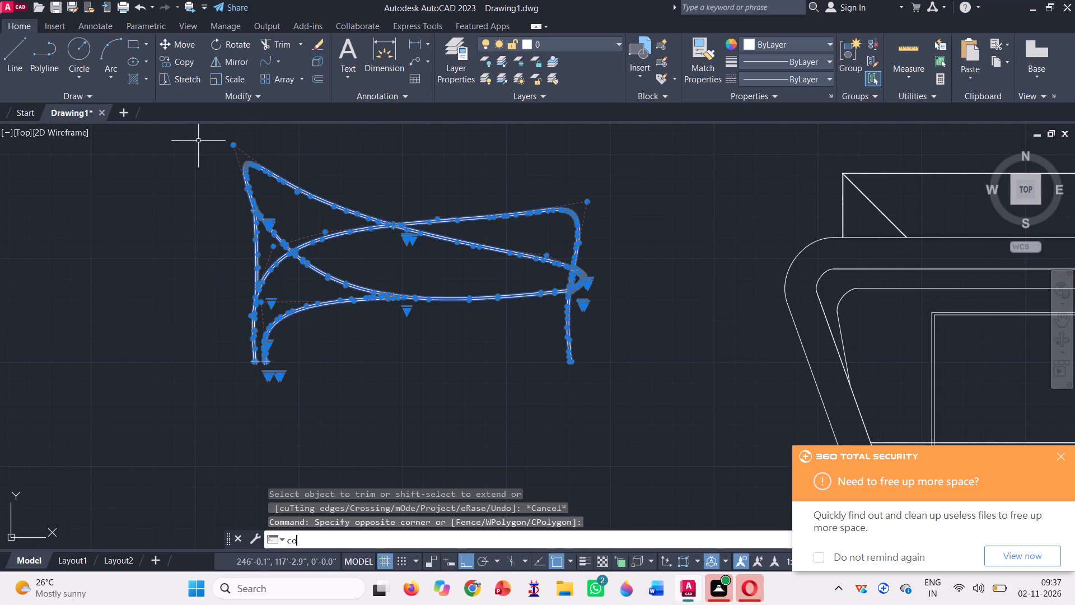
key(space)
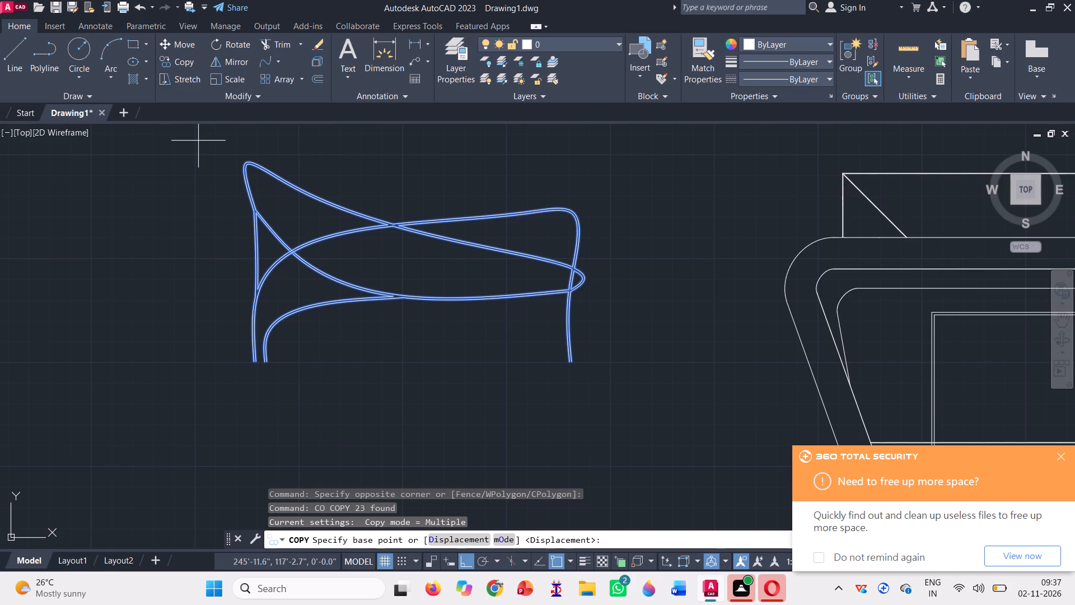
scroll(577, 361, up, 3)
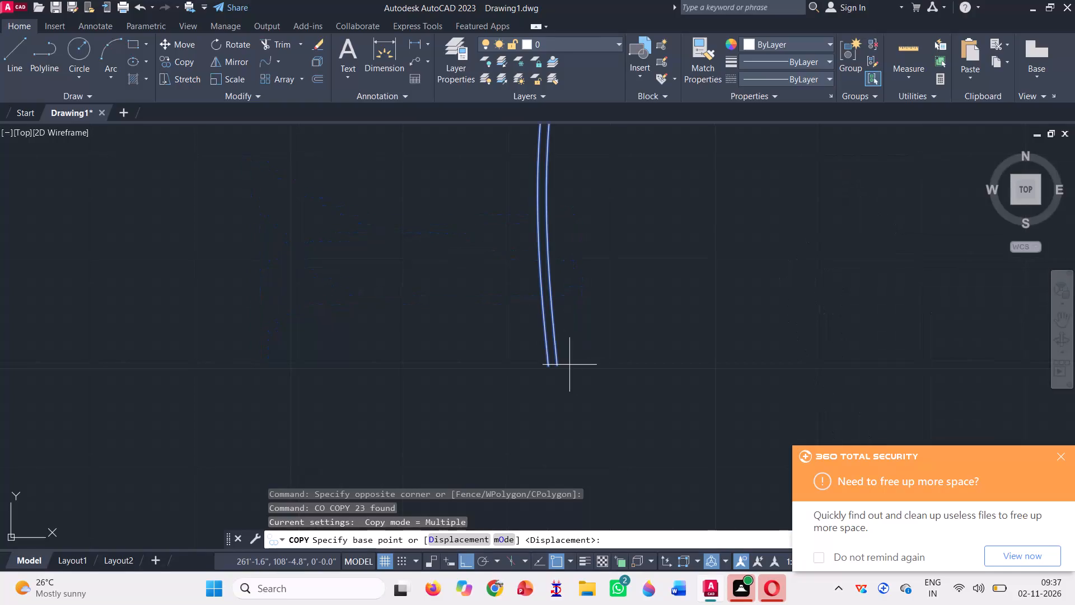
click(560, 365)
scroll(328, 324, down, 5)
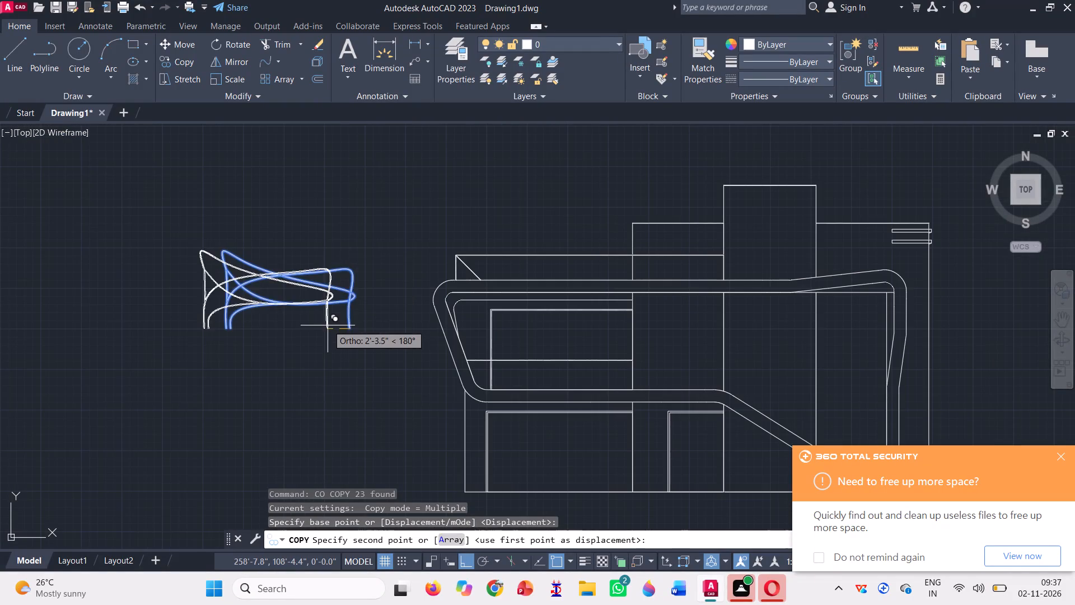
scroll(346, 313, down, 2)
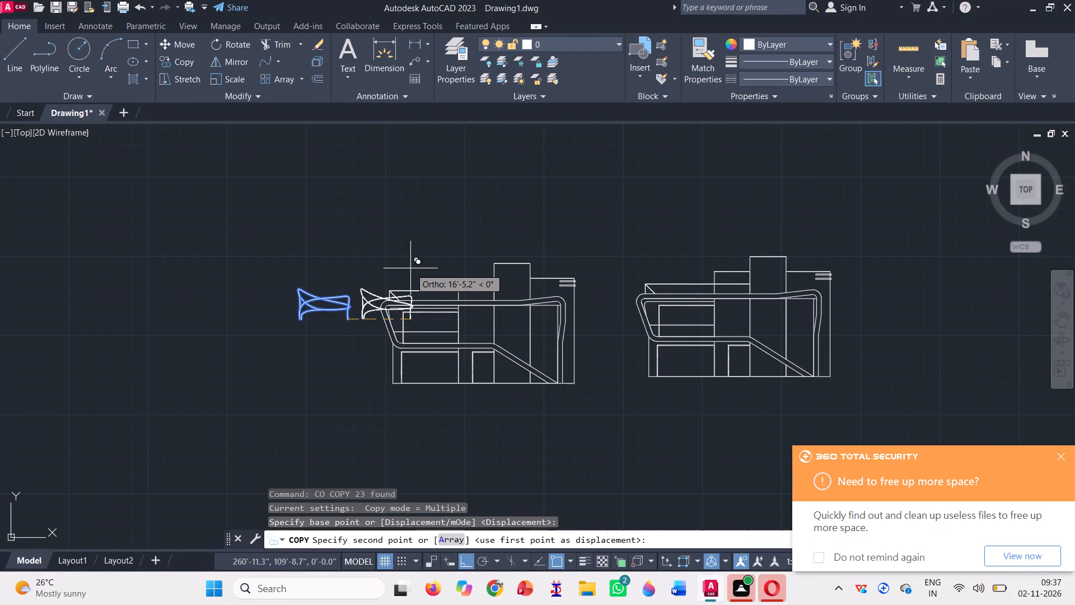
key(F8)
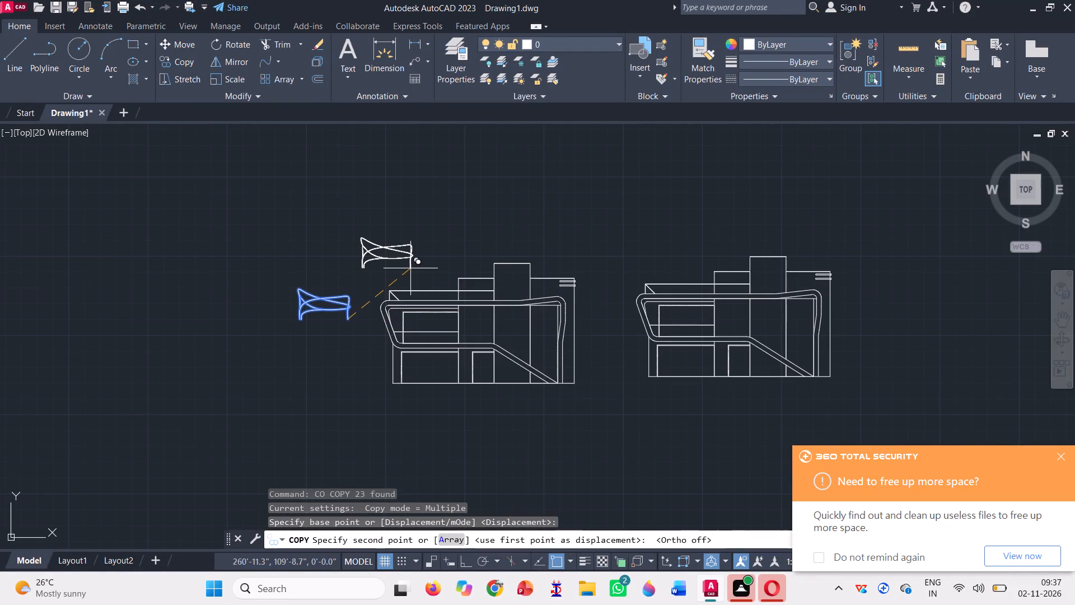
scroll(460, 282, up, 3)
scroll(386, 353, up, 4)
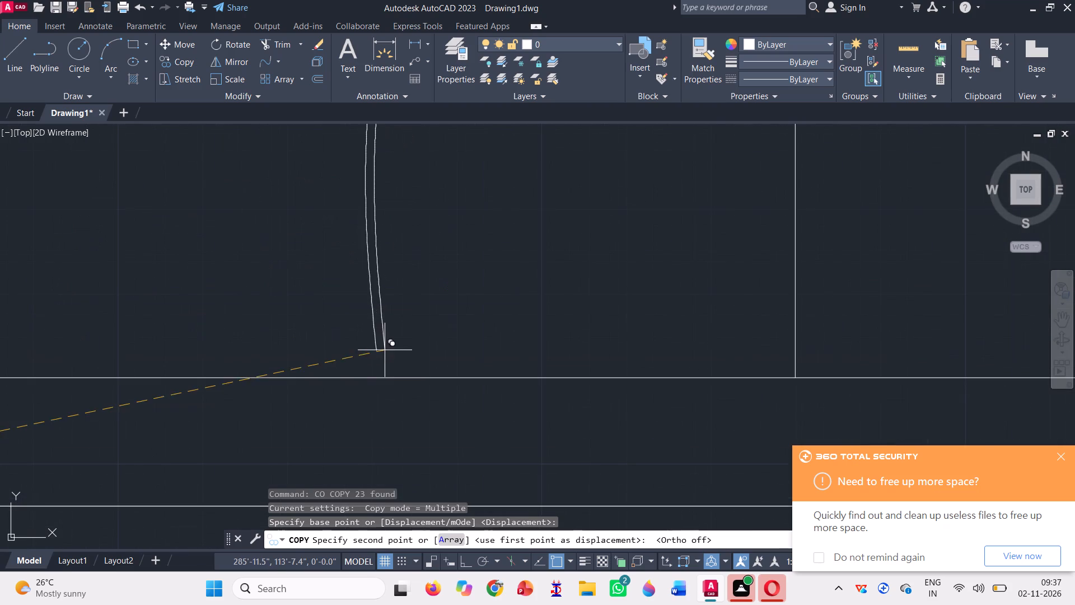
scroll(423, 367, down, 2)
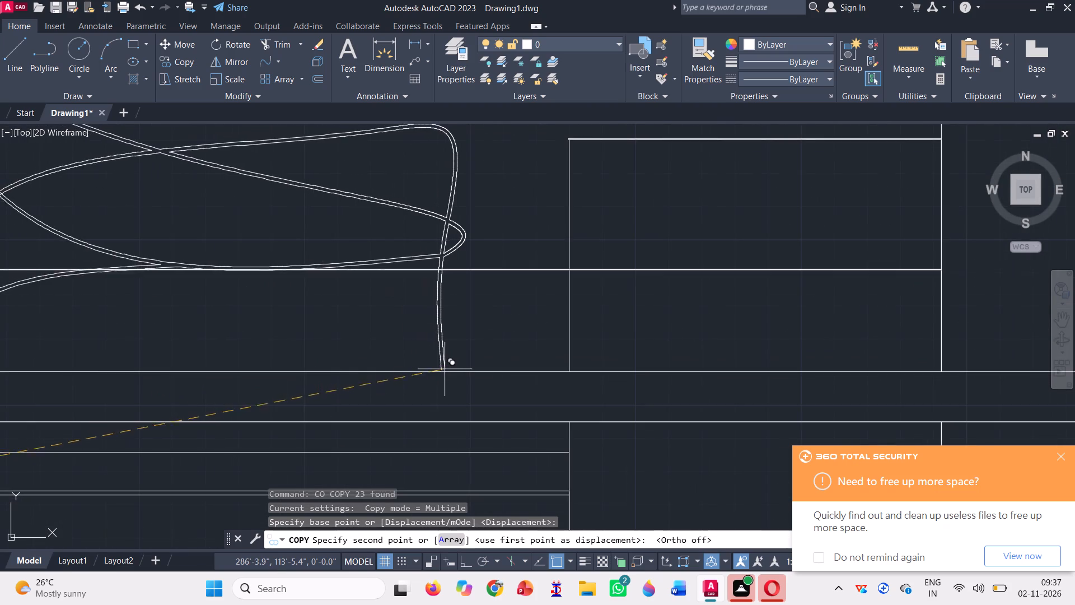
click(482, 369)
scroll(535, 314, down, 2)
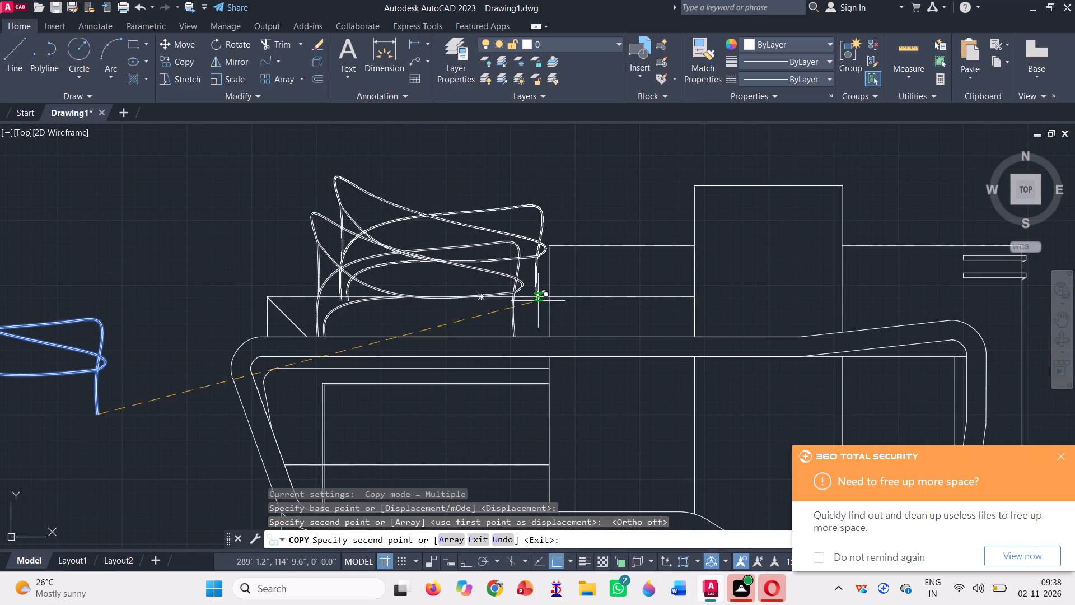
key(space)
Delete the original curved-path figure standing west of the elevation.
scroll(387, 274, down, 2)
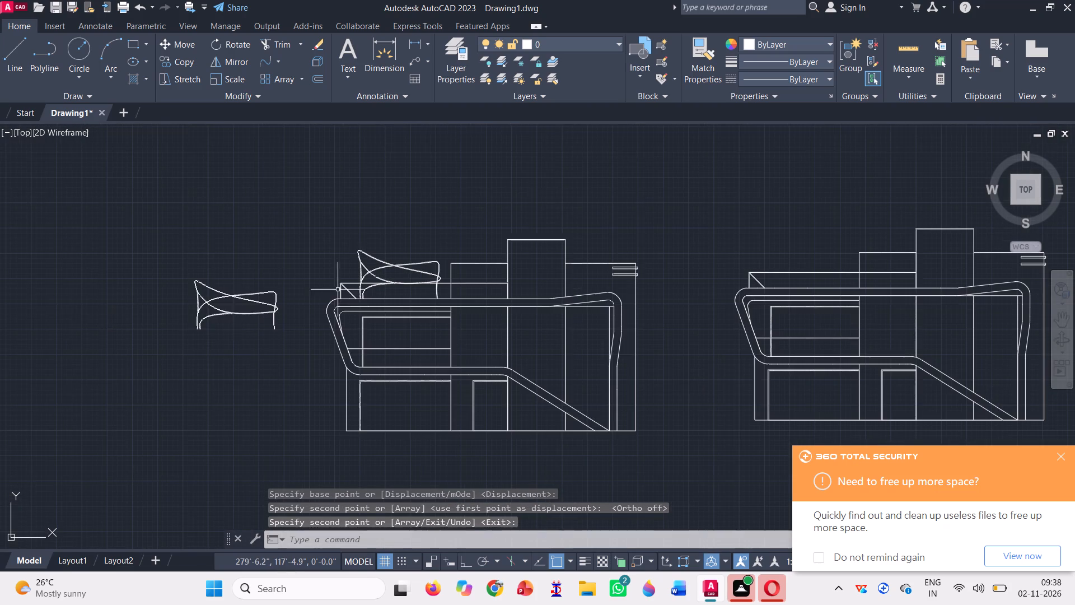
click(292, 352)
click(127, 235)
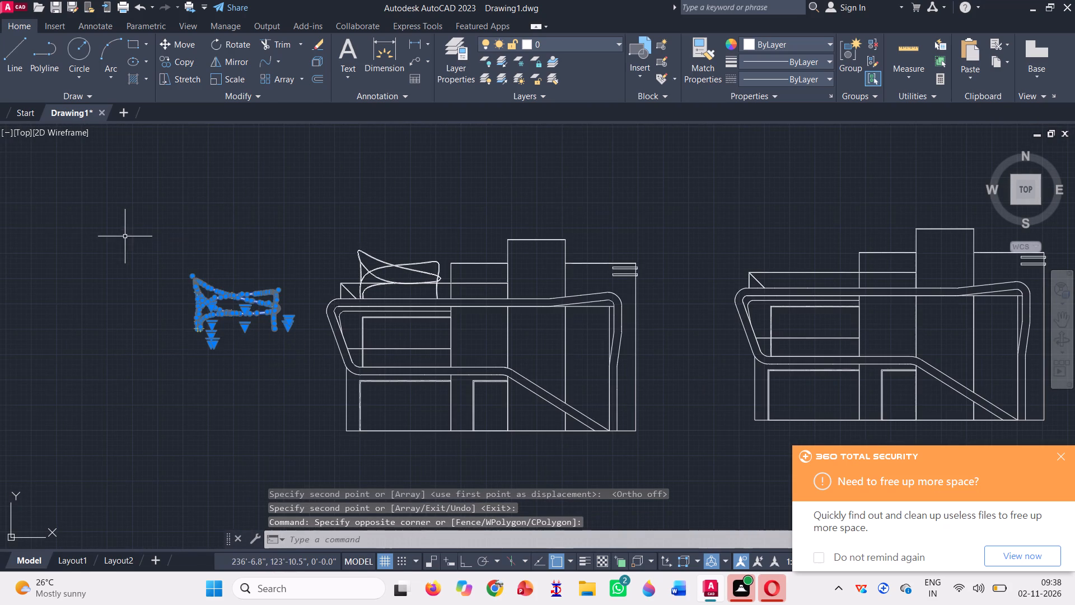
key(Delete)
Delete the duplicate building elevation on the east, the one without the curved-path figure.
scroll(205, 273, down, 1)
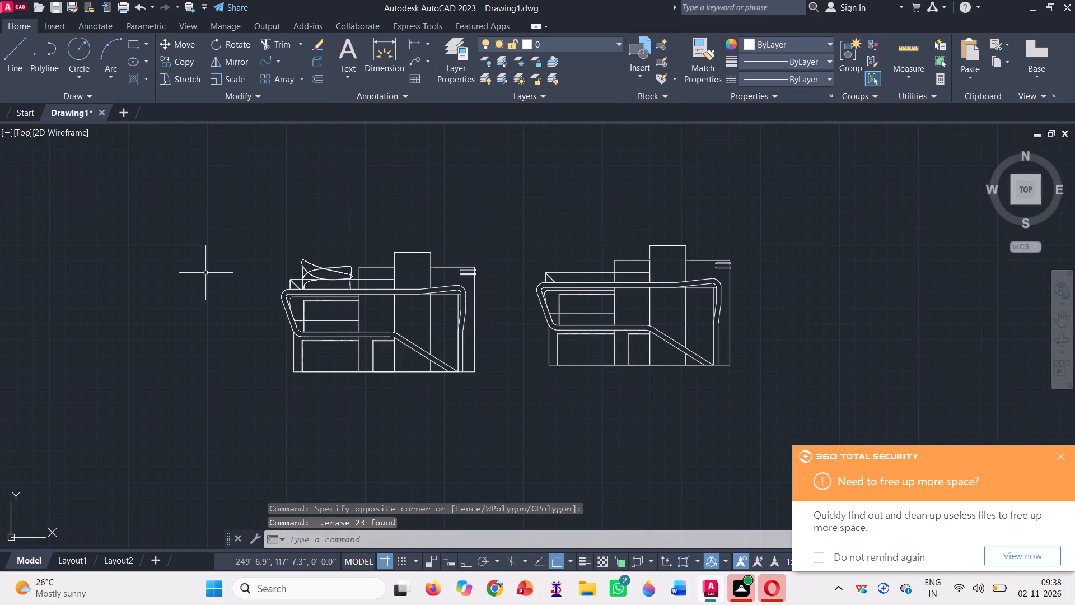
click(763, 402)
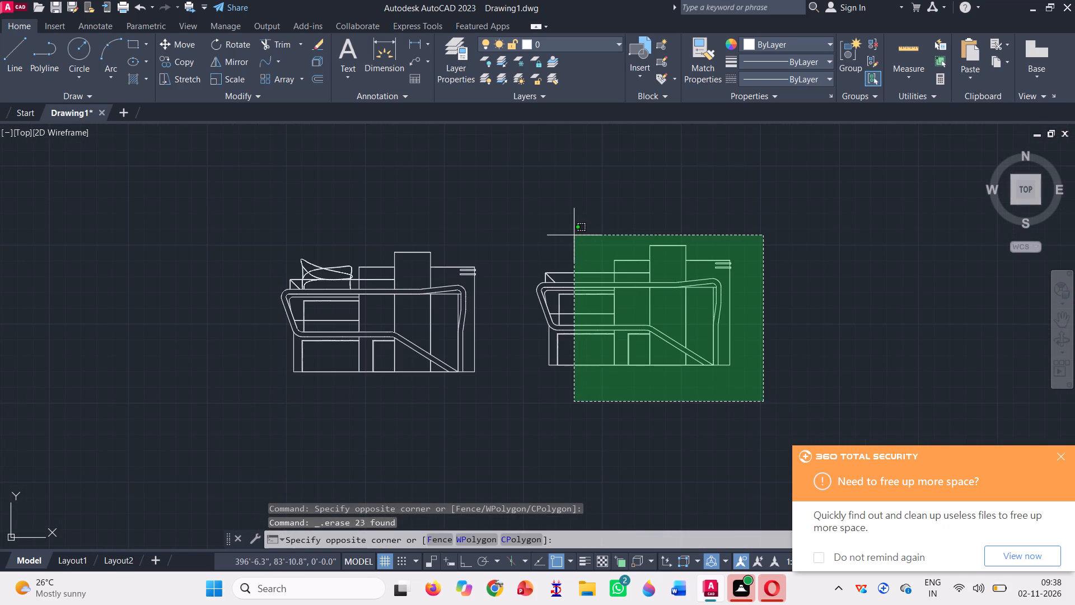
click(525, 242)
key(Delete)
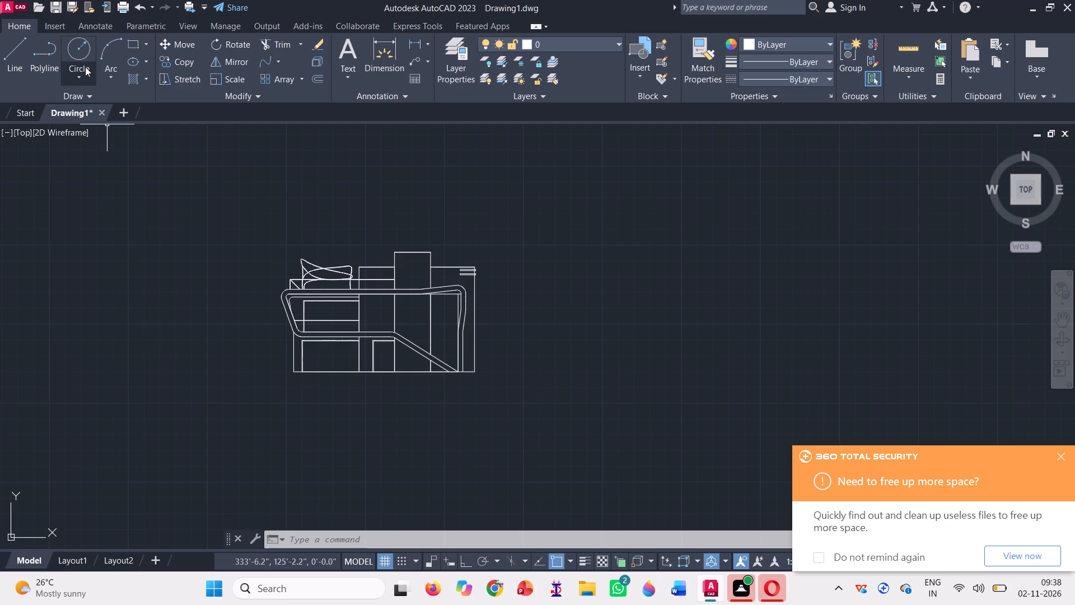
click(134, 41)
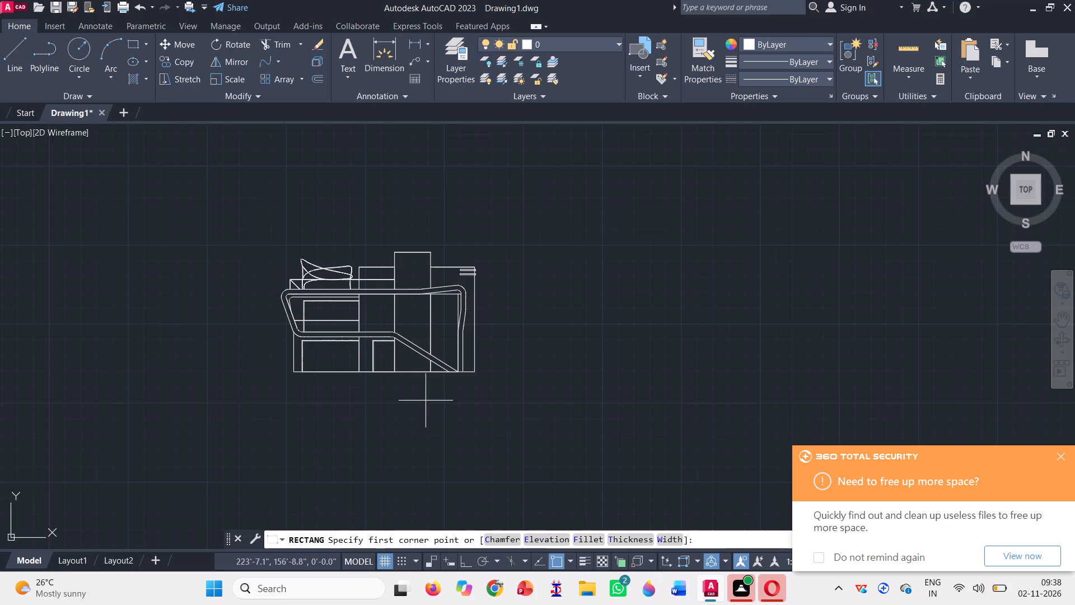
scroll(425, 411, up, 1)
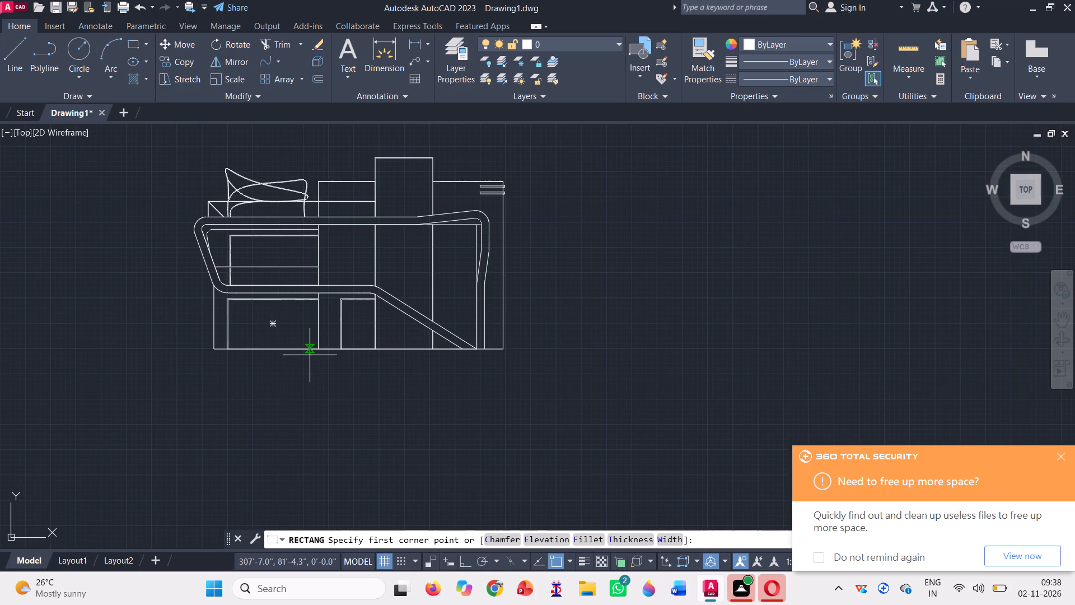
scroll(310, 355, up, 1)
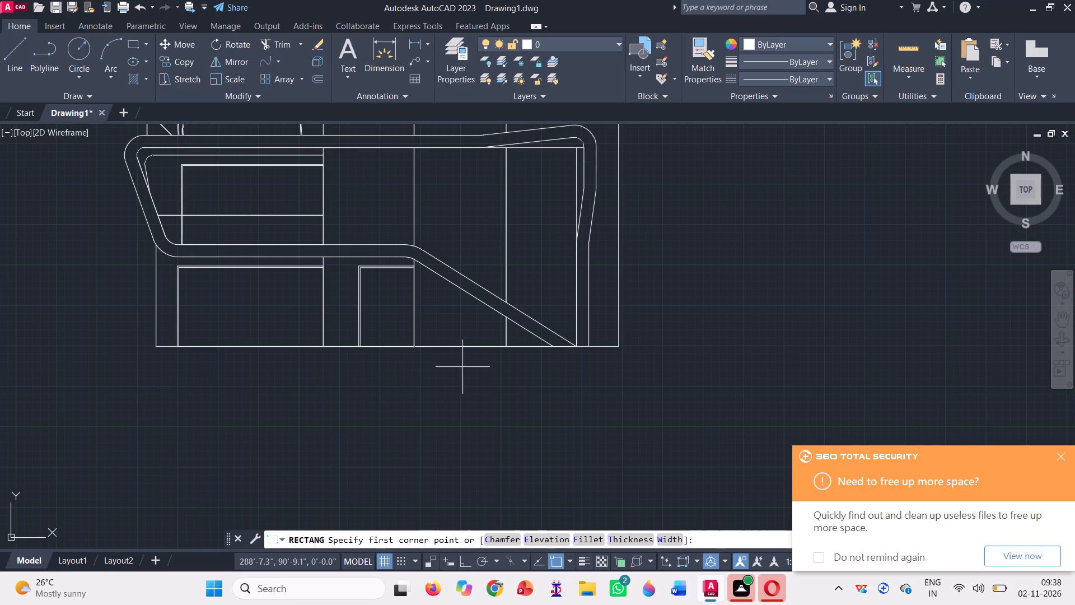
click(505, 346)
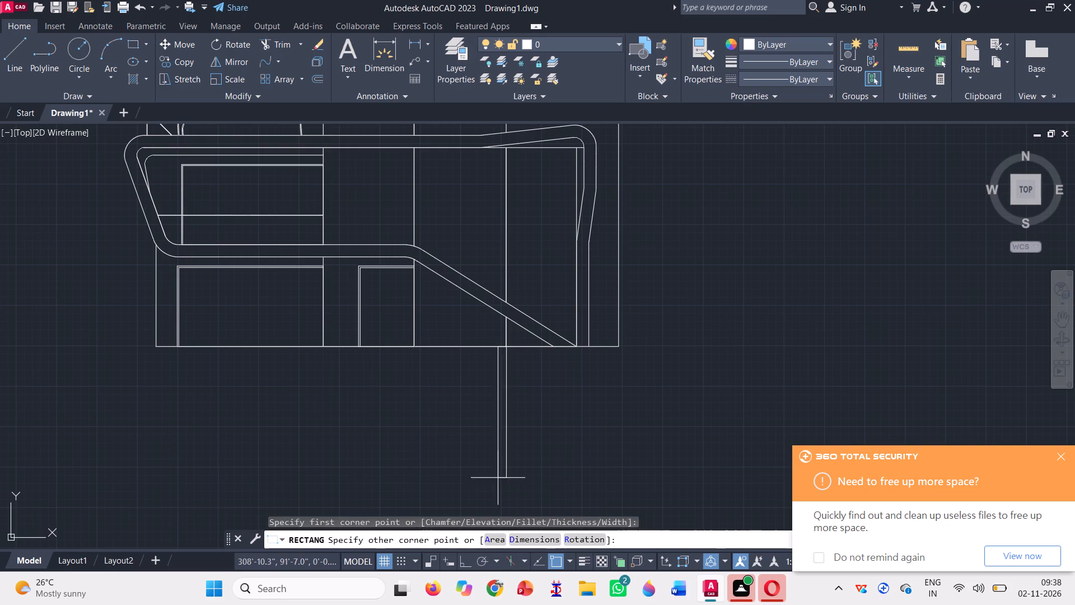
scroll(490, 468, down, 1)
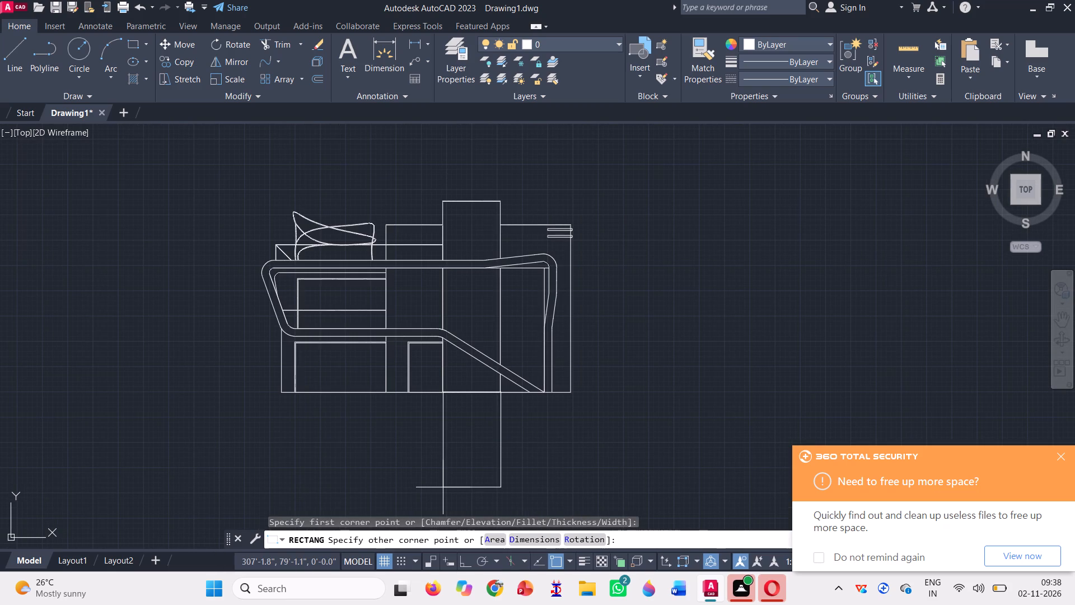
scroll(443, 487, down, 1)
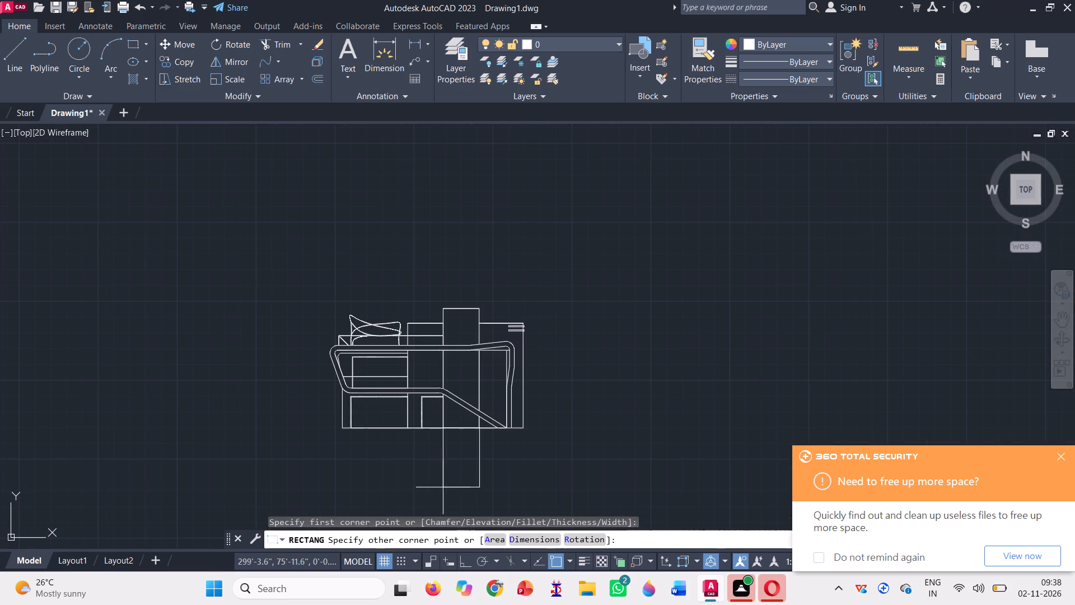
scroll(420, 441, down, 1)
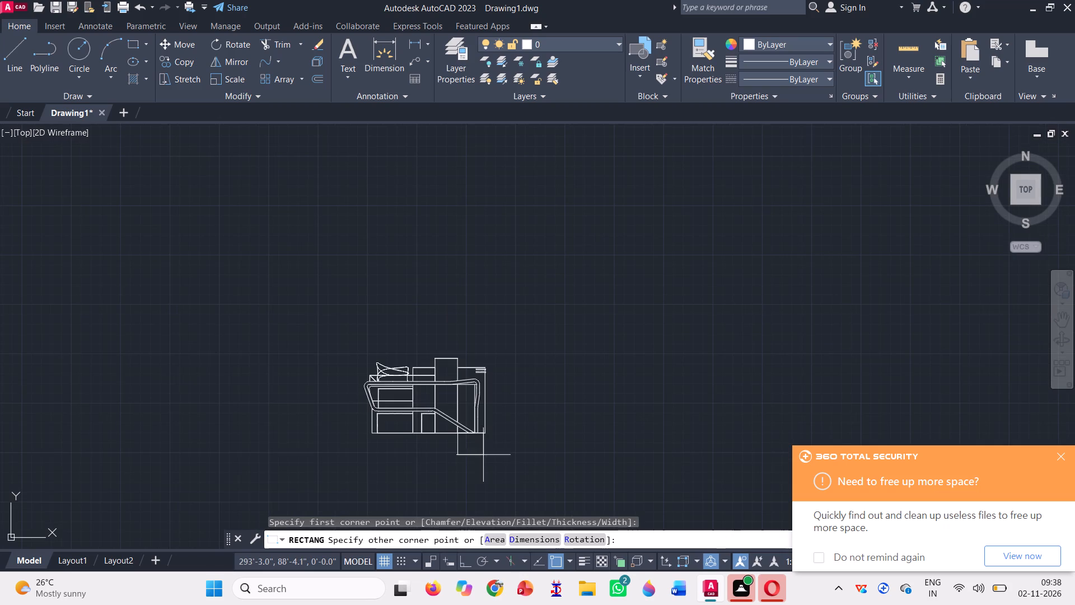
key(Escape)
Draw a short line slanting southeast from the ground line at the narrow door's east edge, continued by a short segment straight down.
scroll(474, 480, up, 2)
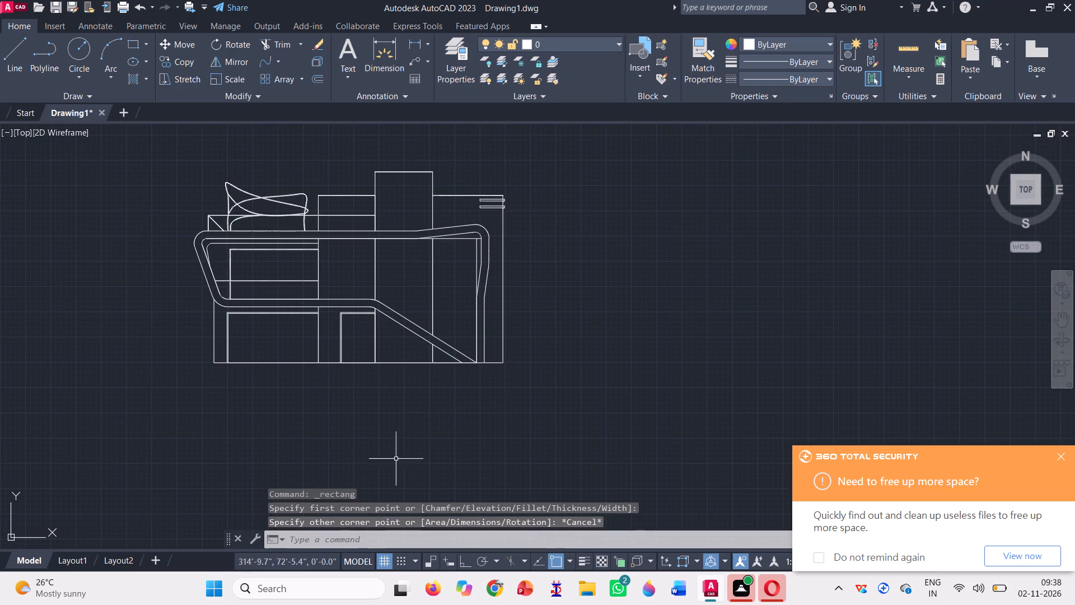
click(16, 57)
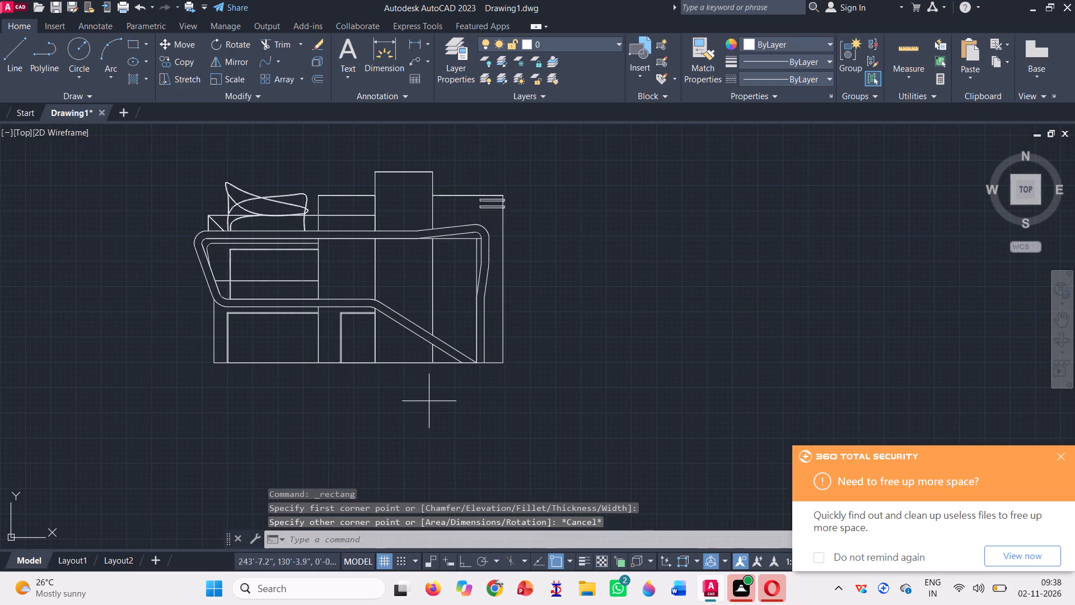
click(374, 359)
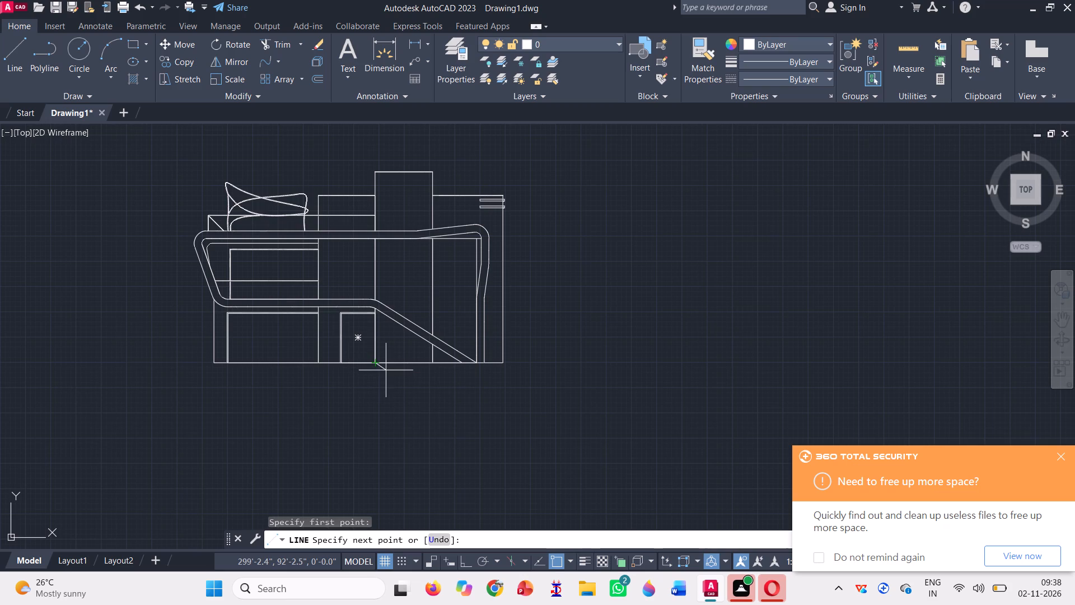
scroll(386, 370, up, 1)
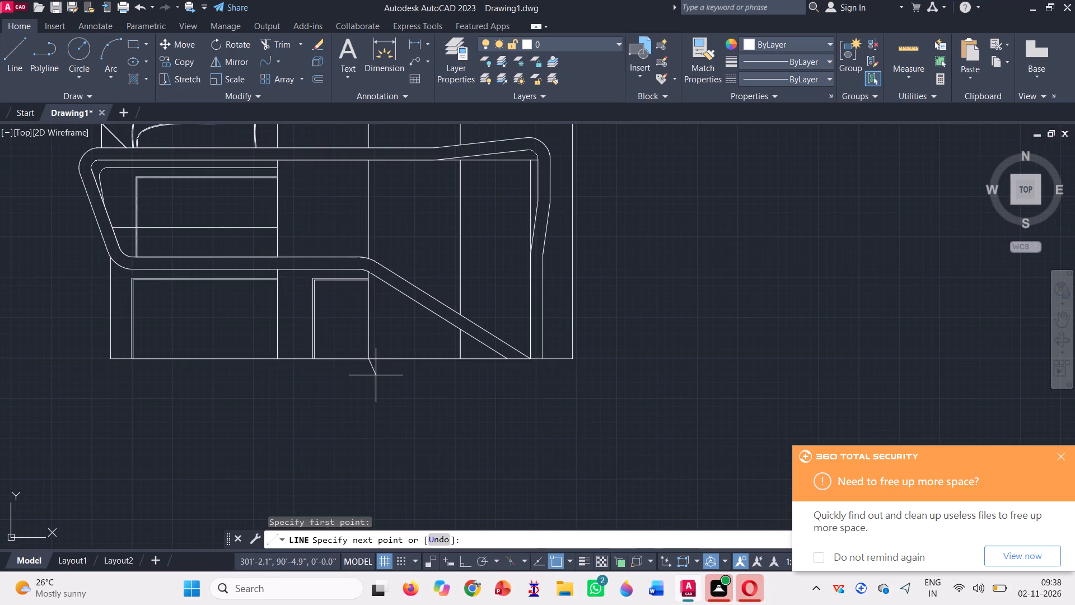
click(376, 373)
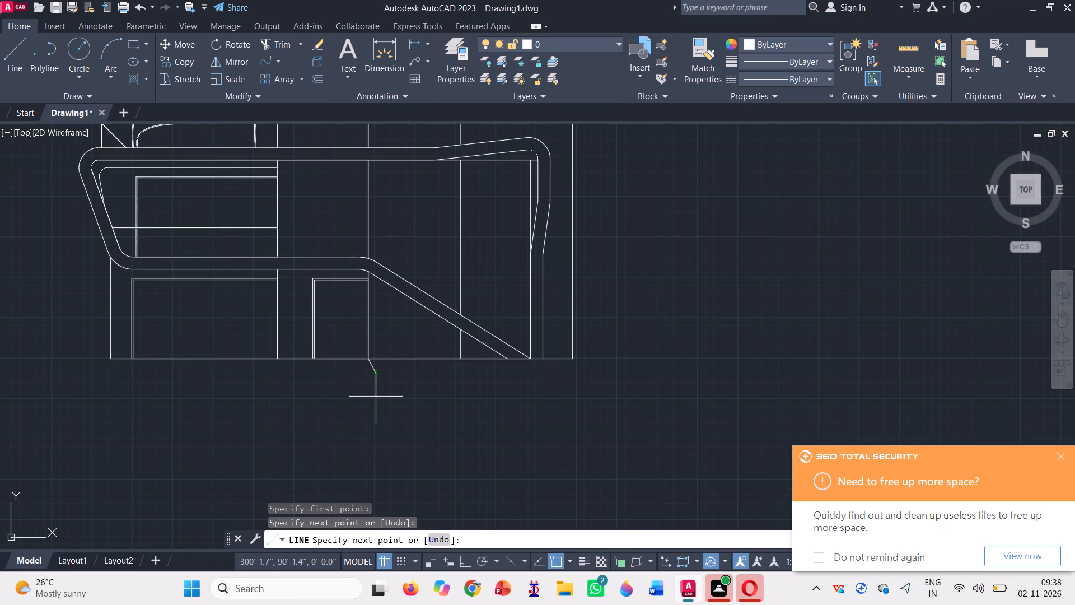
click(376, 397)
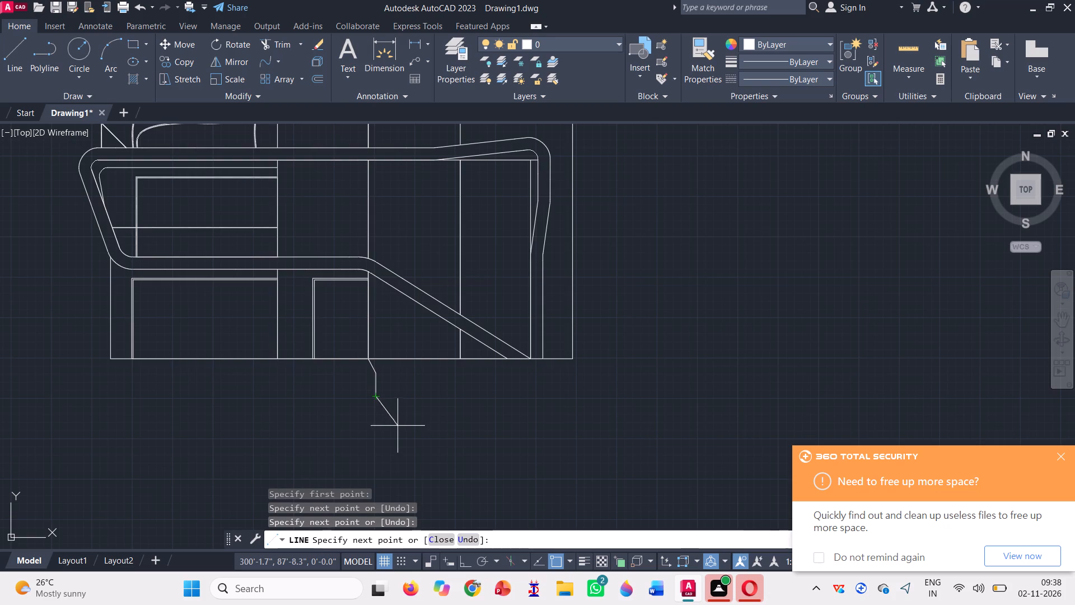
scroll(397, 418, down, 1)
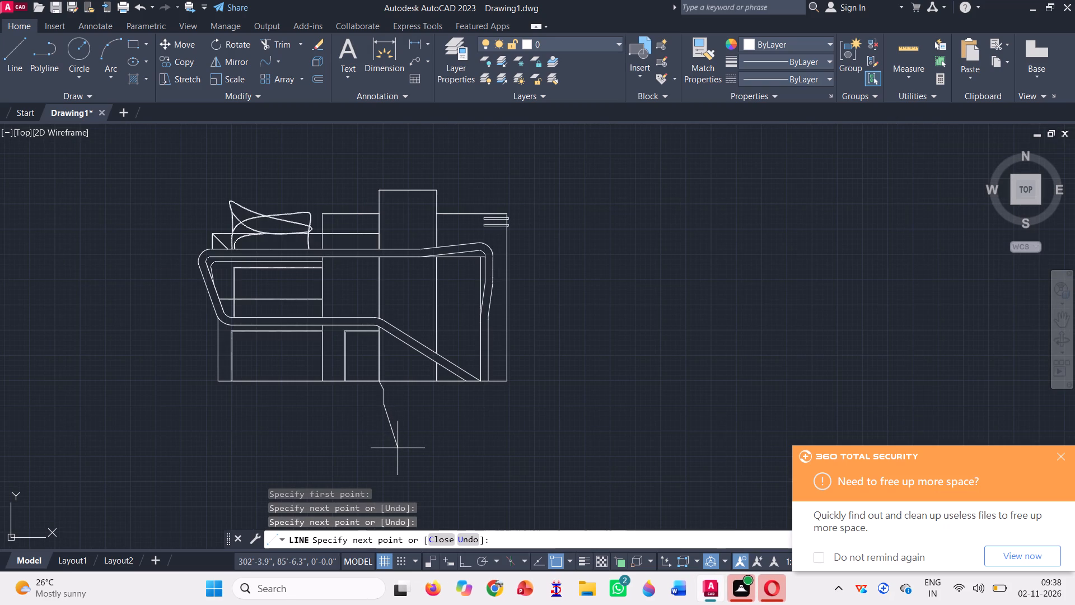
key(F8)
key(F8)
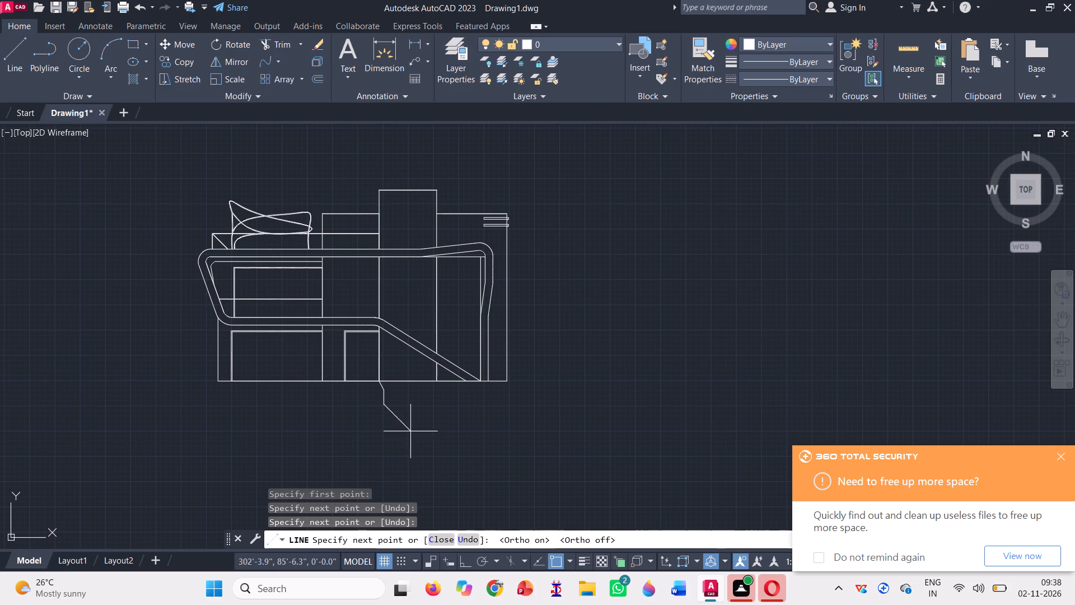
key(Escape)
Copy the short slanted line below the ground line from its upper end to the lower end of the vertical segment.
scroll(381, 398, up, 3)
click(391, 355)
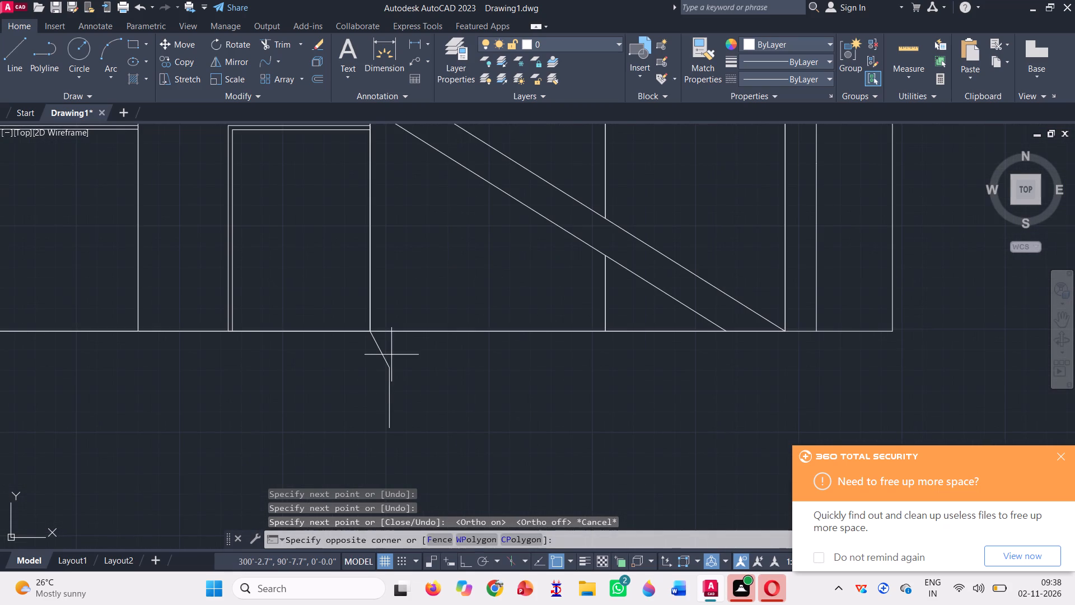
click(368, 352)
text(co)
key(space)
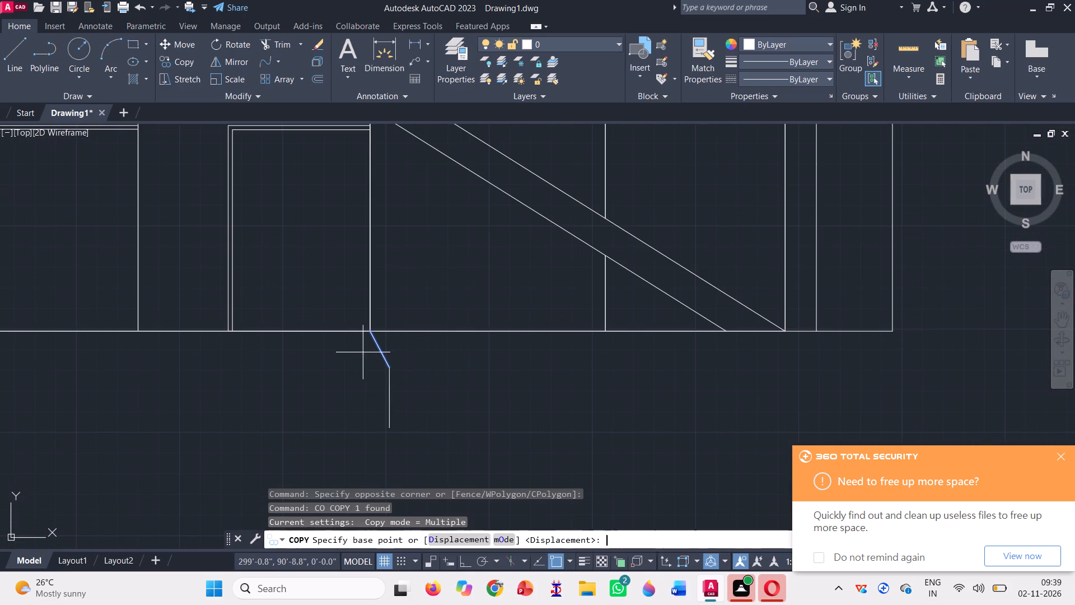
scroll(362, 345, up, 3)
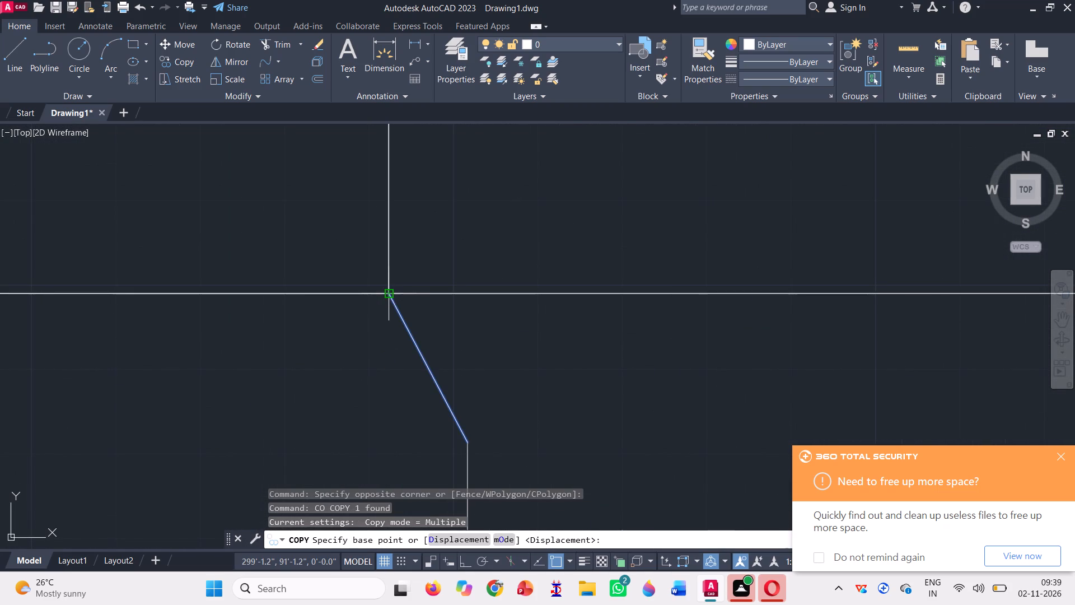
click(387, 292)
scroll(364, 304, down, 3)
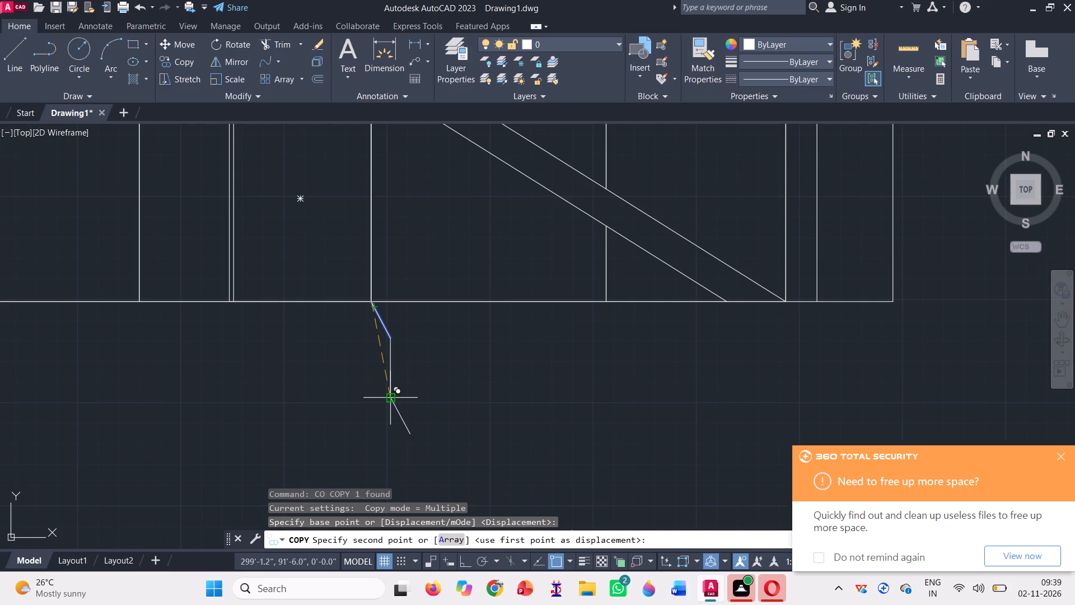
click(392, 398)
scroll(350, 368, down, 2)
key(space)
scroll(388, 328, down, 1)
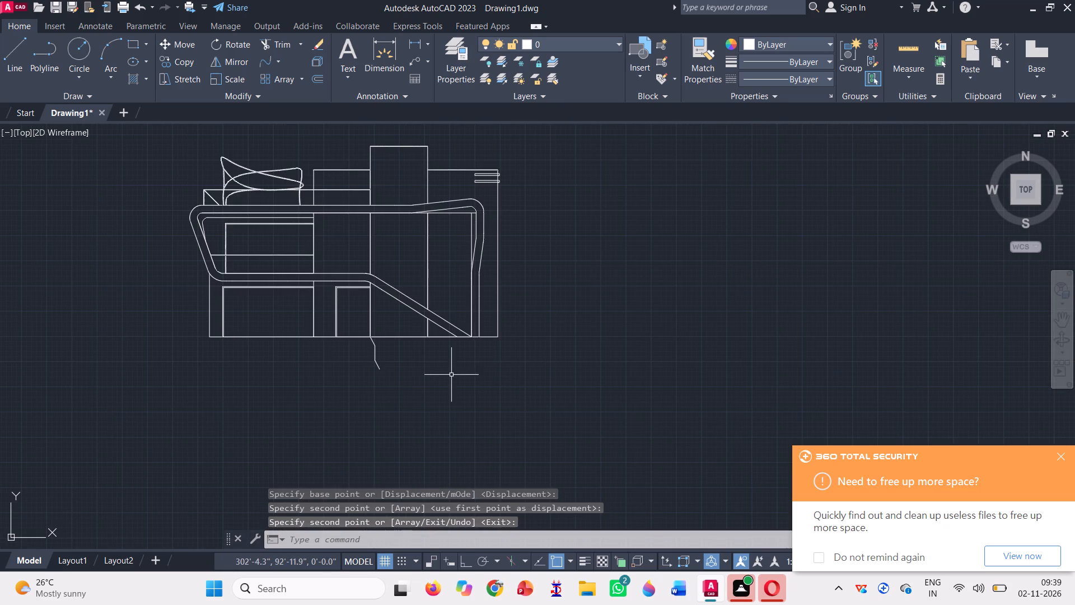
Copy the three-segment stepped line from the door's east edge along the ground line to the next vertical wall edge east.
scroll(386, 362, up, 2)
click(395, 408)
click(322, 310)
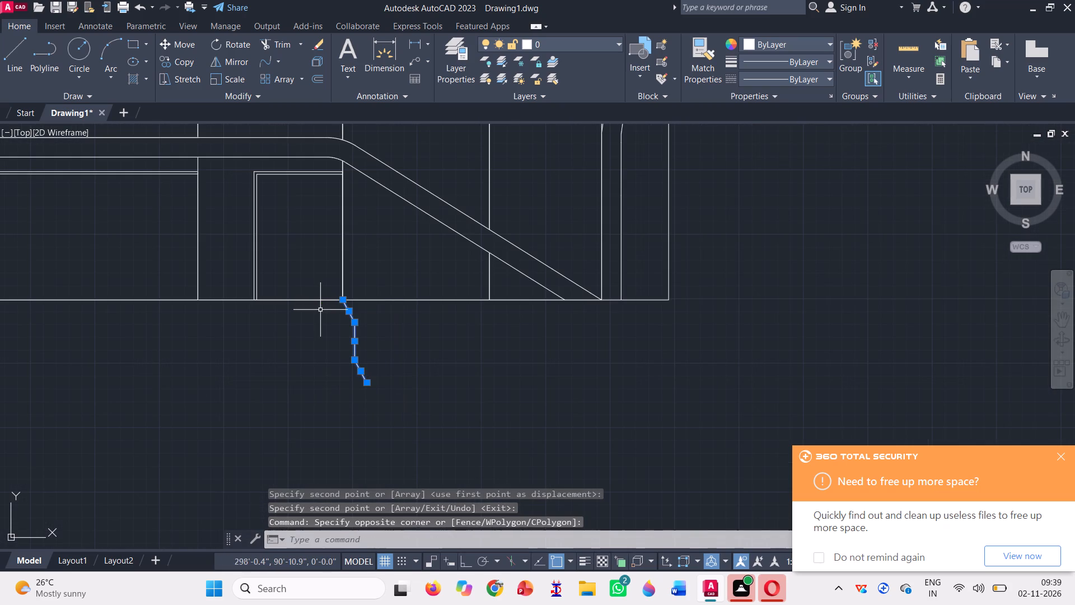
text(co)
key(space)
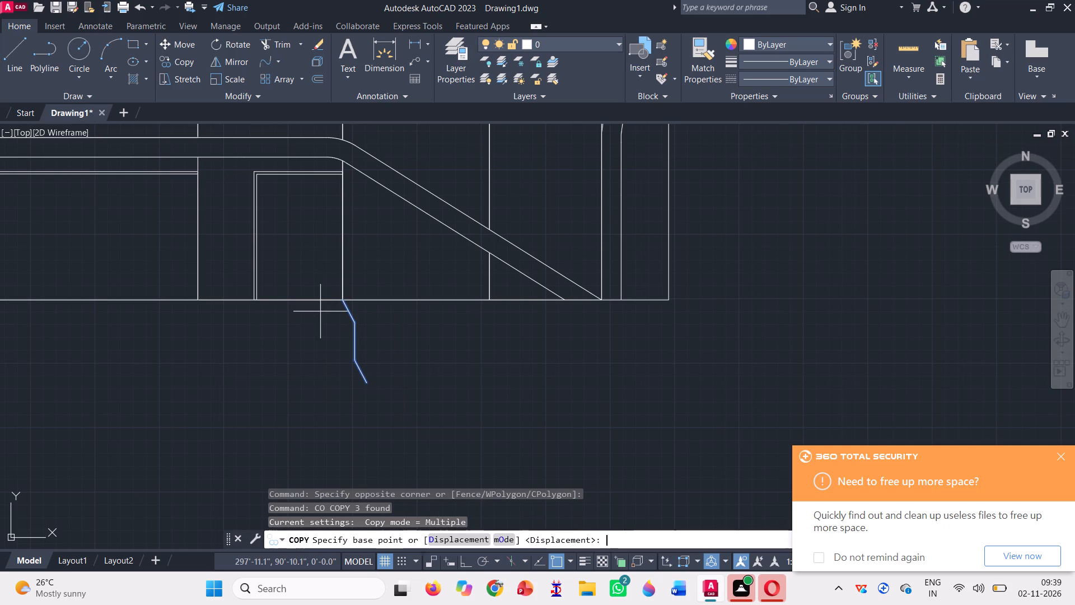
scroll(366, 292, up, 2)
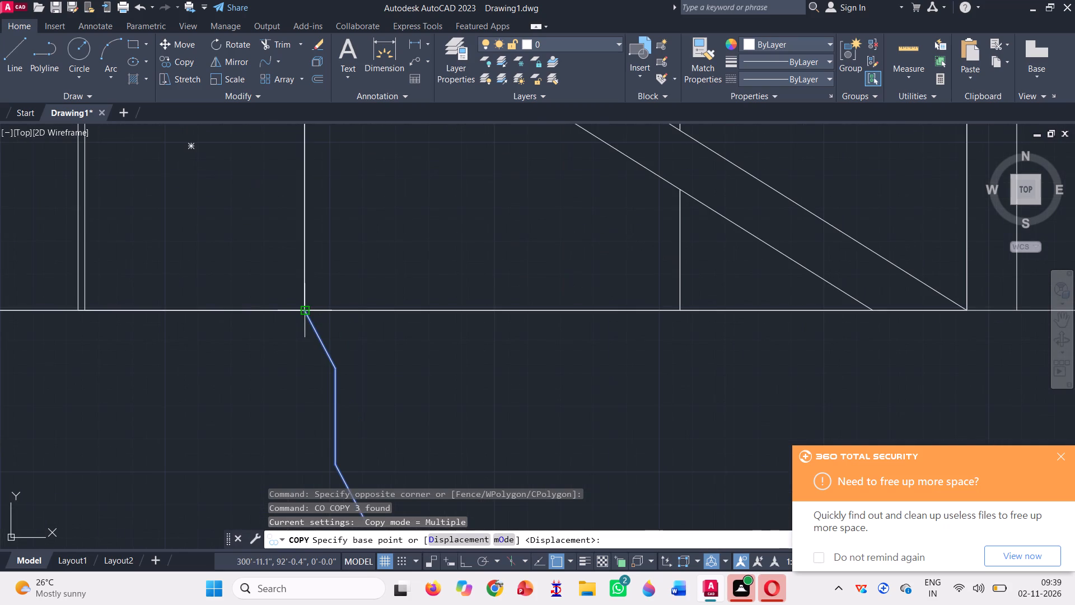
click(302, 309)
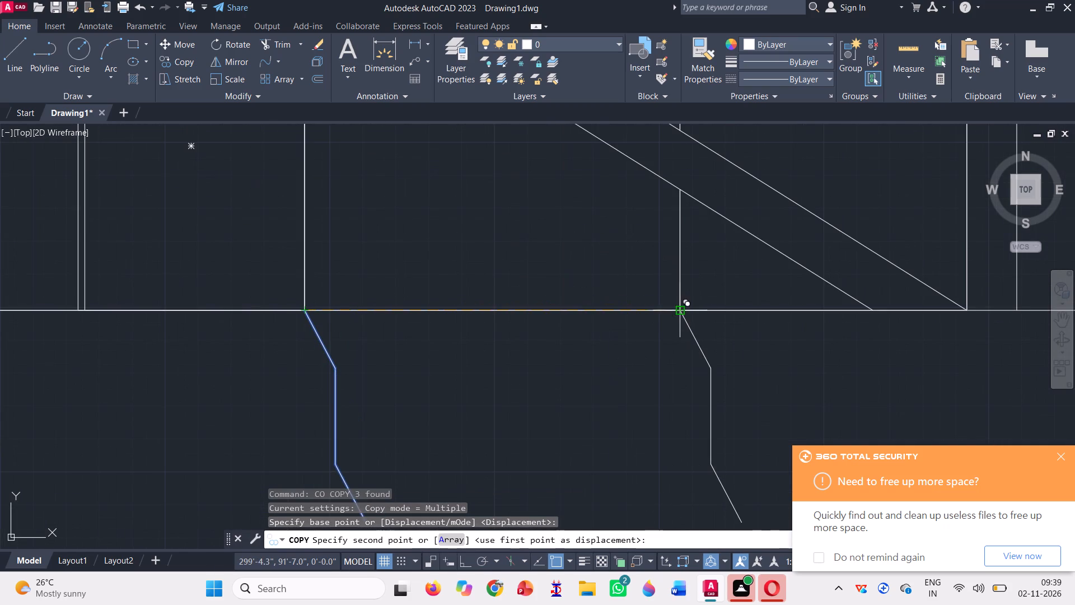
click(683, 308)
scroll(414, 266, down, 3)
key(space)
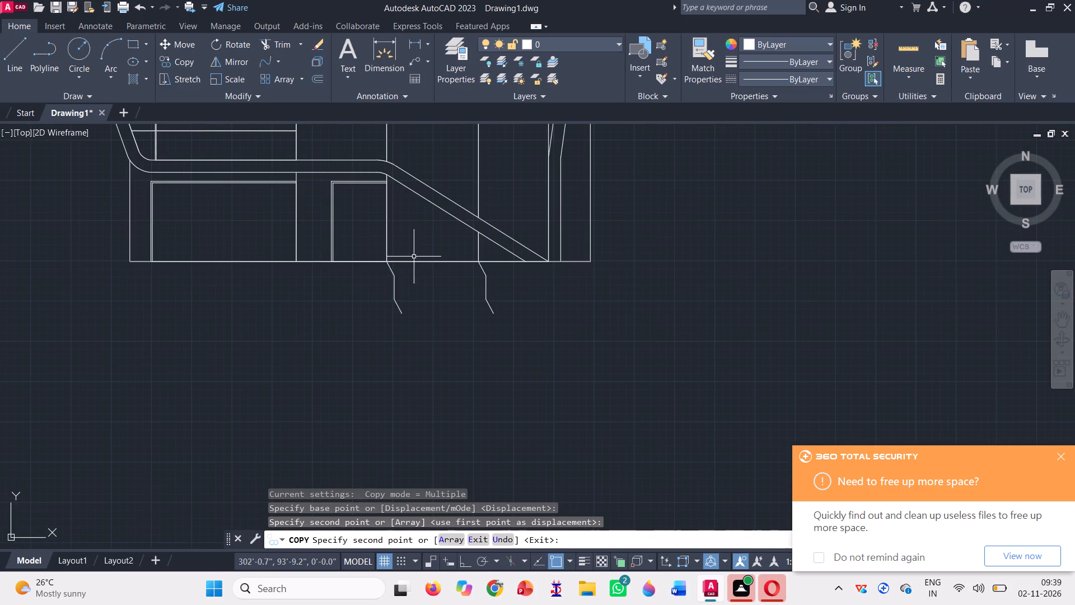
Draw a long, nearly horizontal line well below the ground line, running east beneath both stepped lines.
scroll(413, 257, down, 1)
click(28, 67)
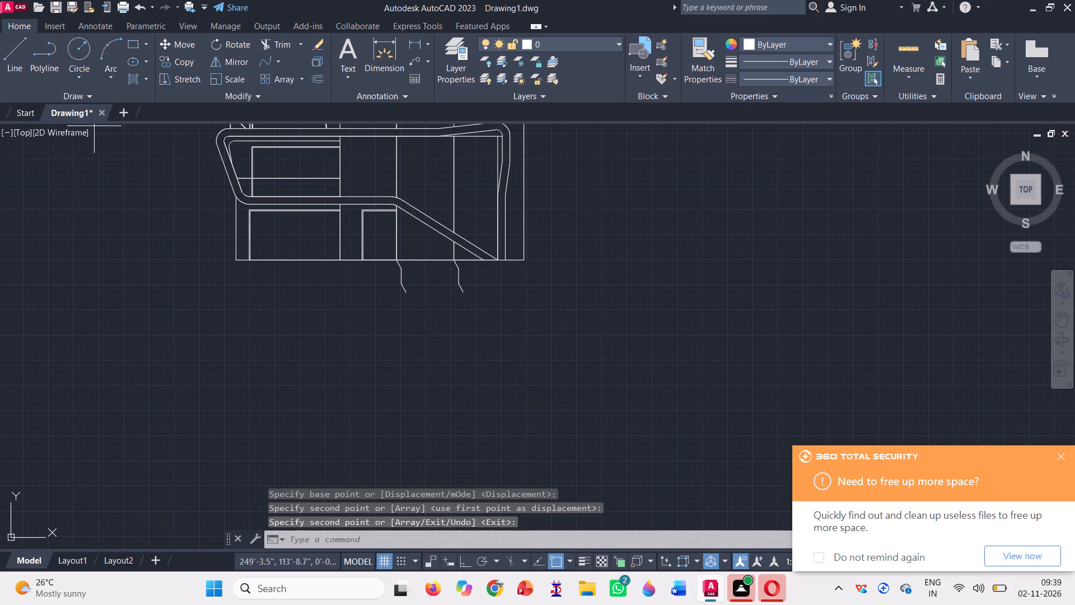
click(336, 374)
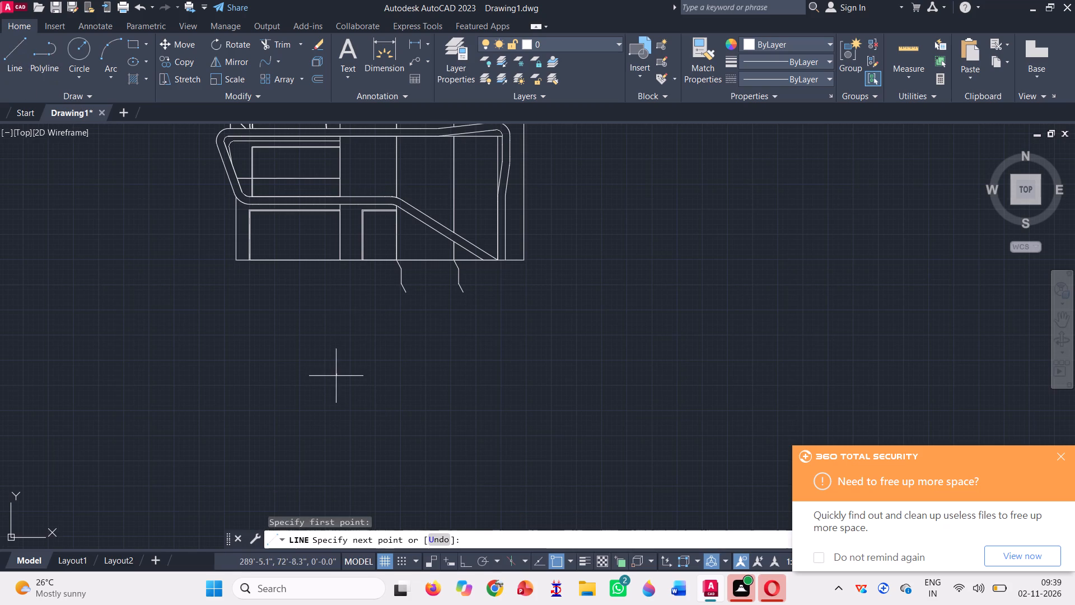
scroll(329, 385, down, 1)
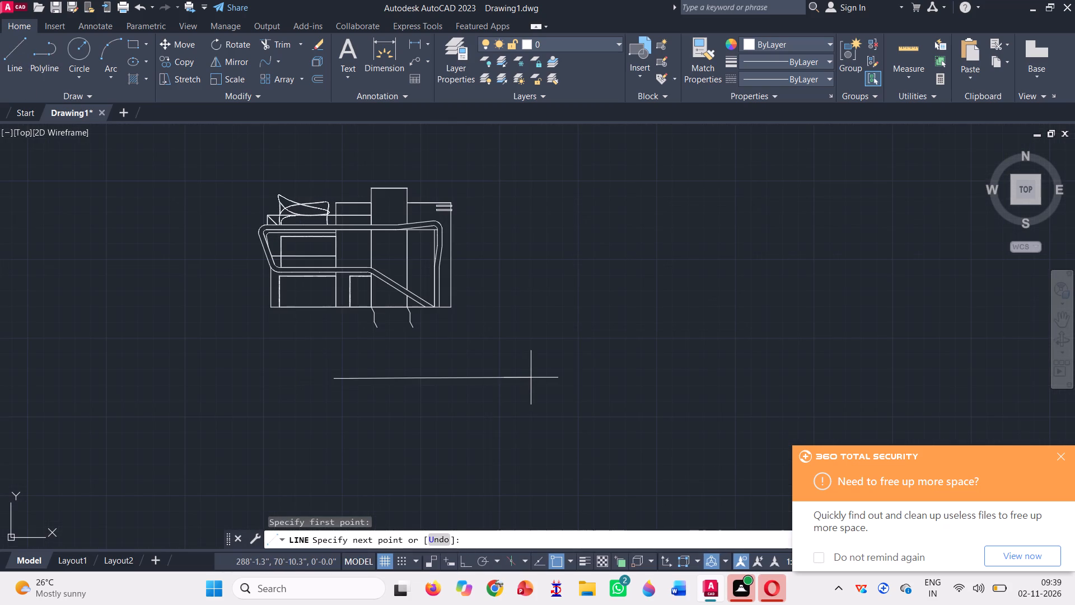
click(530, 376)
key(space)
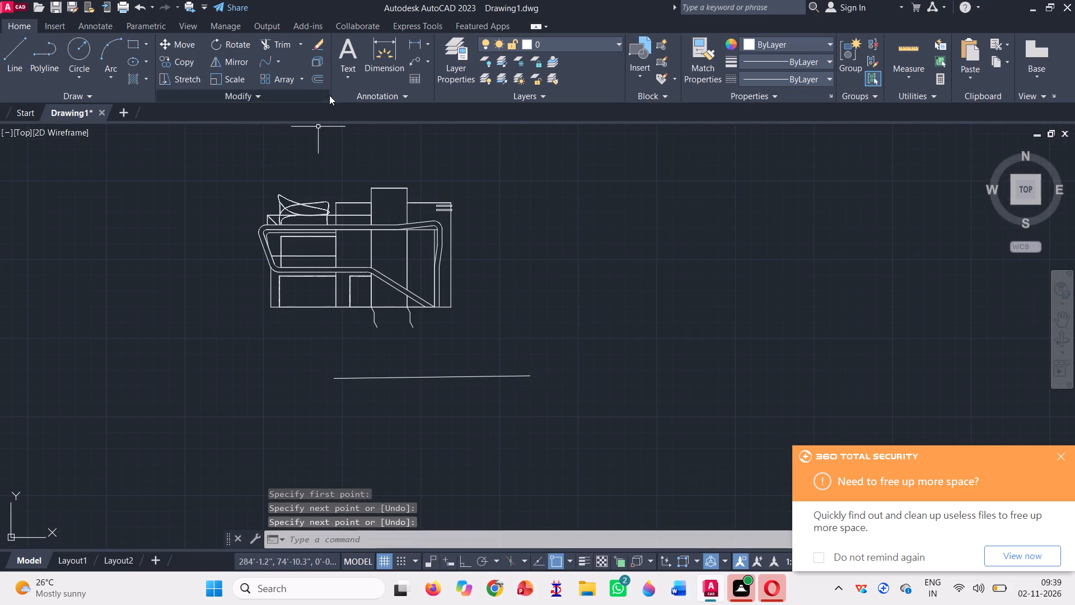
Extend the lowest slanted segments of both stepped lines down to the long line beneath the elevation.
click(297, 46)
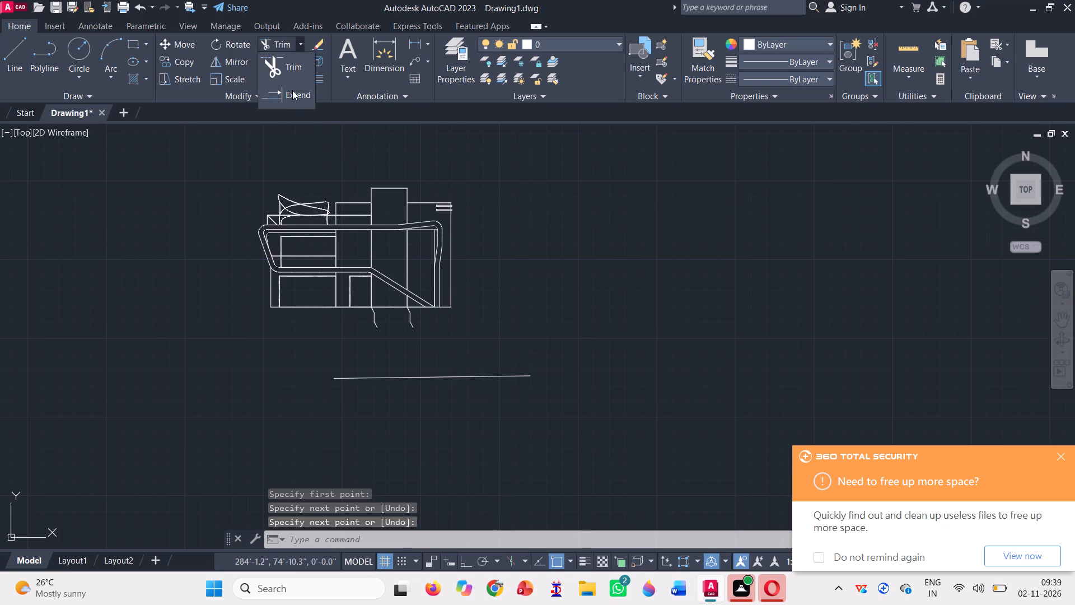
click(292, 90)
scroll(370, 346, up, 2)
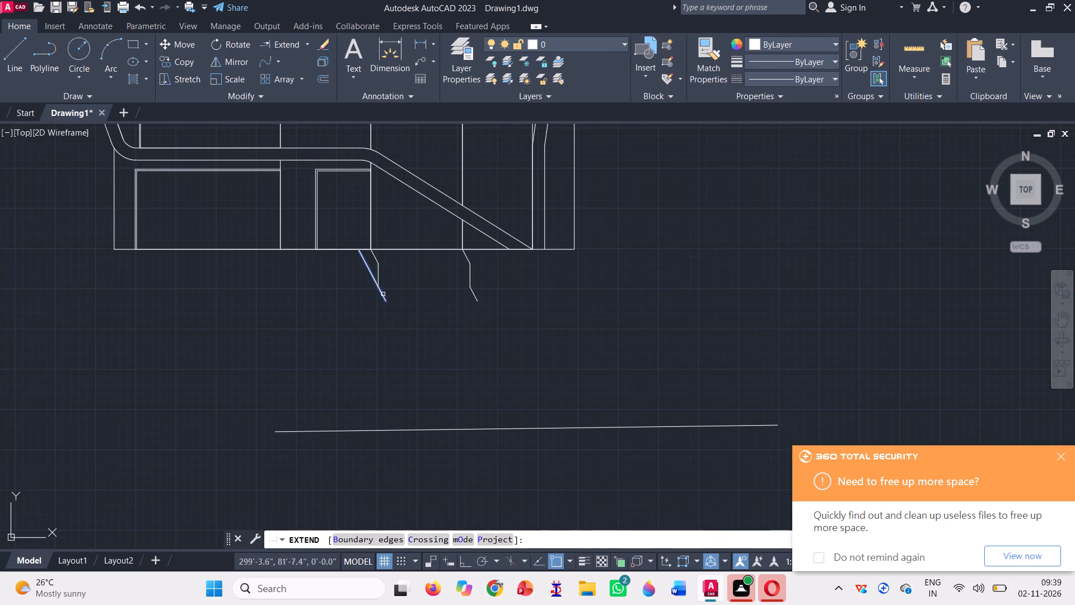
click(385, 297)
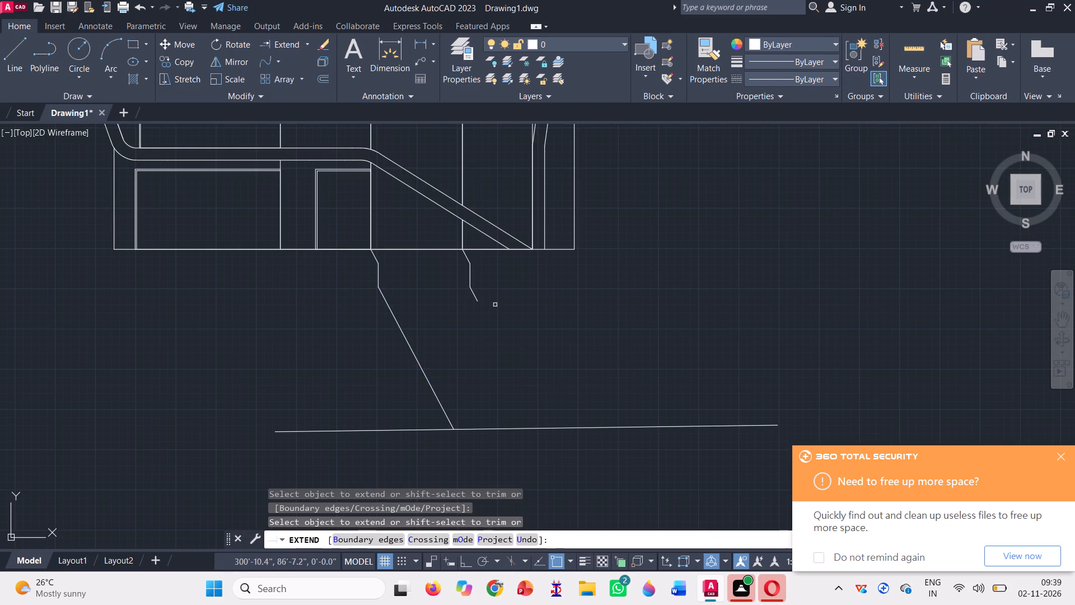
click(474, 295)
scroll(403, 385, down, 1)
key(space)
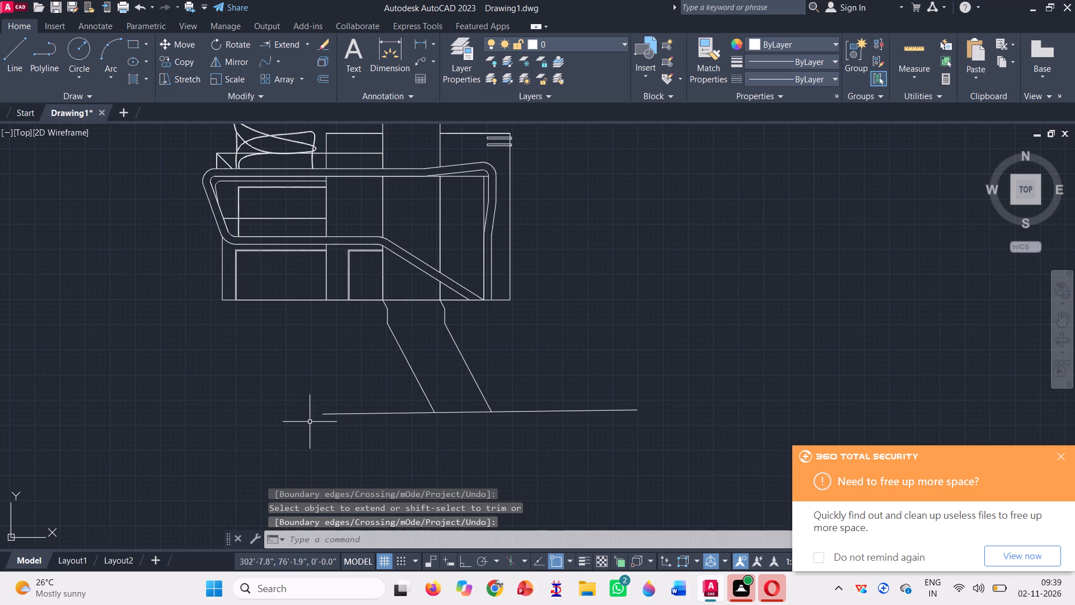
click(412, 374)
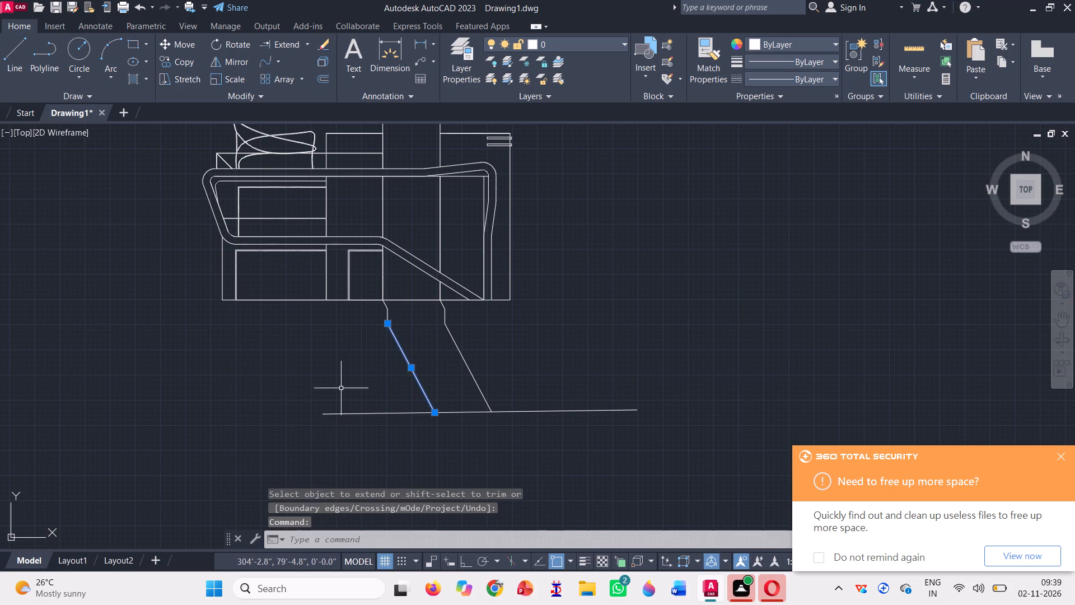
key(Escape)
With Ortho on, draw a horizontal line westward from between the two slanted lines, crossing the western one above the long line.
key(l)
key(Return)
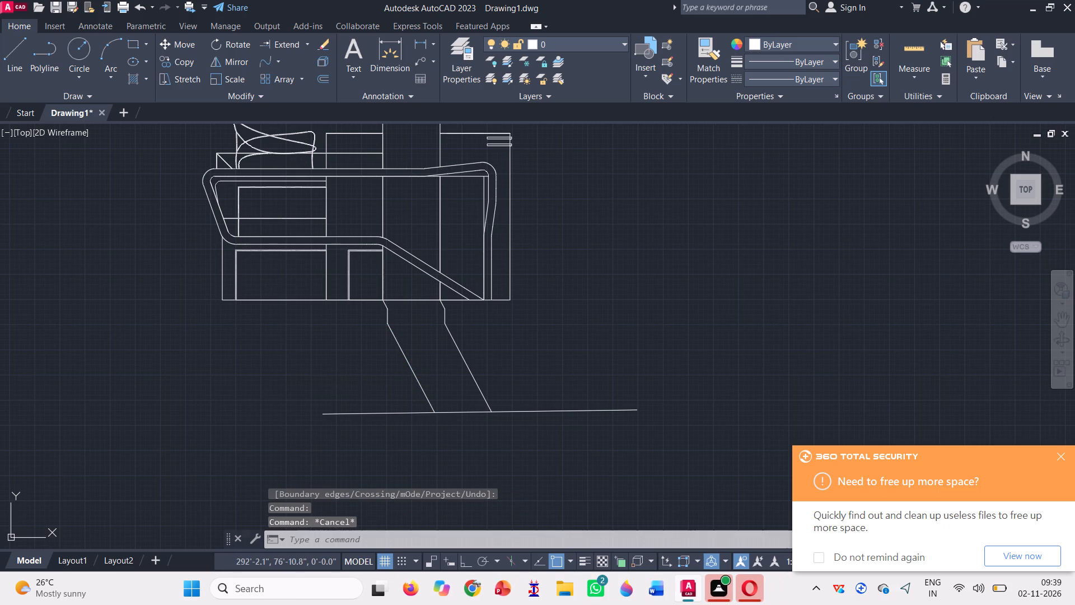
click(424, 355)
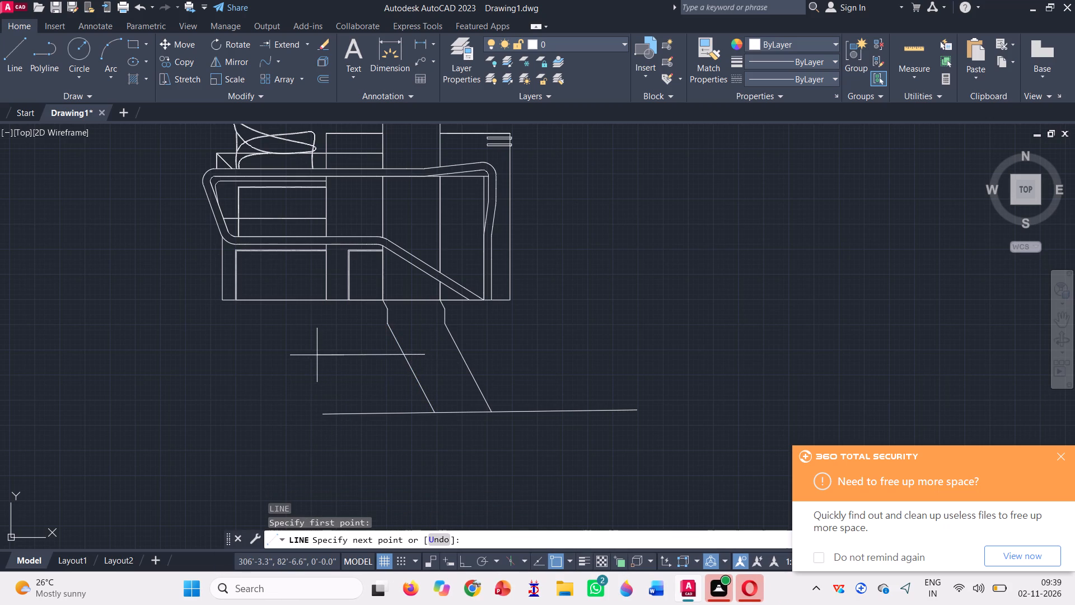
key(F8)
click(316, 351)
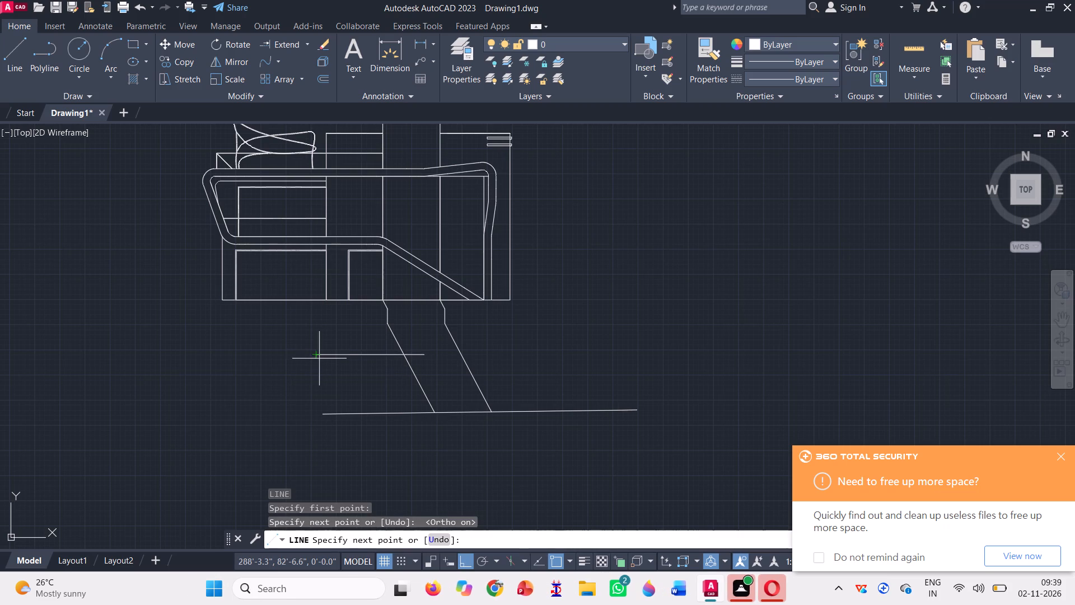
key(space)
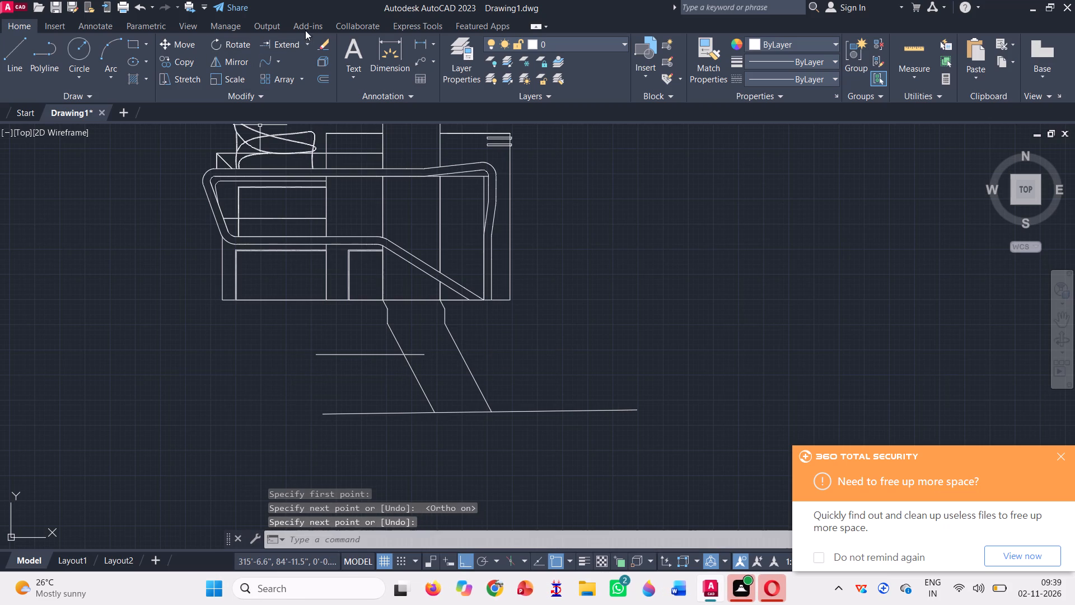
Trim the western slanted line below its crossing with the upper horizontal line.
click(307, 43)
click(291, 64)
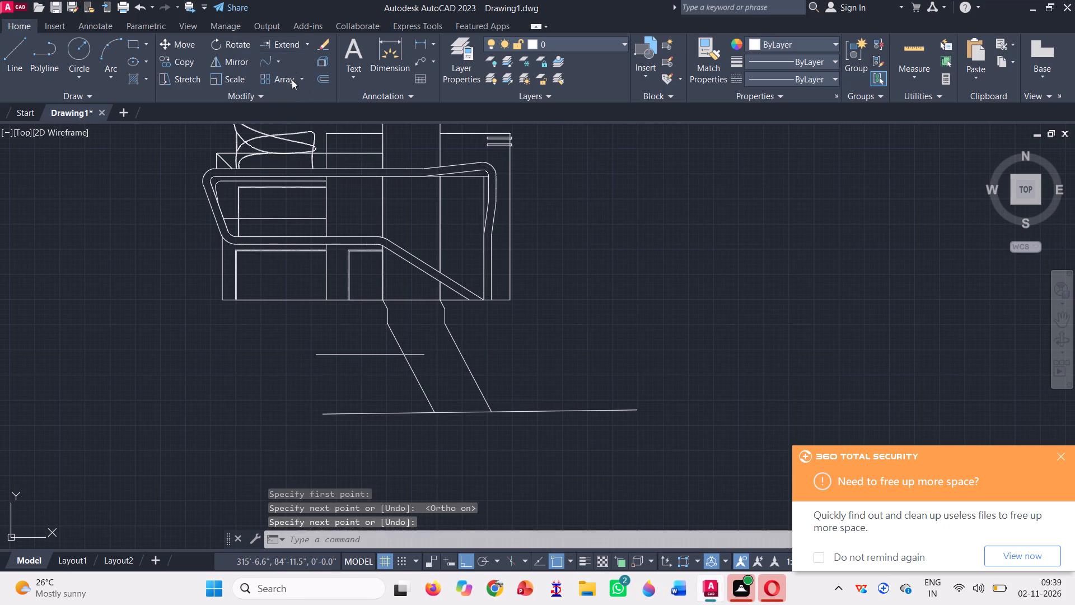
click(428, 366)
click(401, 375)
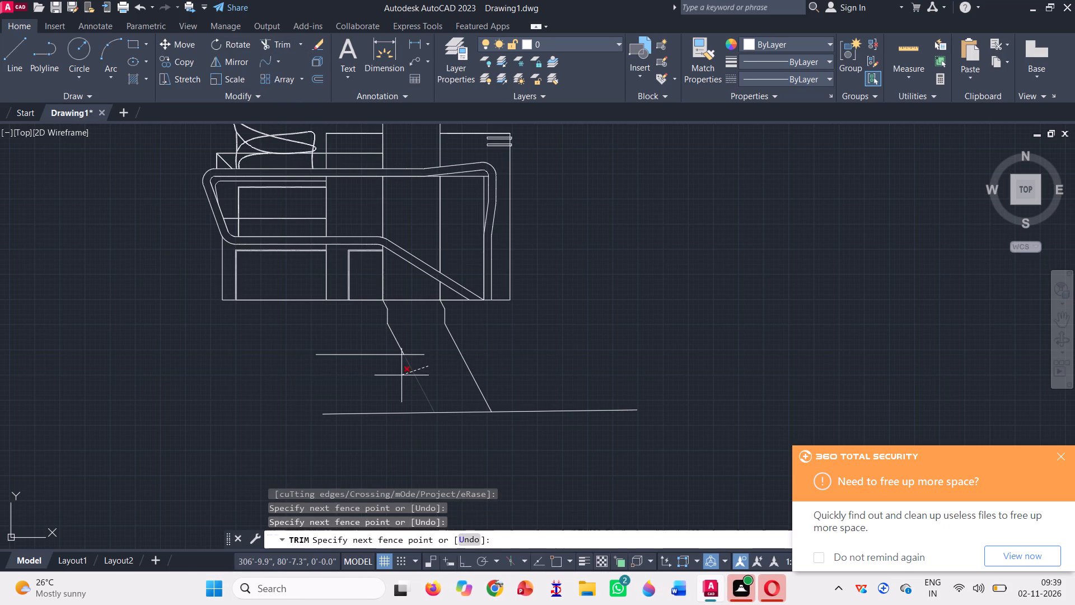
key(Escape)
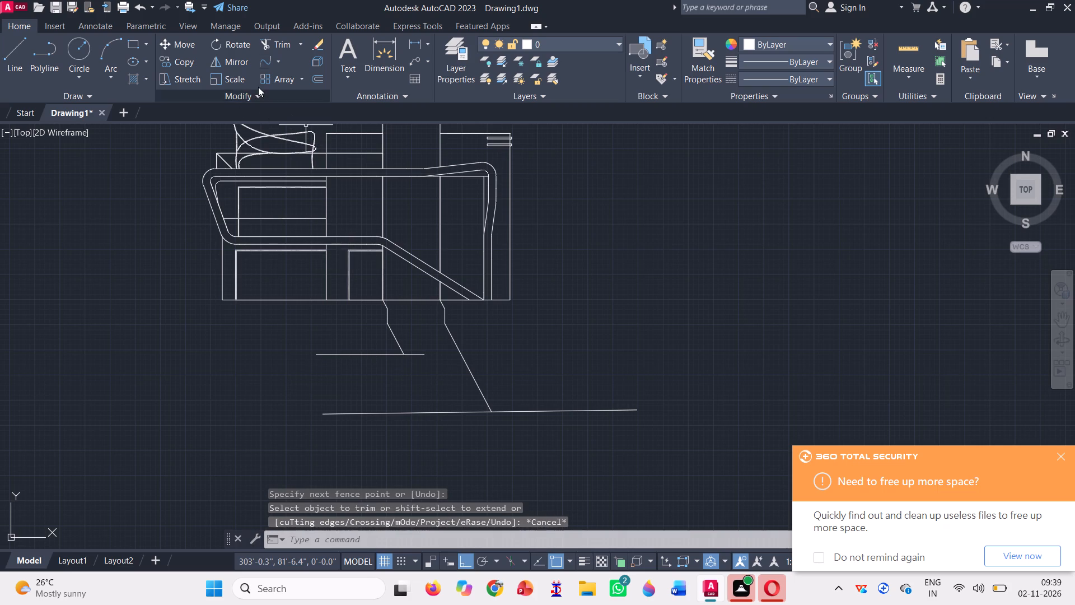
Trim the parts of the upper and lower horizontal lines that extend east of the slanted lines' ends.
click(285, 42)
scroll(404, 355, up, 1)
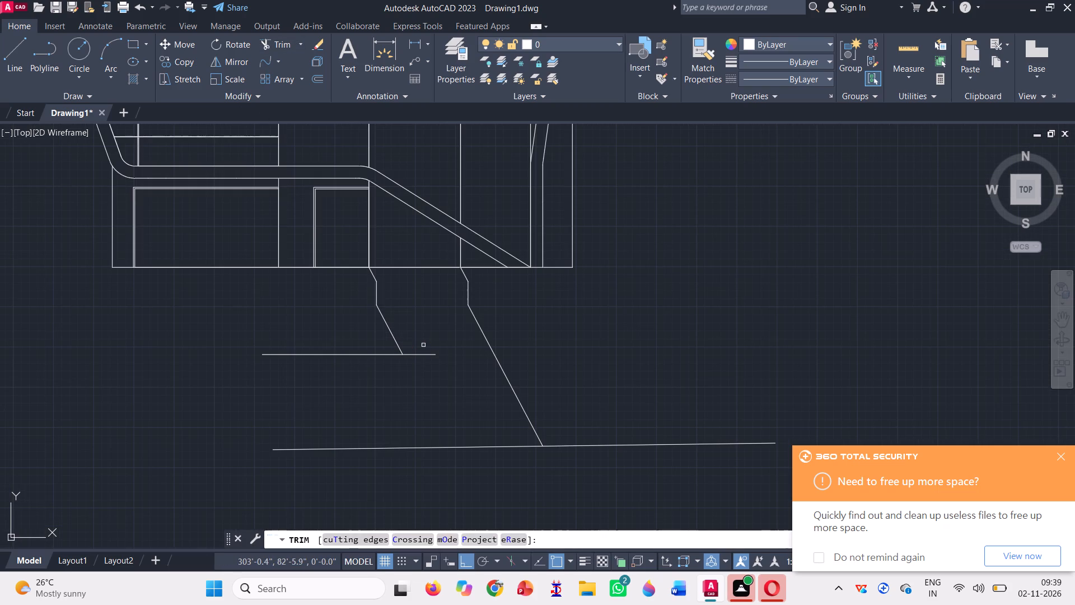
click(424, 344)
click(426, 365)
scroll(422, 363, down, 1)
click(510, 418)
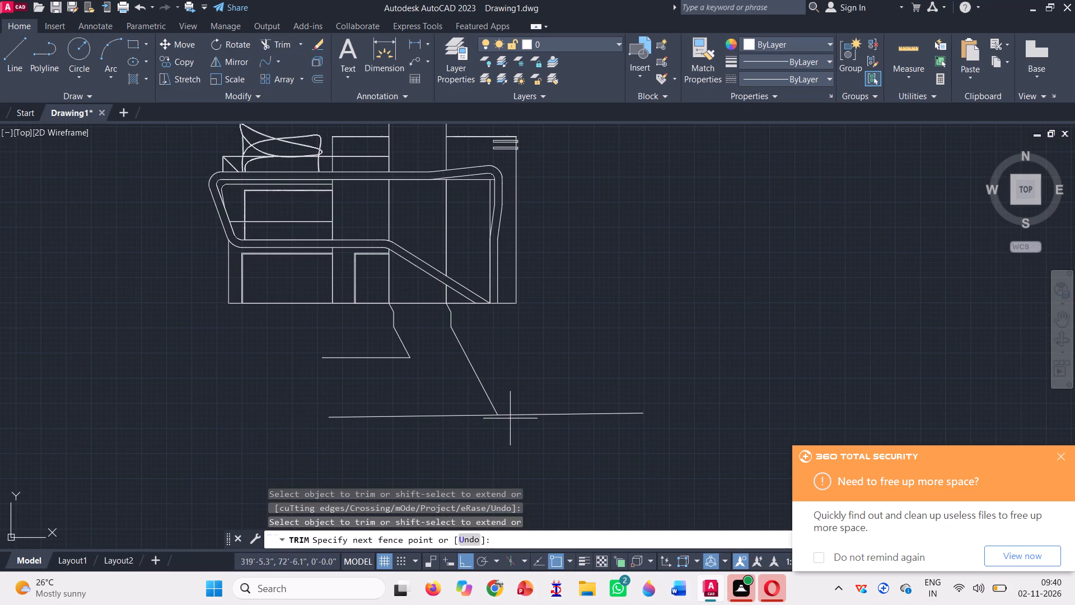
click(522, 384)
key(Escape)
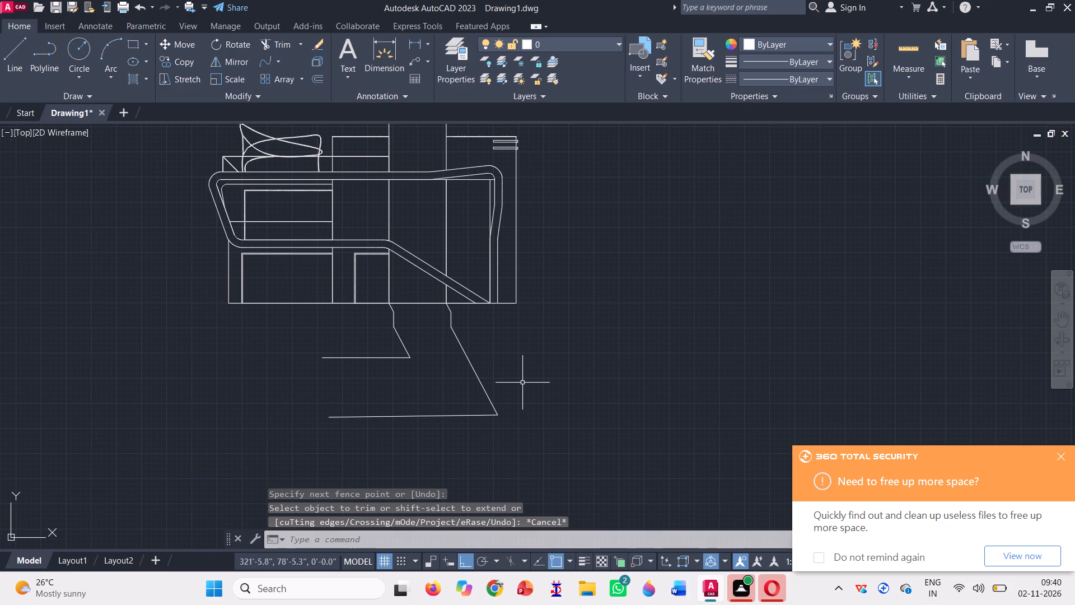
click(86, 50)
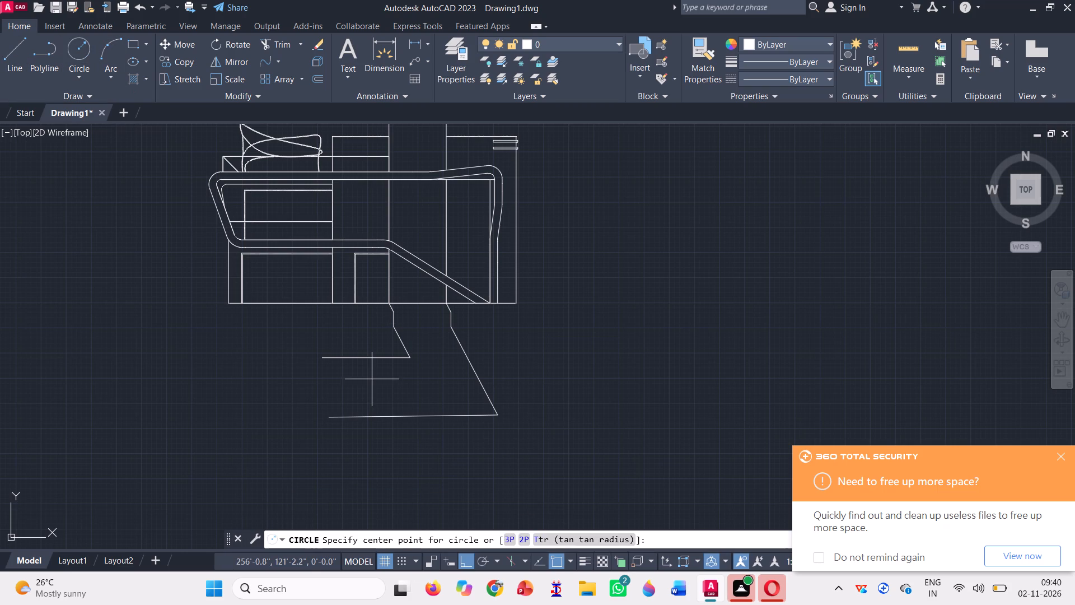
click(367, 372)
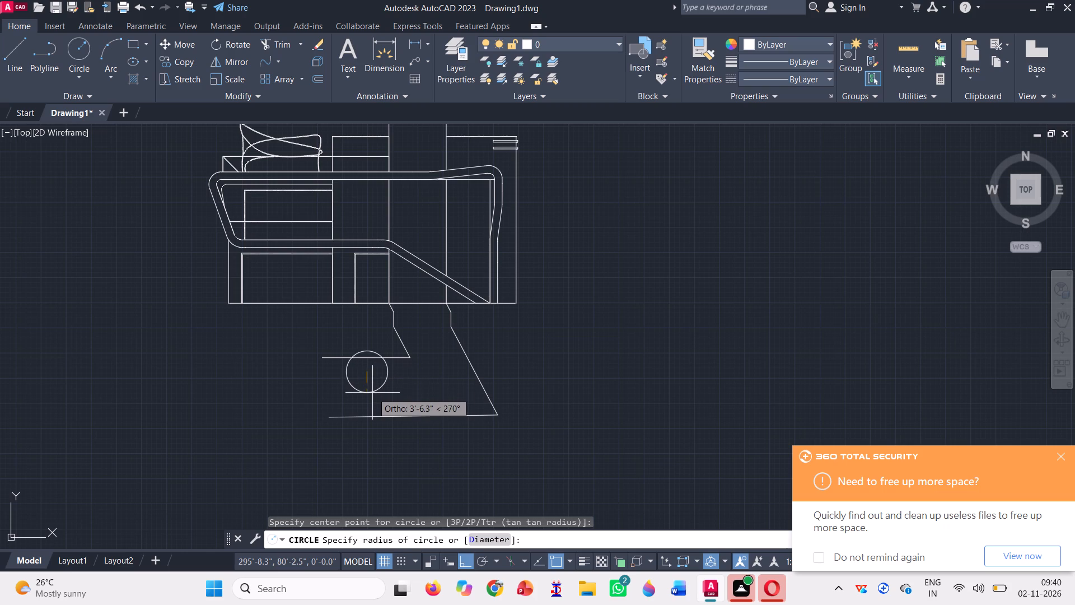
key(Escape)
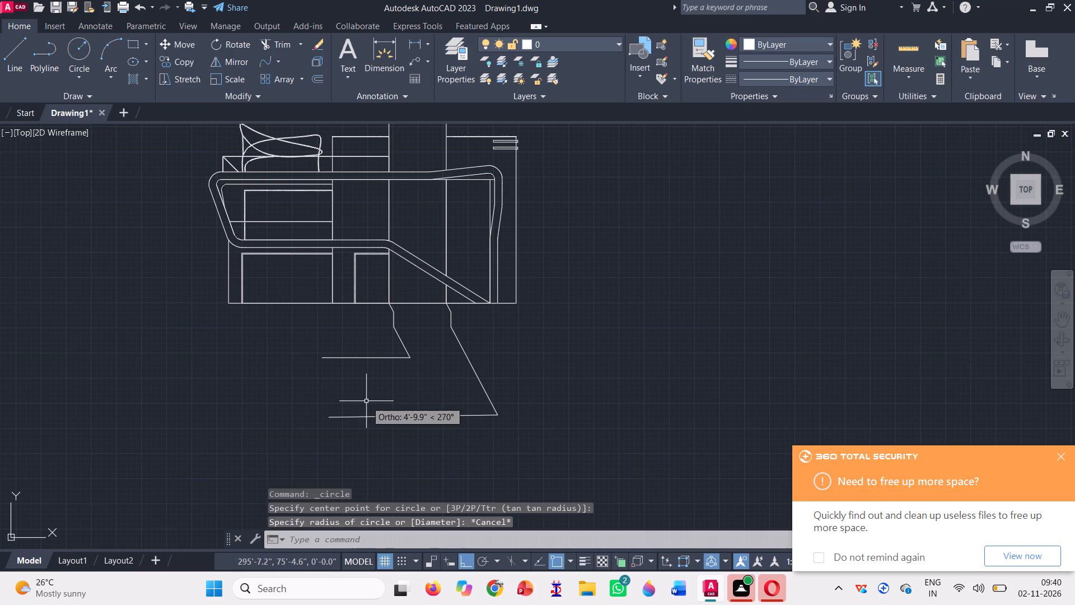
Draw a horizontal ellipse about 6' wide and 3' tall below the upper horizontal pathway line.
click(134, 61)
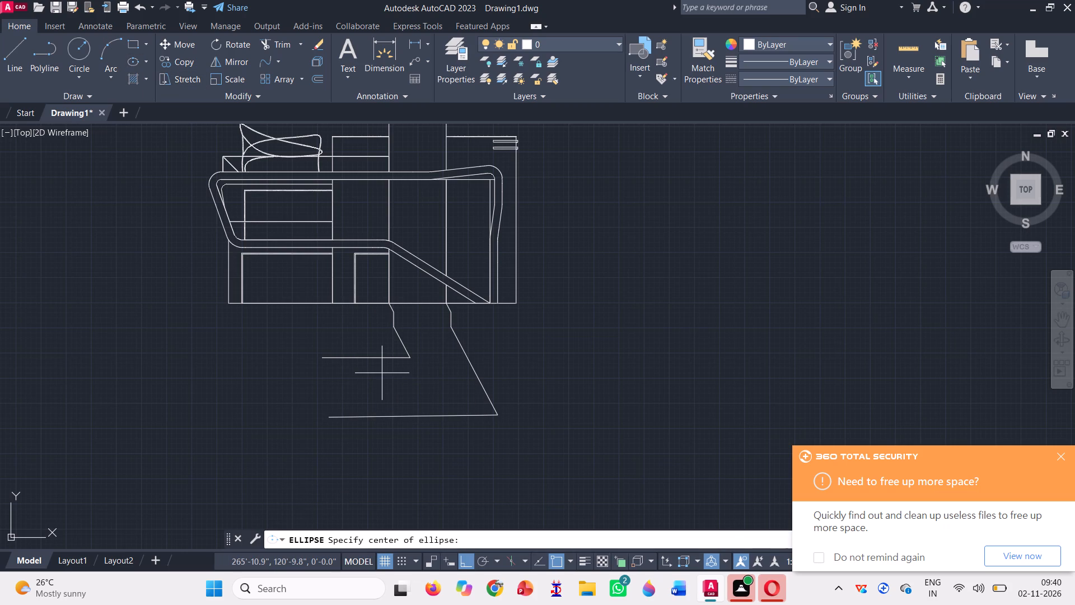
click(377, 379)
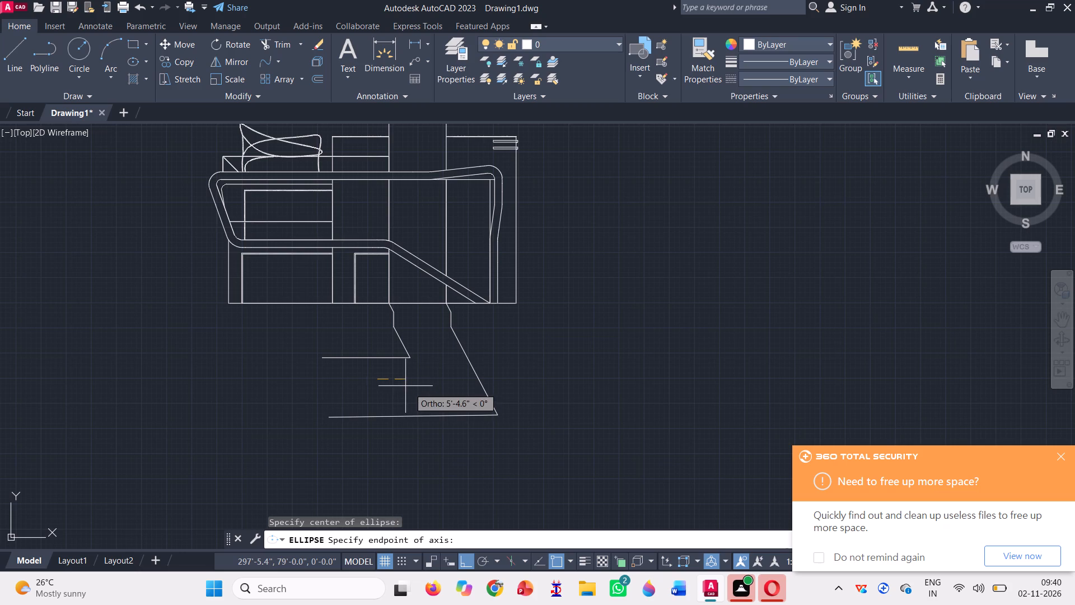
click(396, 380)
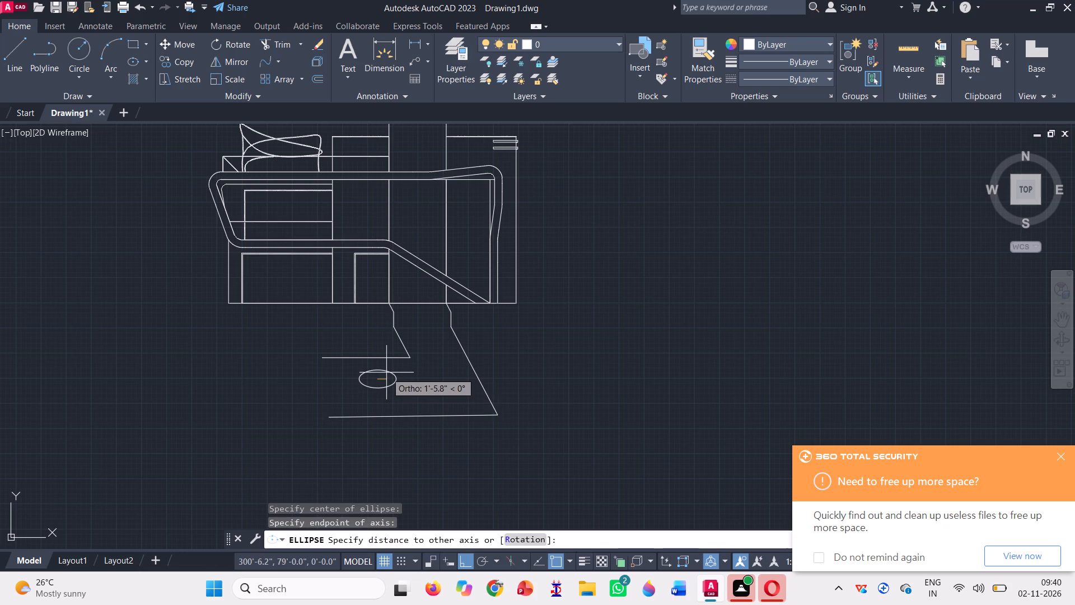
click(386, 372)
With Ortho off, copy the ellipse about 4' below the original and slightly east, just above the lower pathway line.
scroll(391, 404, up, 1)
click(395, 402)
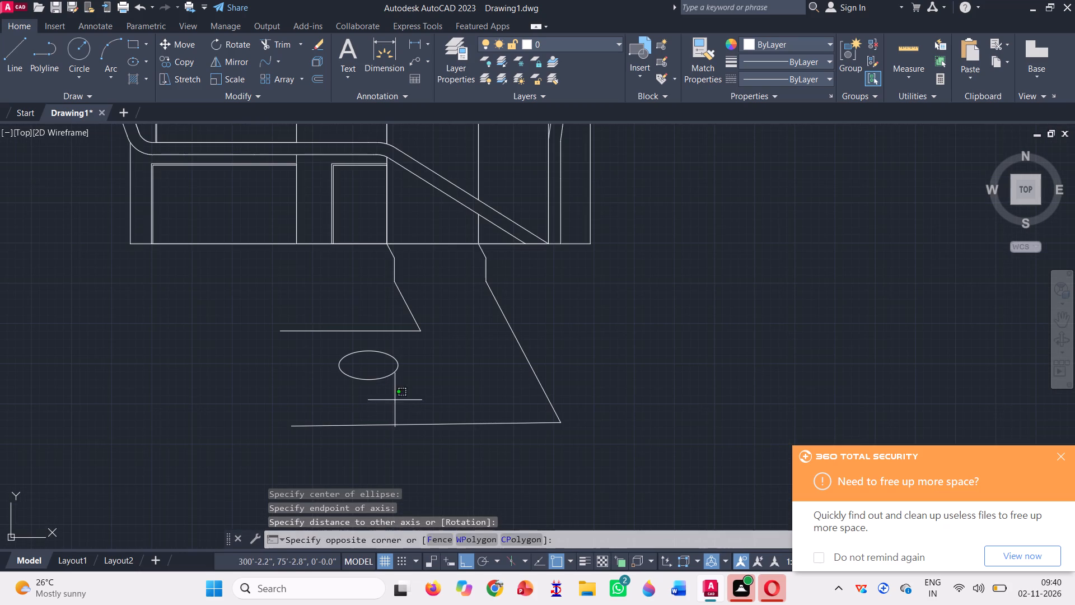
click(376, 367)
text(co)
key(space)
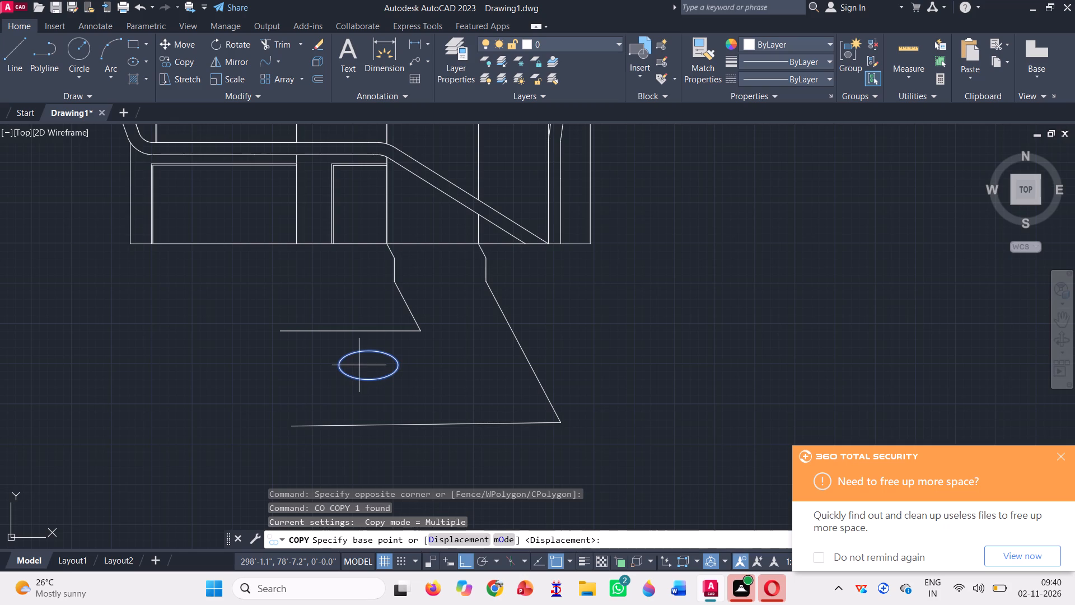
click(368, 361)
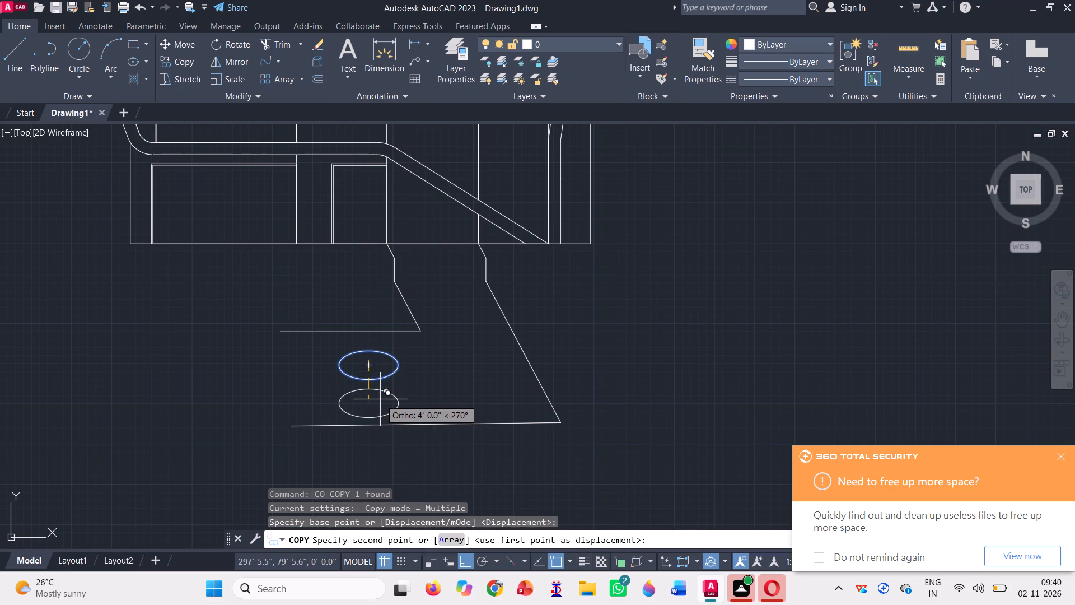
key(F8)
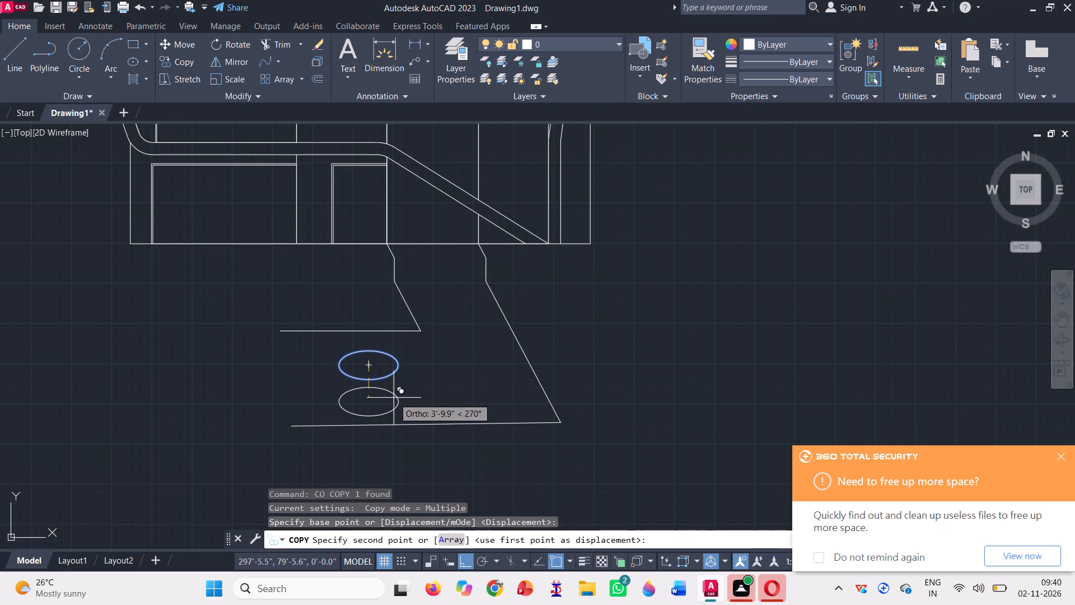
scroll(384, 405, up, 3)
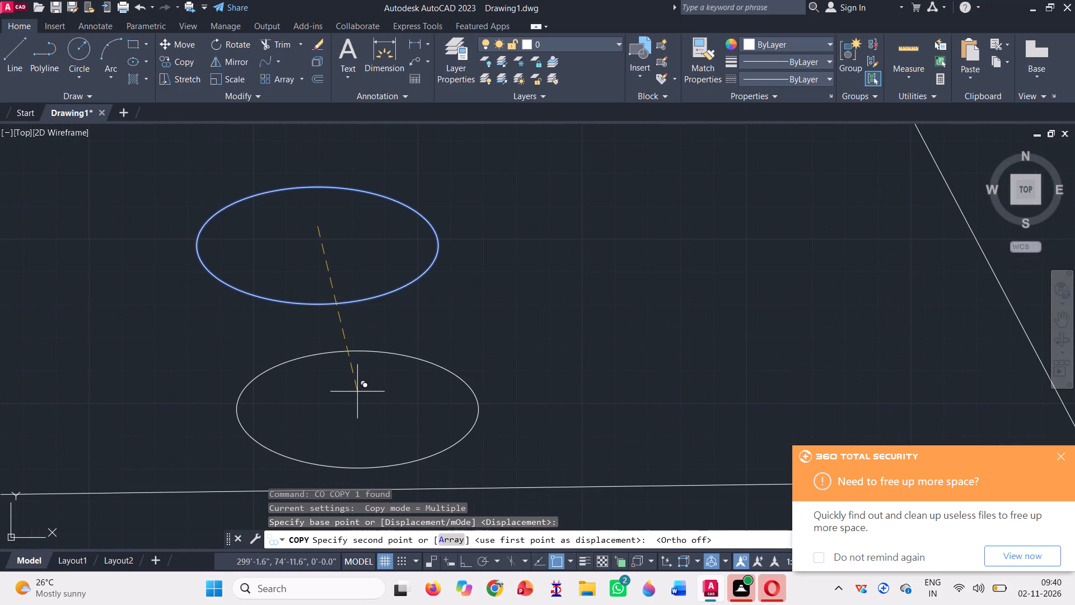
click(340, 392)
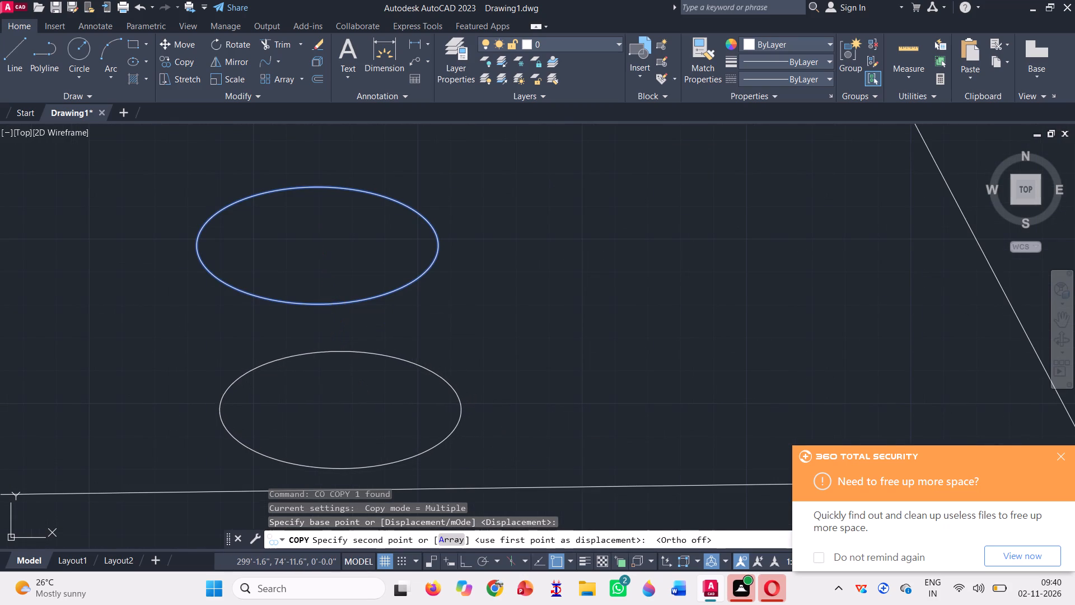
scroll(338, 389, down, 3)
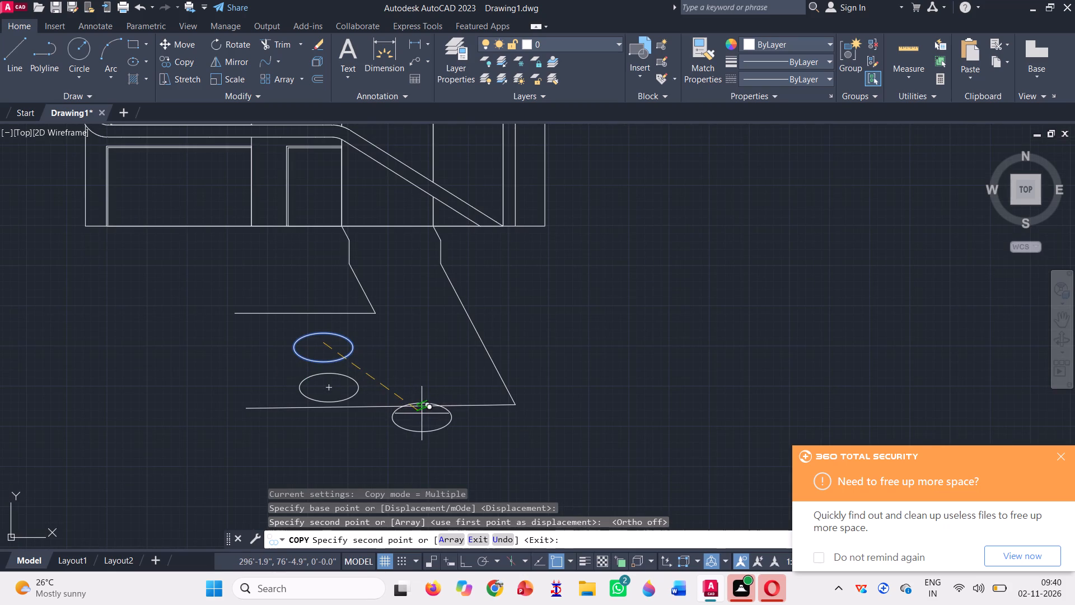
key(space)
Draw a three-point arc from the upper pathway line's west end, bulging east, ending just above the lower line's west end.
scroll(352, 387, down, 1)
scroll(343, 399, up, 1)
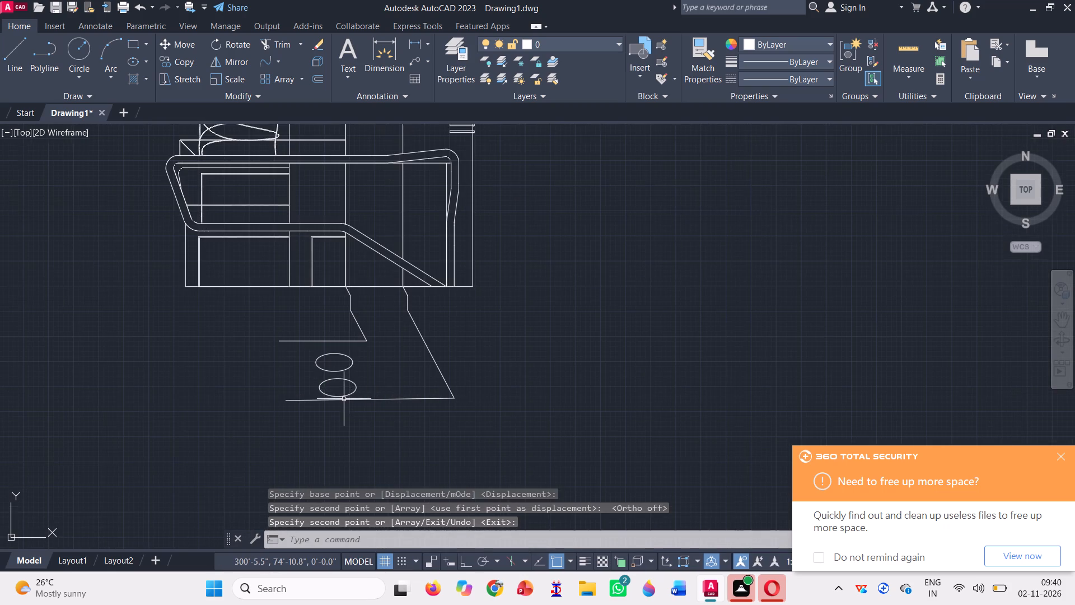
scroll(343, 399, up, 2)
scroll(349, 353, down, 2)
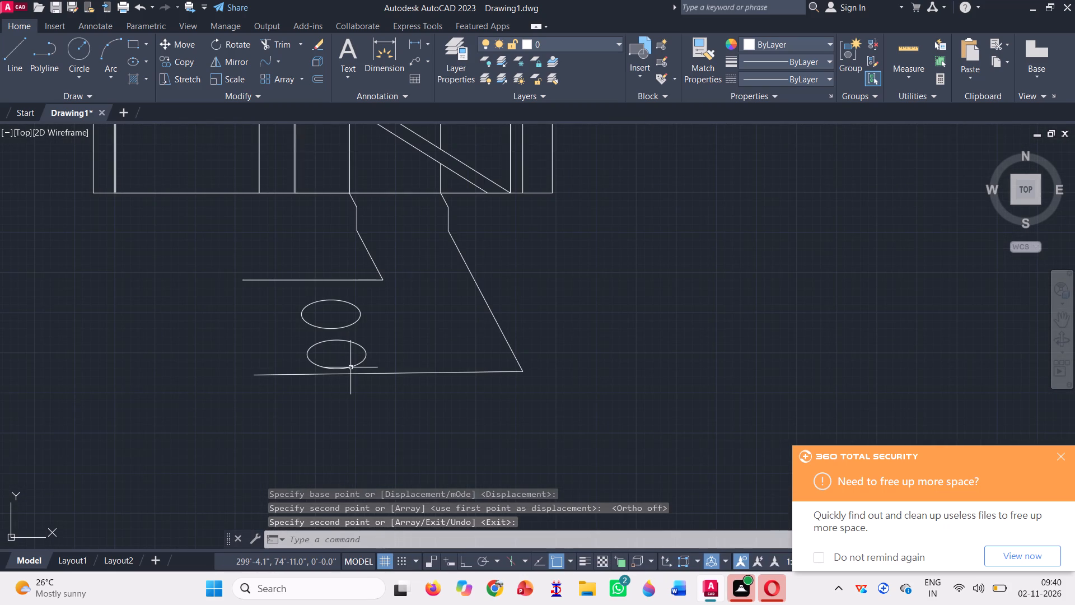
scroll(347, 351, down, 1)
scroll(427, 380, down, 1)
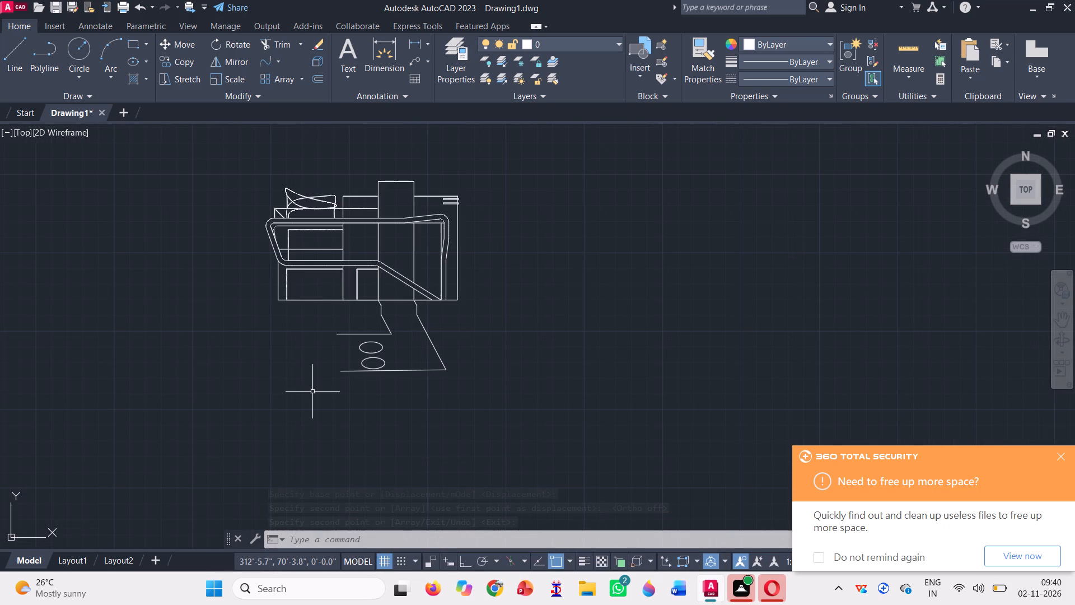
scroll(344, 369, up, 1)
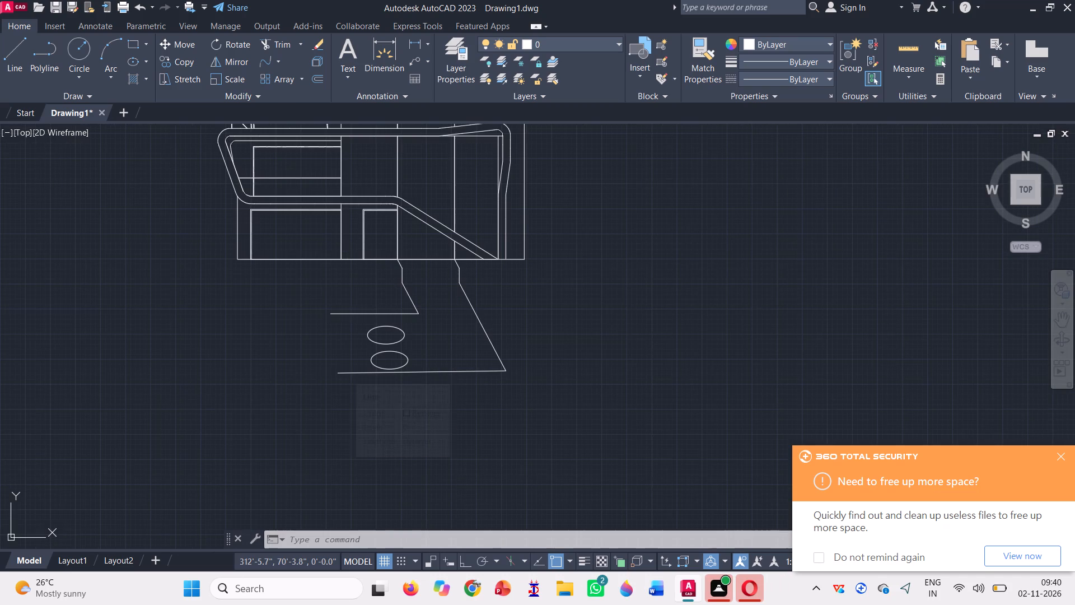
click(114, 47)
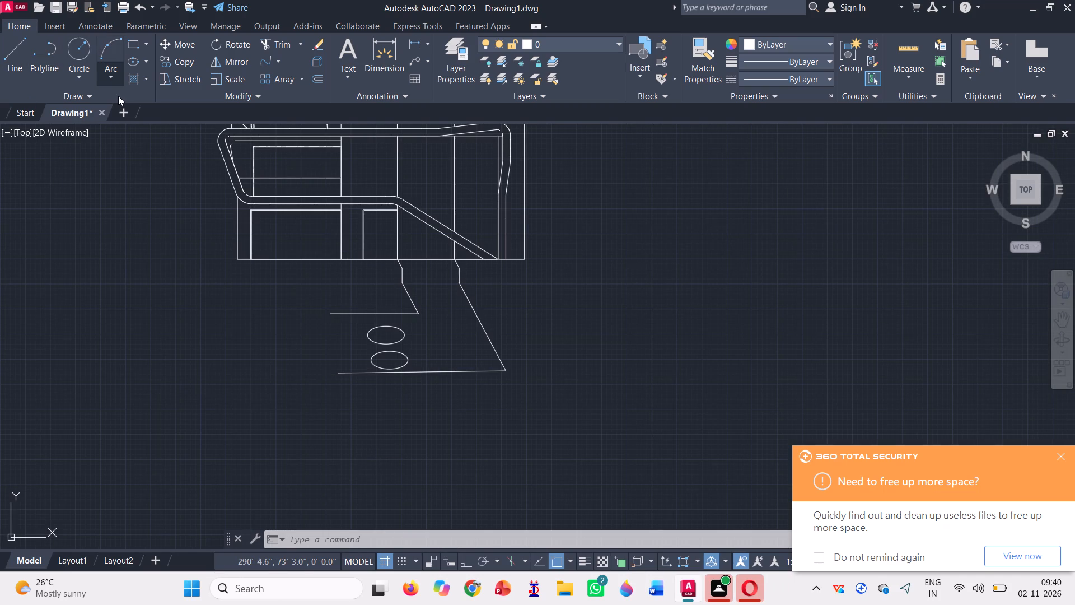
click(326, 311)
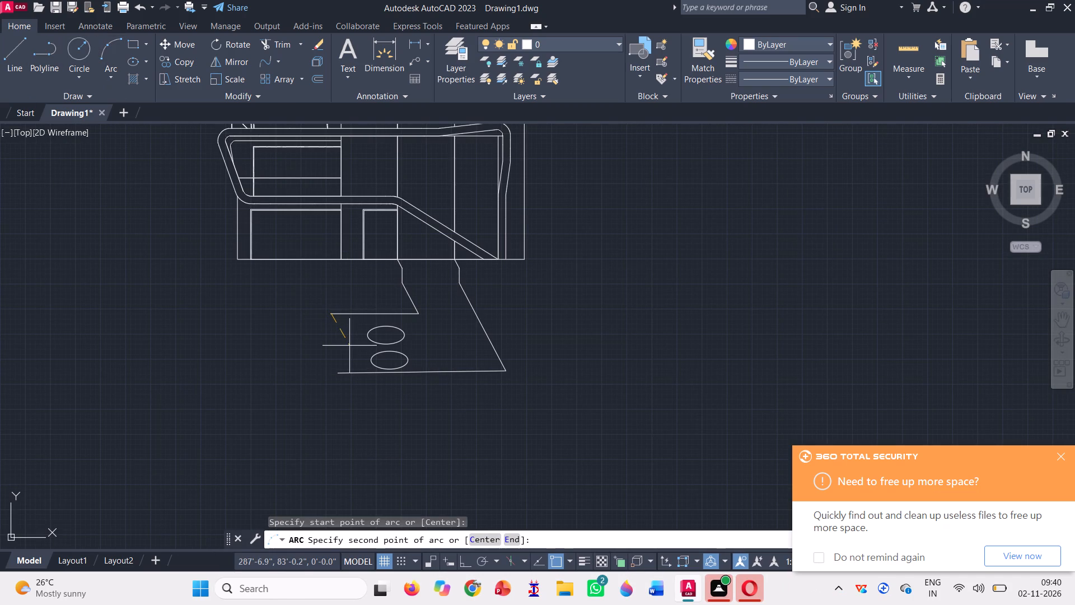
click(350, 328)
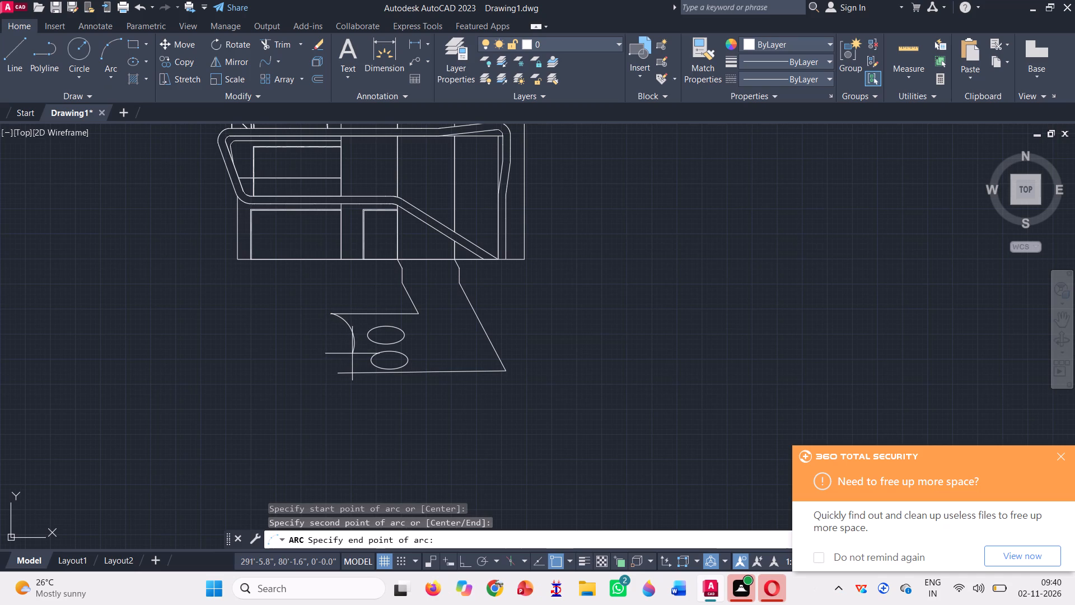
scroll(352, 353, up, 2)
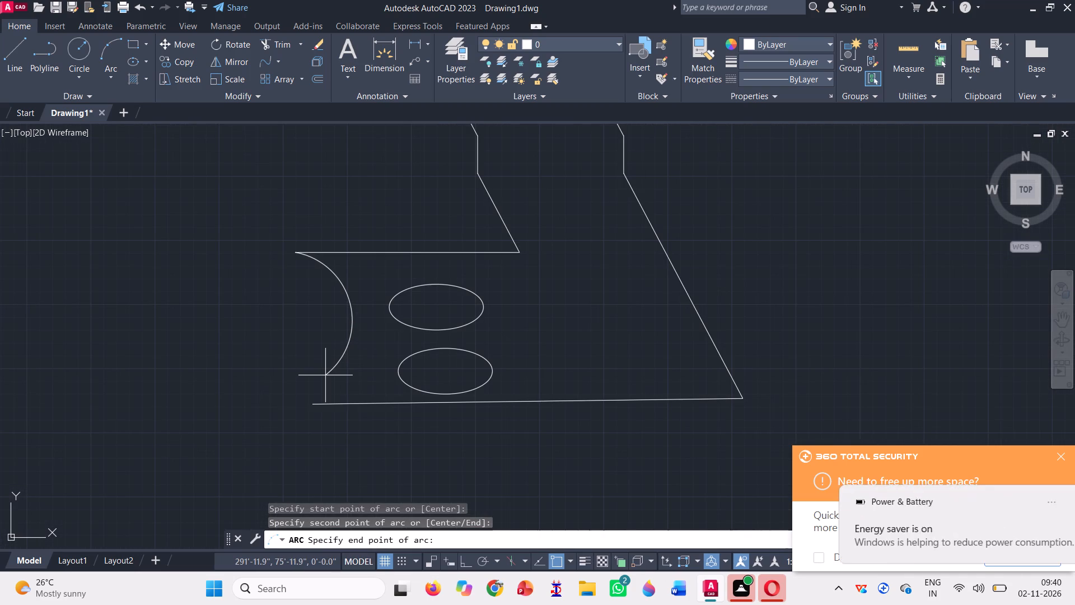
click(321, 373)
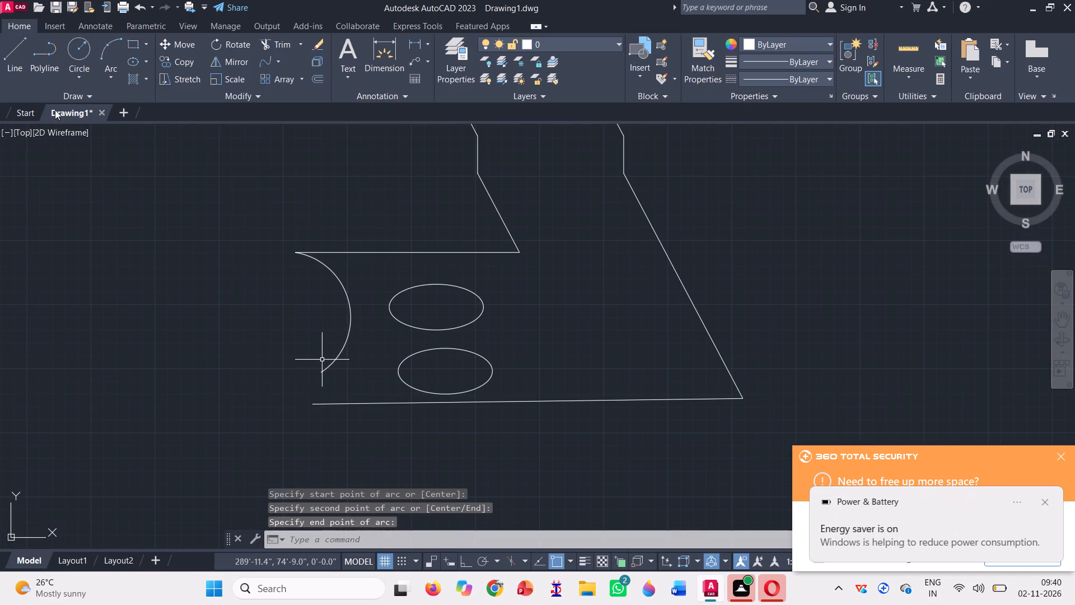
Draw a short line from the arc's lower end straight down to the lower pathway line.
click(4, 73)
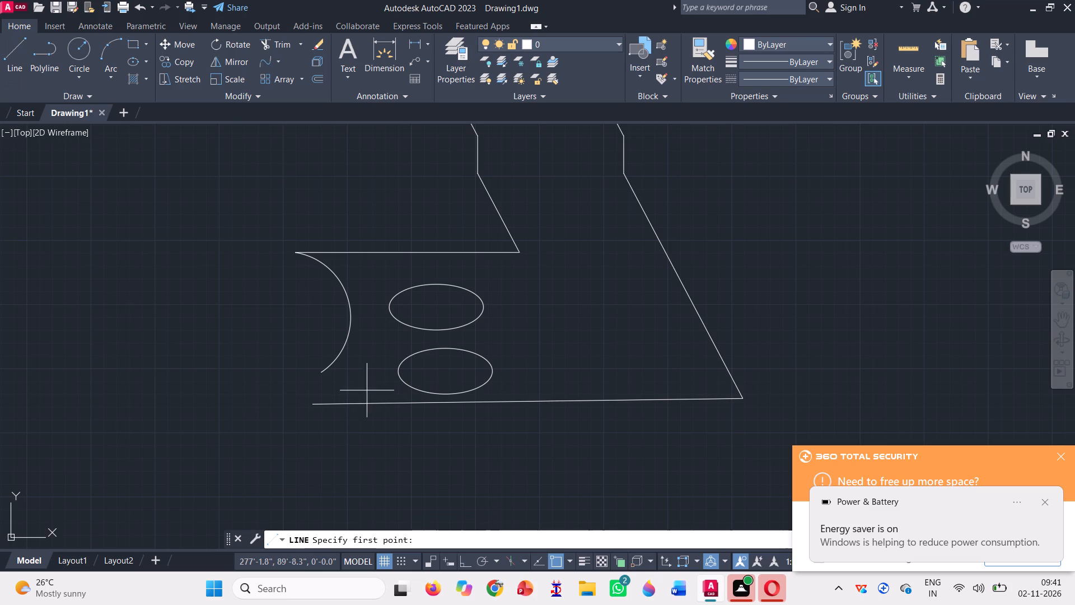
scroll(354, 389, up, 2)
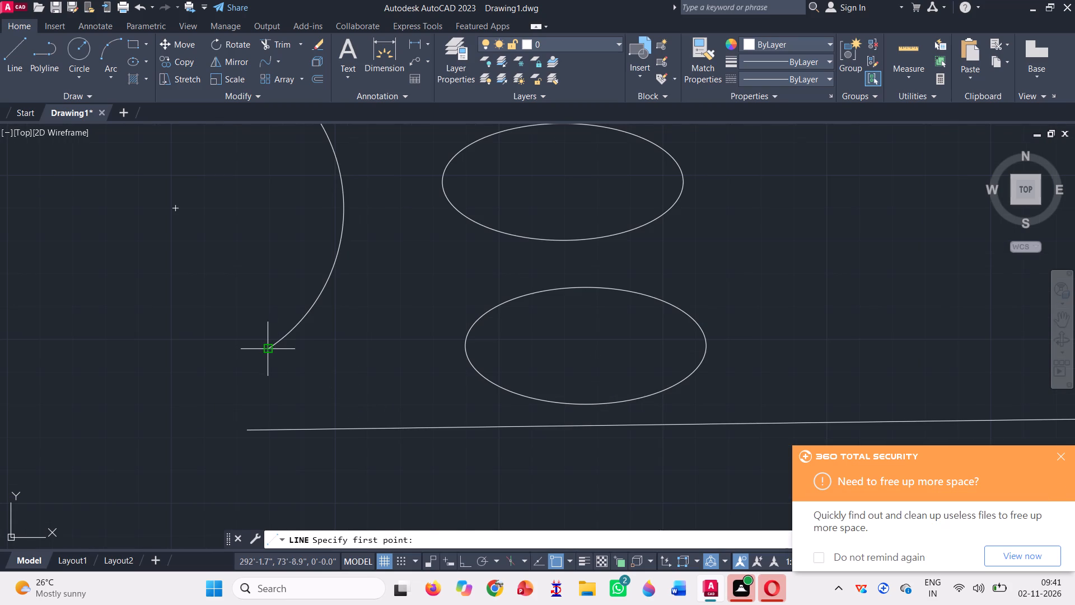
click(267, 348)
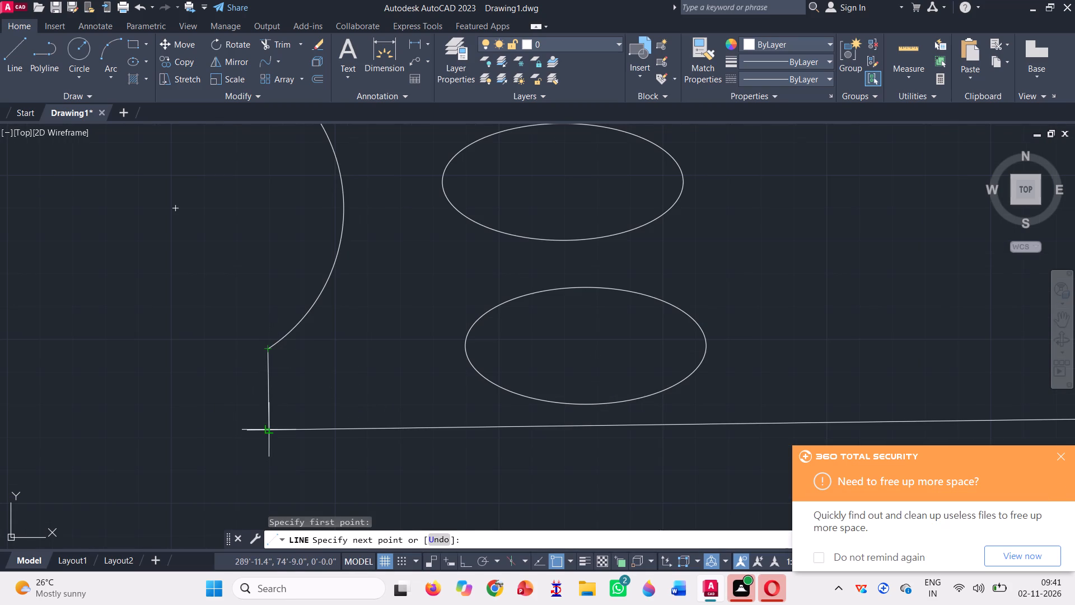
click(268, 428)
scroll(207, 390, down, 1)
key(space)
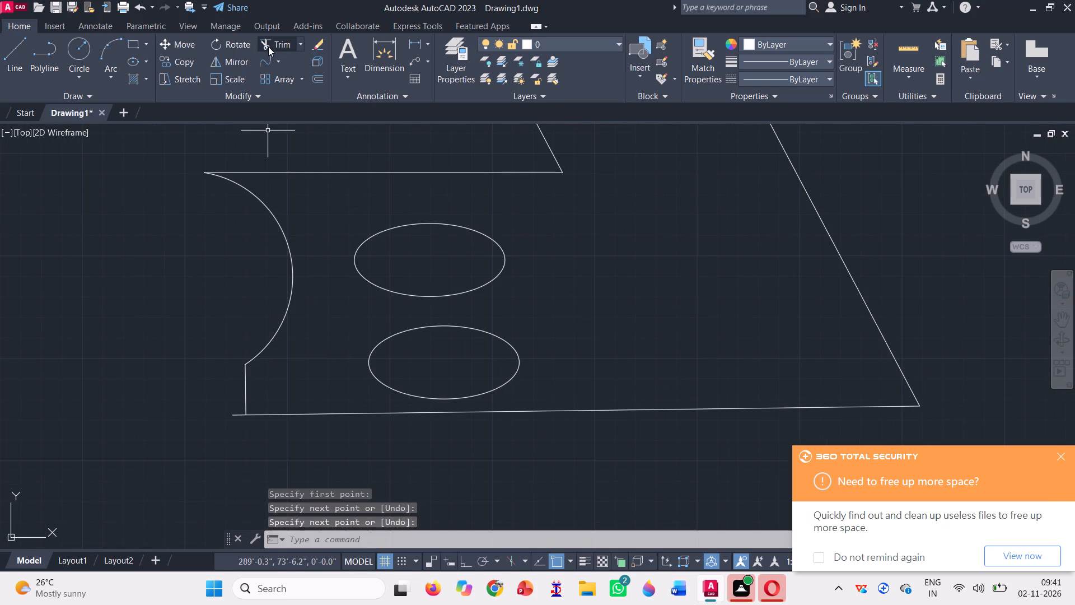
Trim the stub of the lower pathway line that extends west of the short connecting line.
click(272, 45)
scroll(241, 427, up, 2)
click(231, 402)
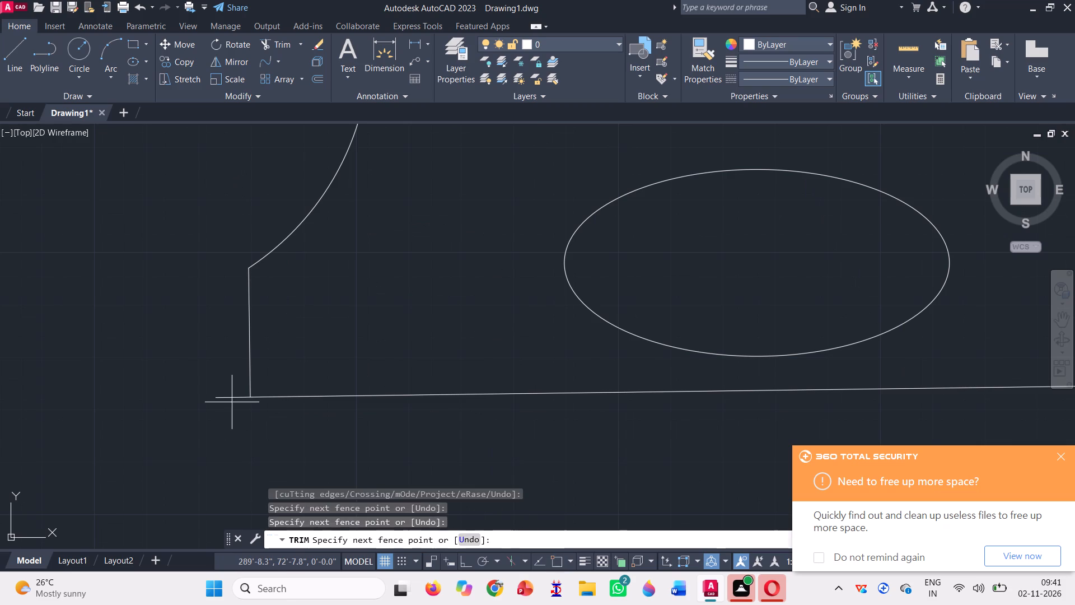
click(235, 380)
scroll(253, 426, down, 3)
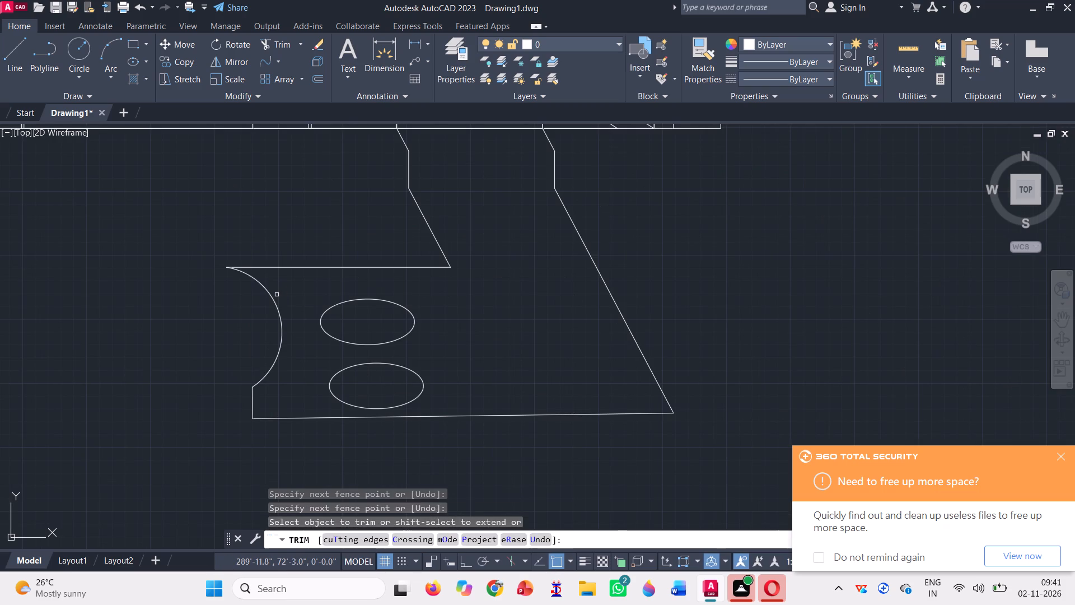
key(Escape)
With Ortho on, draw a vertical line about 9' up from the arc's lower end, crossing the upper pathway line.
key(l)
key(Return)
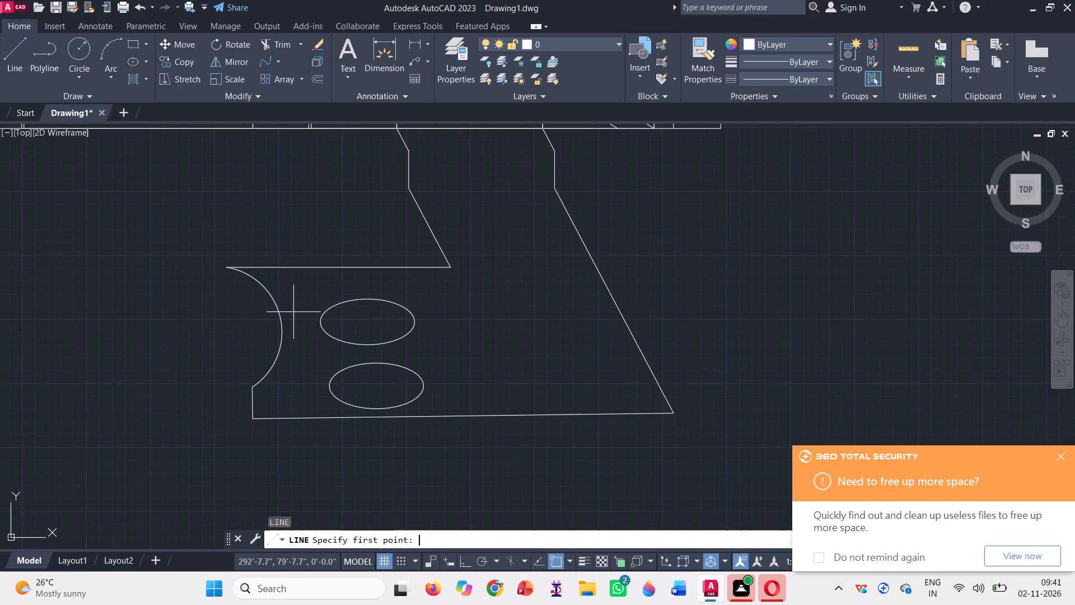
scroll(265, 281, up, 2)
scroll(228, 334, down, 1)
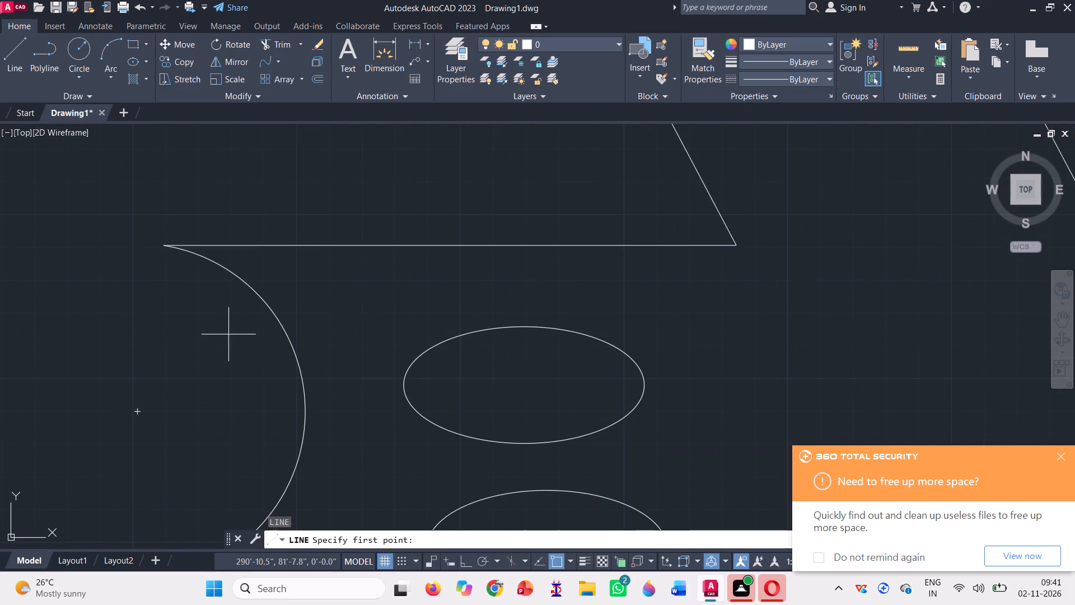
scroll(228, 334, down, 1)
click(232, 416)
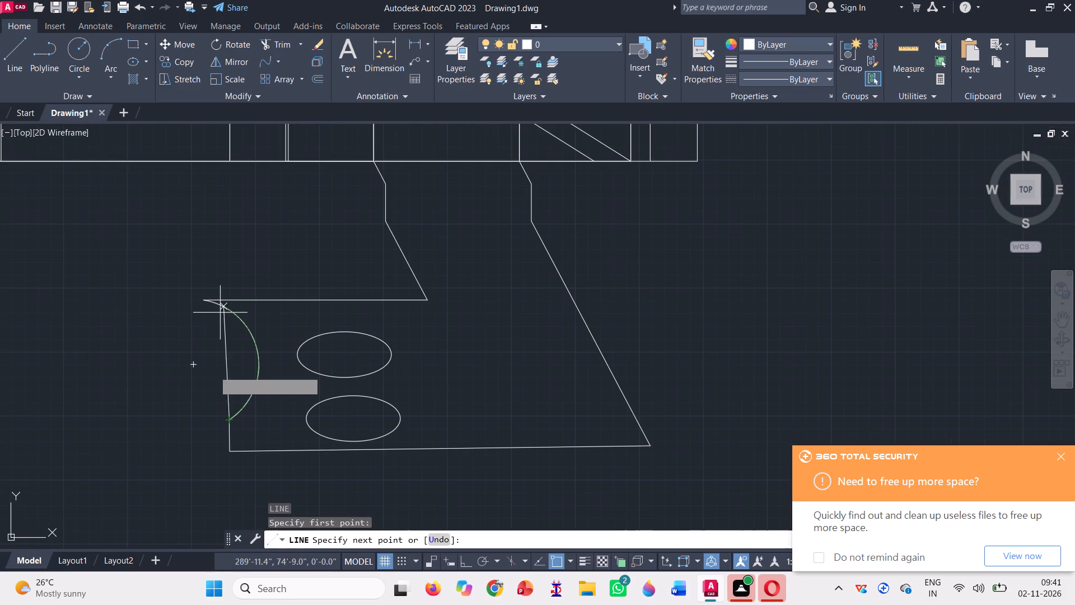
key(F8)
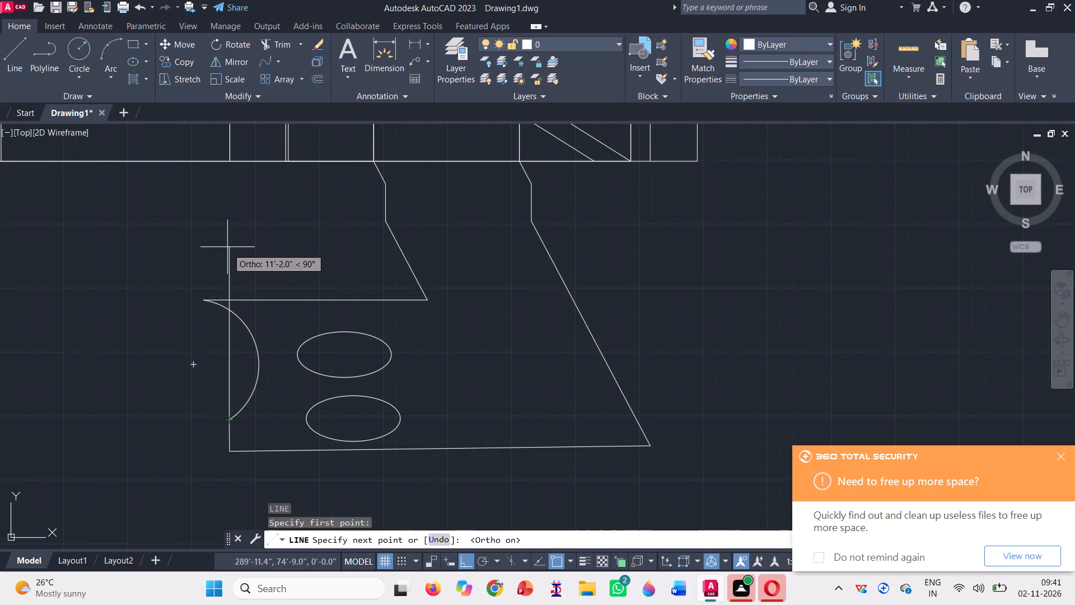
click(234, 278)
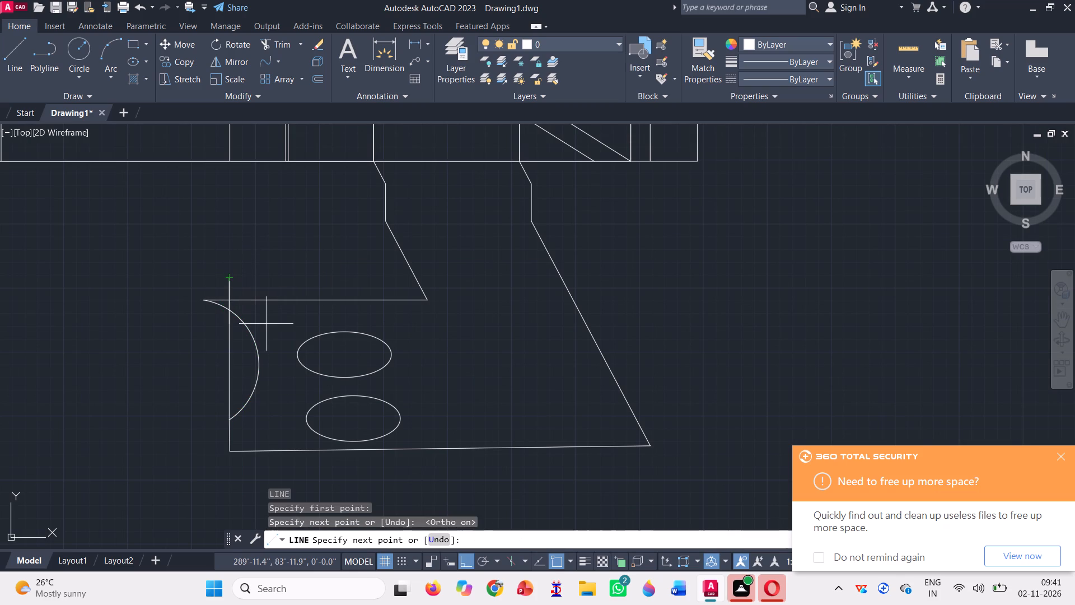
key(space)
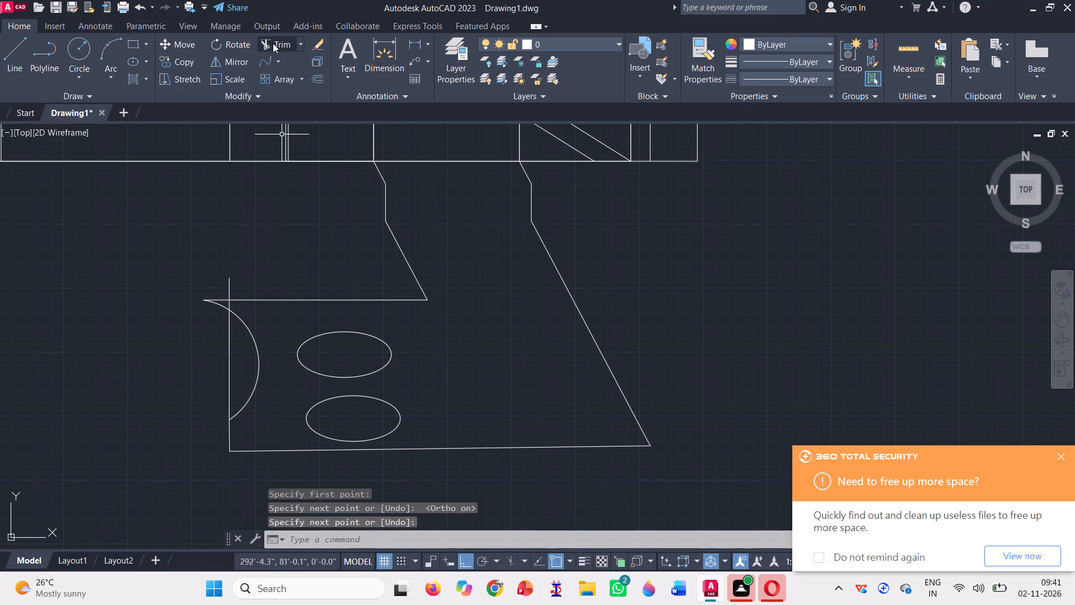
Trim the vertical line above the upper pathway line, and the parts of that line and the arc lying west of the vertical.
click(273, 43)
scroll(223, 281, up, 3)
click(235, 292)
click(261, 289)
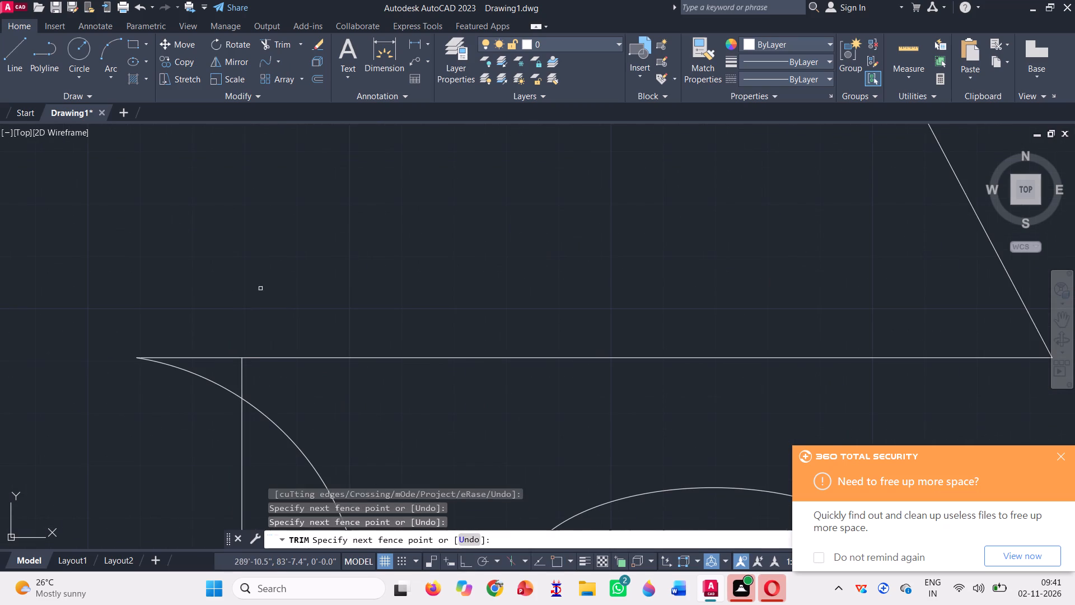
scroll(207, 310, down, 2)
click(207, 310)
click(176, 353)
Trim away the remaining vertical line between the upper pathway line and the arc's lower end.
scroll(223, 332, up, 1)
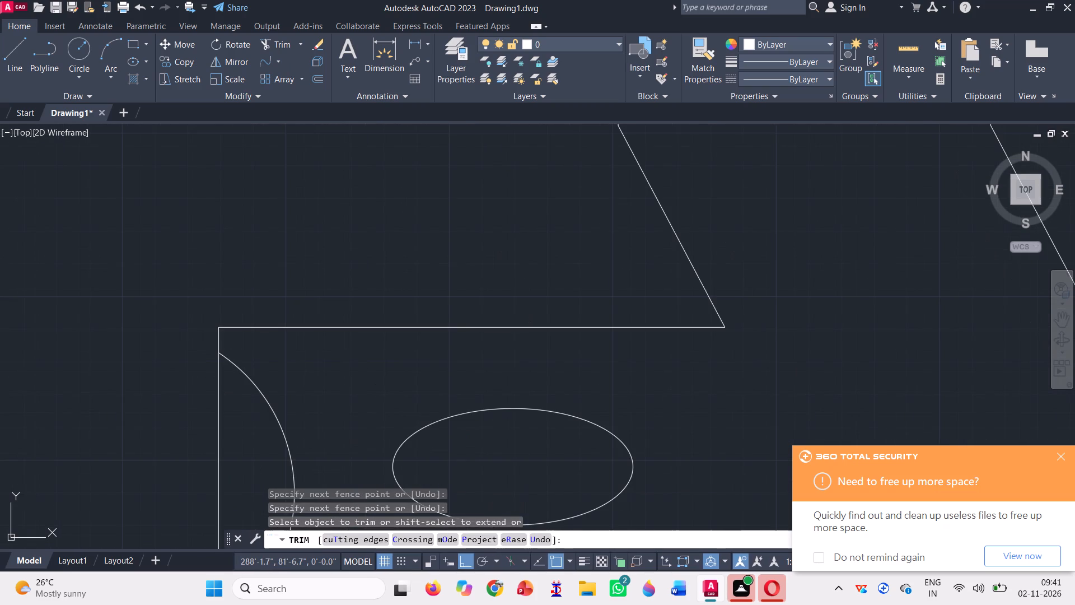
click(223, 330)
click(206, 329)
scroll(203, 329, down, 3)
click(219, 359)
click(195, 355)
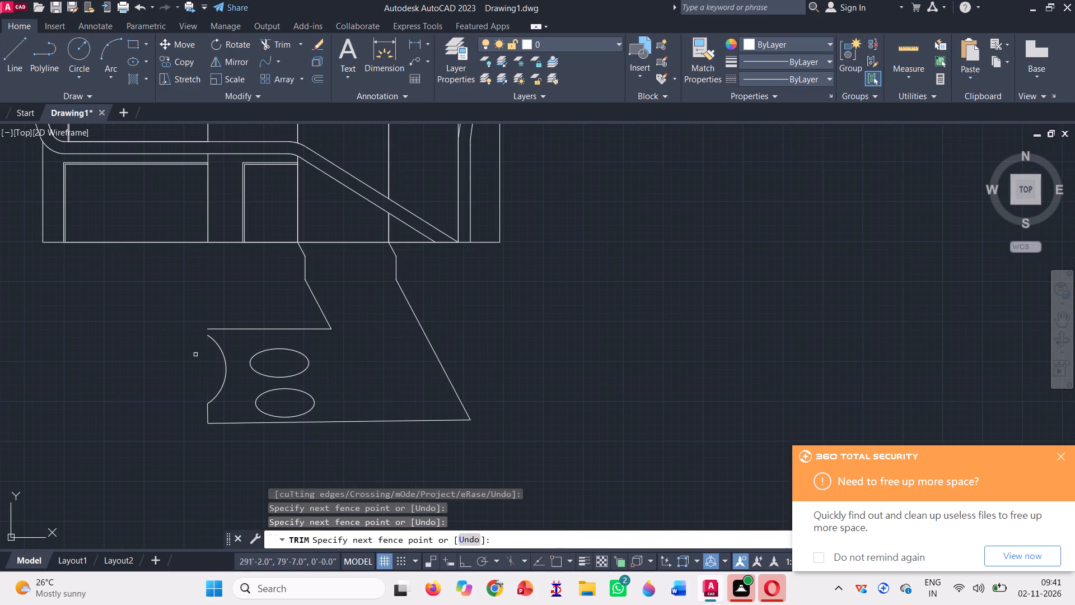
key(space)
scroll(245, 306, up, 2)
click(230, 357)
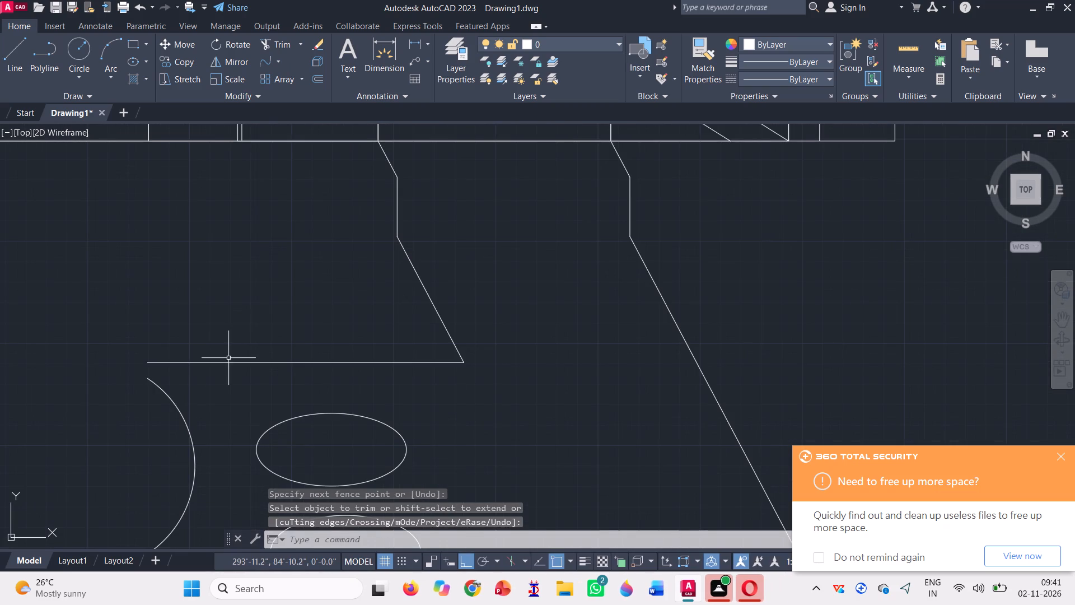
Move the upper horizontal pathway line down so its west end meets the arc's upper end.
click(184, 373)
text(m)
key(space)
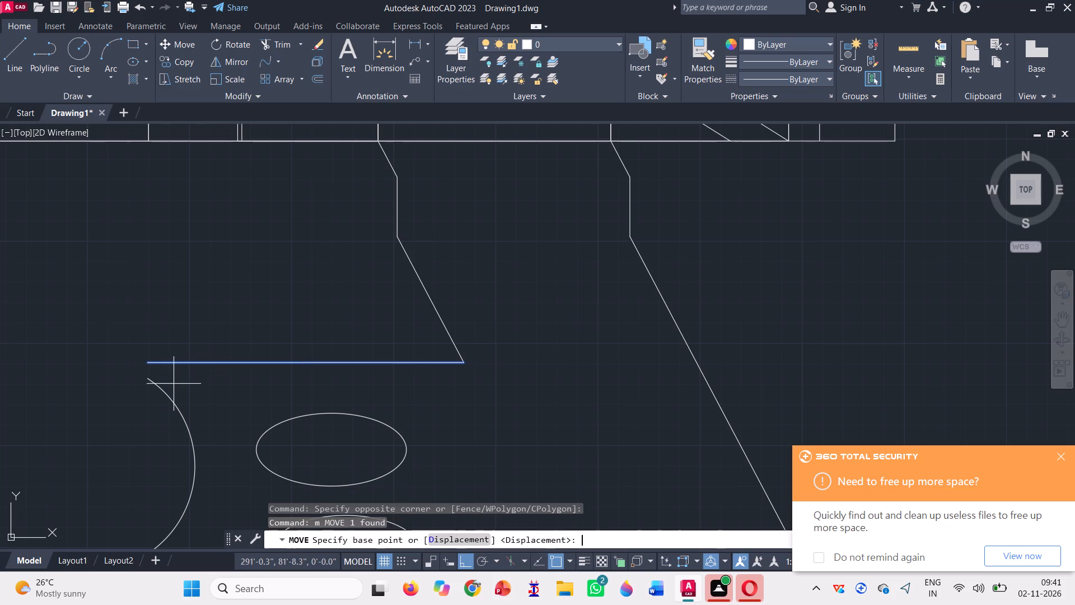
scroll(174, 384, up, 2)
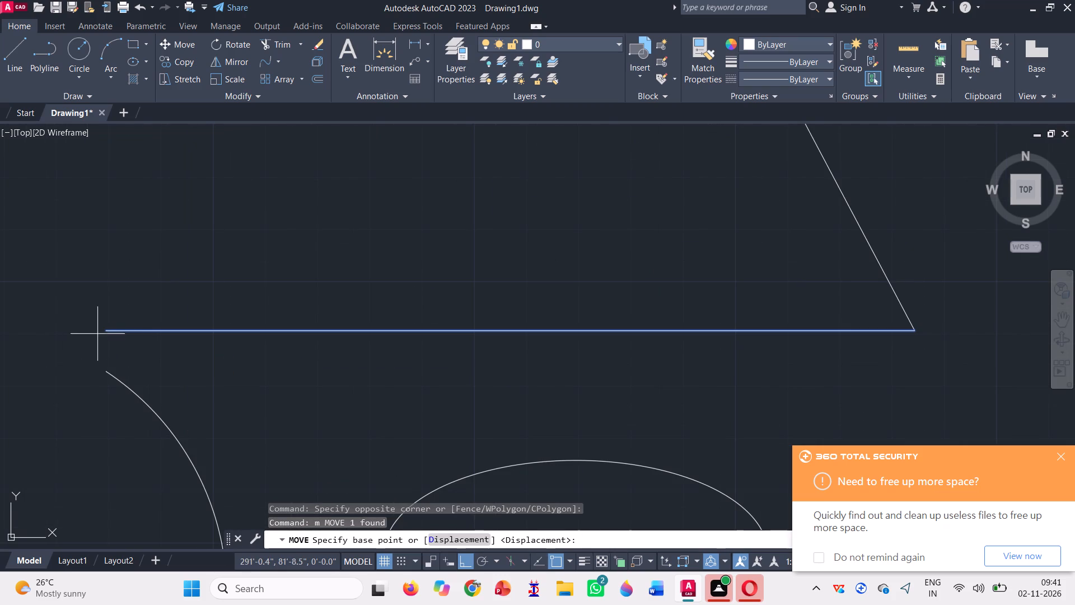
click(107, 331)
click(109, 370)
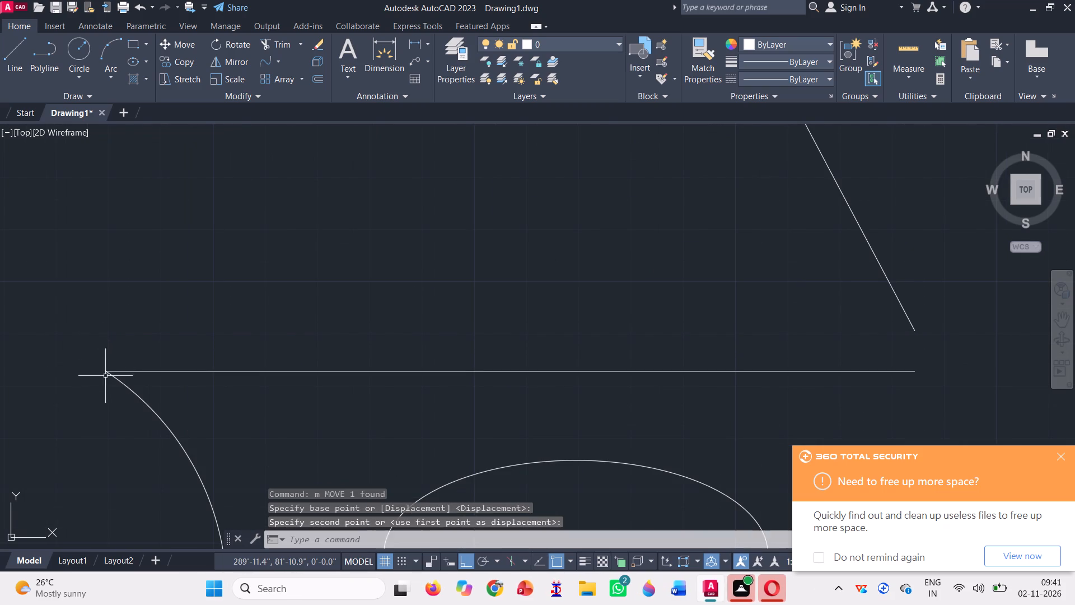
Extend the upper pathway line east to the far slanted edge, and the shorter slanted edge down to that line.
scroll(288, 305, down, 1)
scroll(431, 299, down, 1)
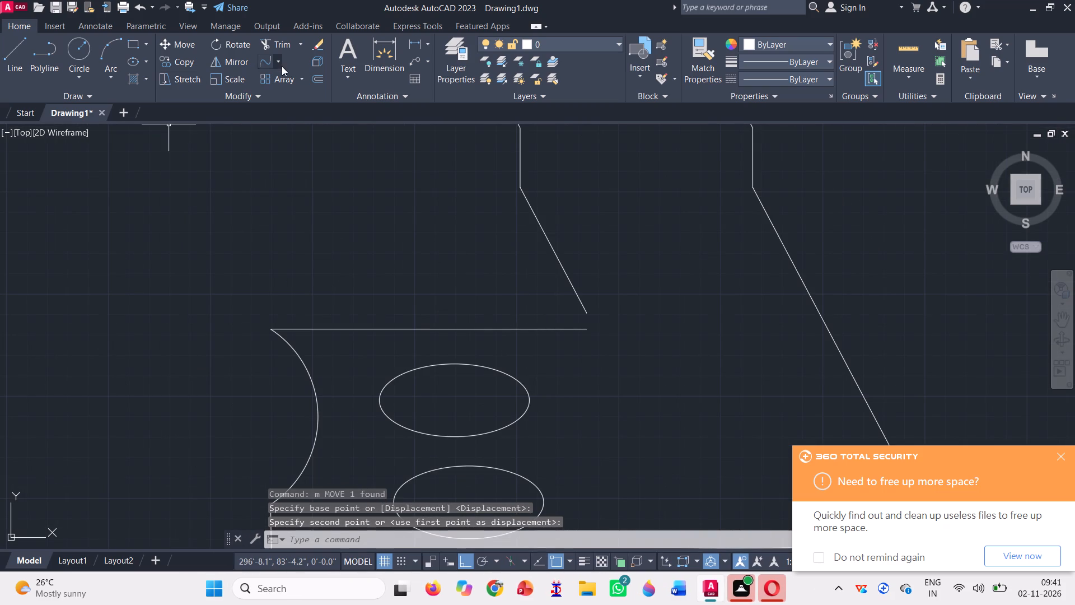
click(297, 47)
click(295, 87)
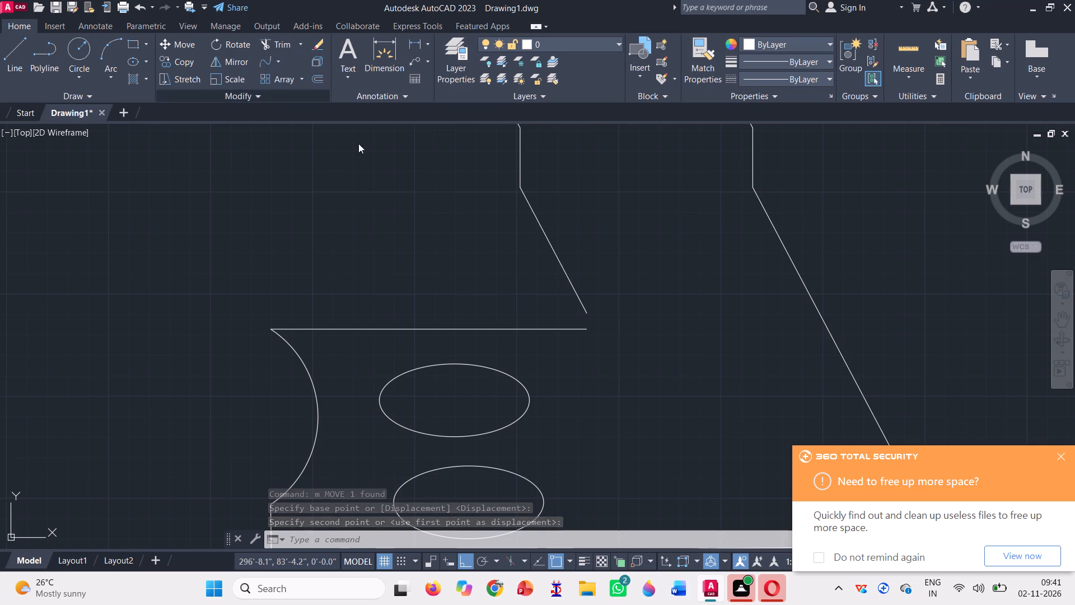
click(570, 341)
click(538, 294)
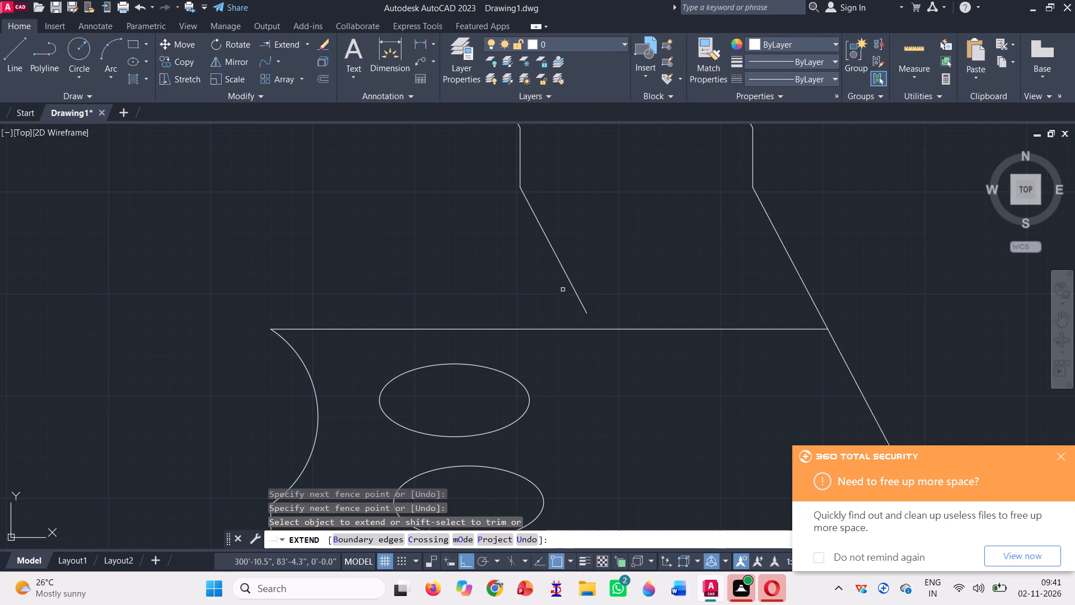
click(563, 288)
click(597, 276)
scroll(576, 288, down, 2)
key(Escape)
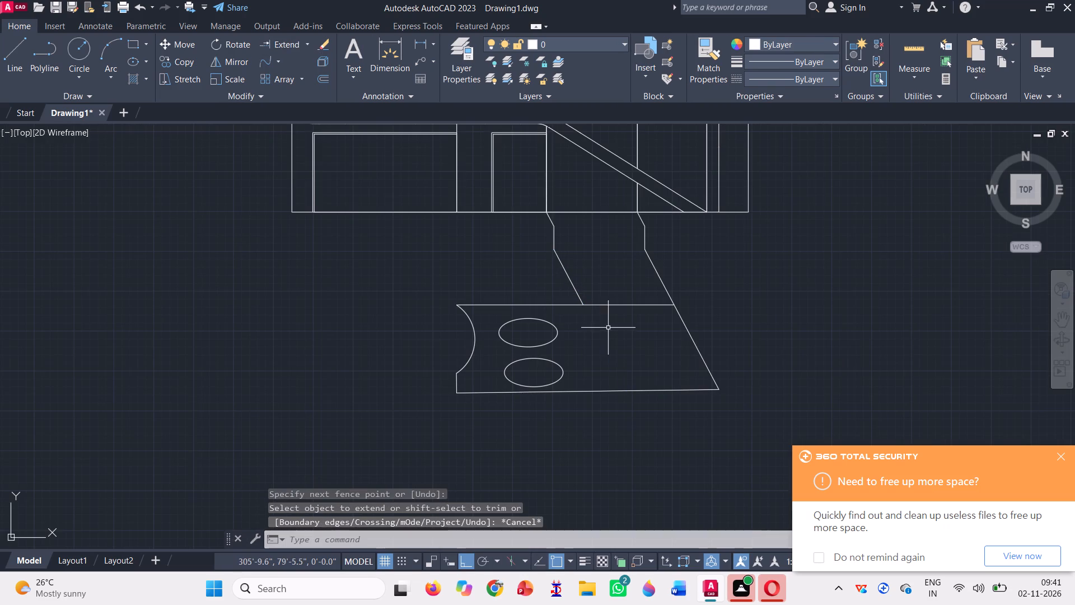
Trim the part of the upper pathway line lying between the two slanted edges.
click(305, 40)
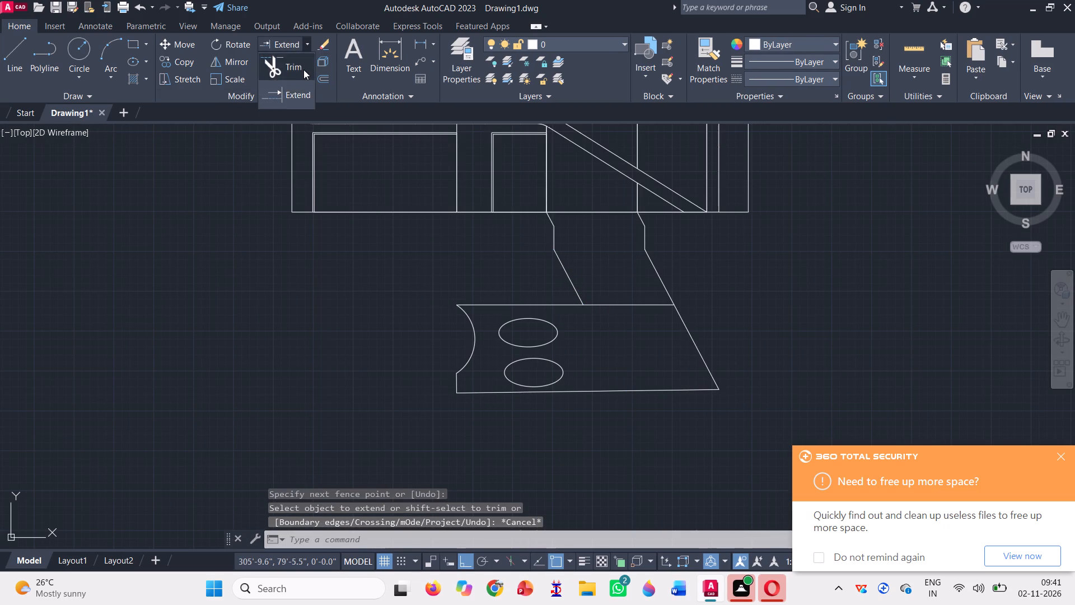
click(305, 66)
click(633, 317)
click(607, 249)
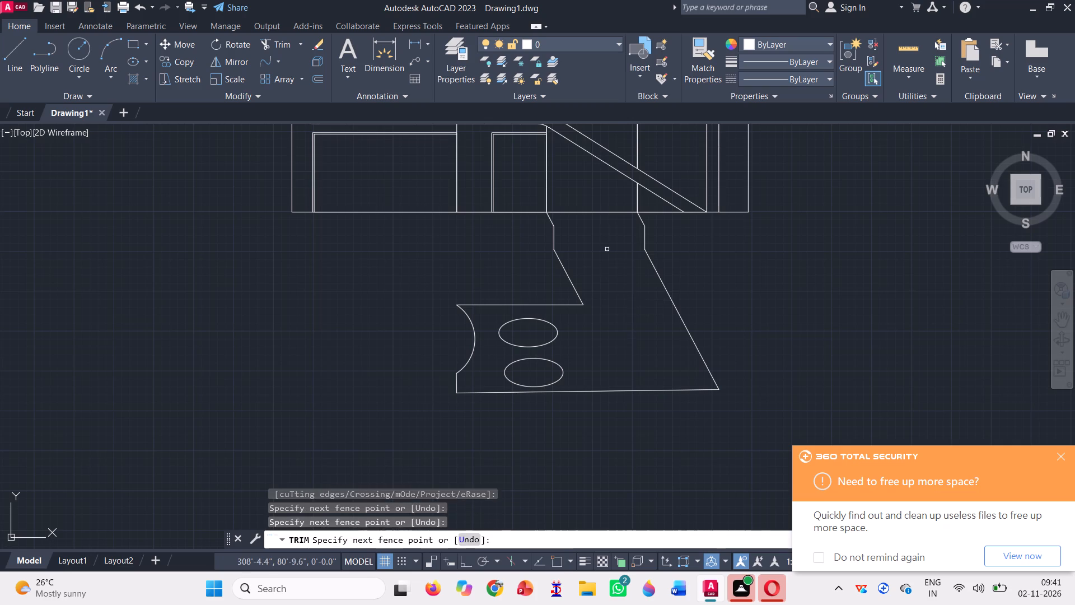
scroll(593, 331, down, 2)
key(Escape)
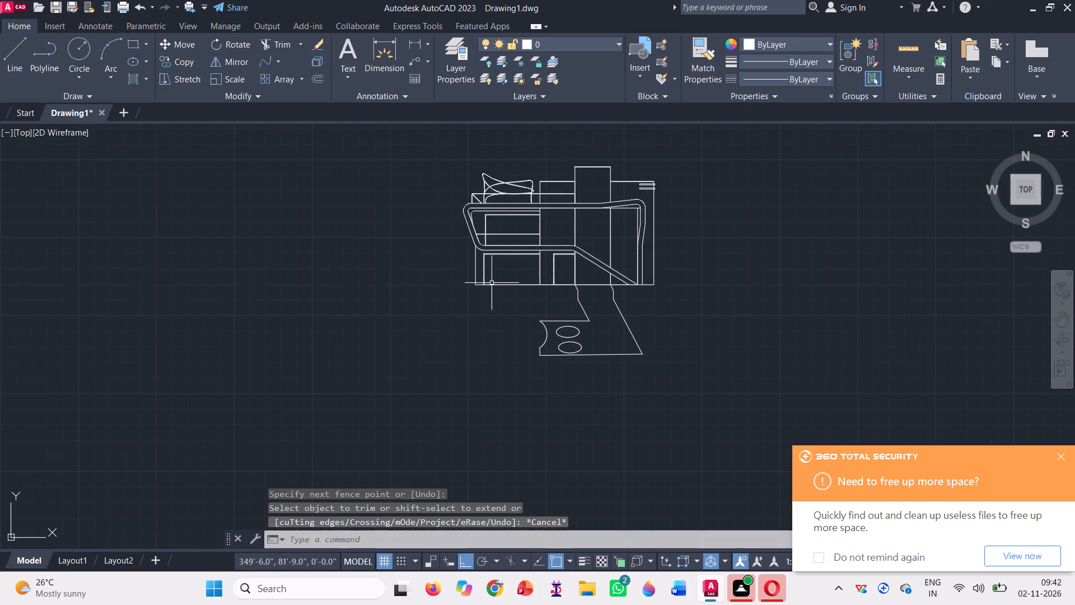
With Ortho off, draw a slanted line from the ground line below the west opening down to about the pathway's bottom level.
key(l)
key(Return)
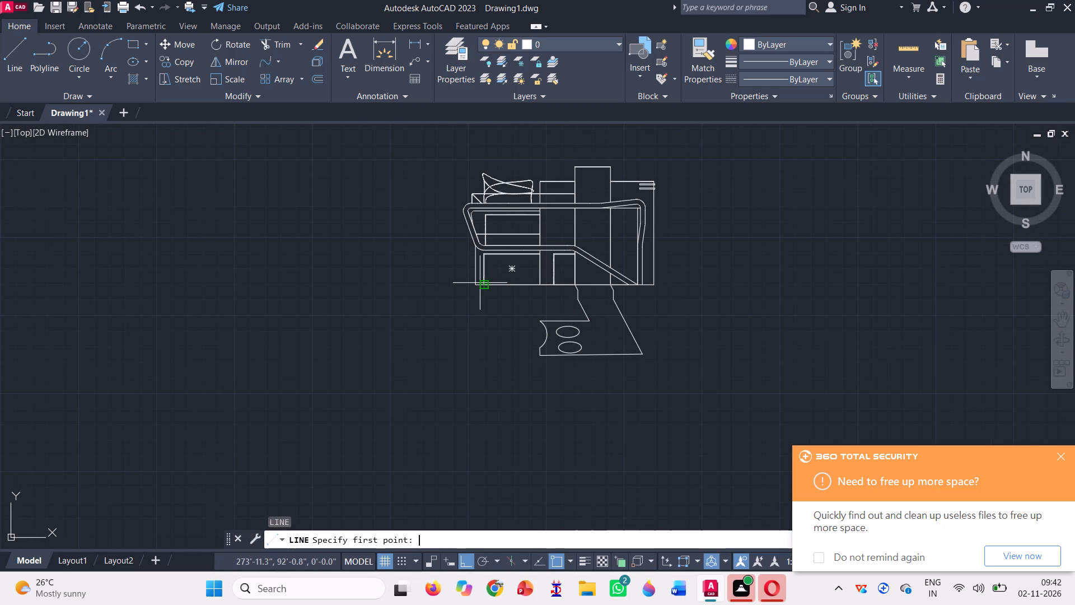
scroll(532, 305, up, 1)
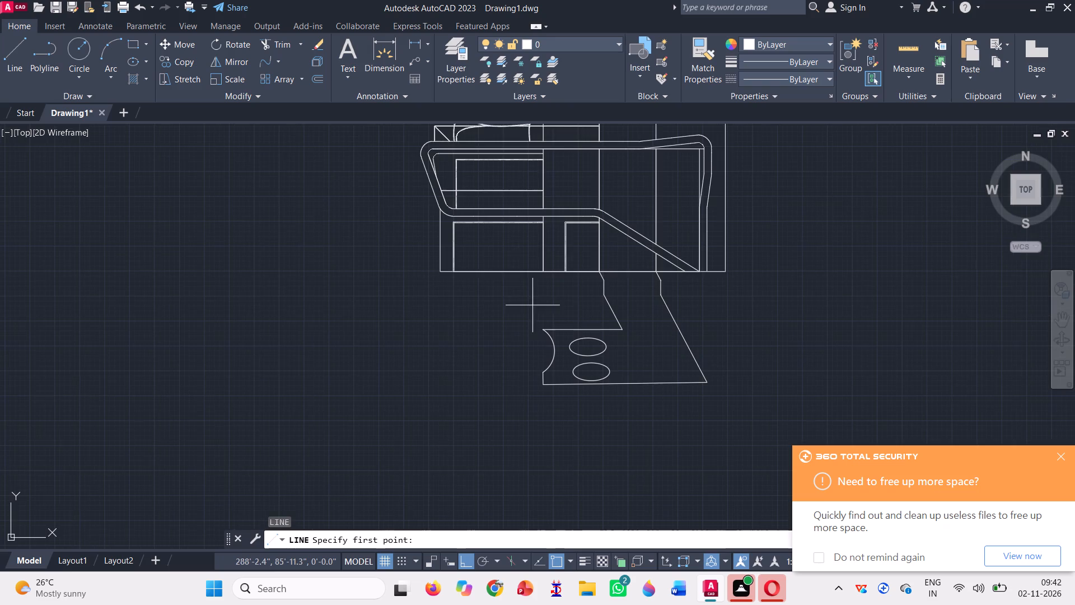
click(507, 266)
scroll(517, 290, down, 2)
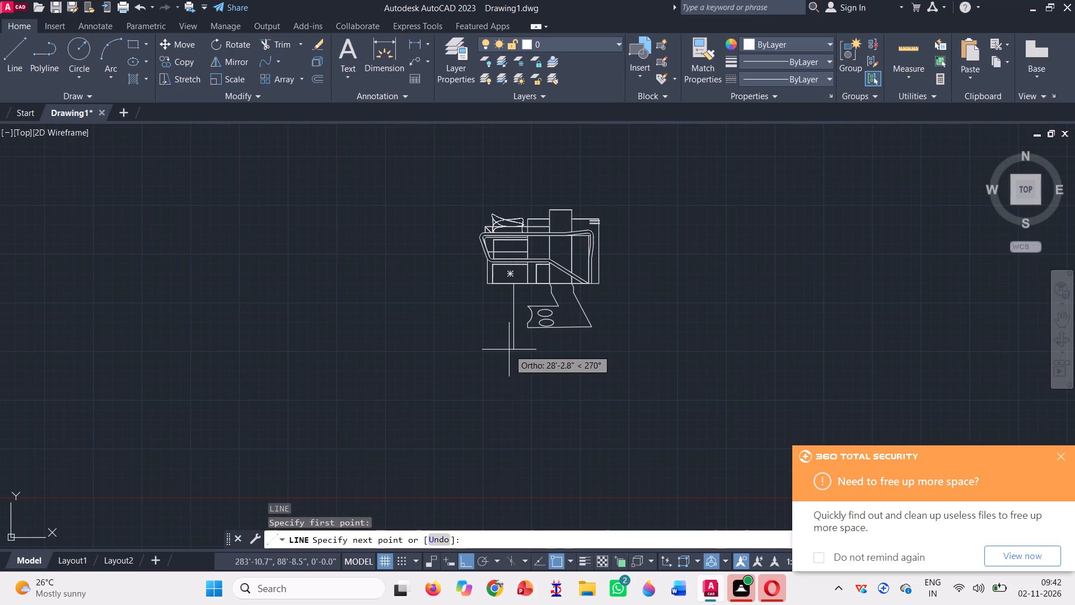
key(F8)
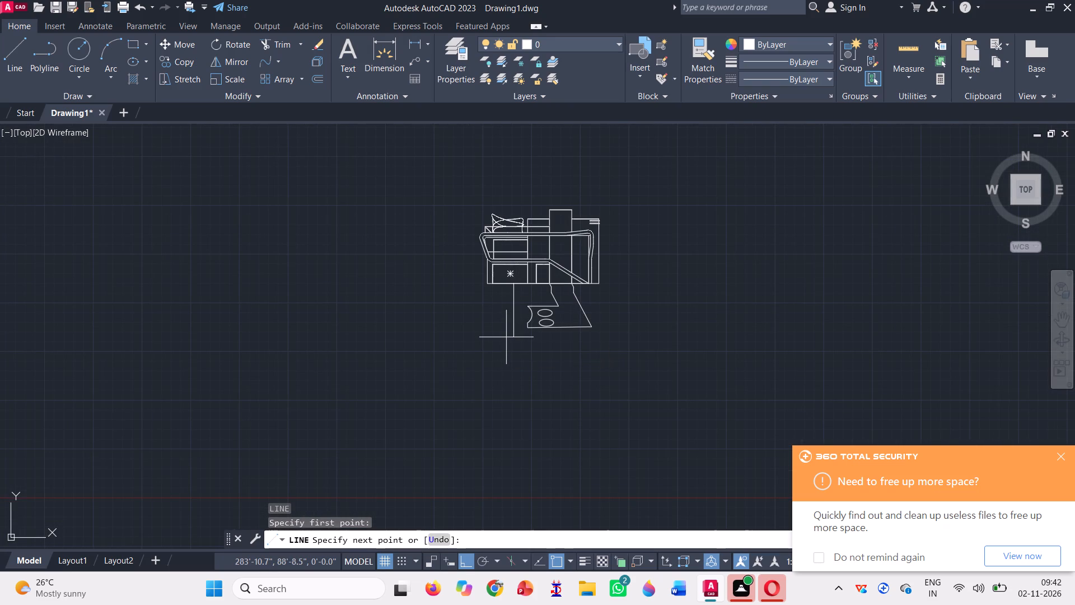
scroll(561, 301, up, 3)
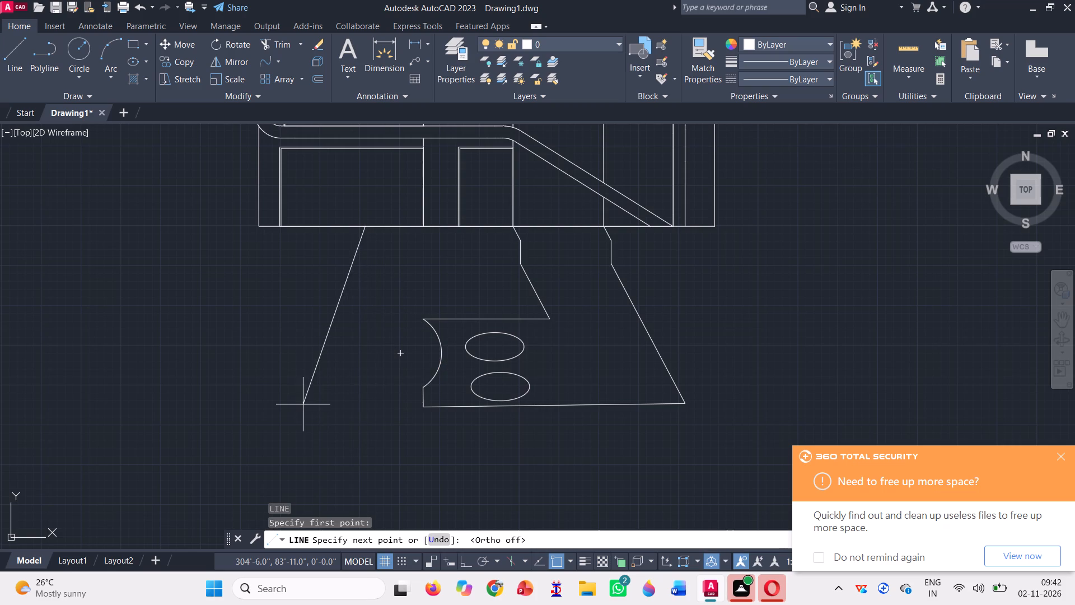
click(333, 405)
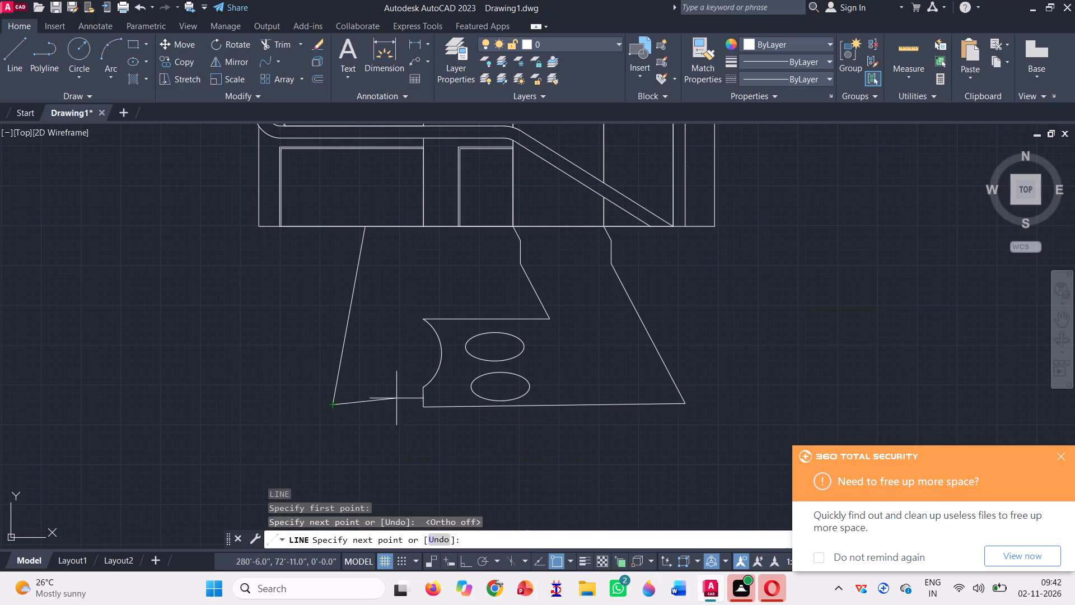
key(Escape)
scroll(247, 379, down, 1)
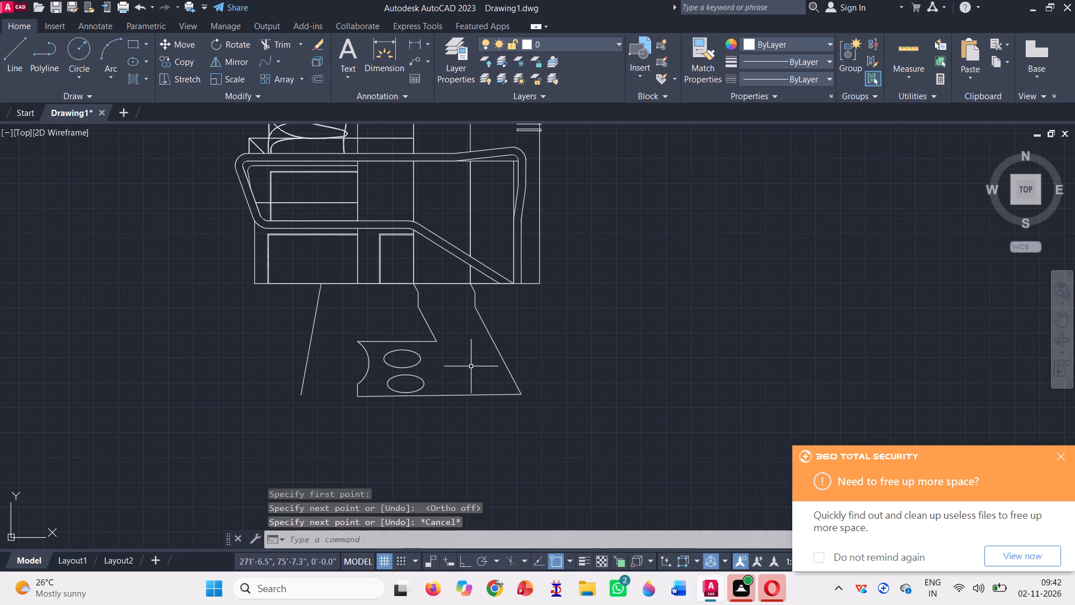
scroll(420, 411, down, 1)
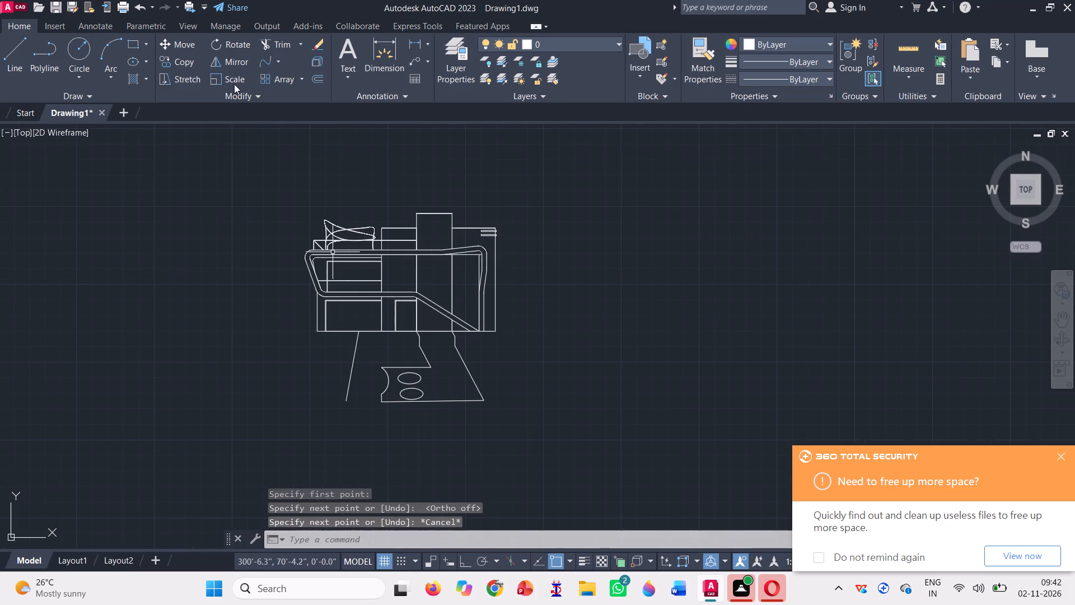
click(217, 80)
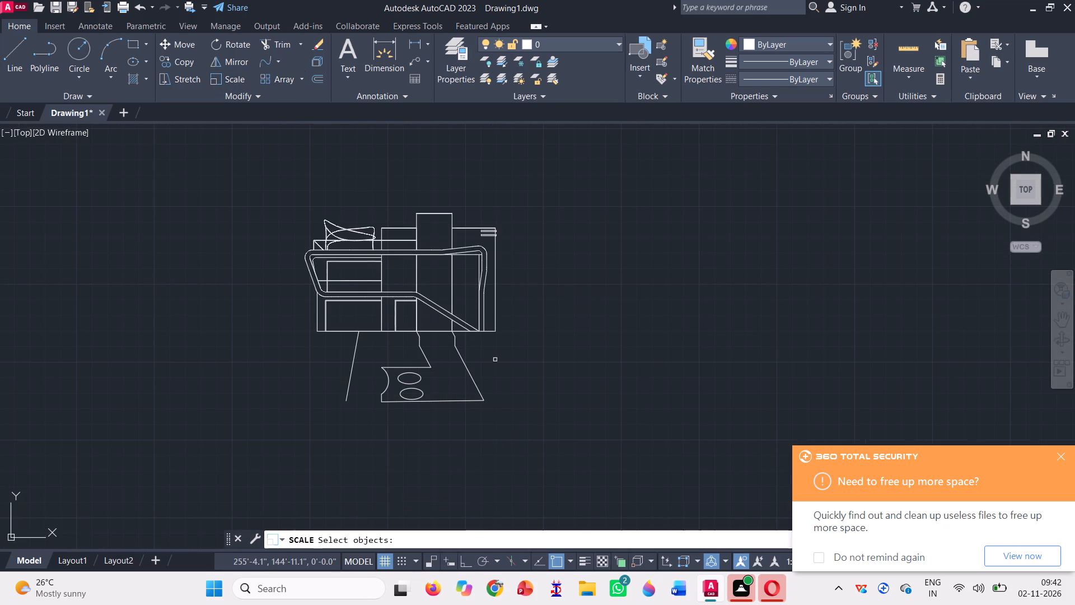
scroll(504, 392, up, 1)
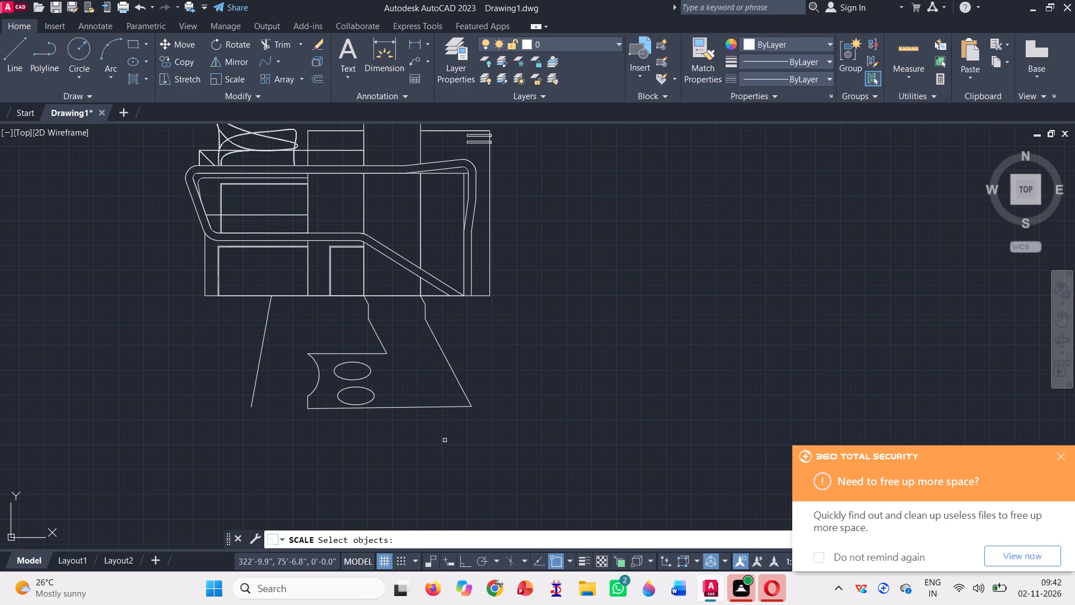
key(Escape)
Move the lower pathway outline, both ellipses and the west slanted line up along the shorter slanted edge to the bend point.
scroll(522, 409, down, 1)
scroll(447, 433, up, 1)
click(497, 435)
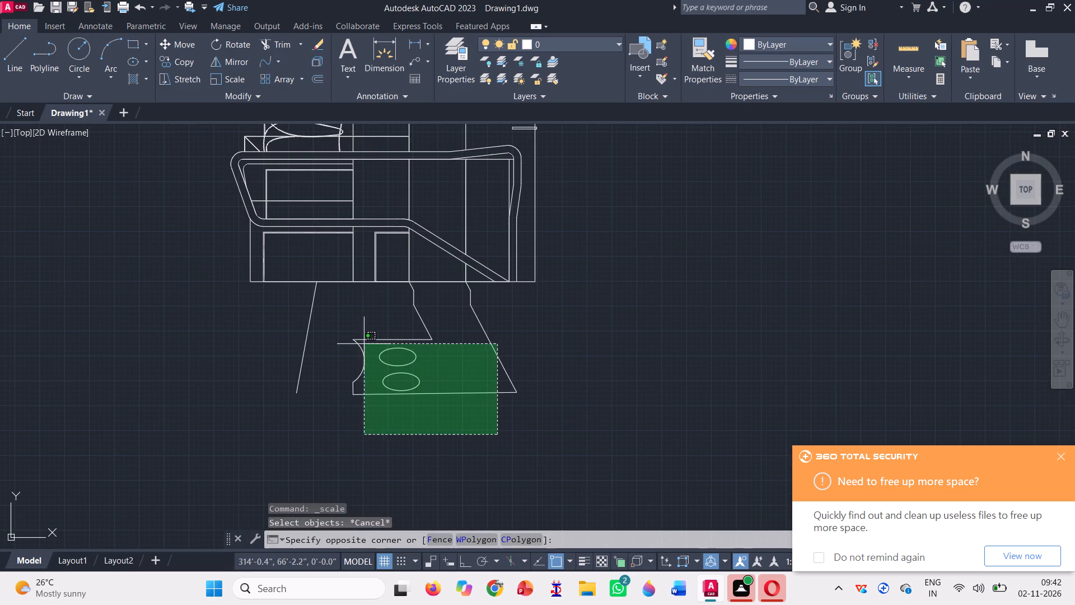
click(339, 328)
click(318, 362)
click(268, 333)
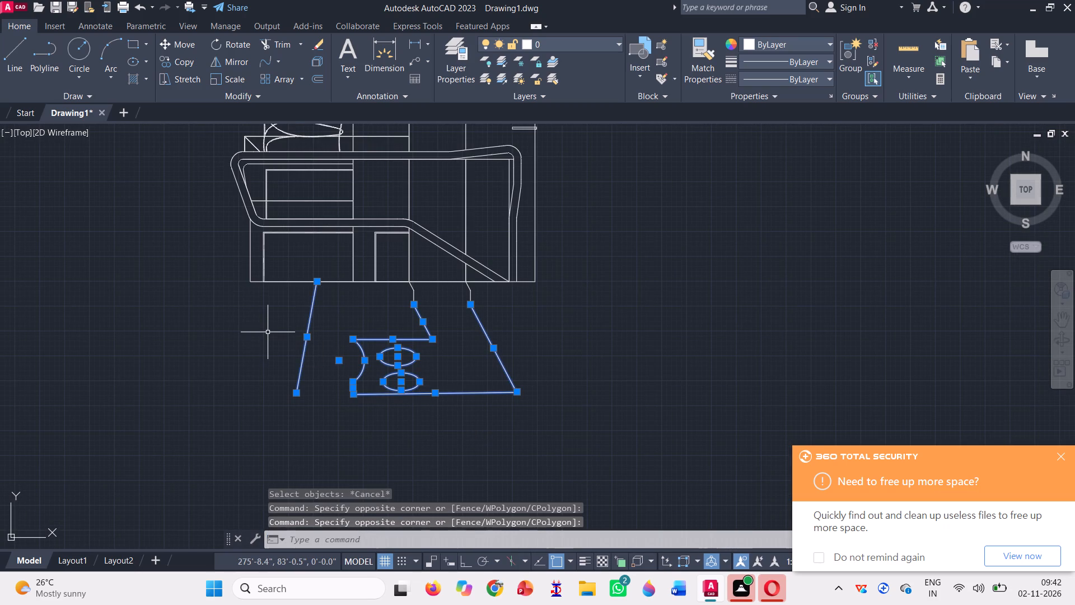
text(m)
key(space)
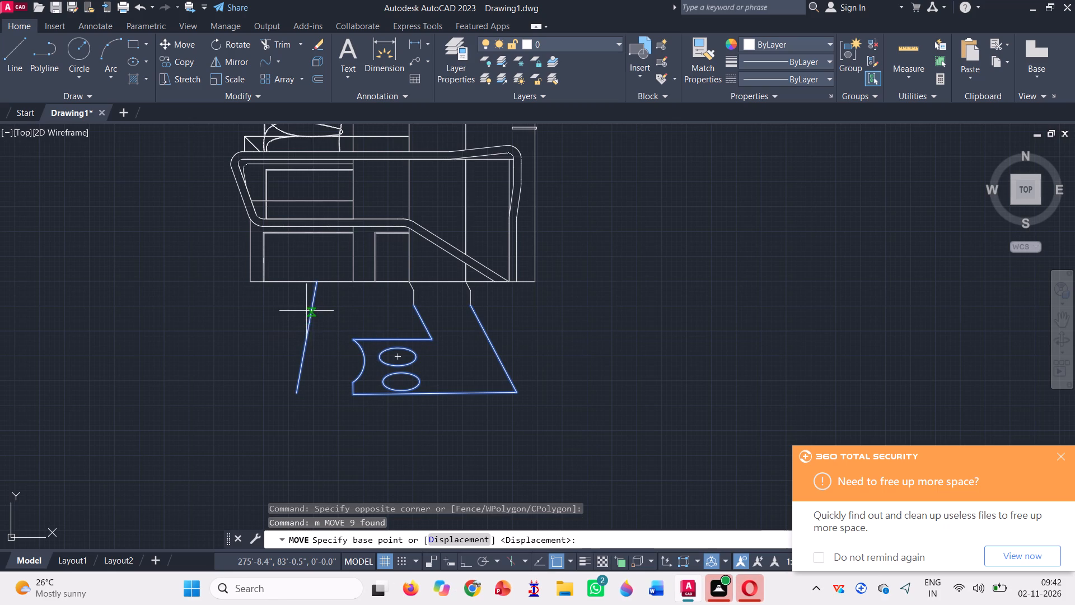
scroll(437, 320, up, 3)
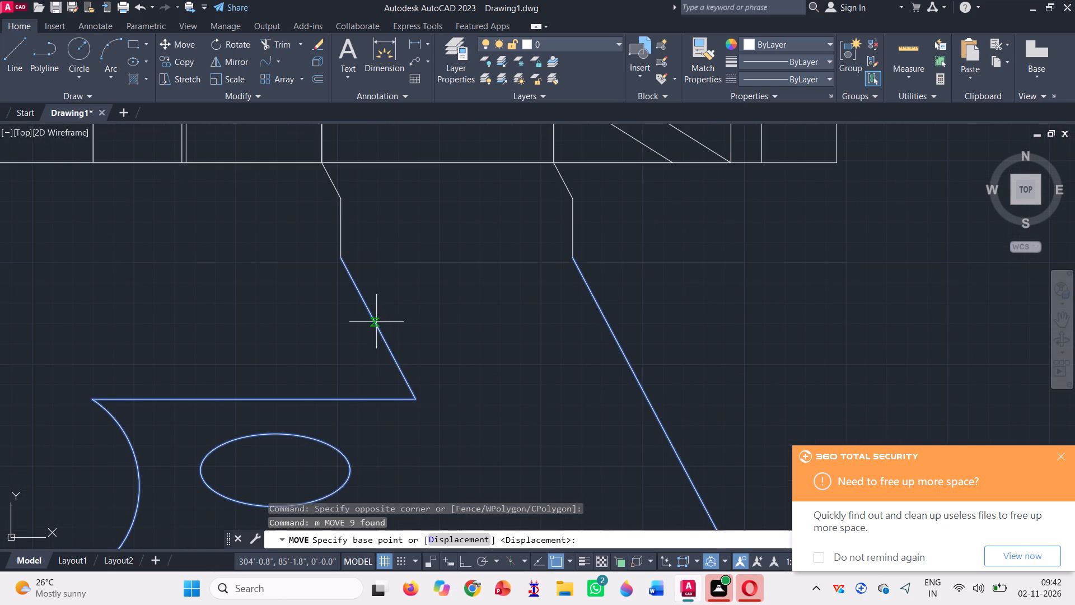
click(376, 320)
click(339, 259)
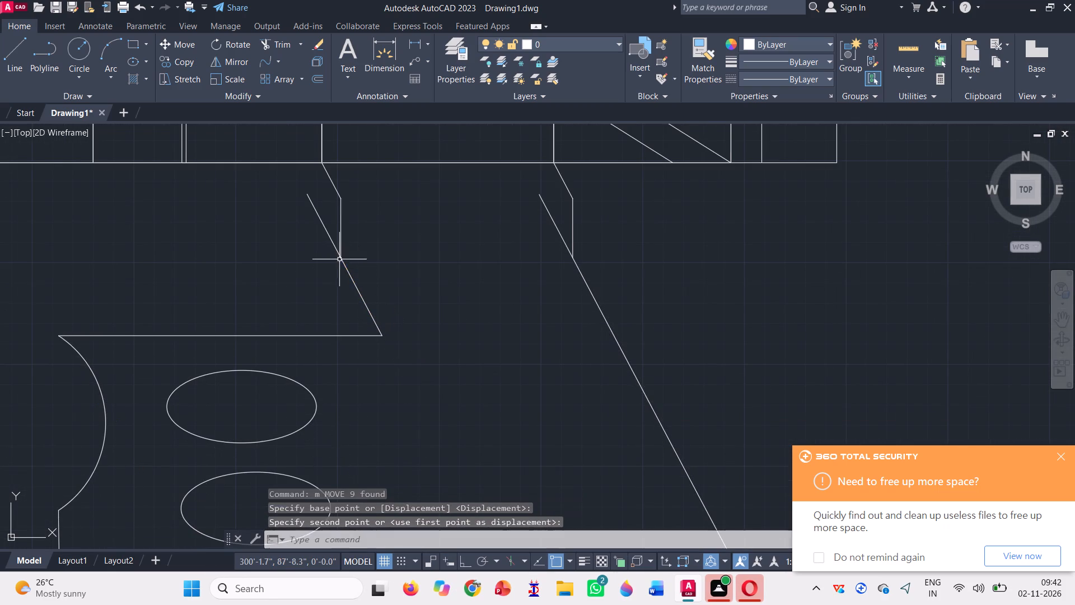
Trim the west slanted line above the ground line and both pathway slanted edges where they overshoot the vertical segments.
scroll(385, 286, down, 3)
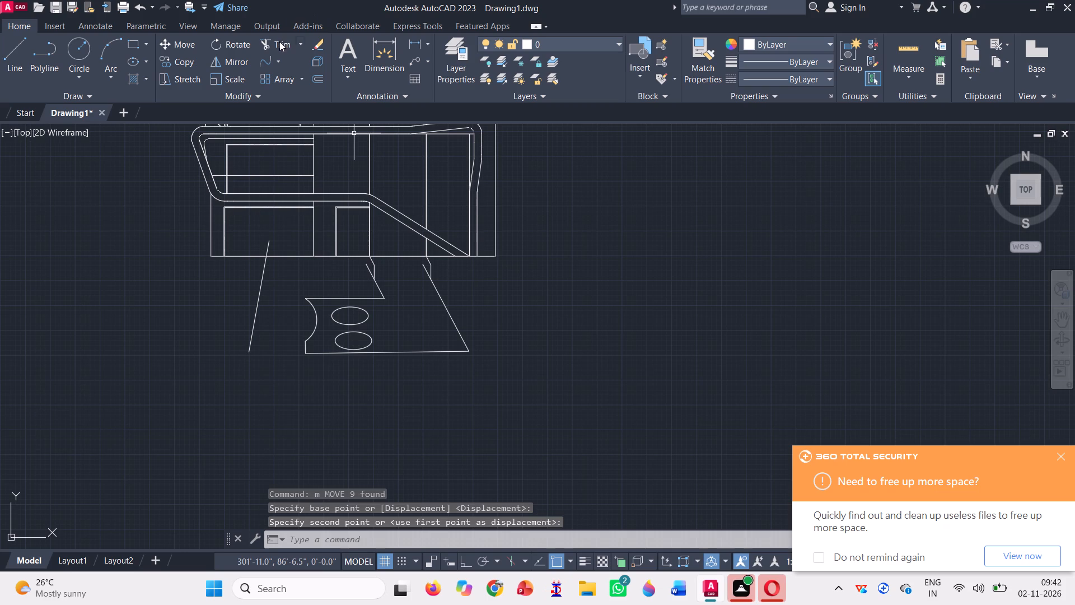
click(279, 41)
scroll(268, 240, up, 3)
click(266, 252)
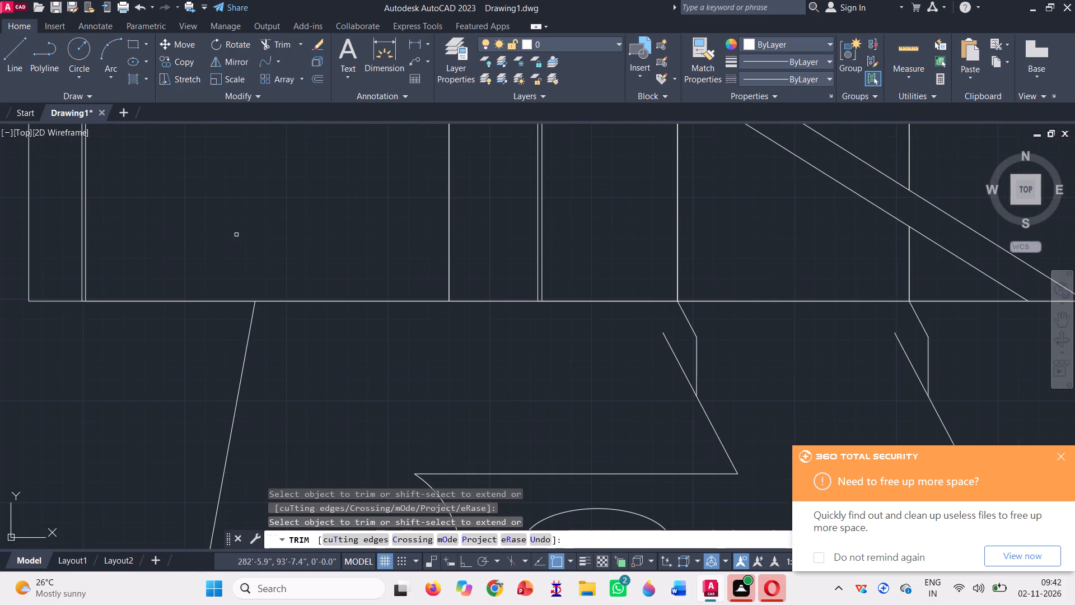
scroll(247, 262, down, 2)
scroll(473, 301, up, 2)
click(539, 278)
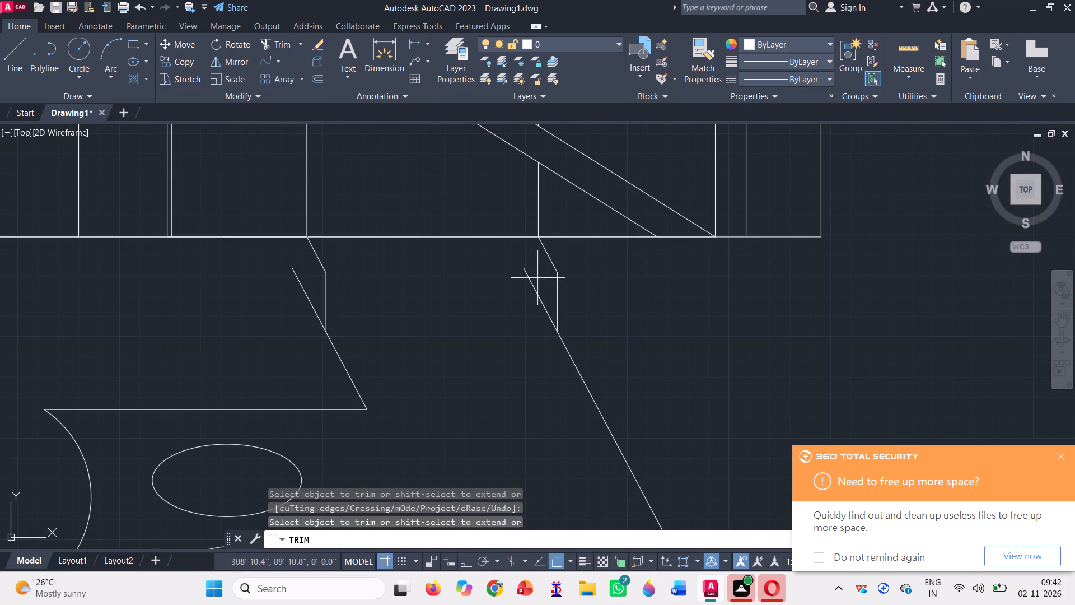
click(524, 289)
click(288, 297)
click(306, 286)
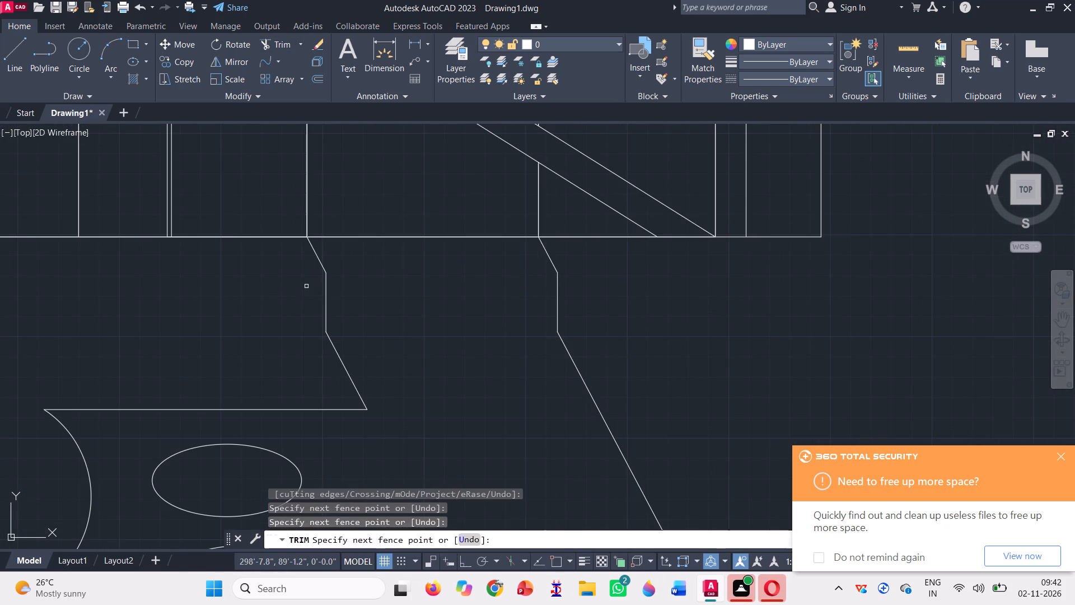
scroll(294, 302, down, 3)
key(Escape)
Draw a rectangle below the ground line spanning the building's full width and enclosing the pathway.
scroll(535, 323, down, 1)
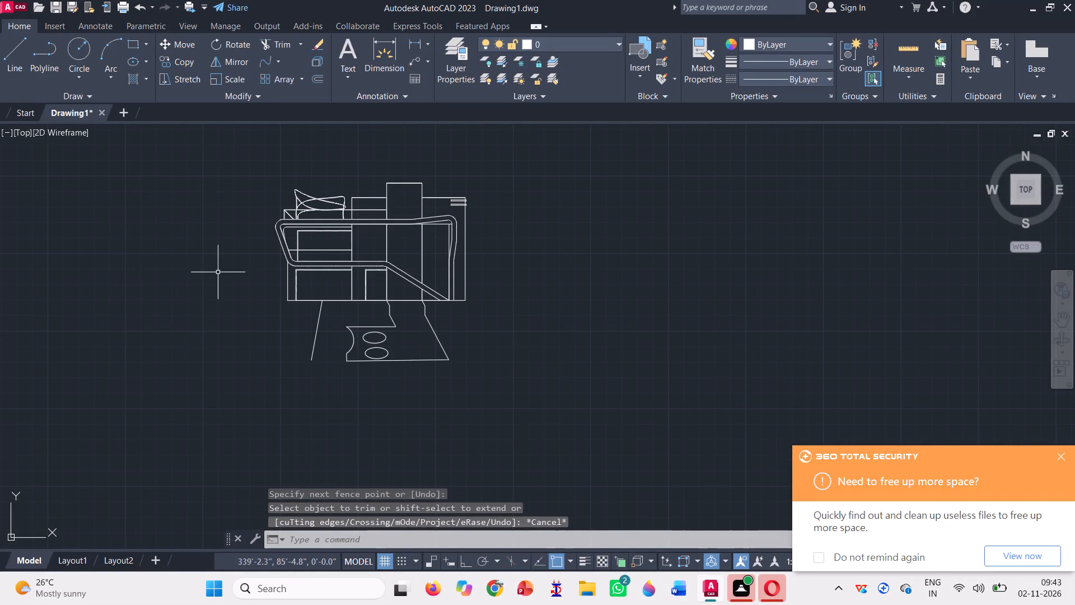
click(137, 47)
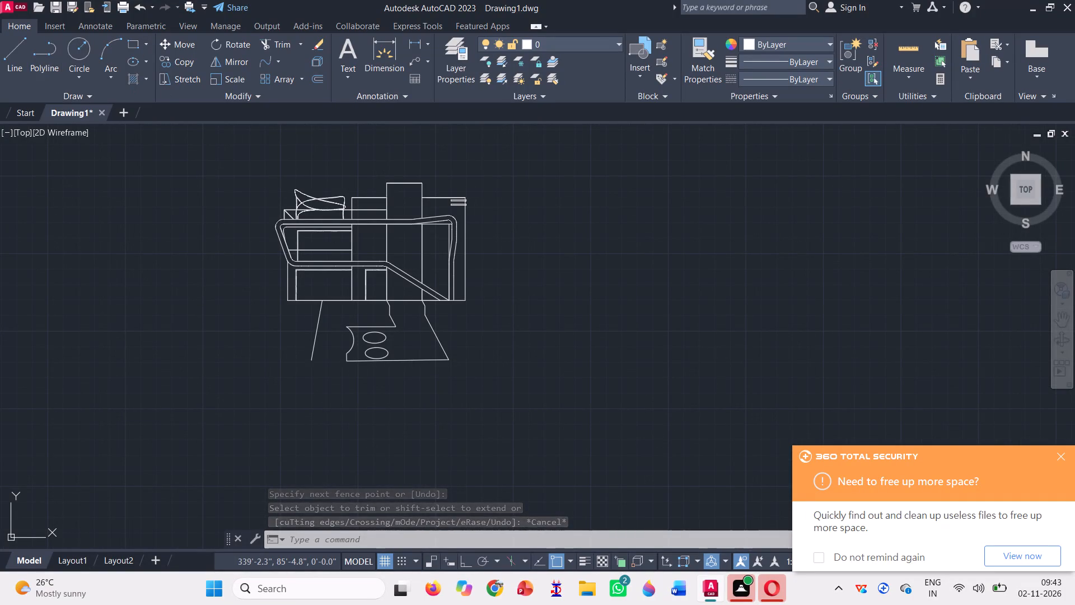
click(465, 297)
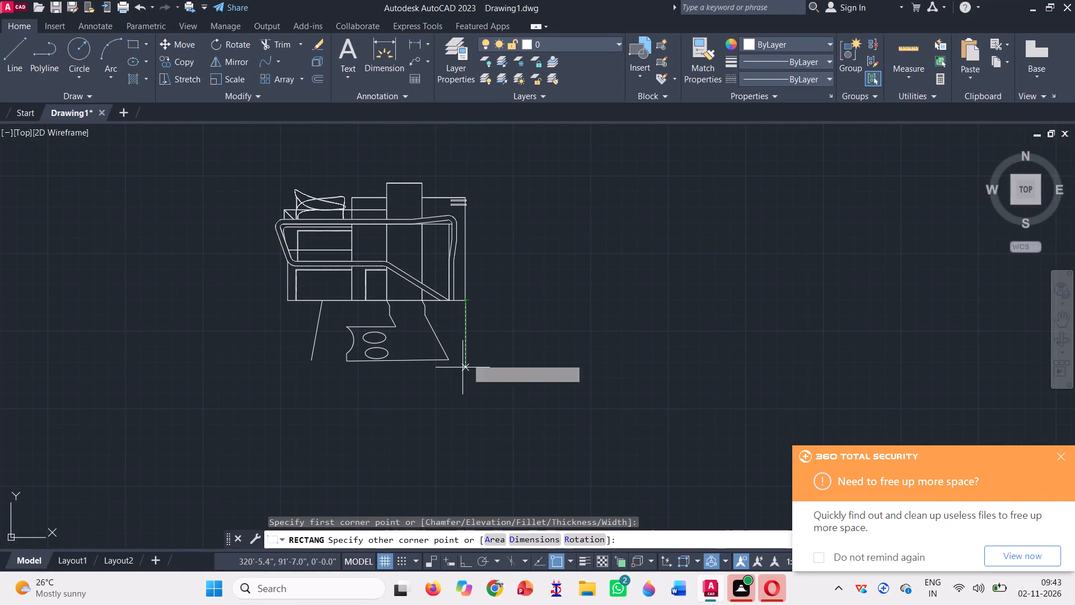
scroll(277, 367, up, 1)
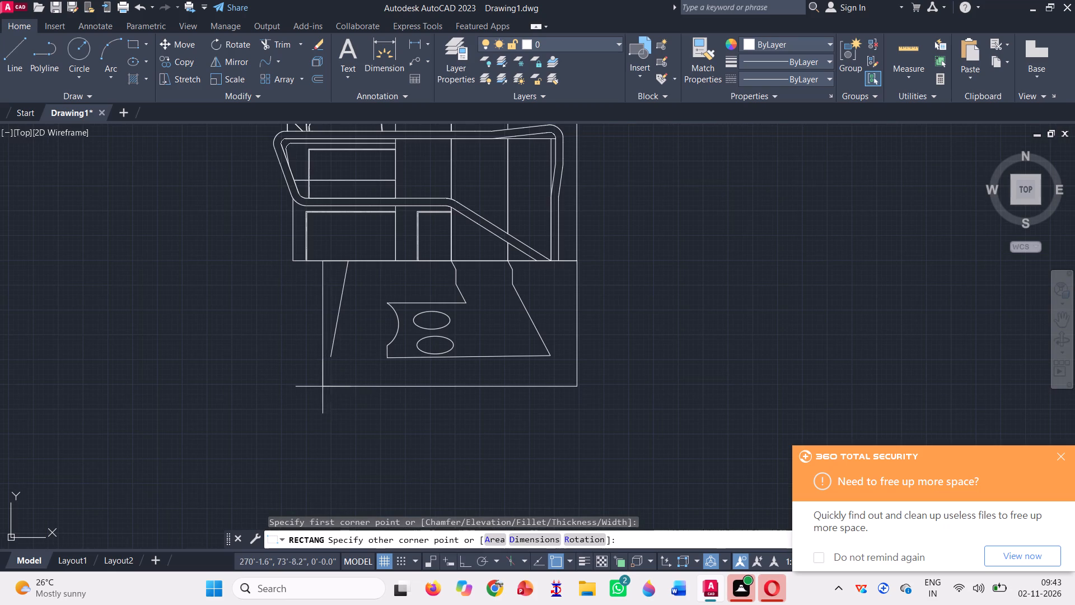
click(293, 389)
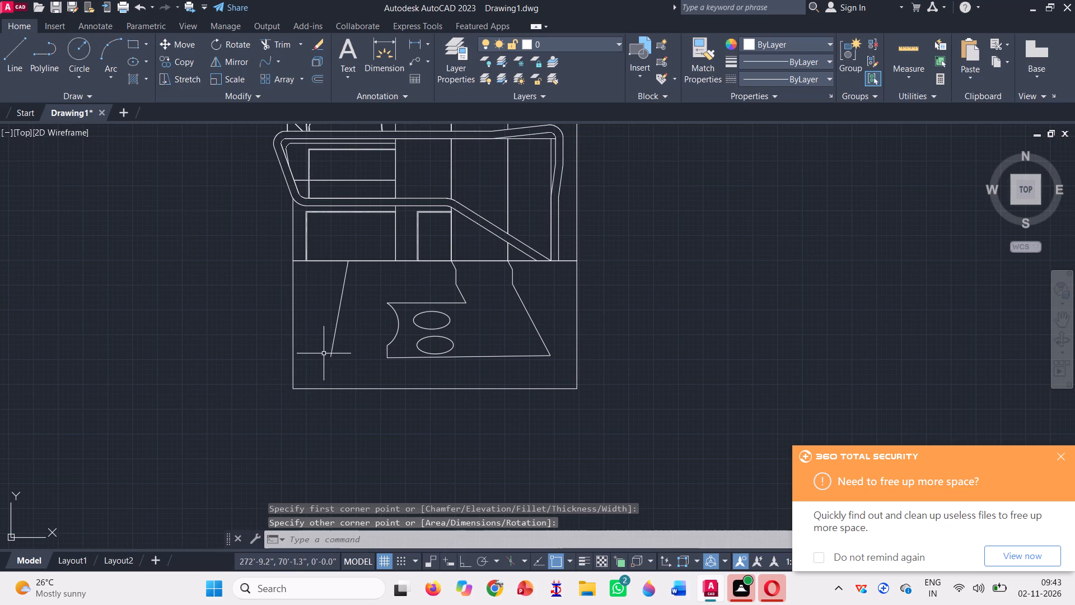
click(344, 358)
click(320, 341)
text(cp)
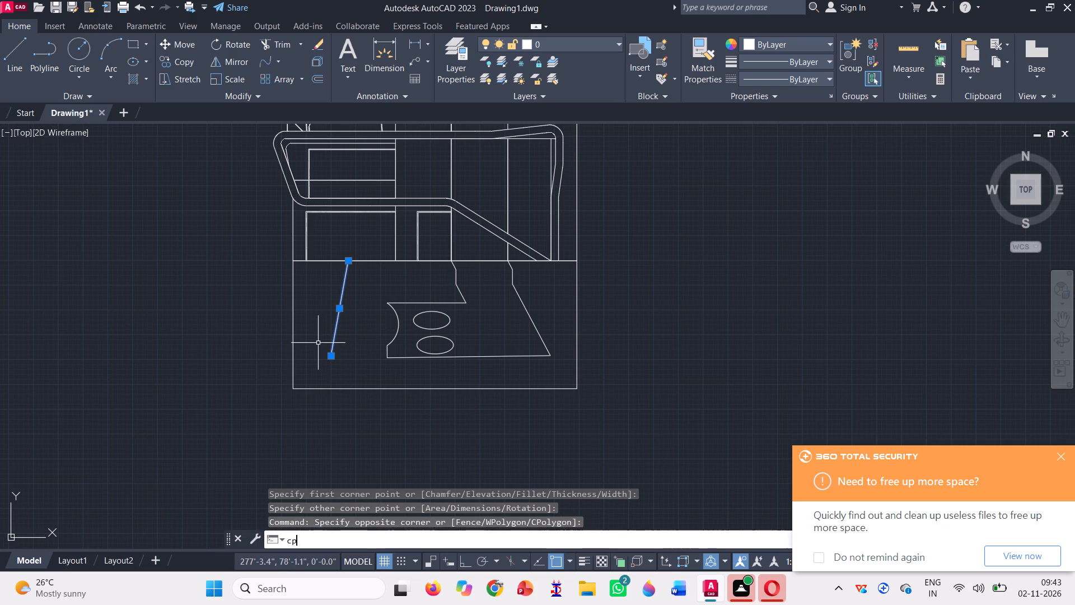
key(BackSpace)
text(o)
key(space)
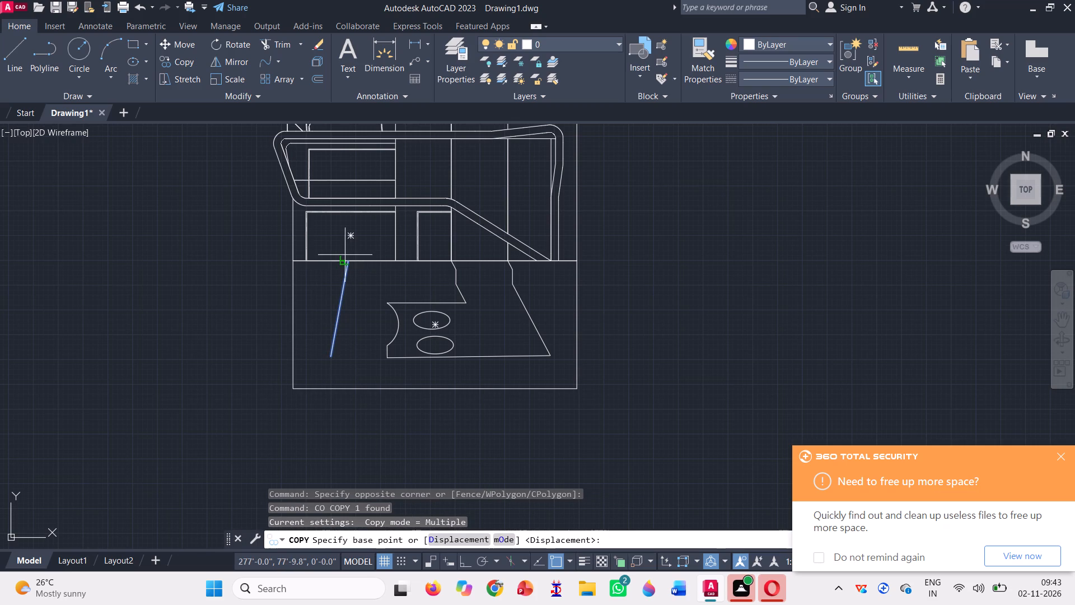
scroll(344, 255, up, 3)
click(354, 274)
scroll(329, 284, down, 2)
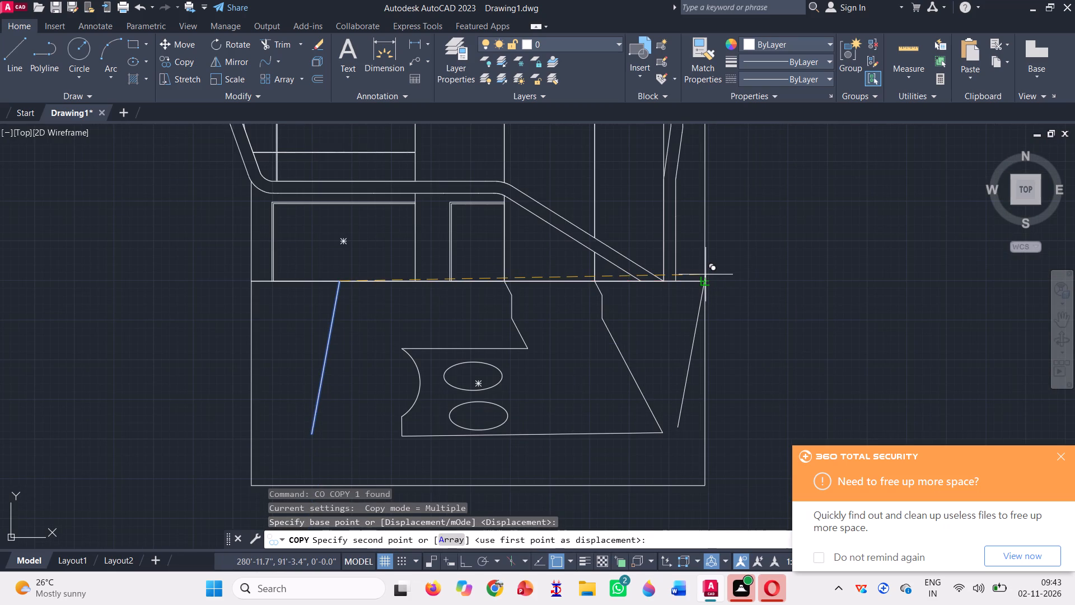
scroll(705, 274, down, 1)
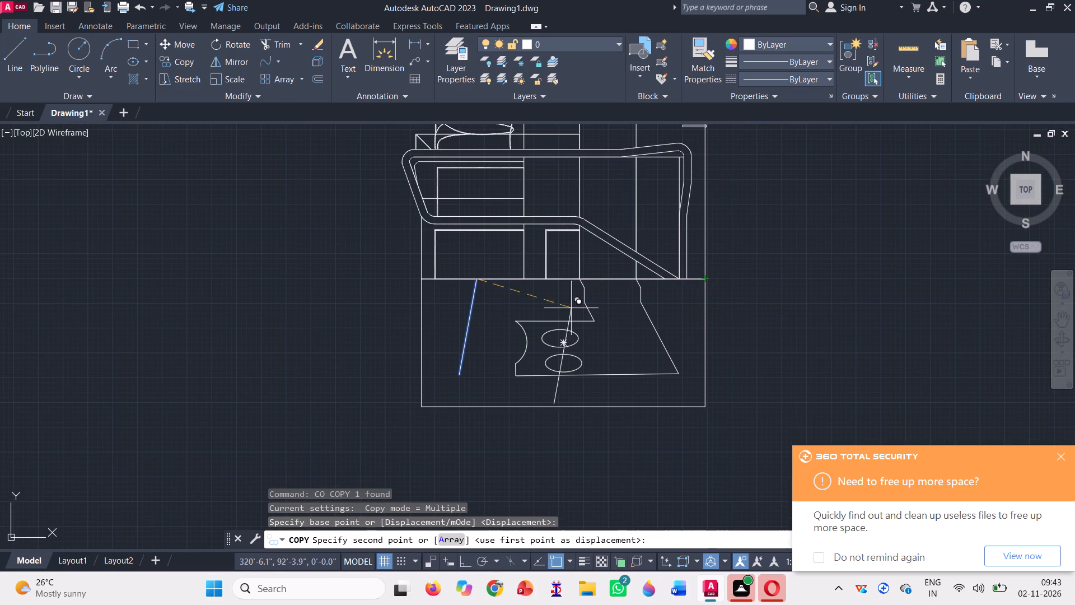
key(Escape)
Delete the full-width rectangle that encloses the pathway below the ground line.
scroll(308, 336, down, 1)
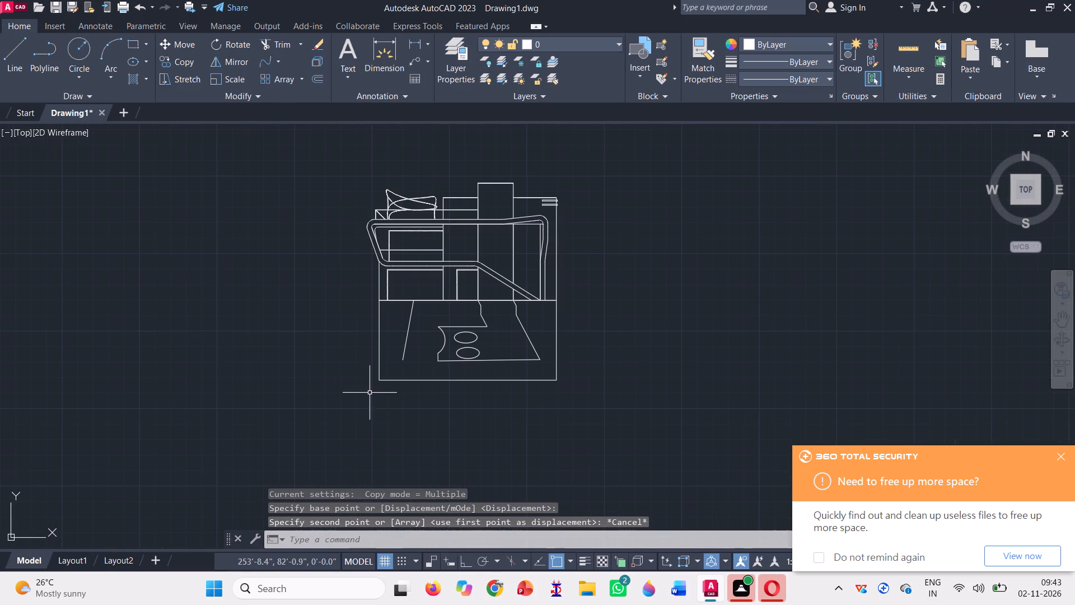
click(379, 349)
scroll(364, 362, down, 1)
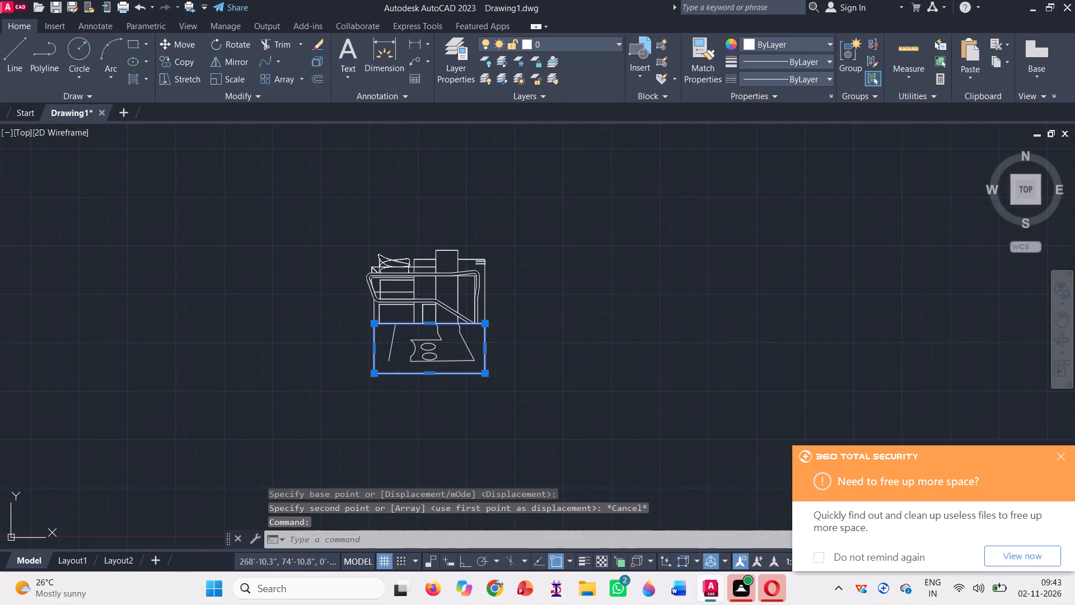
key(Delete)
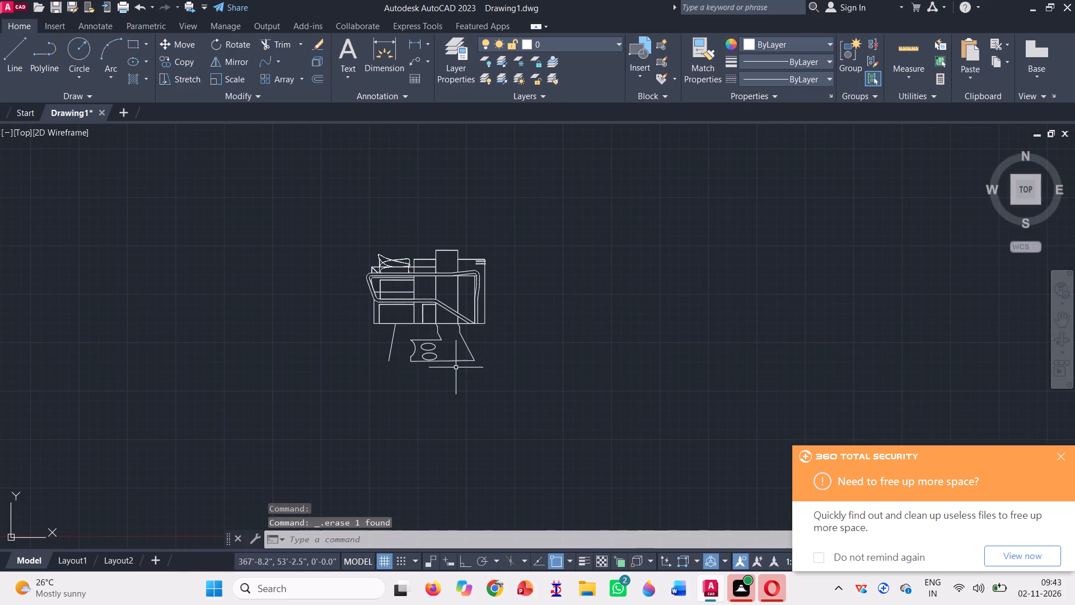
Draw a rectangle from the building's east ground corner down past the pathway, ending slightly west of the west slanted line.
scroll(455, 360, up, 2)
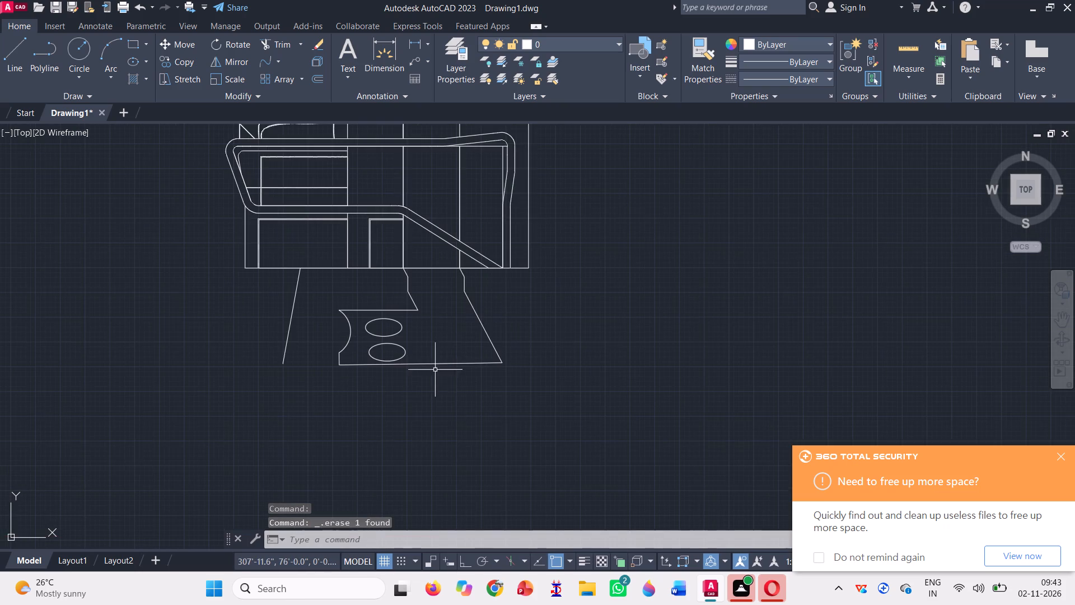
scroll(410, 379, down, 1)
scroll(482, 172, up, 1)
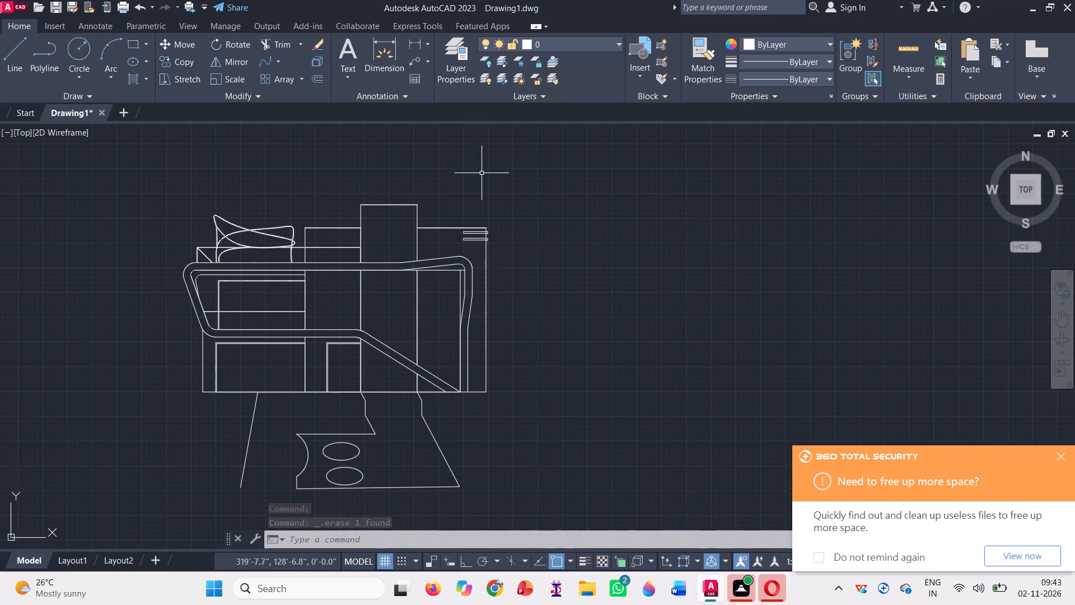
scroll(371, 308, down, 1)
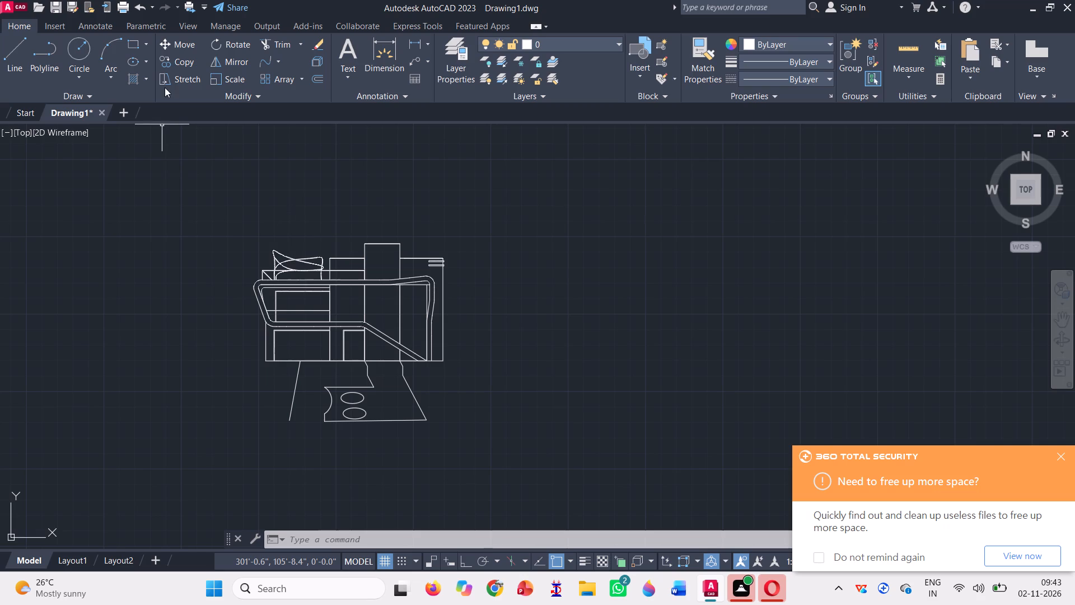
click(130, 41)
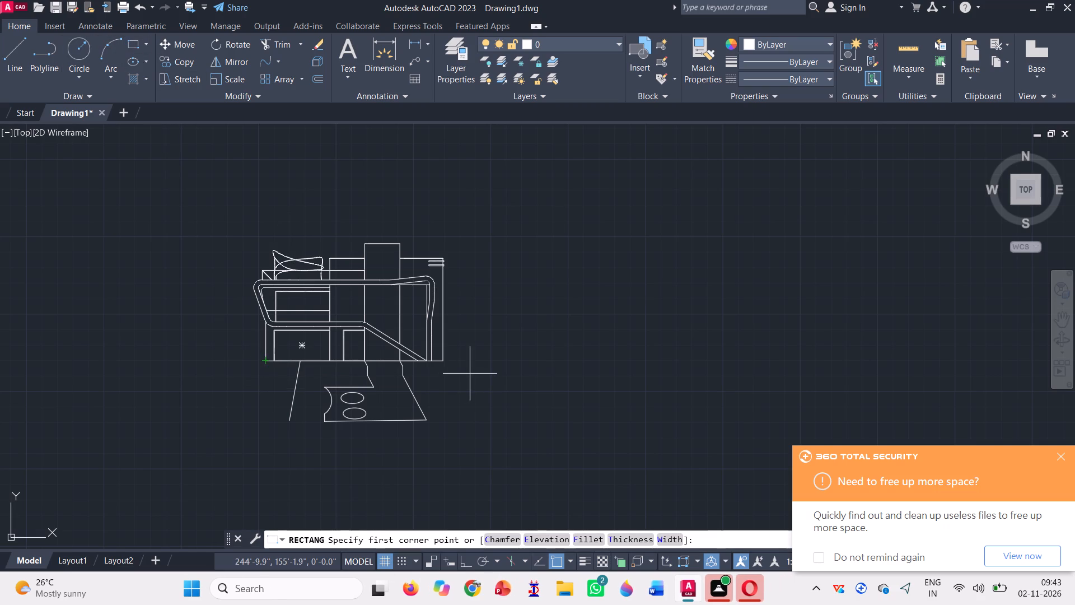
click(444, 359)
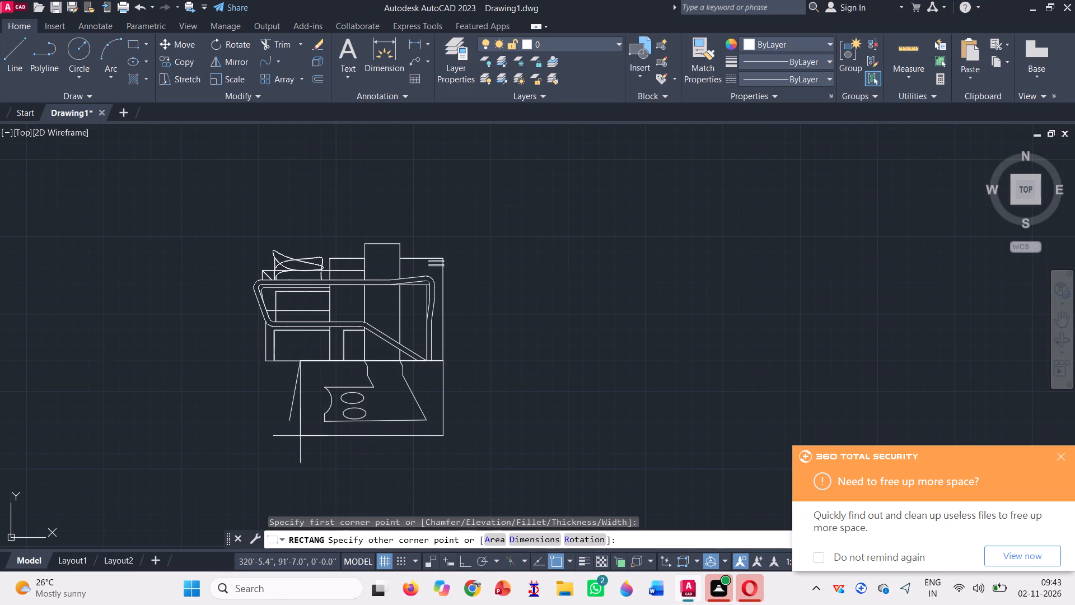
scroll(300, 435, up, 2)
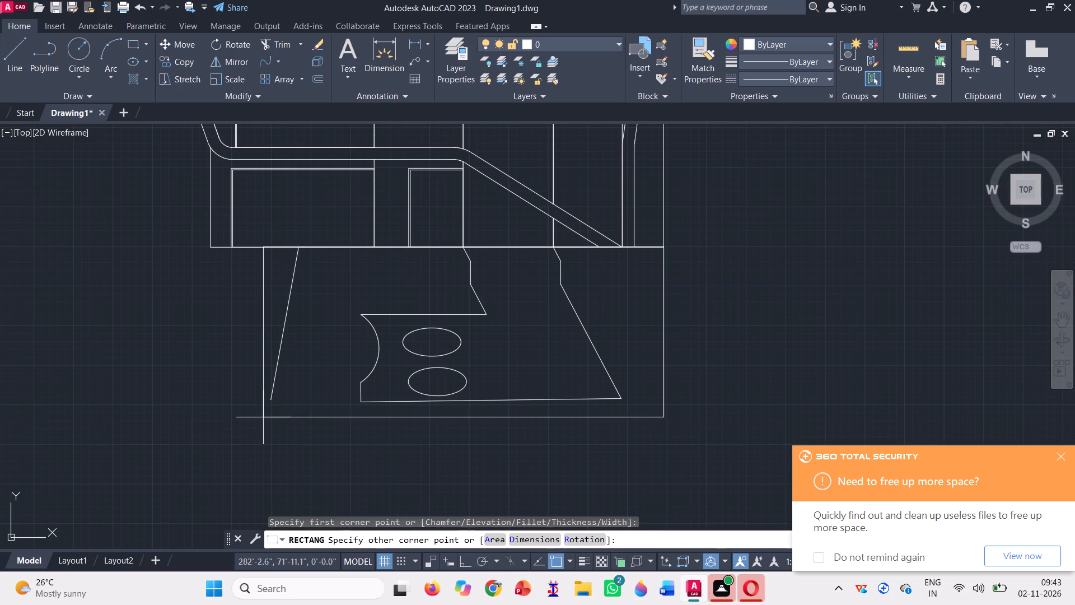
click(245, 463)
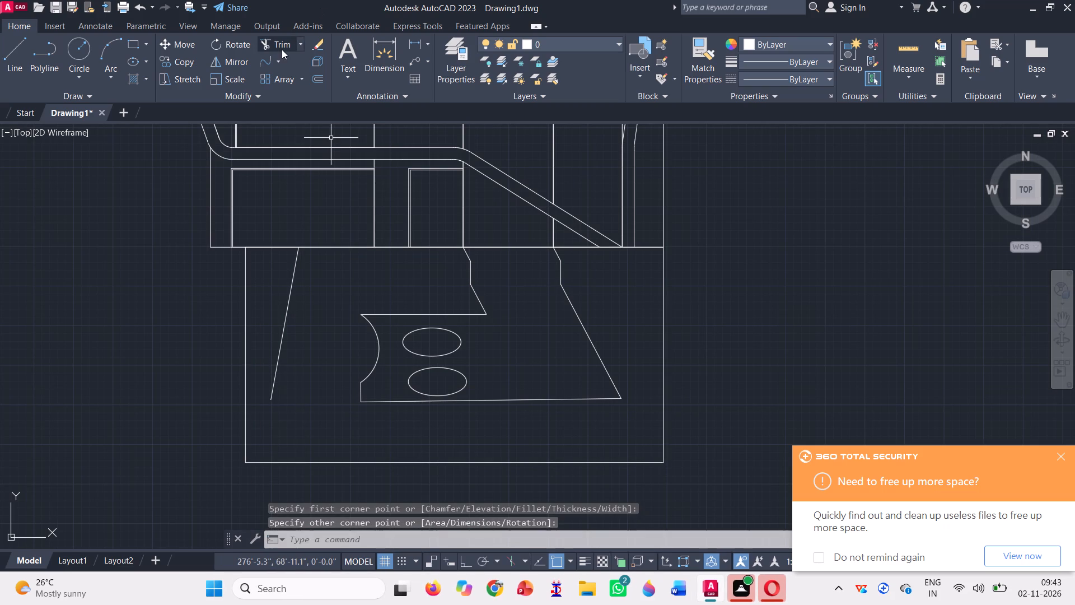
Extend the west slanted line down to the bottom edge of the foreground rectangle.
click(303, 36)
click(297, 92)
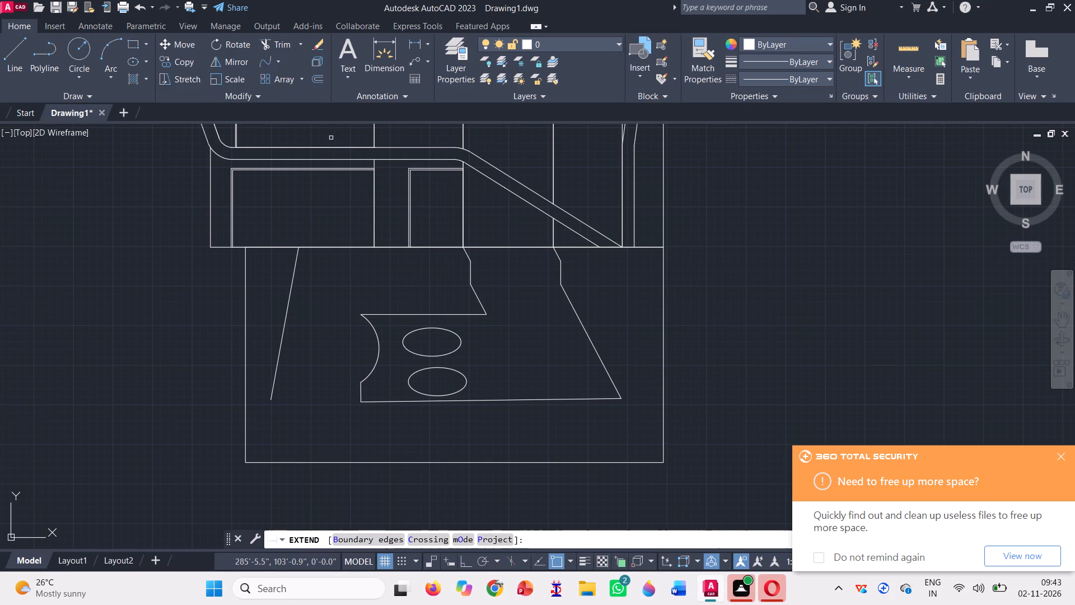
click(284, 383)
click(268, 365)
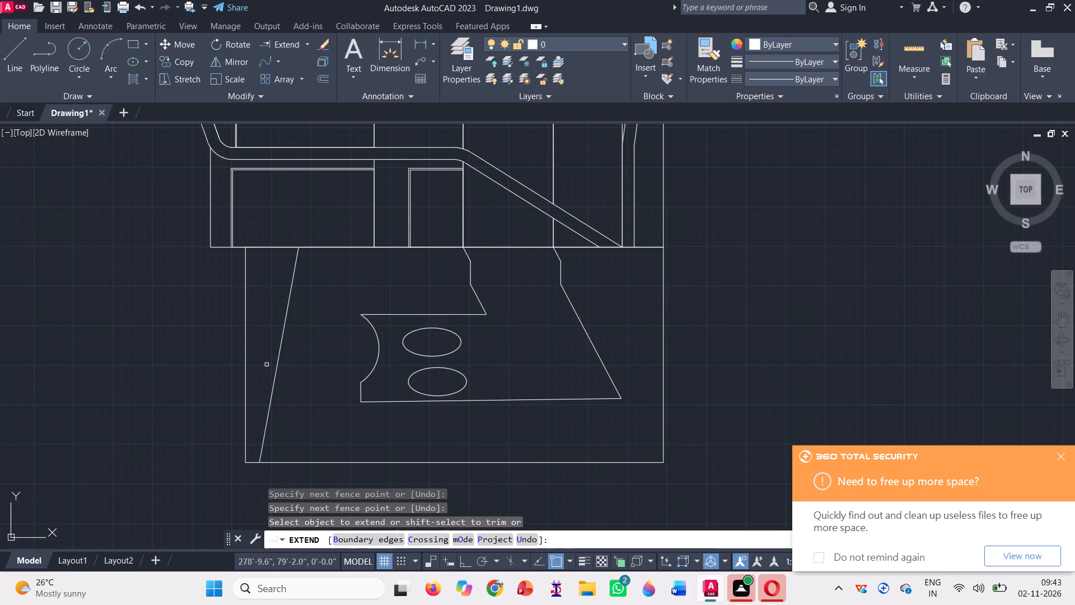
key(space)
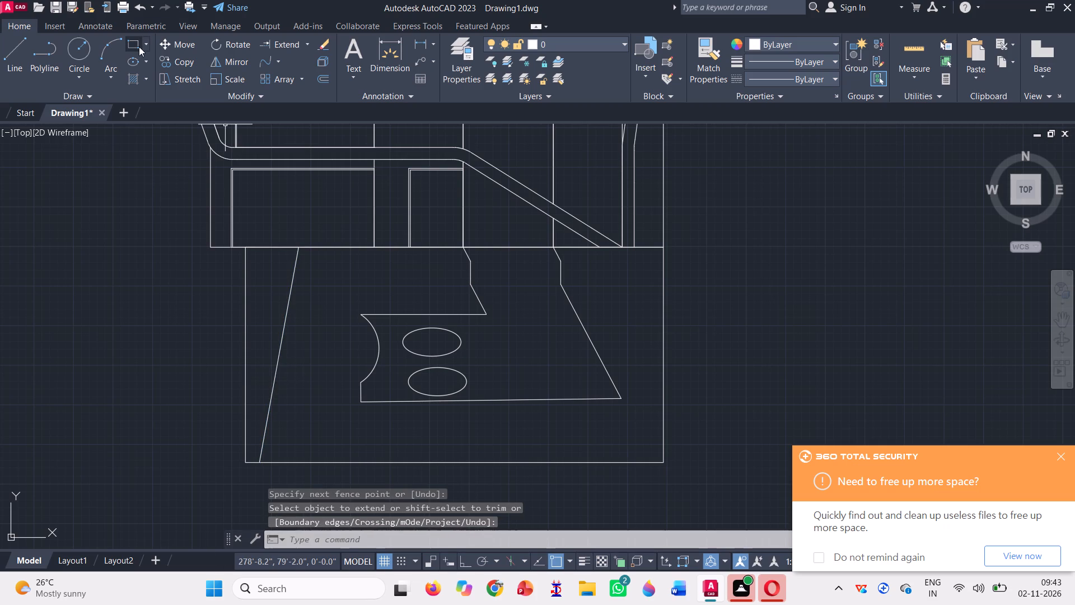
Draw a rectangle from the slanted line's lower end to the building's east corner on the ground line.
click(139, 46)
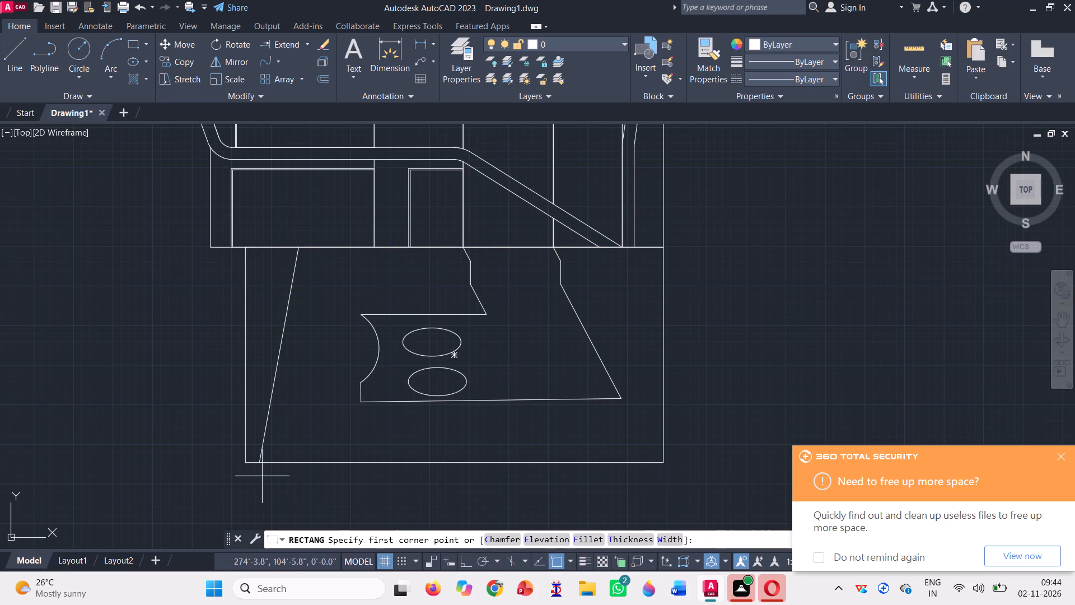
click(261, 462)
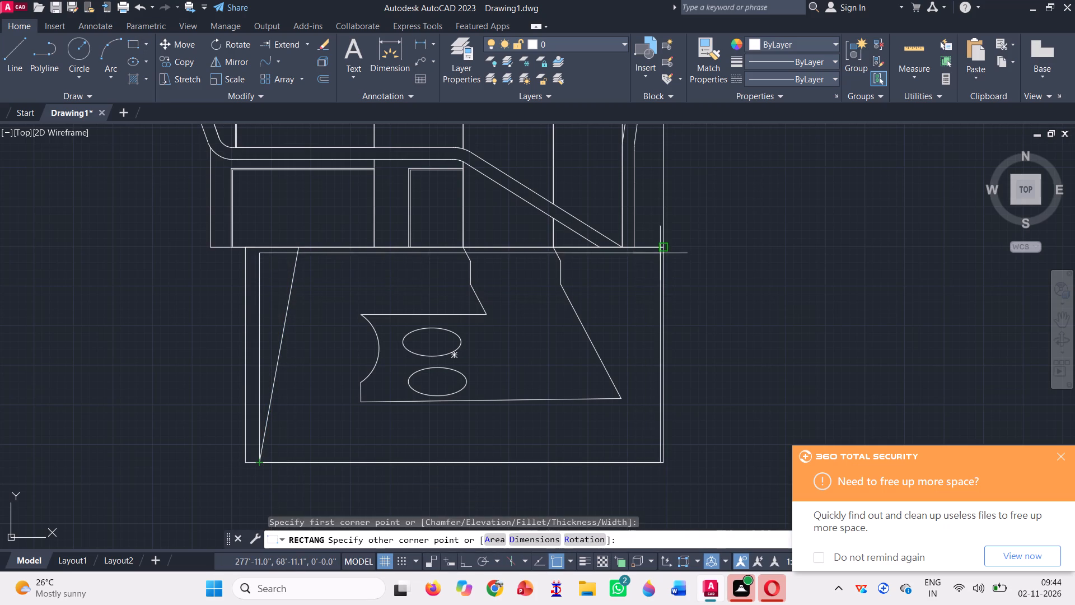
click(663, 250)
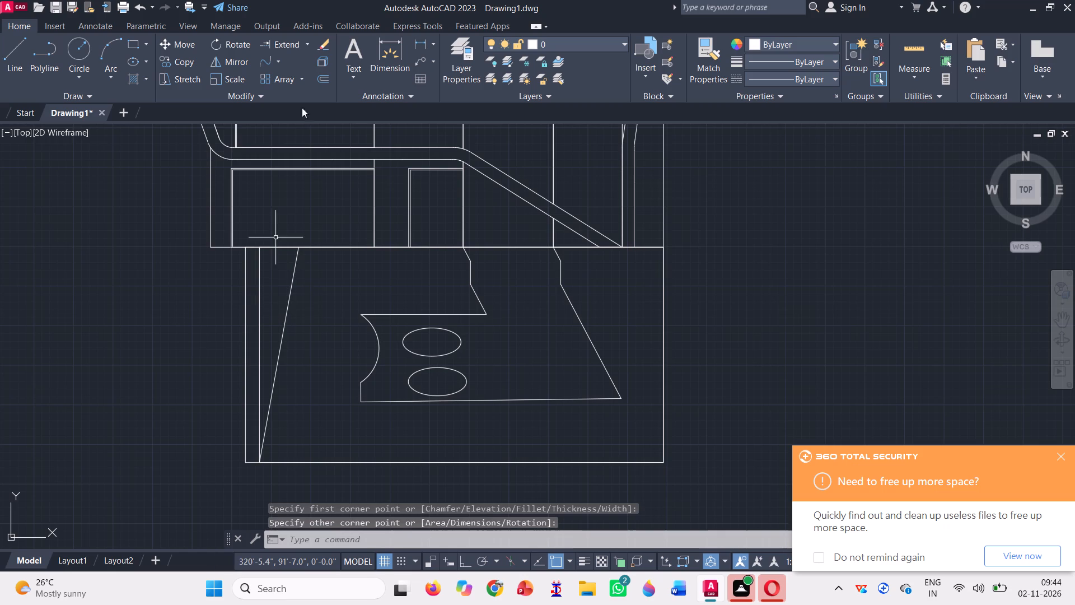
Delete the wider foreground rectangle, keeping the one that starts at the slanted line's lower end.
click(310, 46)
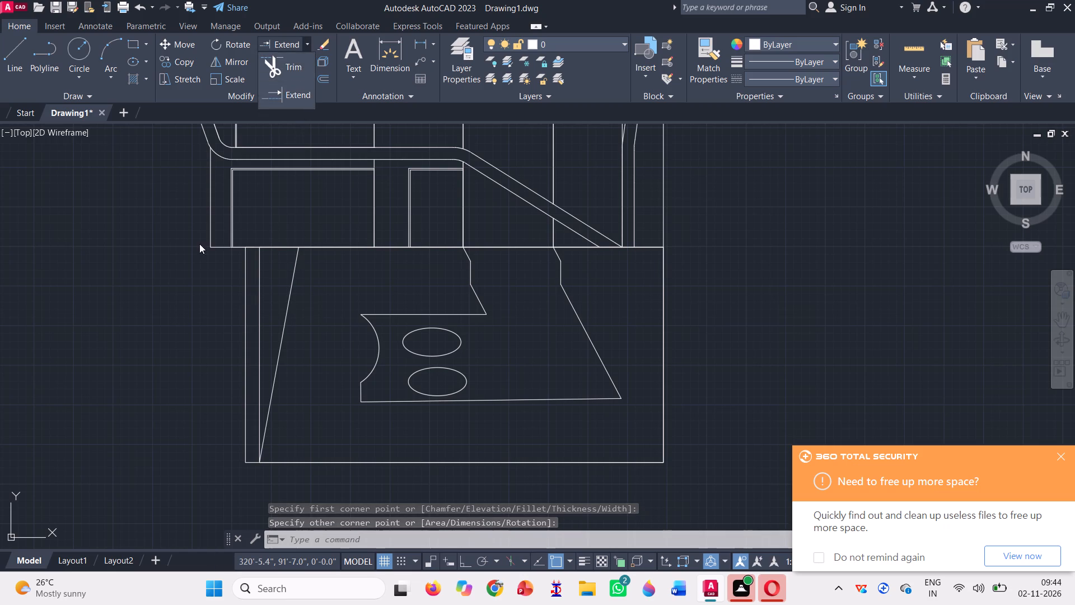
key(Escape)
click(251, 334)
click(207, 290)
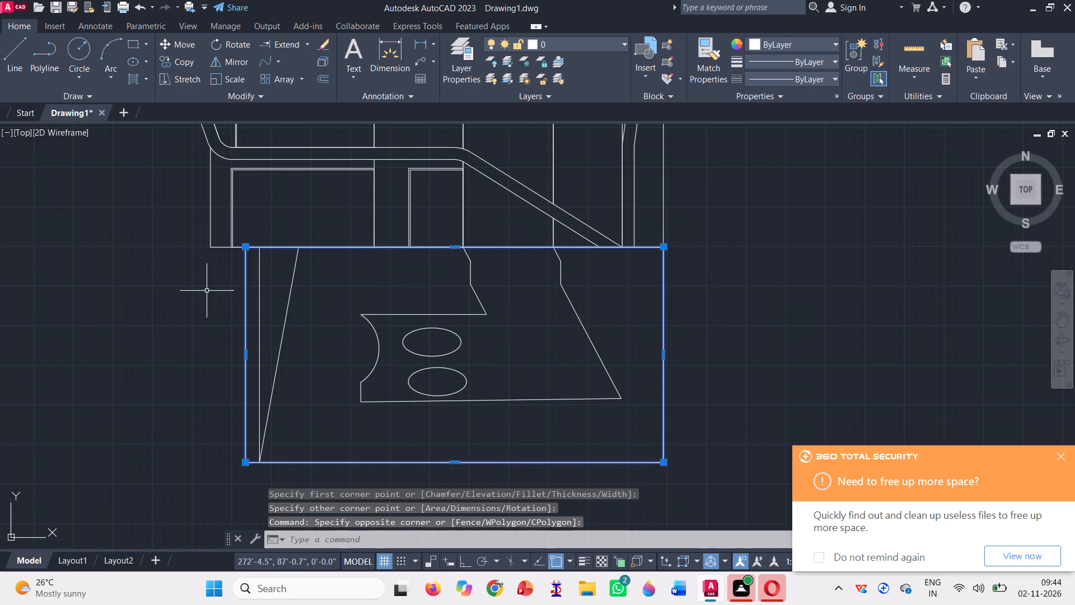
key(Delete)
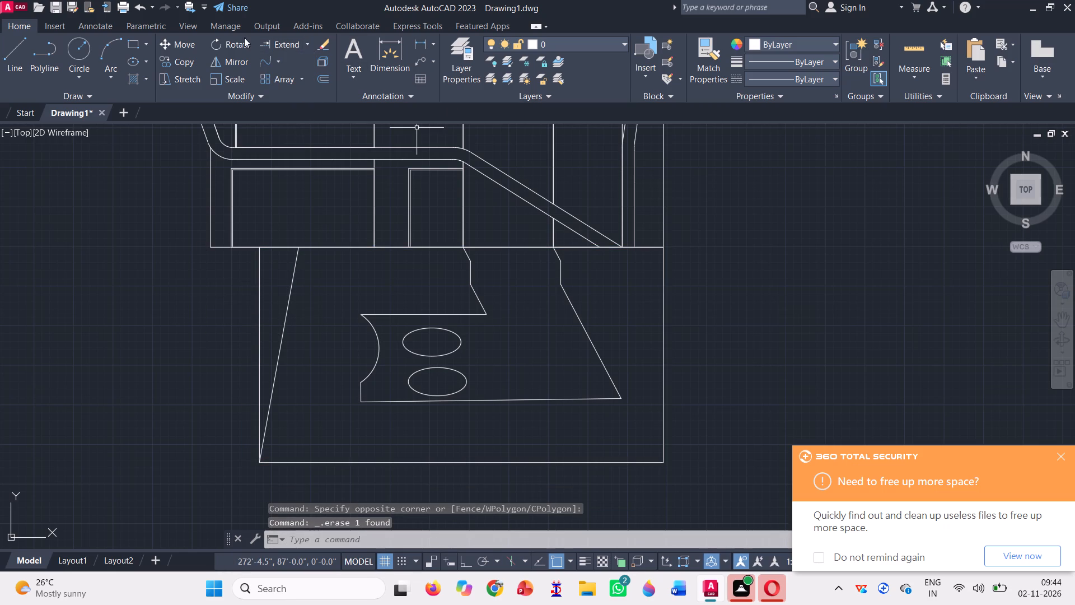
Trim away the foreground rectangle's west vertical edge so the slanted line forms that side.
click(309, 52)
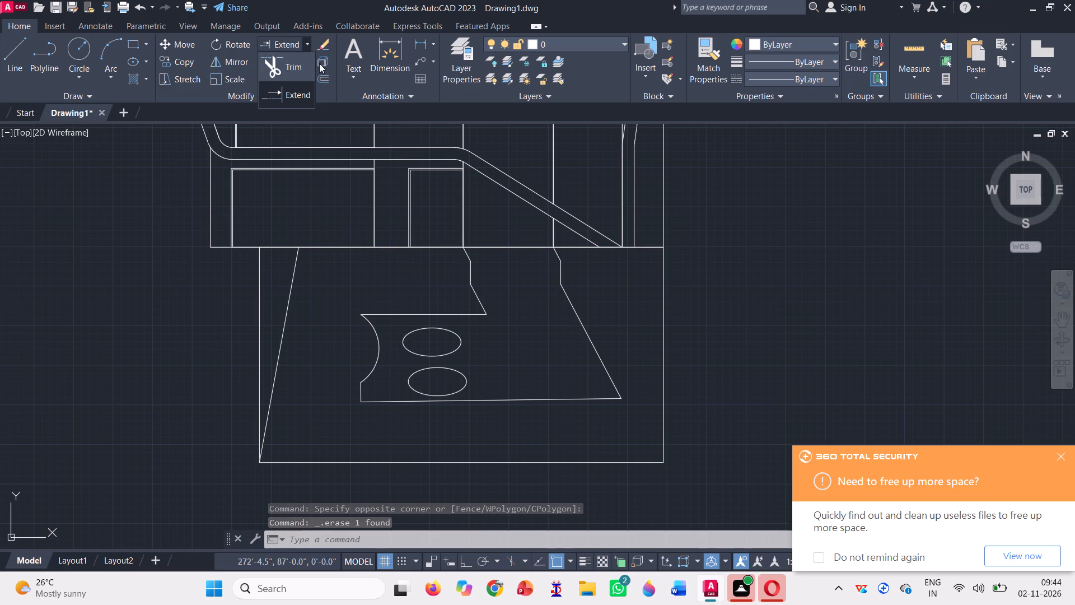
click(302, 65)
click(277, 300)
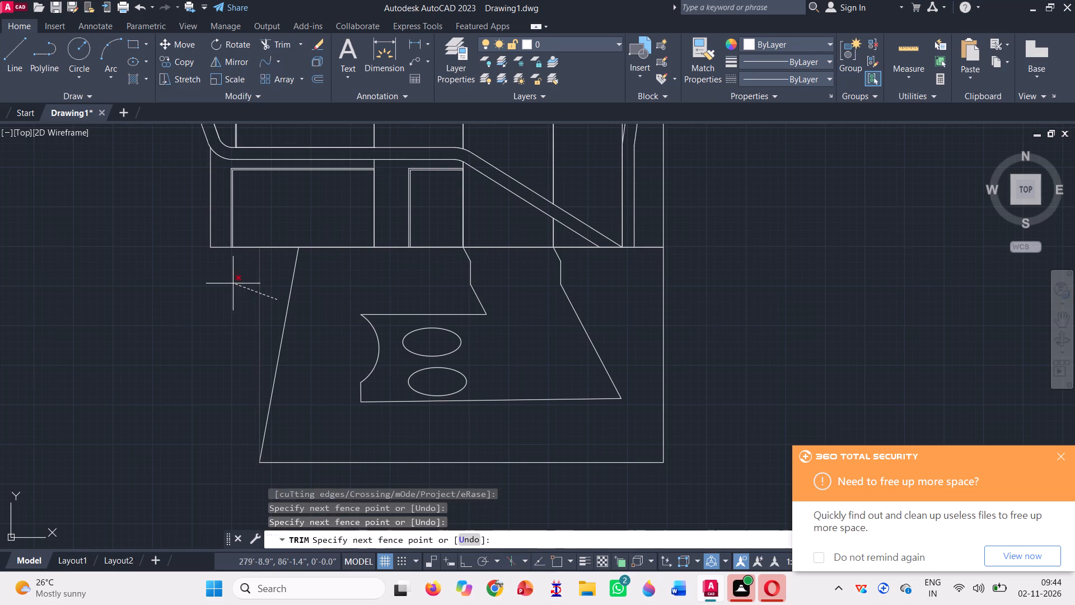
click(232, 282)
scroll(244, 332, down, 2)
key(Escape)
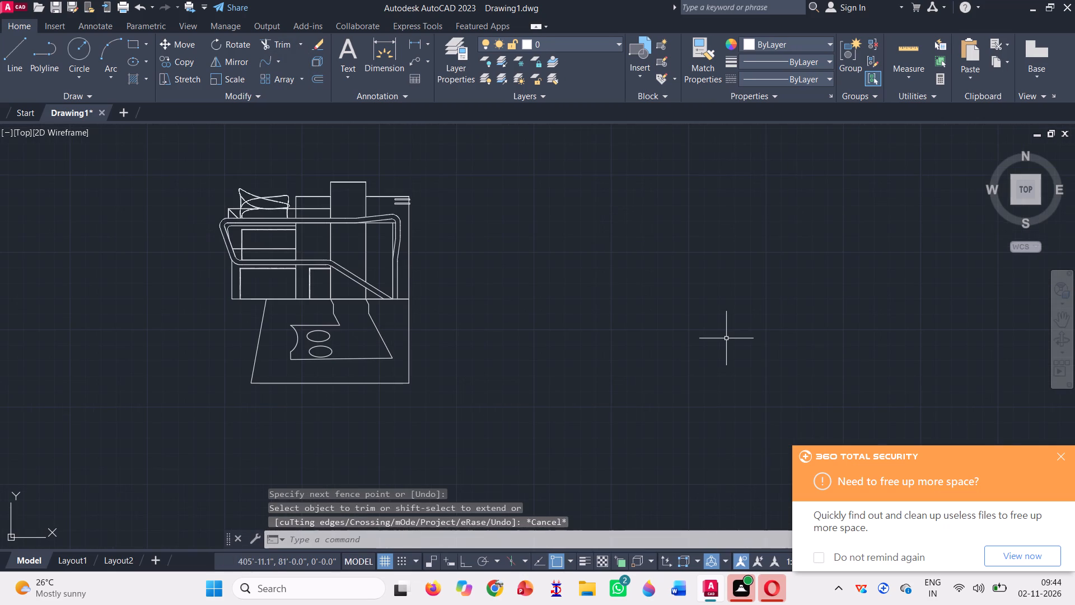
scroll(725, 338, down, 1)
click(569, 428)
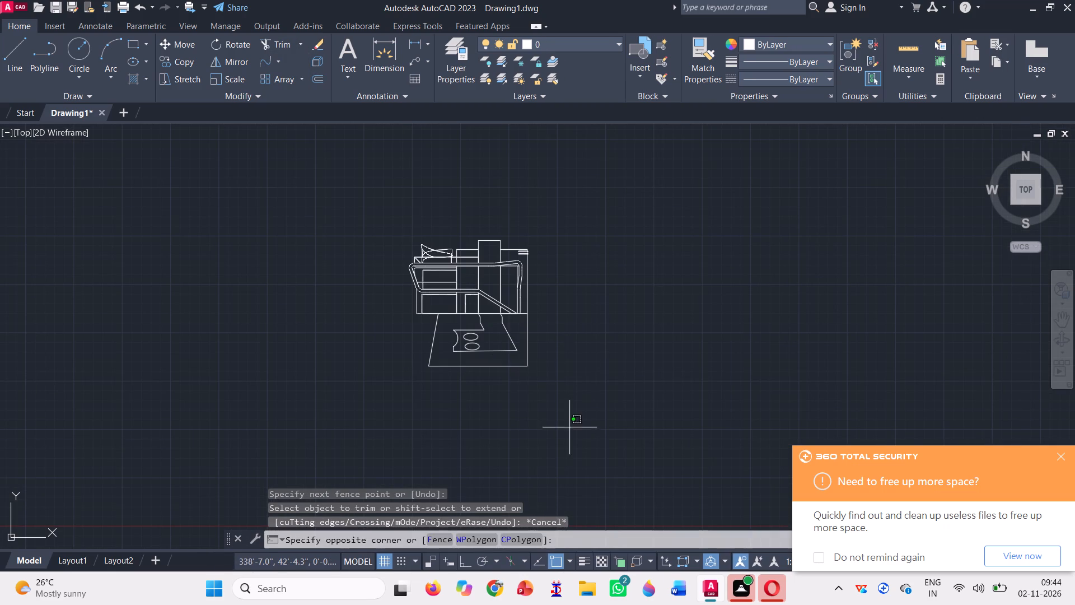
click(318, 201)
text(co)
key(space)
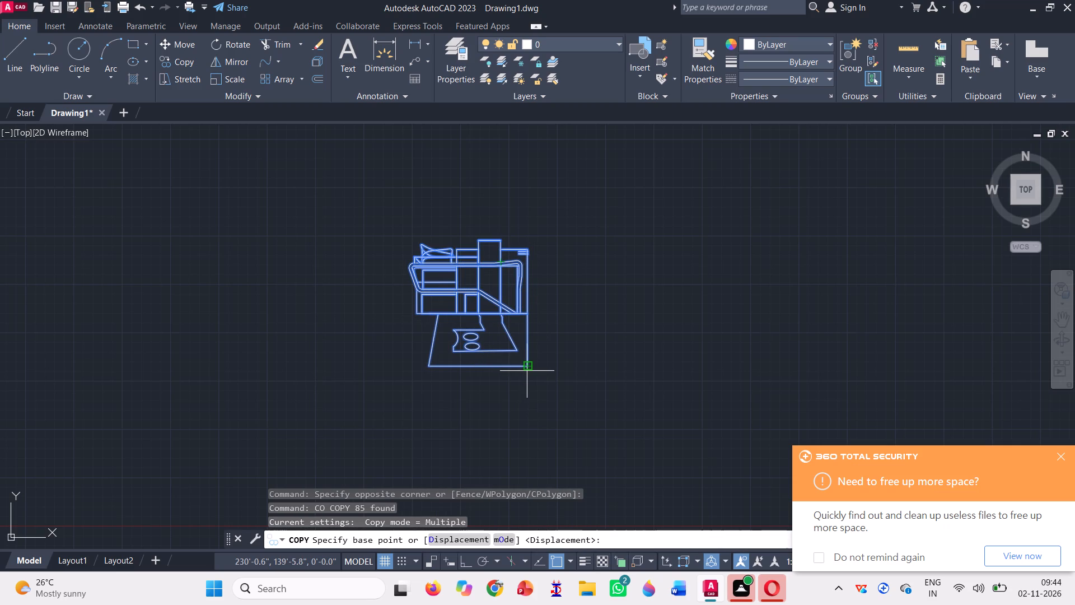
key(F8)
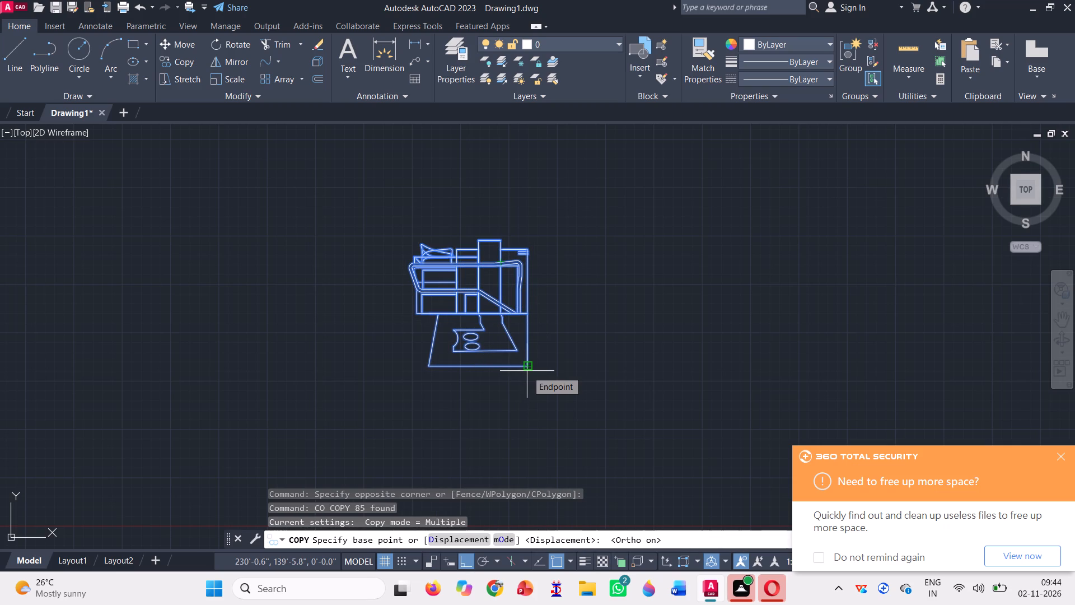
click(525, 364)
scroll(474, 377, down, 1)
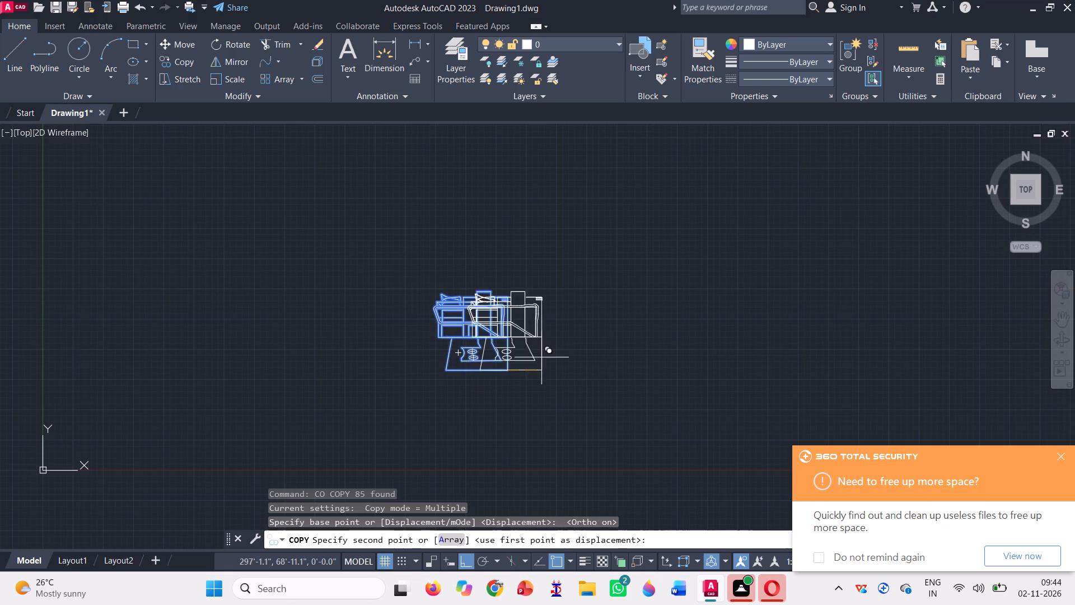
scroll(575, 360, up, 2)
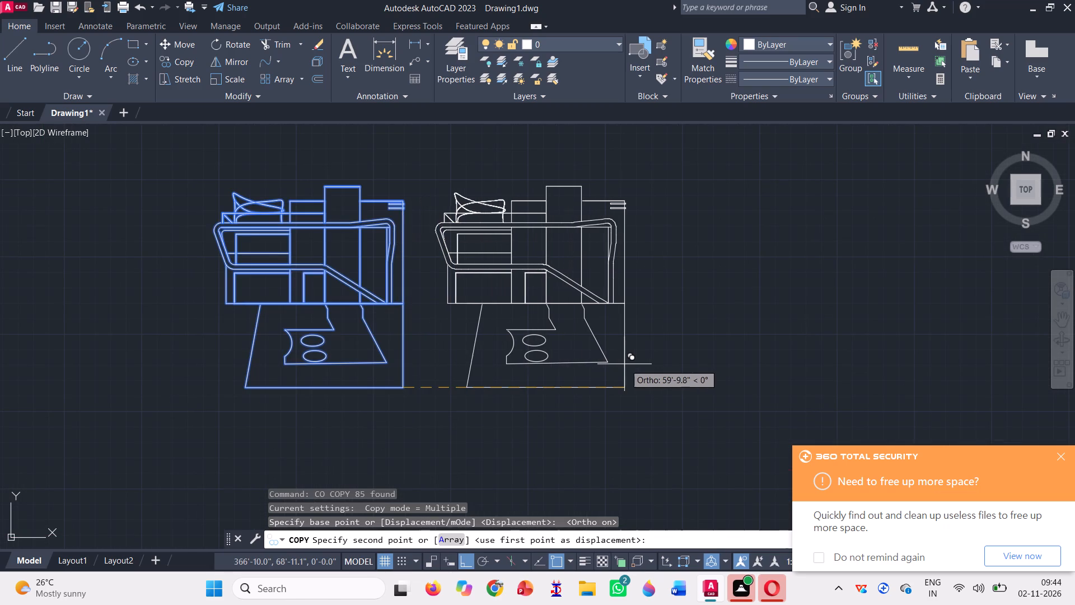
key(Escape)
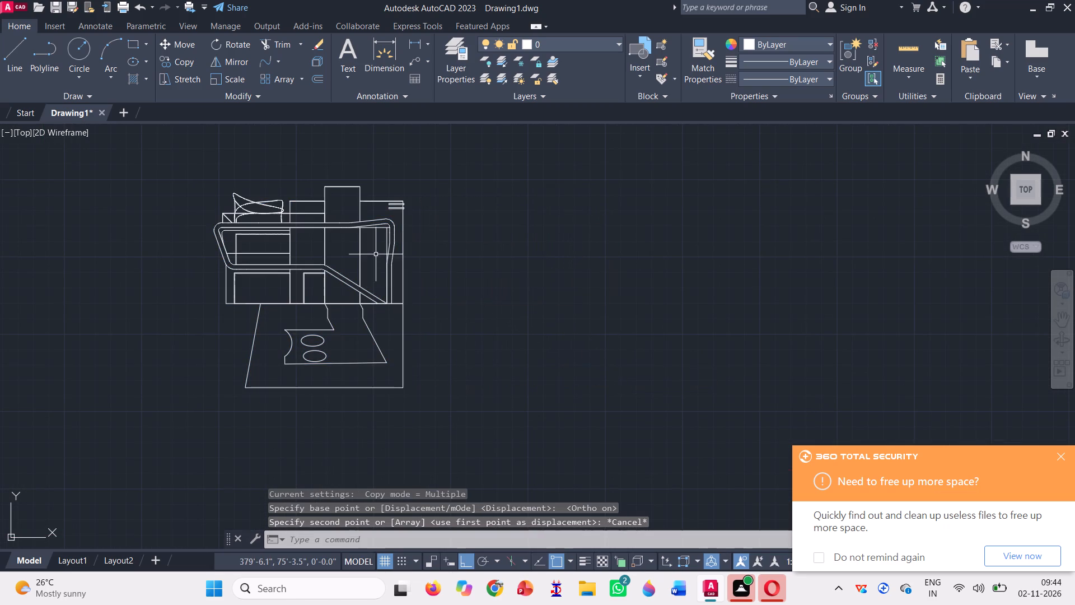
Draw a thin horizontal rectangle across the east bay at mid-height, spanning between the bay's two vertical lines.
click(136, 43)
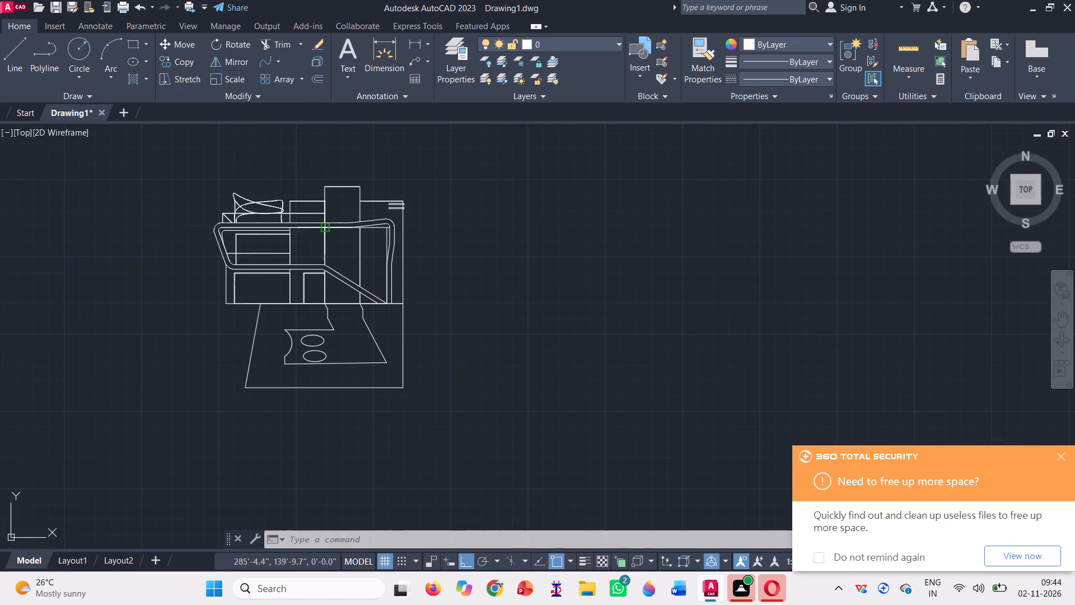
scroll(363, 248, up, 3)
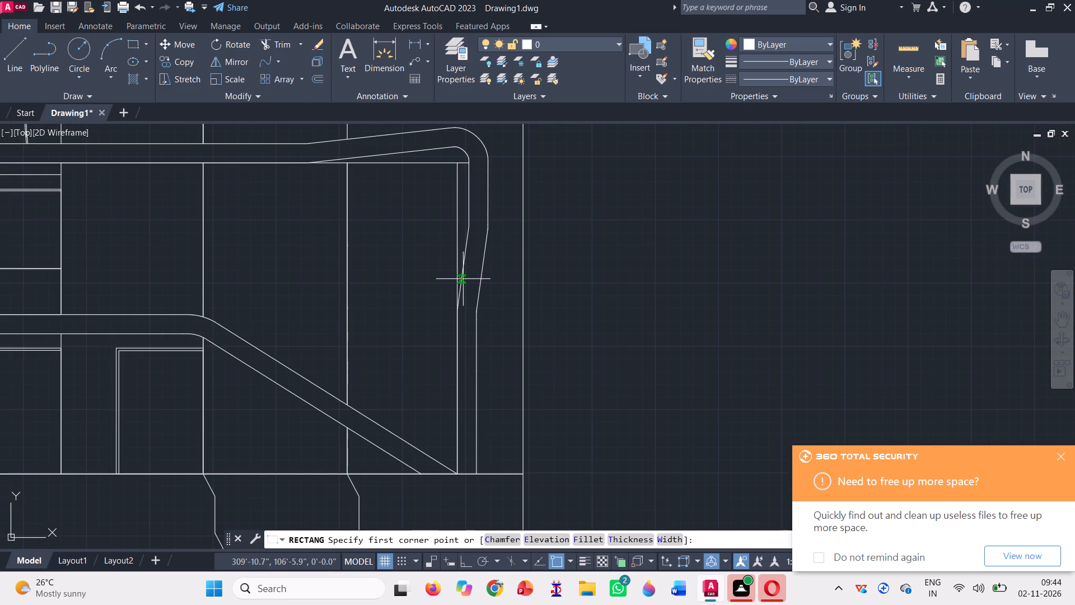
click(452, 270)
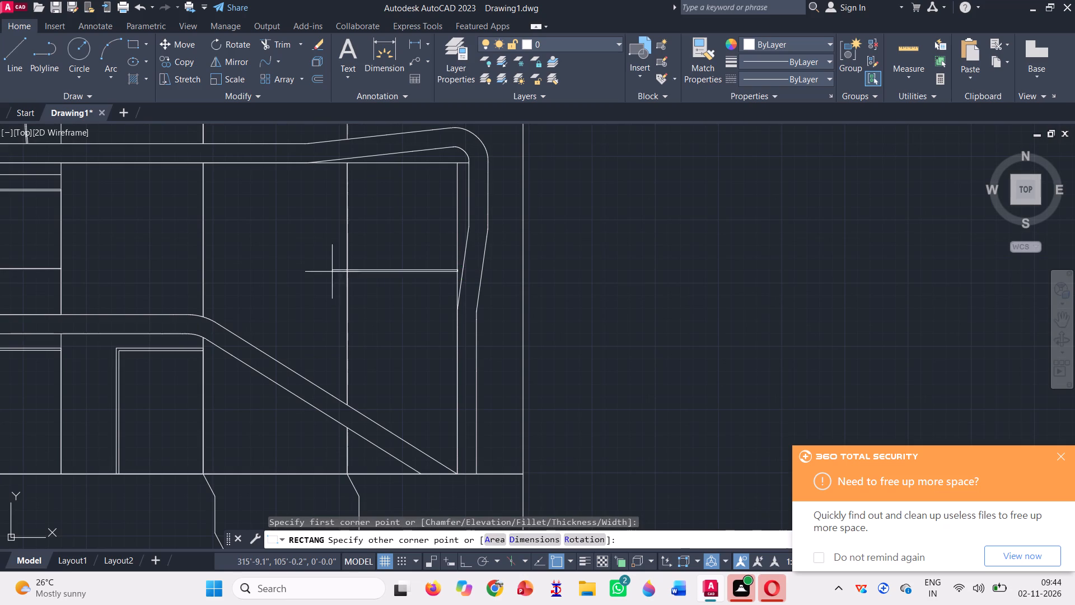
click(348, 306)
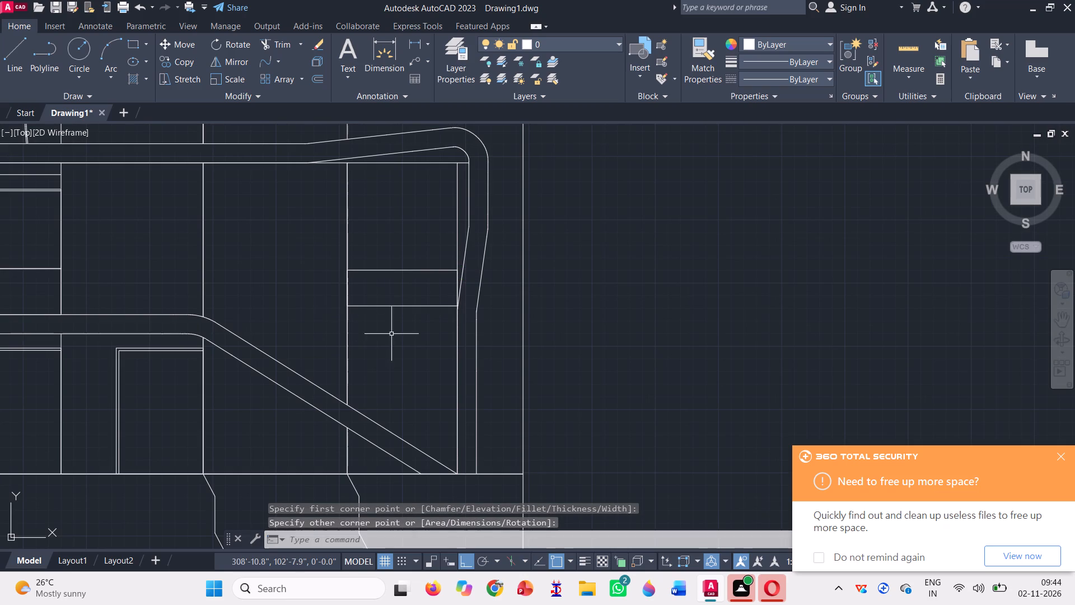
Copy the east bay's horizontal rectangle straight down so its base sits on the ground line.
click(396, 333)
click(368, 297)
text(co)
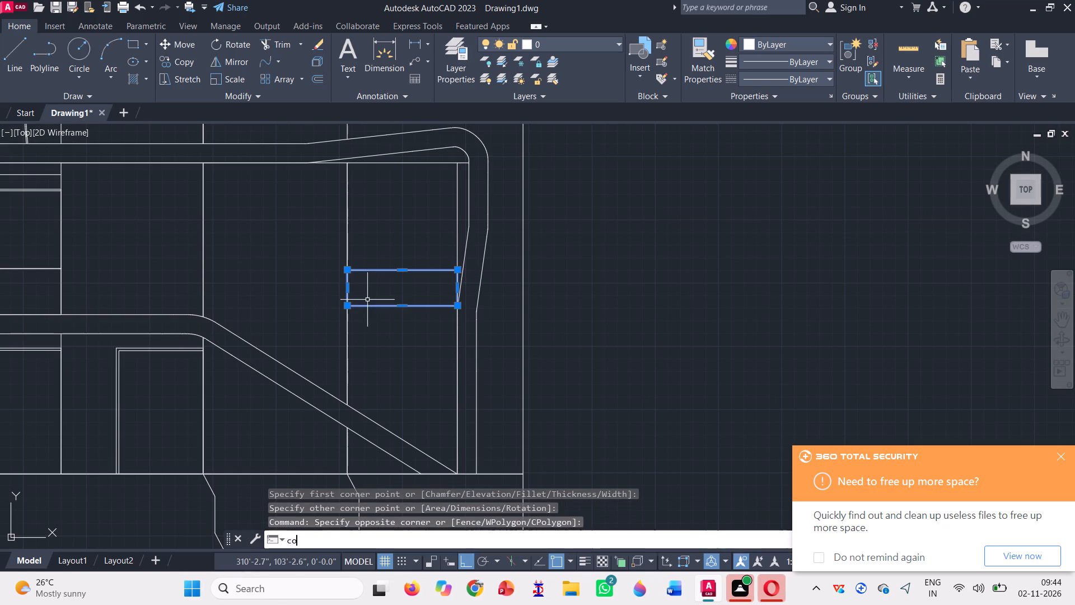
key(space)
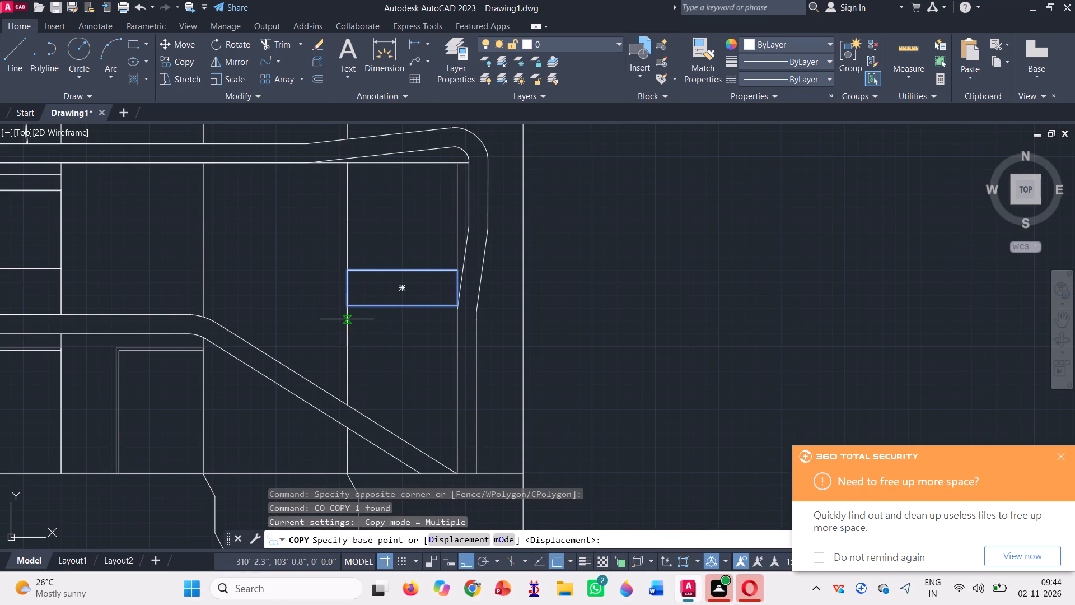
click(346, 306)
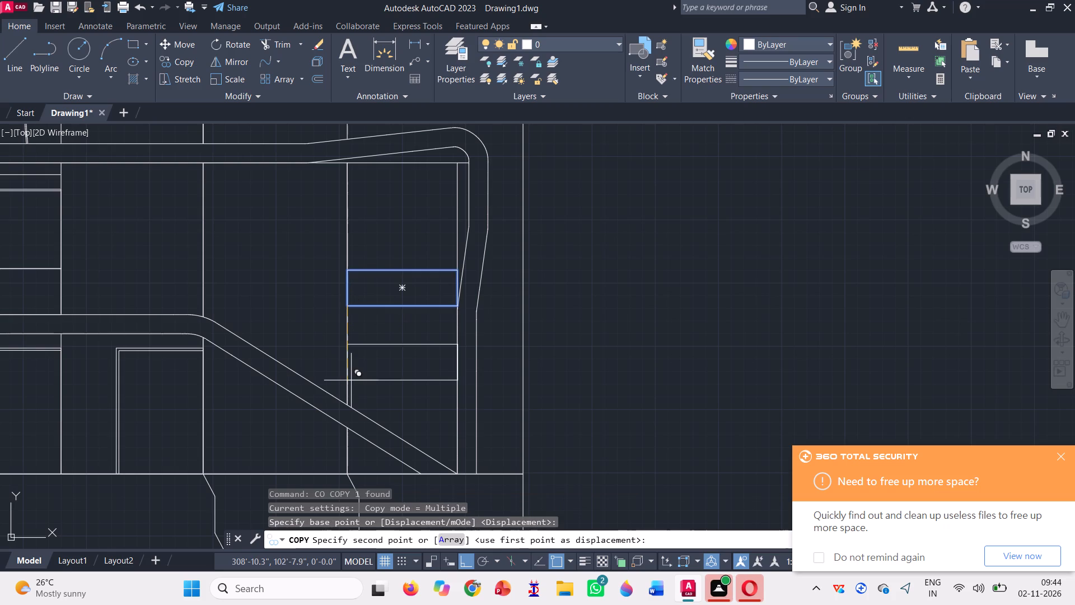
click(345, 472)
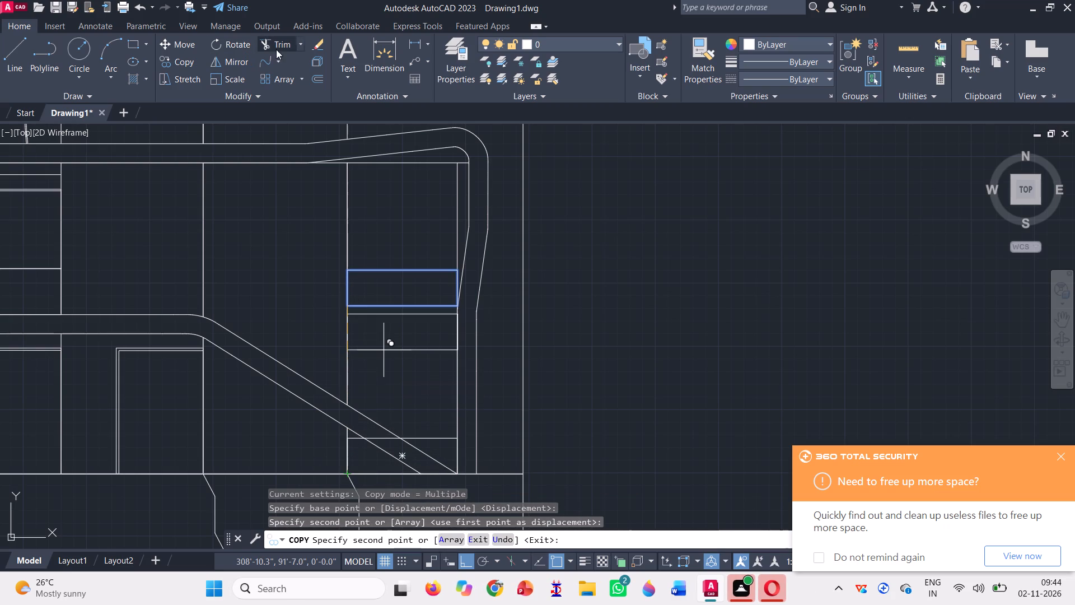
Trim away the part of the lower rectangle's top edge that crosses the sloping frame band.
click(276, 47)
scroll(405, 459, up, 3)
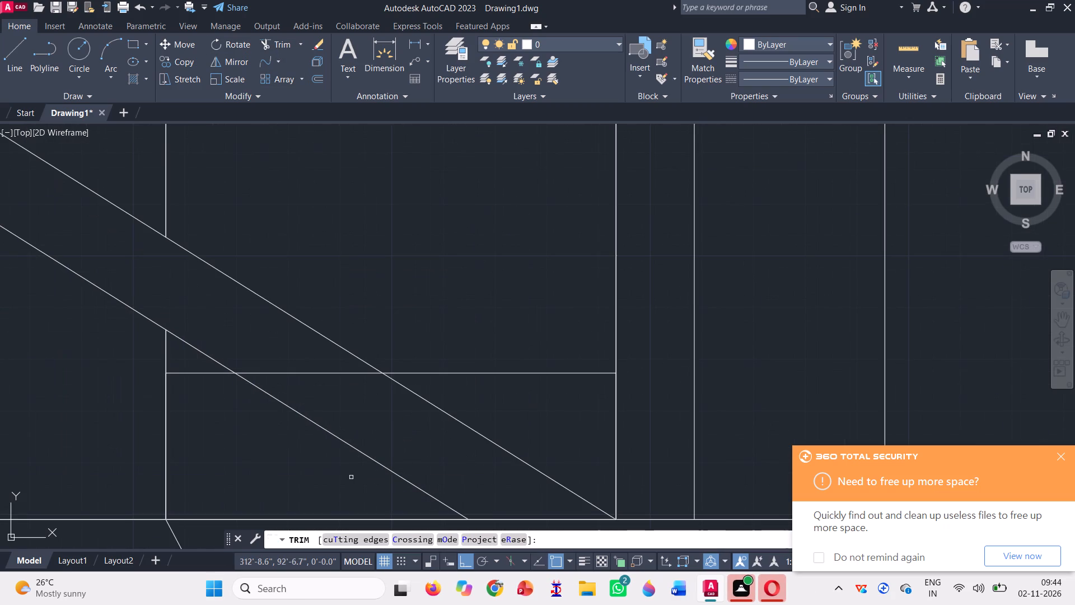
click(281, 361)
scroll(328, 394, down, 2)
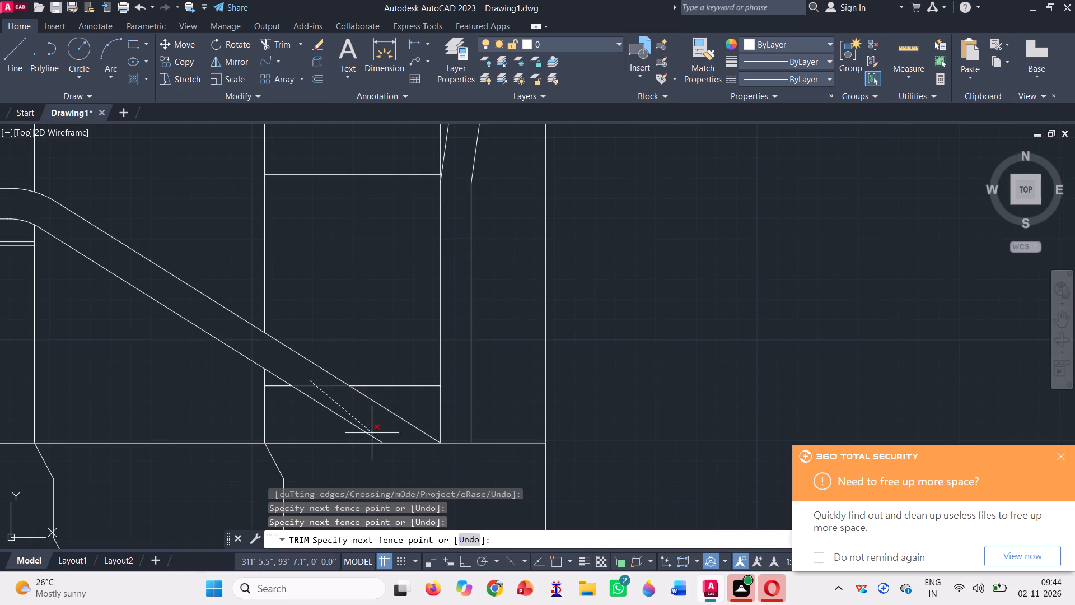
click(378, 419)
scroll(382, 455, down, 1)
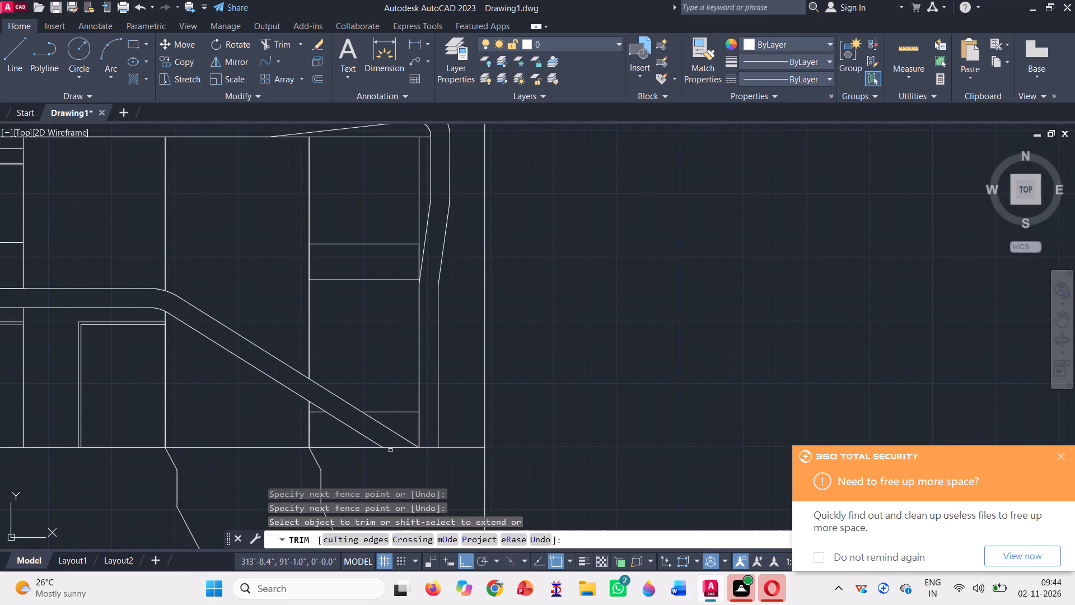
click(388, 446)
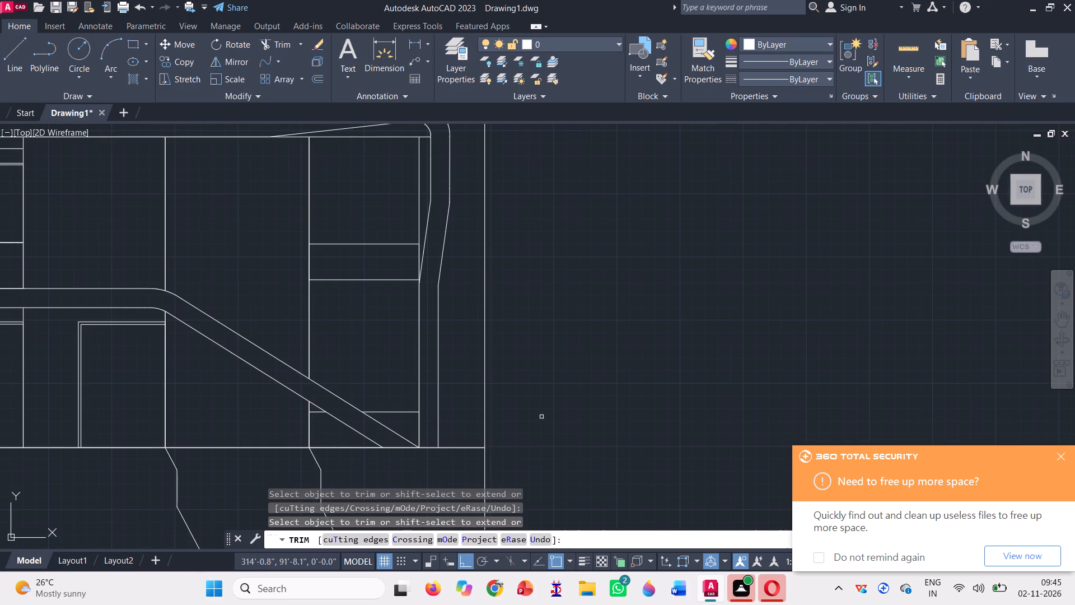
key(Escape)
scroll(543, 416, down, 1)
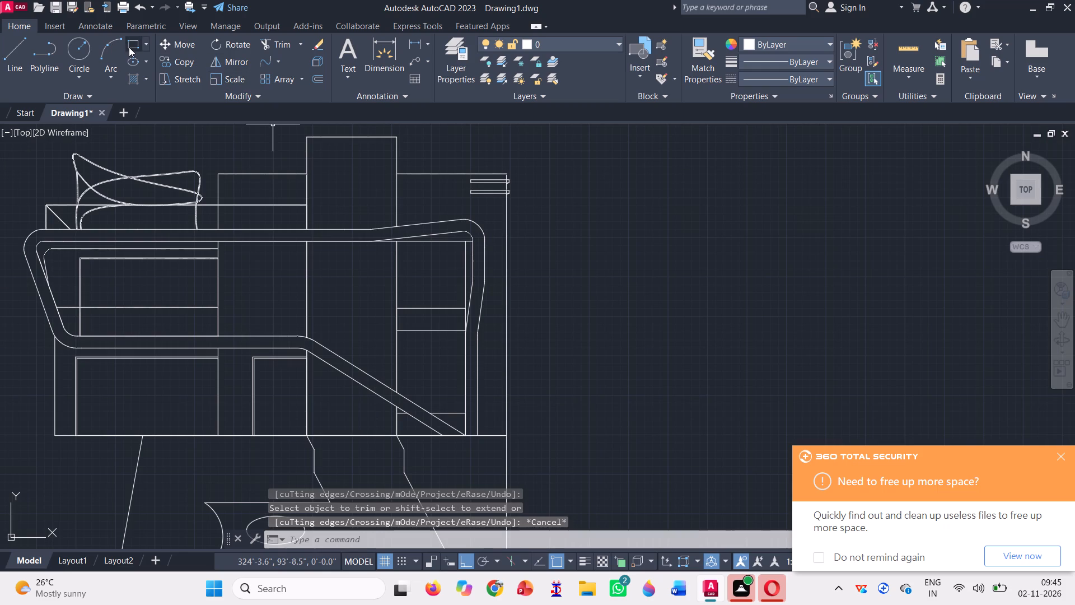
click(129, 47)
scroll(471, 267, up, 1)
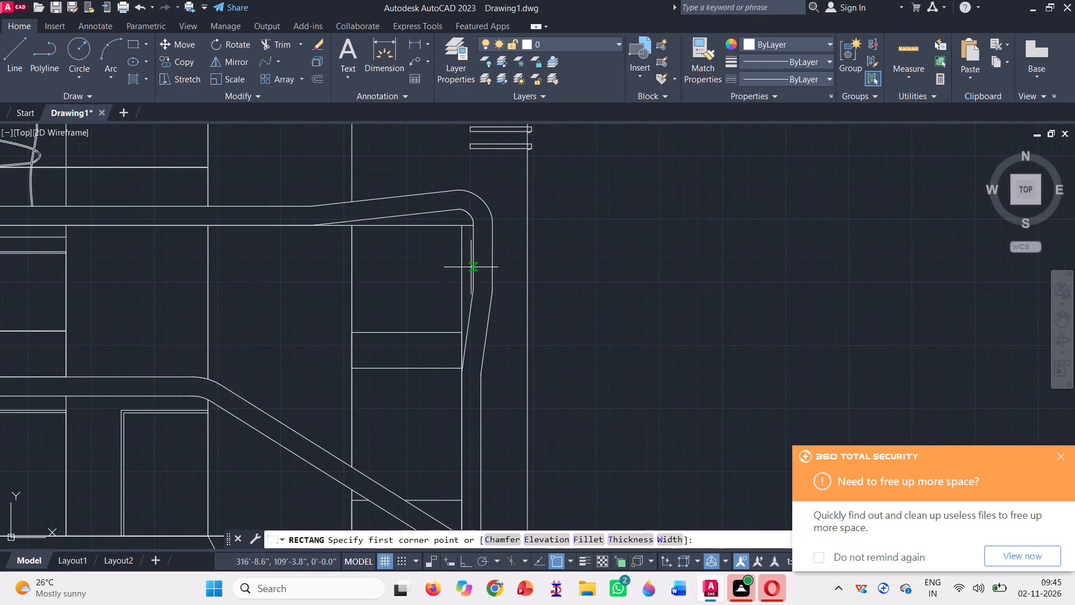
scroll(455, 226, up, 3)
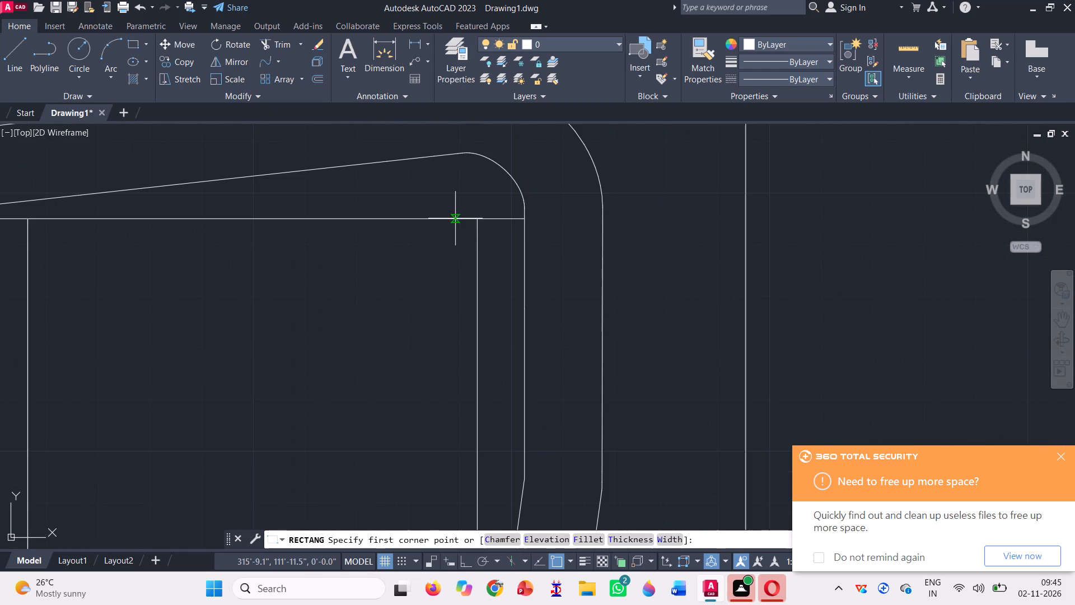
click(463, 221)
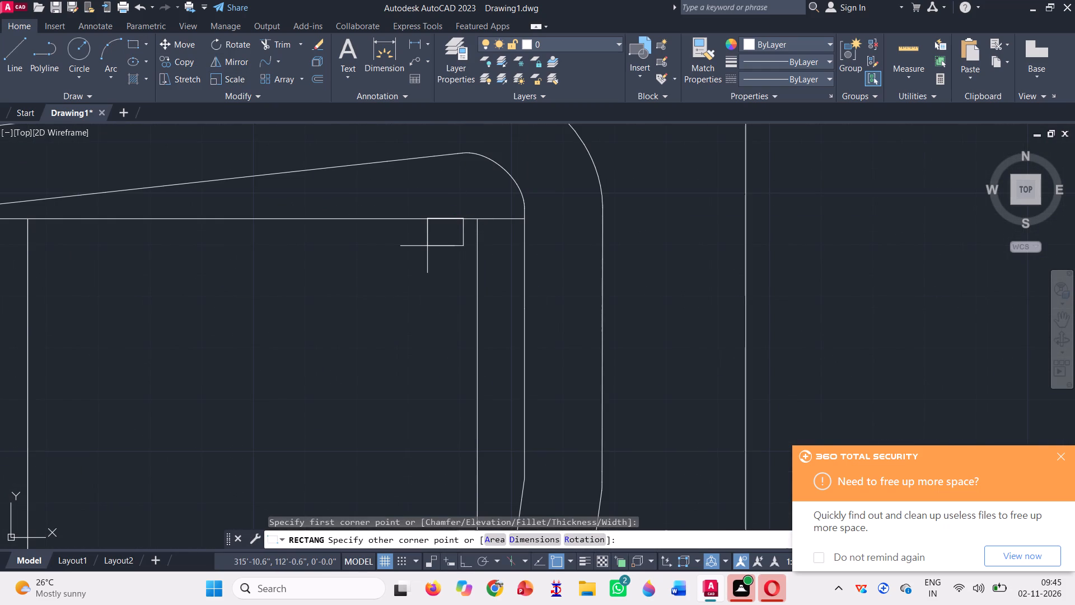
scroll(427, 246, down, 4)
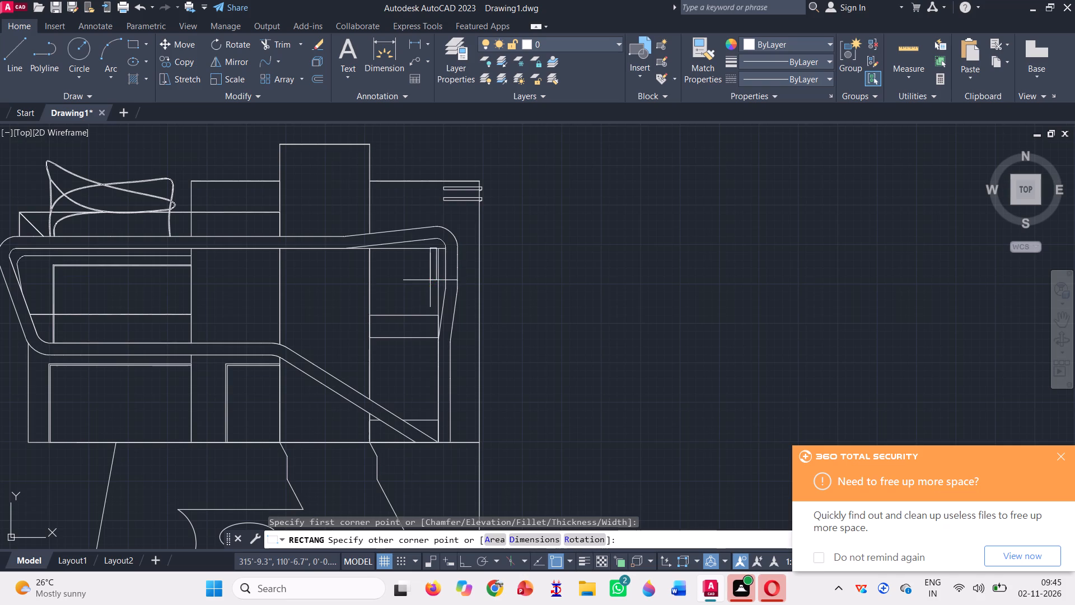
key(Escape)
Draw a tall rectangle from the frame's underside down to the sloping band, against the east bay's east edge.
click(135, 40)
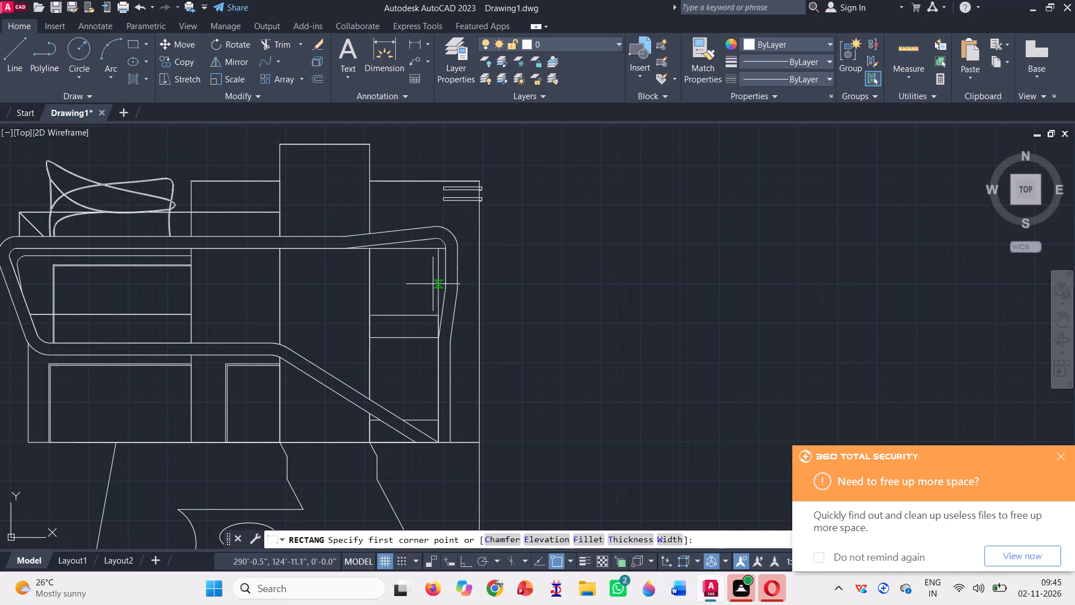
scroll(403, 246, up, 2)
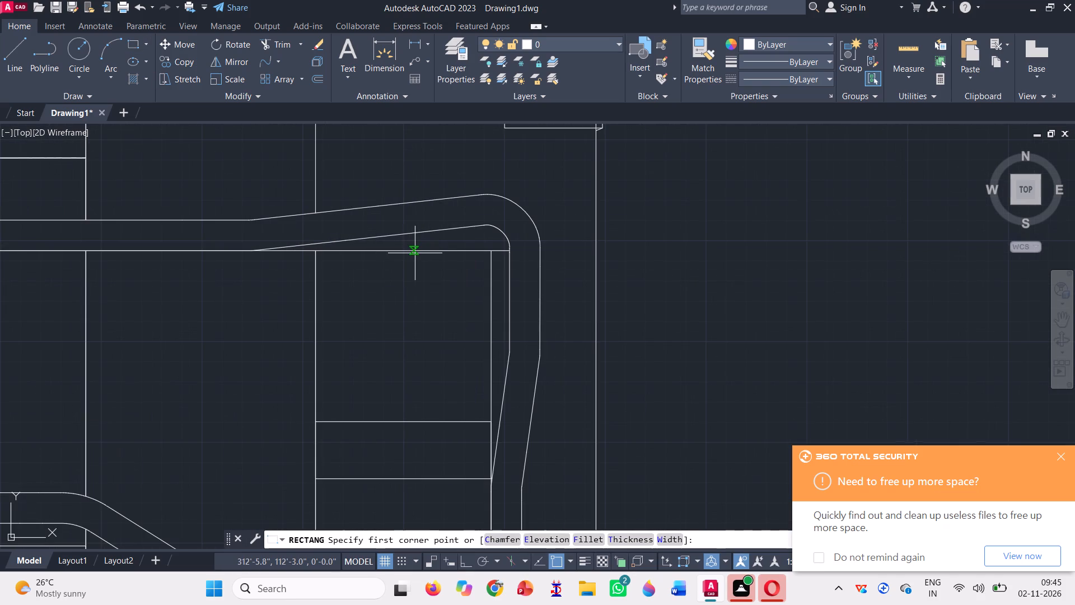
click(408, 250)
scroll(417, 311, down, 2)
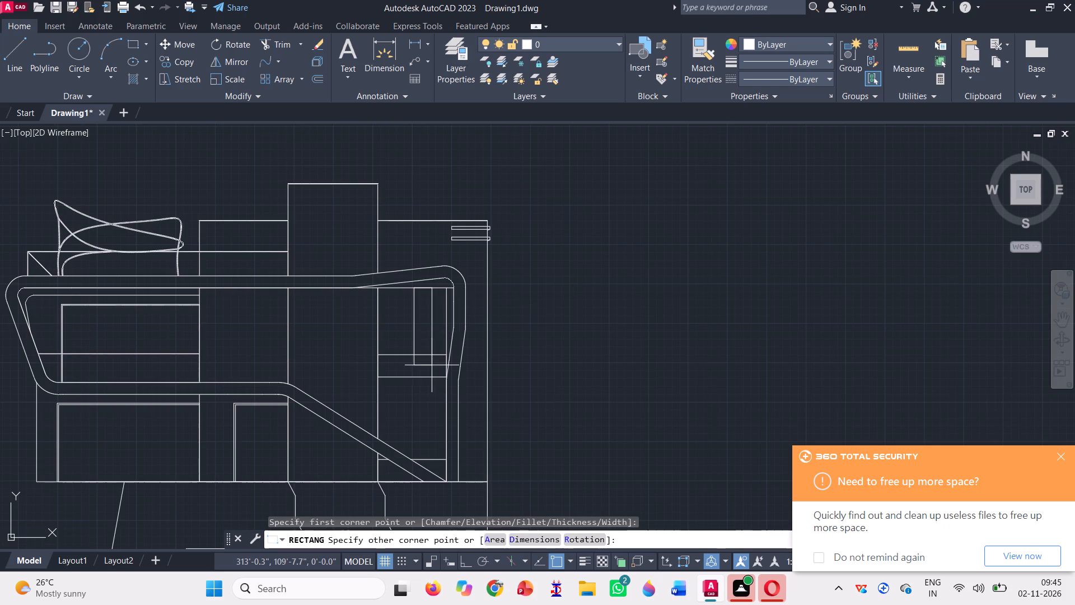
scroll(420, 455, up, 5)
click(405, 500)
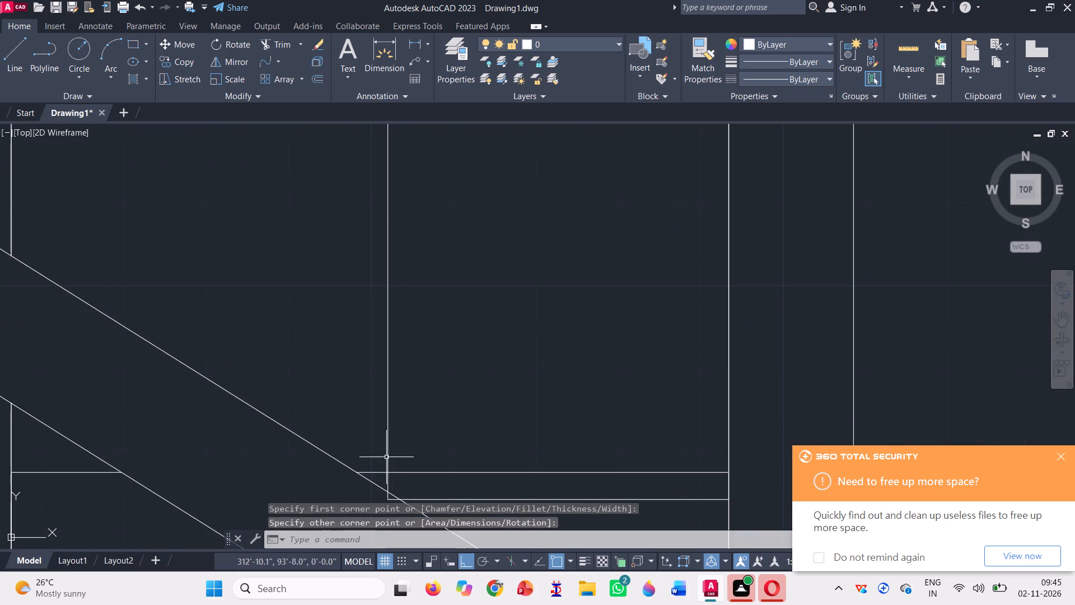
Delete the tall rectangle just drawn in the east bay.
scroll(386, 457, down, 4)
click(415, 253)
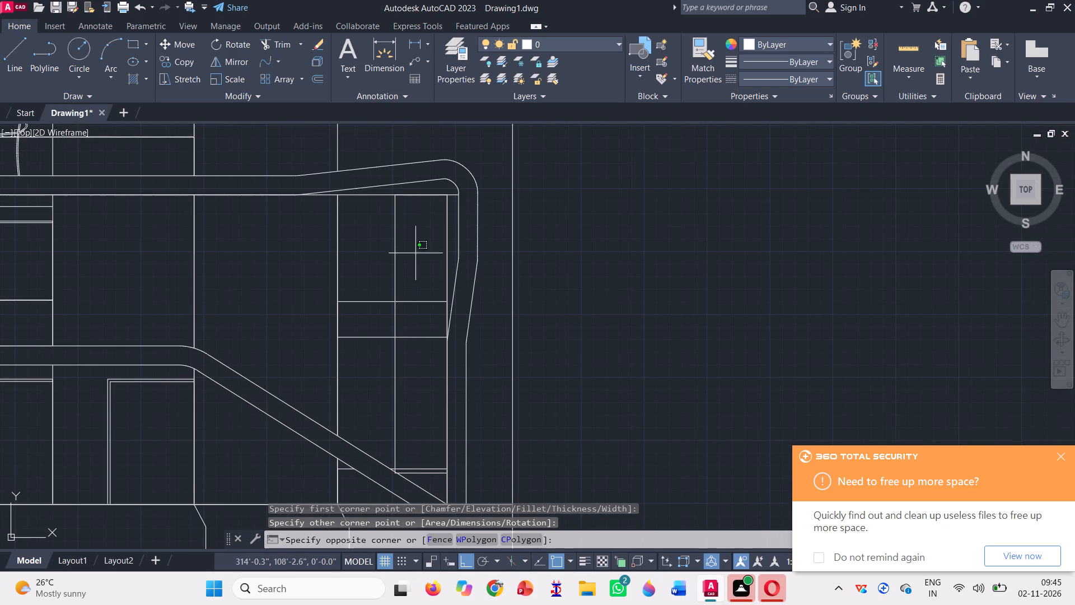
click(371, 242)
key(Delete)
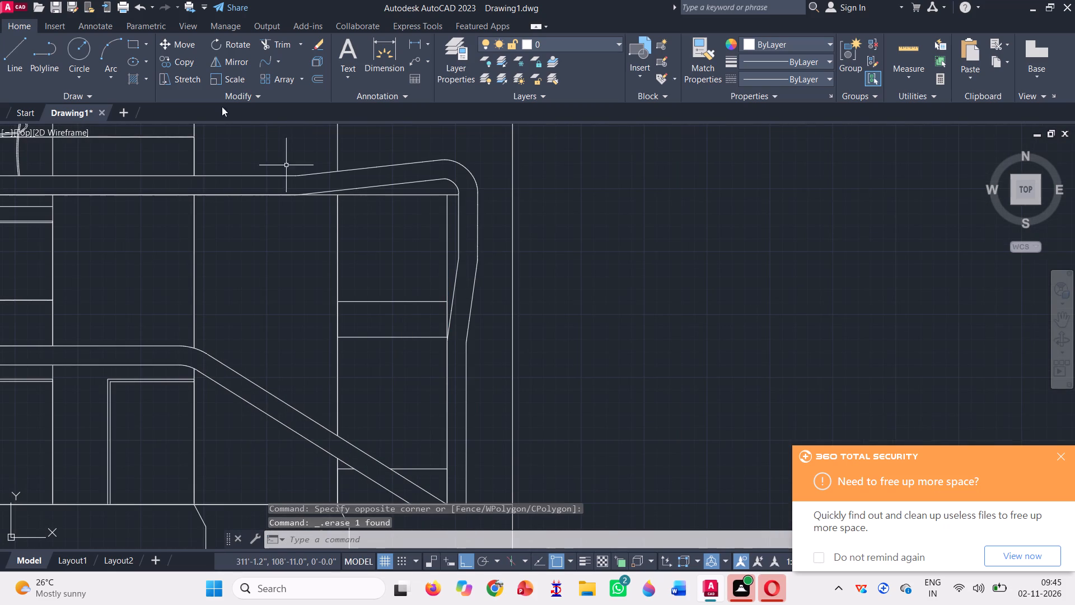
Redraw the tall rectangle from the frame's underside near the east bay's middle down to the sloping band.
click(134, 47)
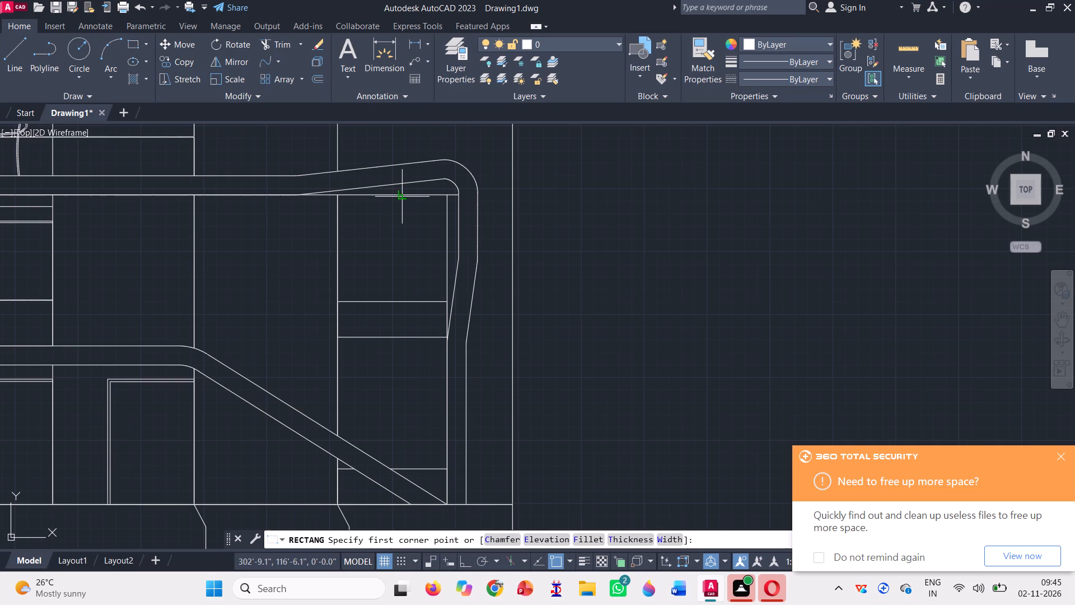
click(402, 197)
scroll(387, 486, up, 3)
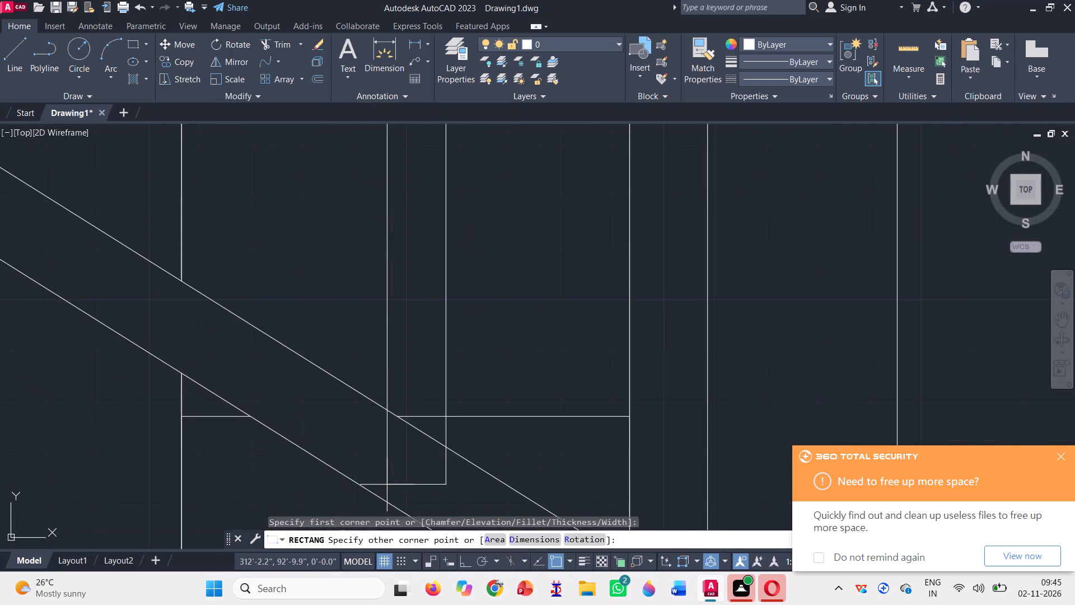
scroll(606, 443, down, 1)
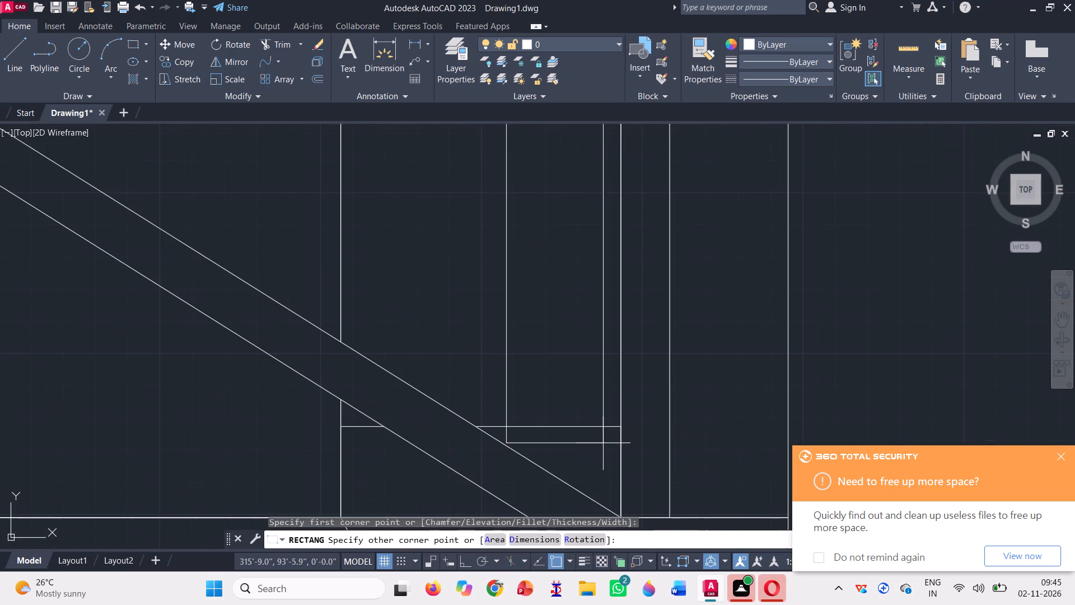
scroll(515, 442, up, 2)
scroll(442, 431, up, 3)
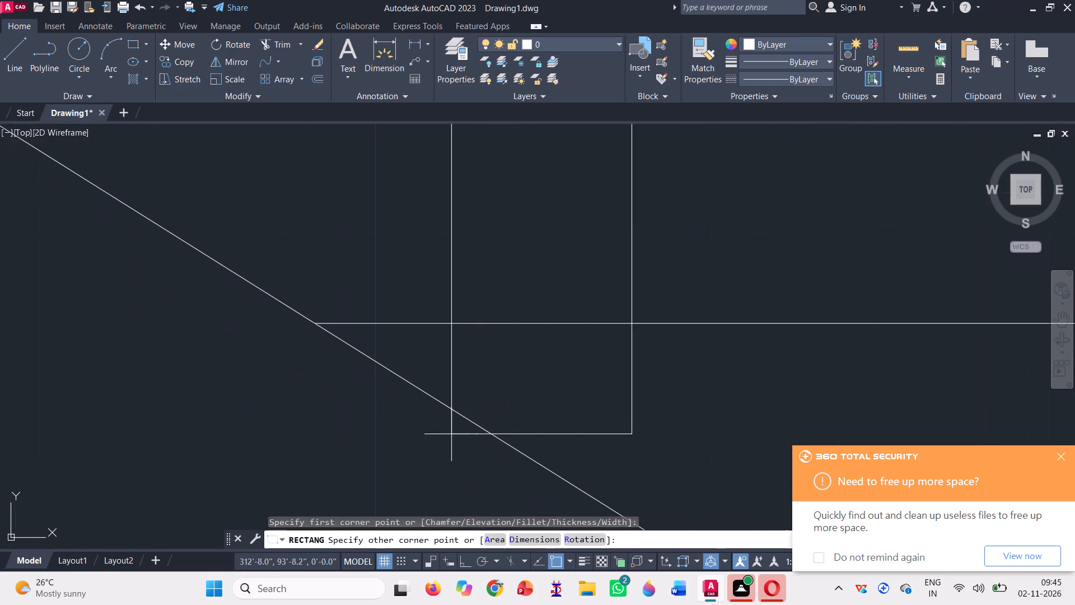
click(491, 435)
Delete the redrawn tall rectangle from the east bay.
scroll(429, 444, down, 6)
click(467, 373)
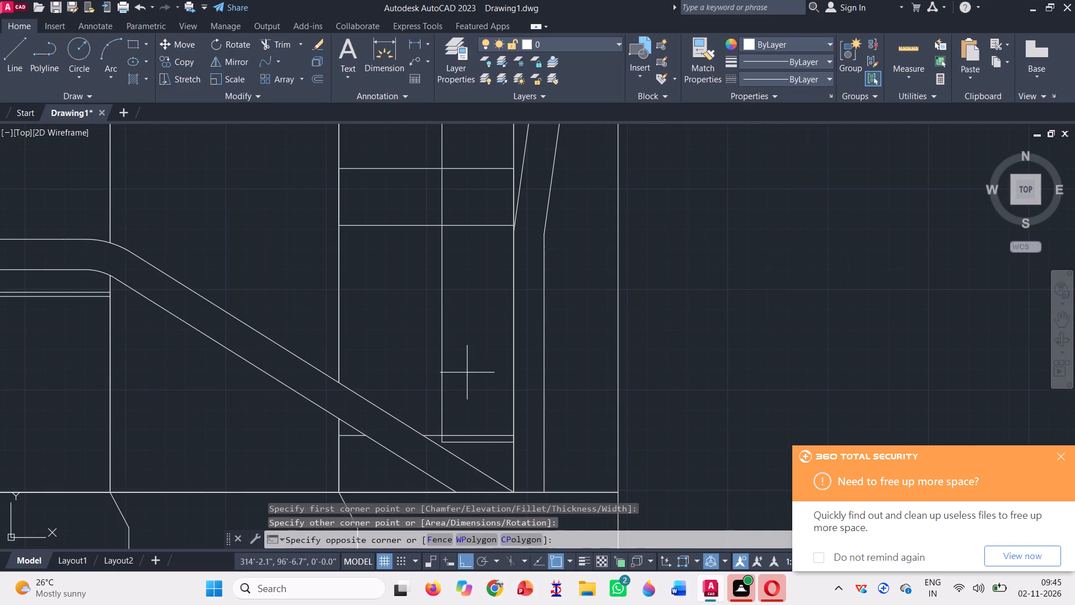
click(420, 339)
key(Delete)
Draw a line from the frame's underside at the east bay's middle down to just above the ground line.
scroll(420, 325, down, 2)
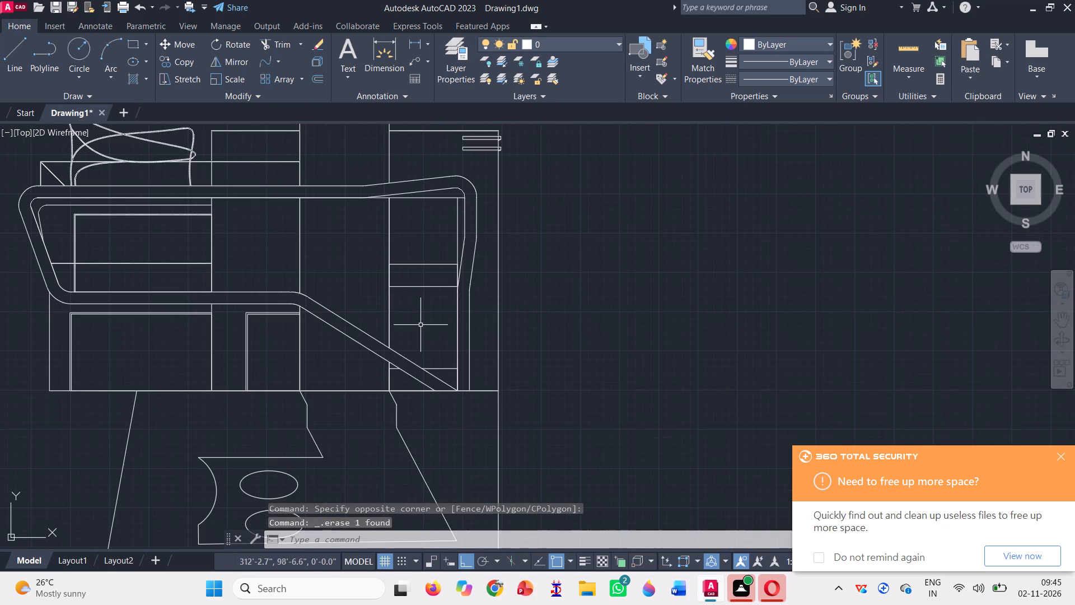
key(l)
key(Return)
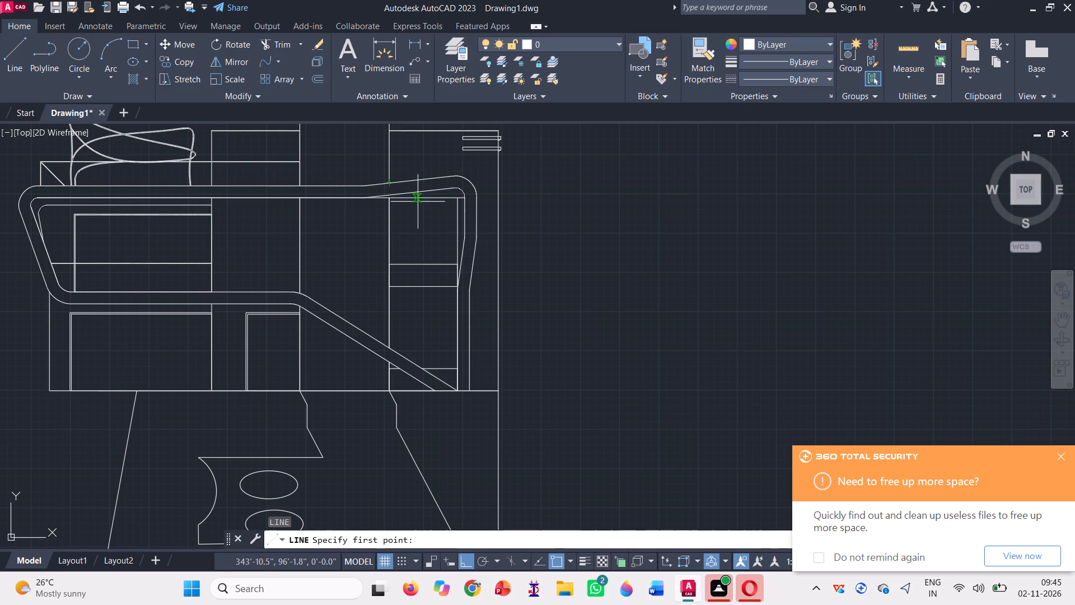
click(428, 199)
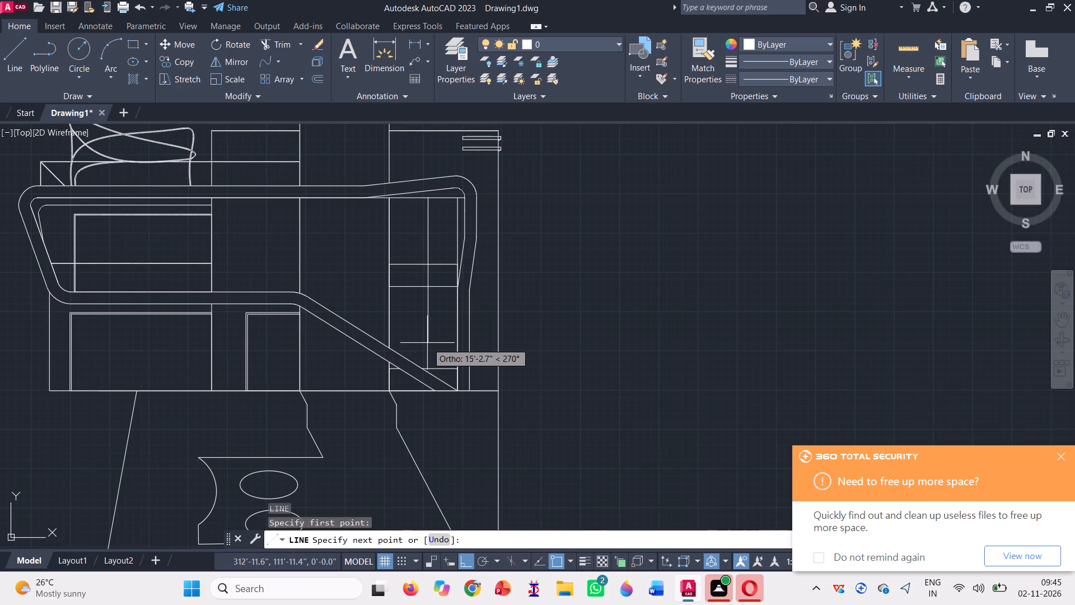
scroll(429, 343, up, 3)
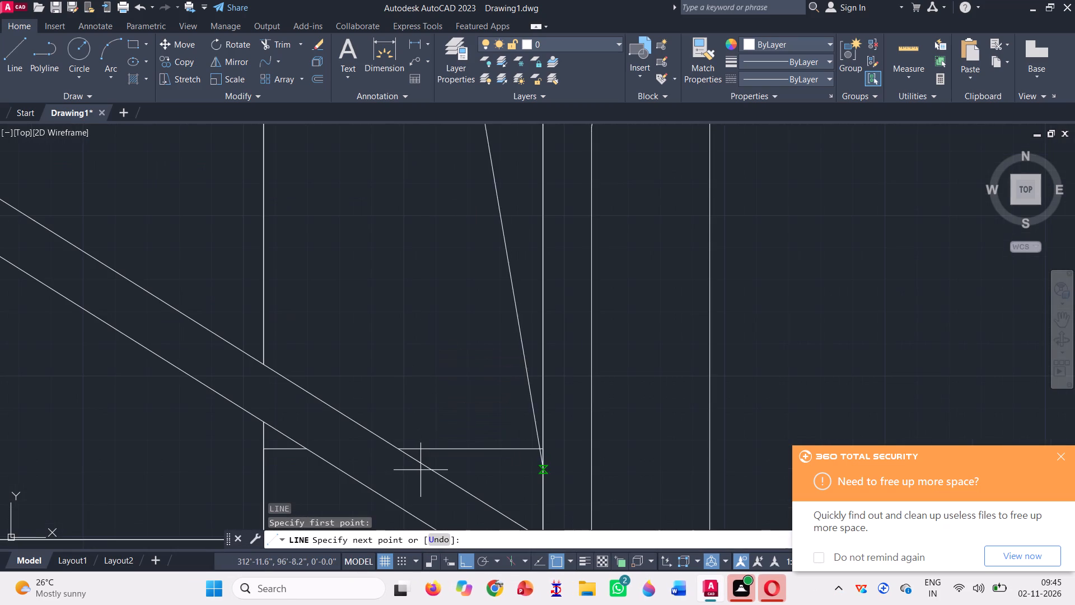
scroll(420, 469, up, 3)
click(418, 453)
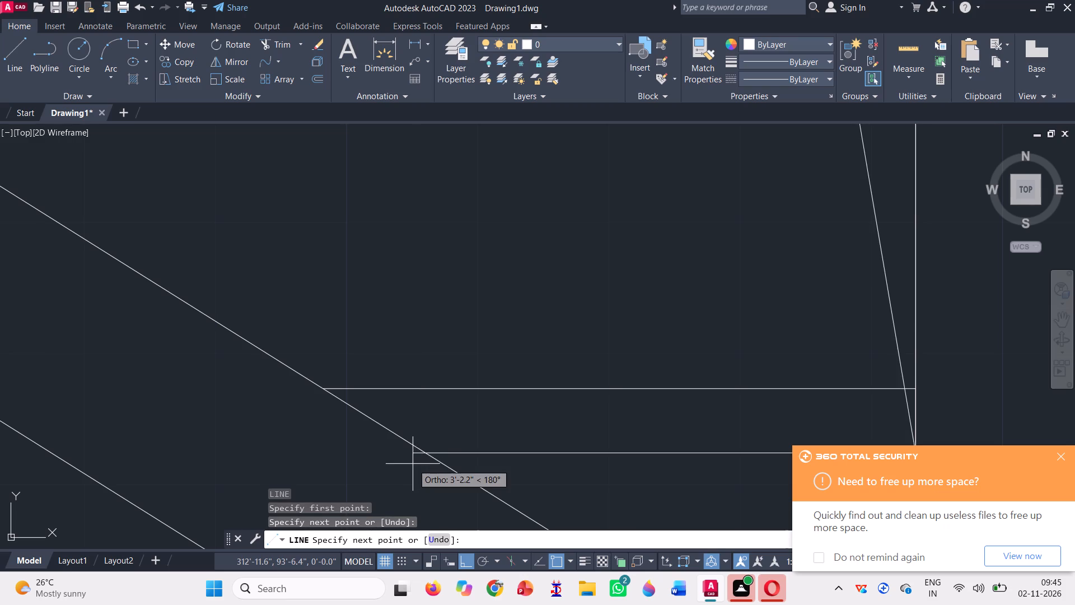
scroll(413, 464, down, 6)
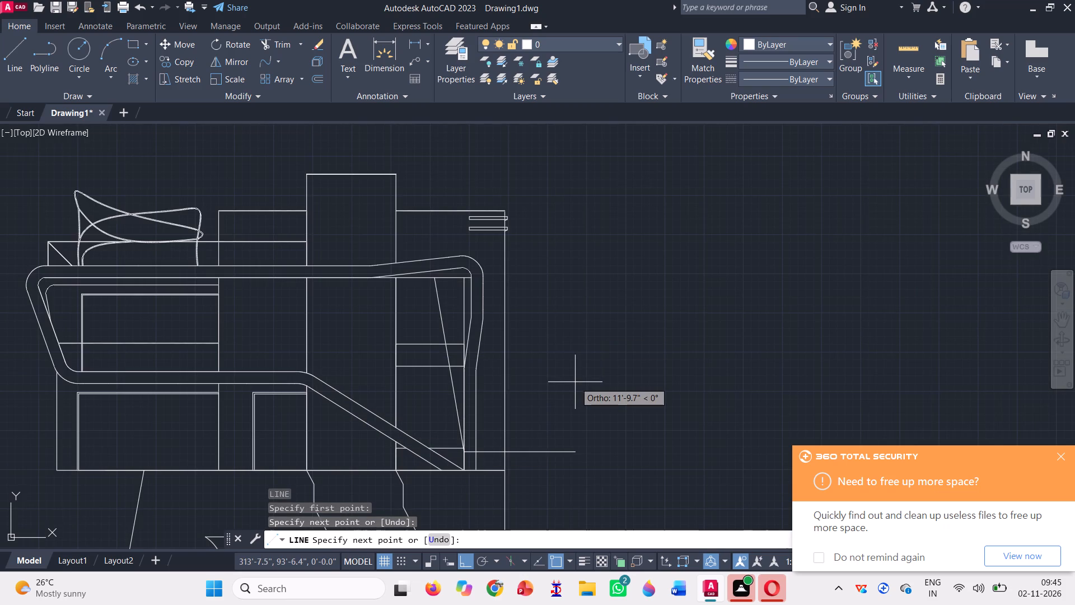
key(space)
Delete the slanted line in the east bay running from the frame's underside to the ground area.
click(446, 323)
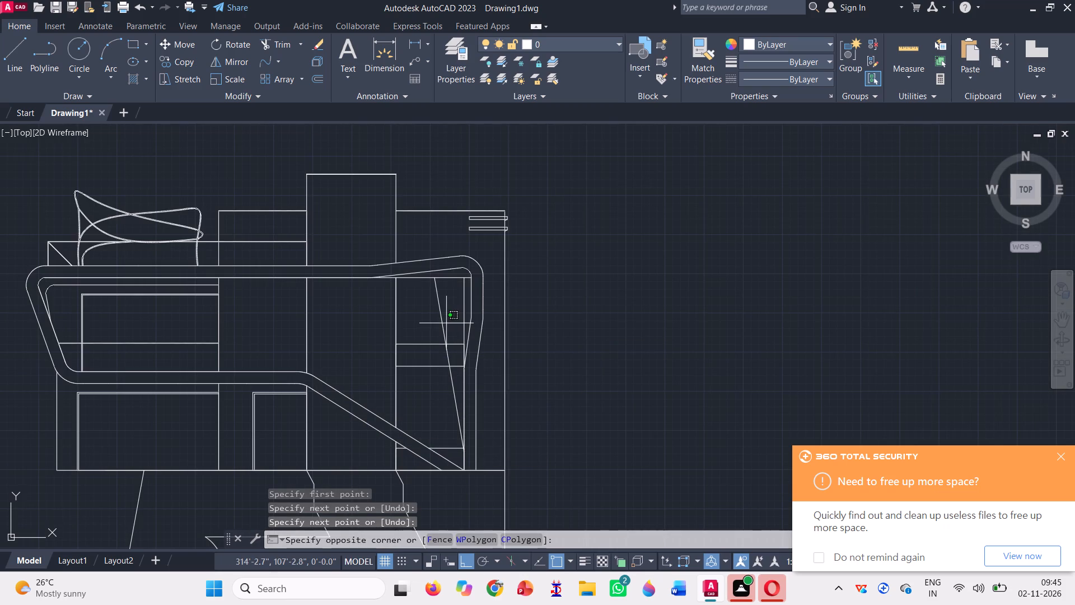
click(417, 308)
key(Delete)
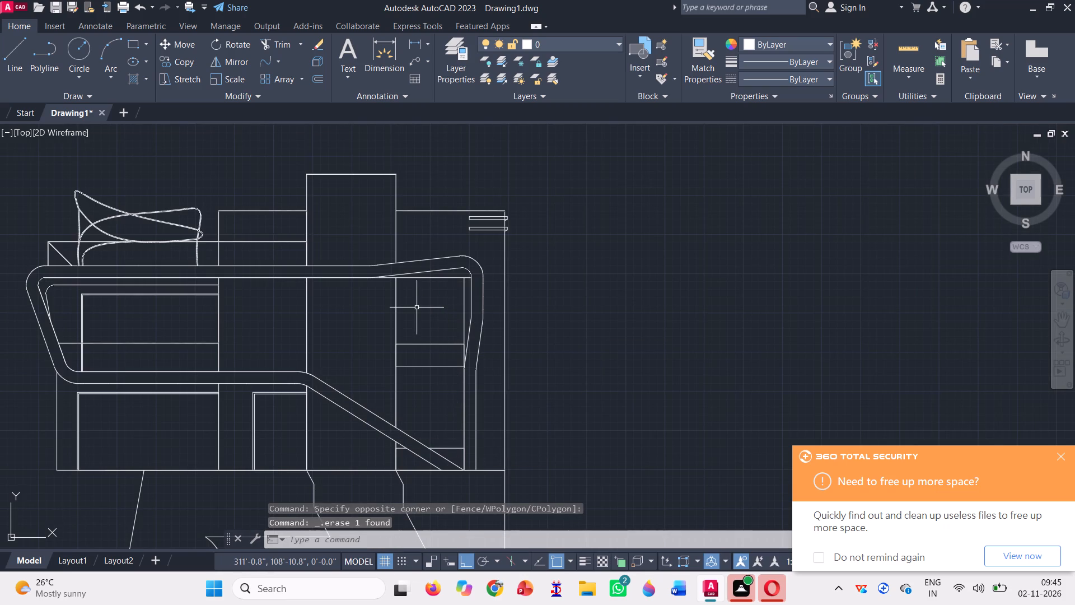
Draw a vertical line about 40' long in the empty space east of the building.
scroll(417, 308, down, 1)
key(l)
key(Return)
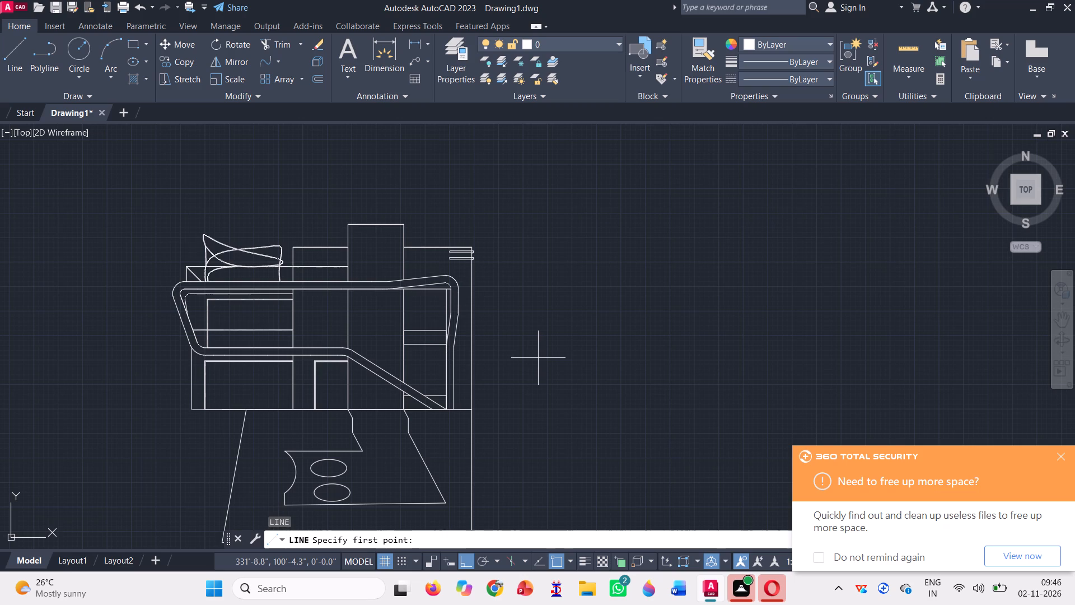
click(583, 253)
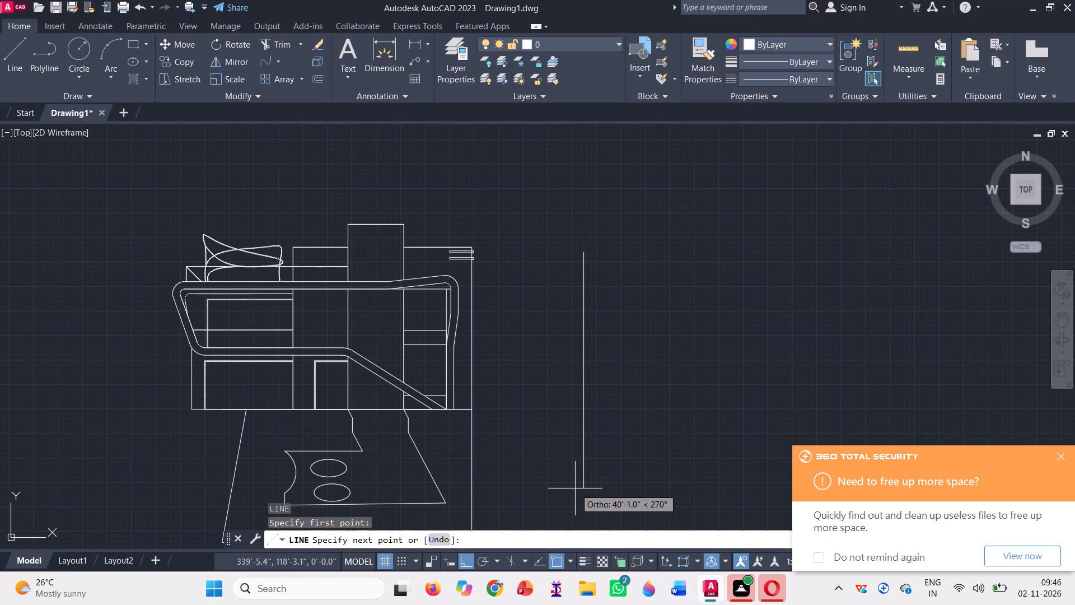
click(575, 488)
key(space)
Draw a second, slightly longer vertical line close beside the first one, on its east side.
key(l)
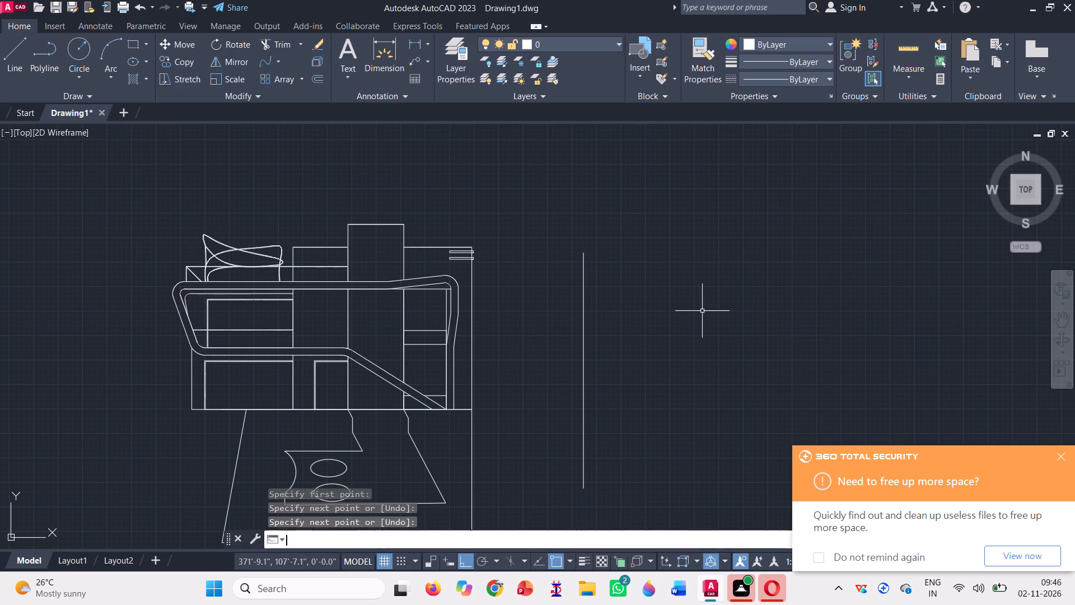
key(Return)
scroll(590, 255, up, 3)
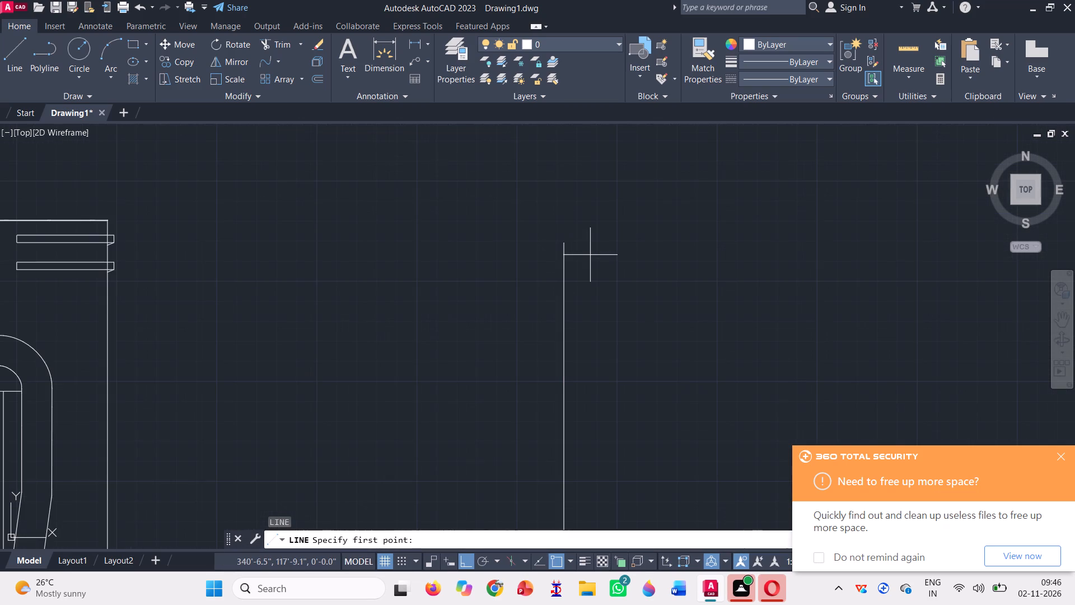
click(573, 241)
scroll(586, 291, down, 2)
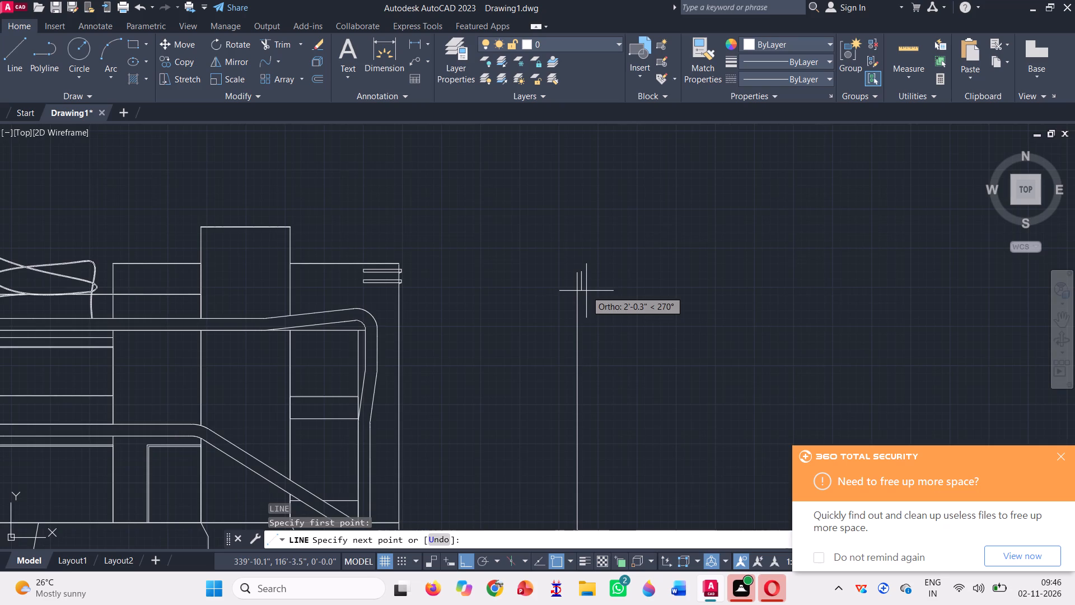
scroll(586, 292, down, 2)
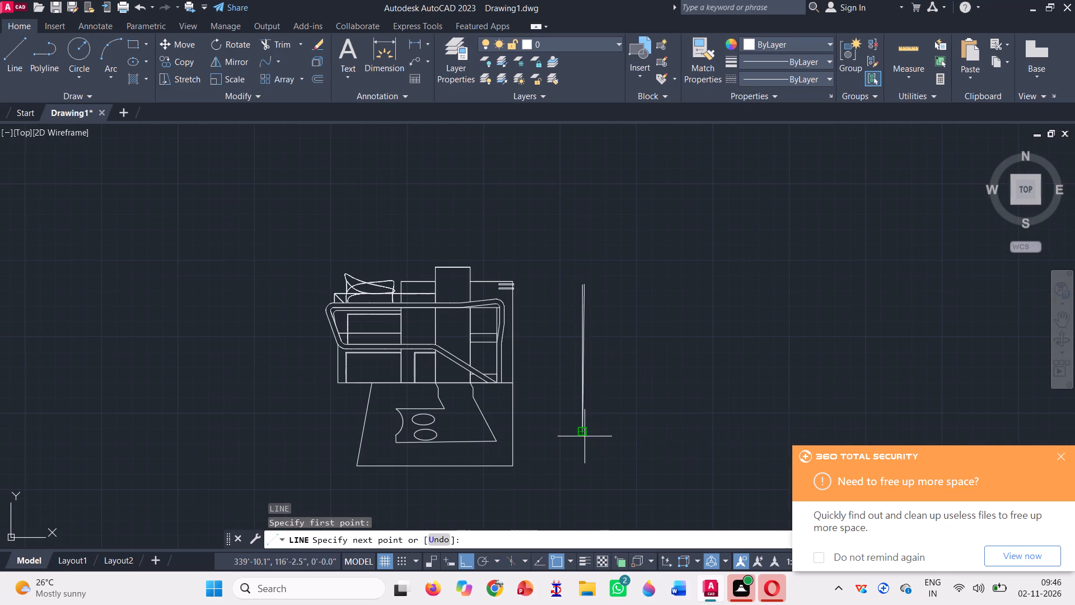
click(591, 444)
key(space)
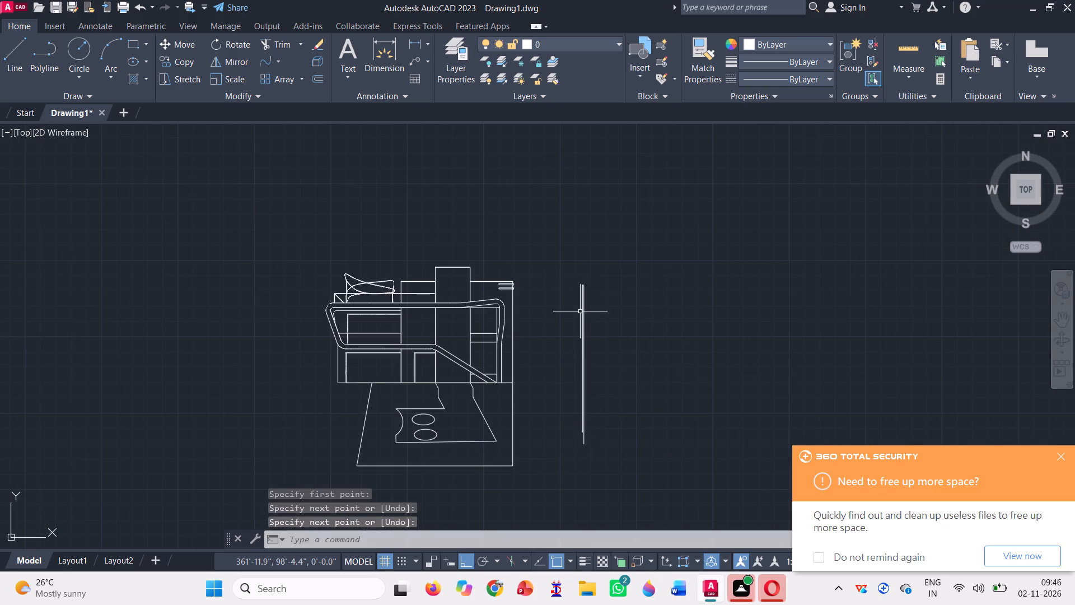
Draw a tall narrow rectangle between the two vertical lines, starting from the top end of the first line.
click(18, 71)
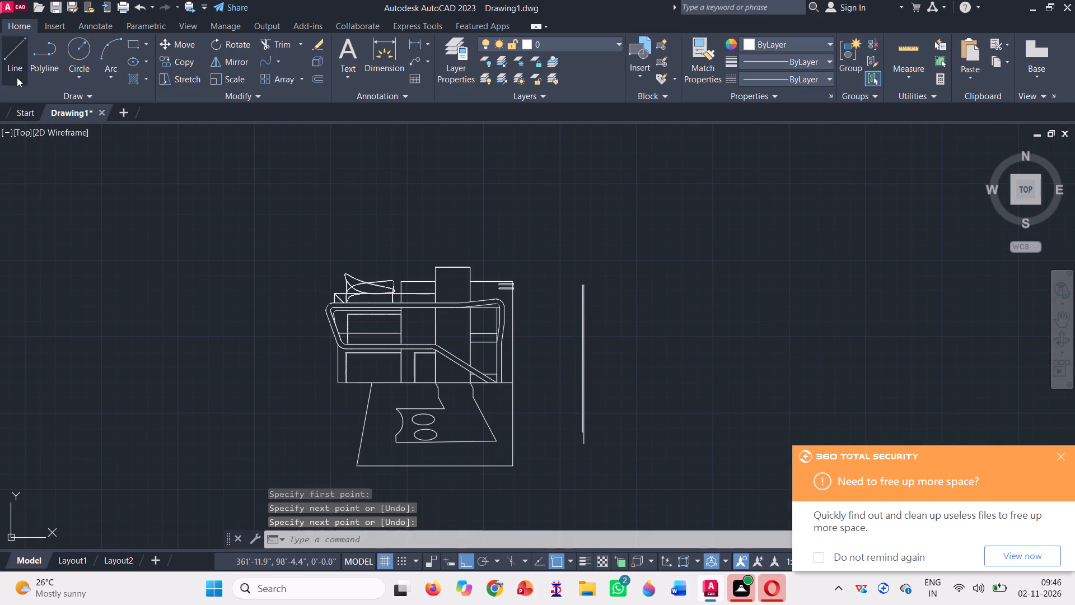
key(Escape)
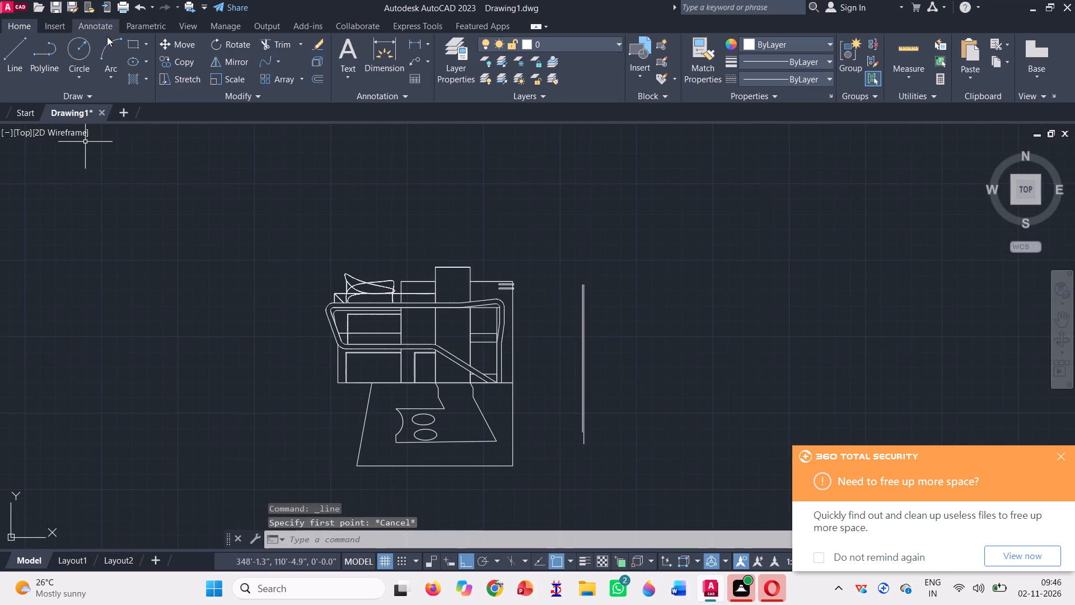
click(133, 50)
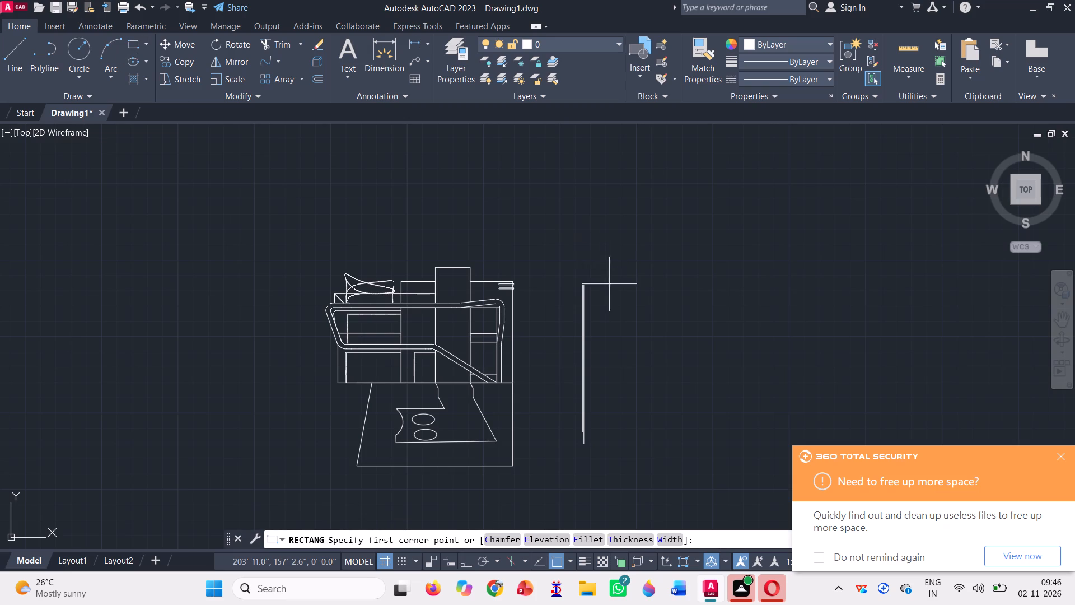
scroll(604, 291, up, 2)
scroll(551, 263, up, 4)
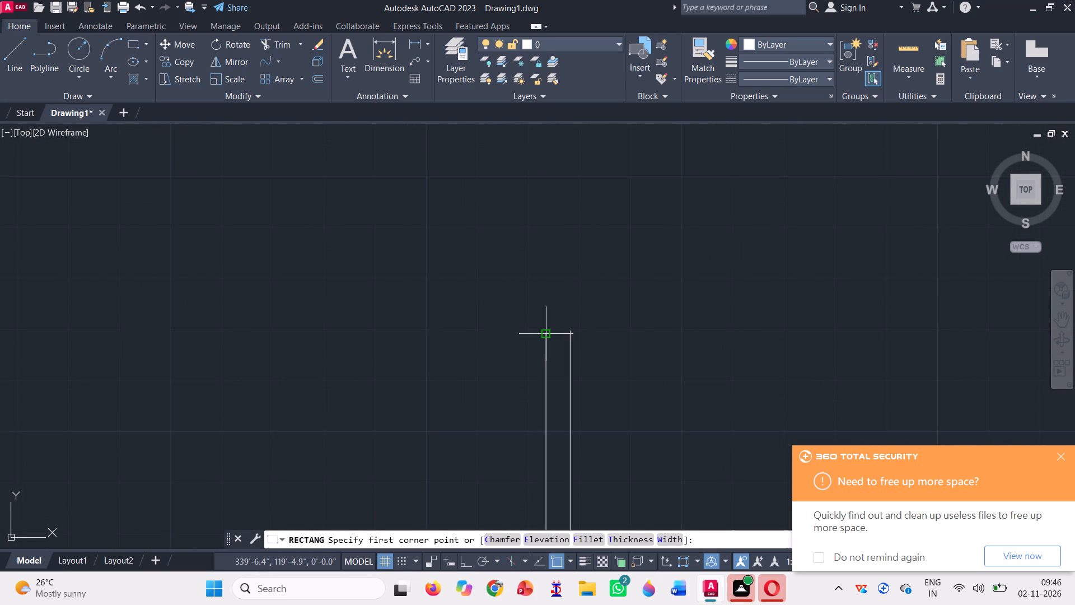
click(549, 338)
scroll(551, 283, down, 4)
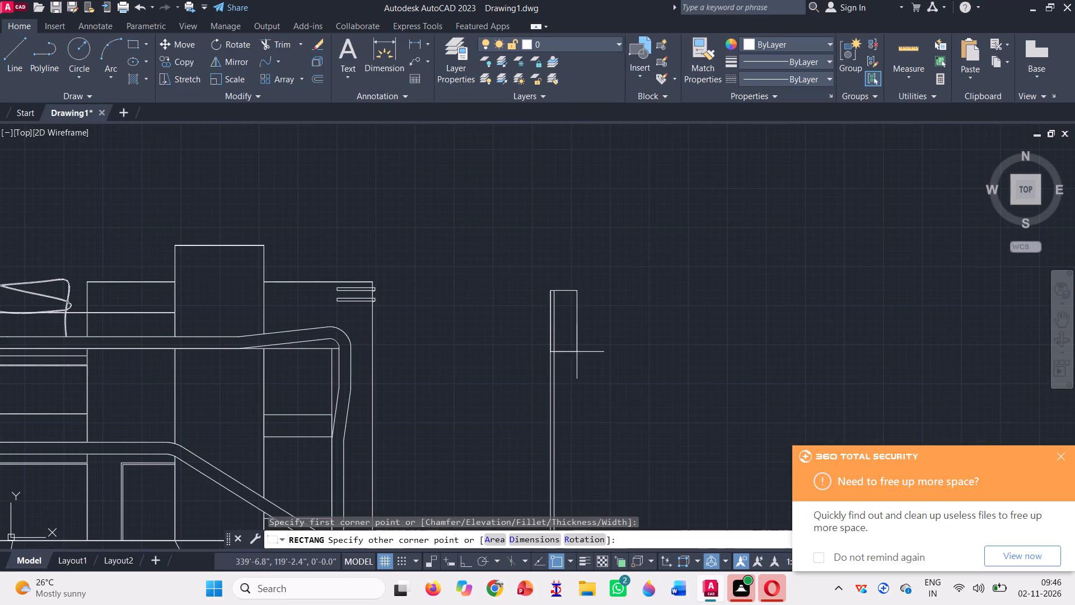
scroll(557, 294, down, 3)
scroll(574, 360, up, 3)
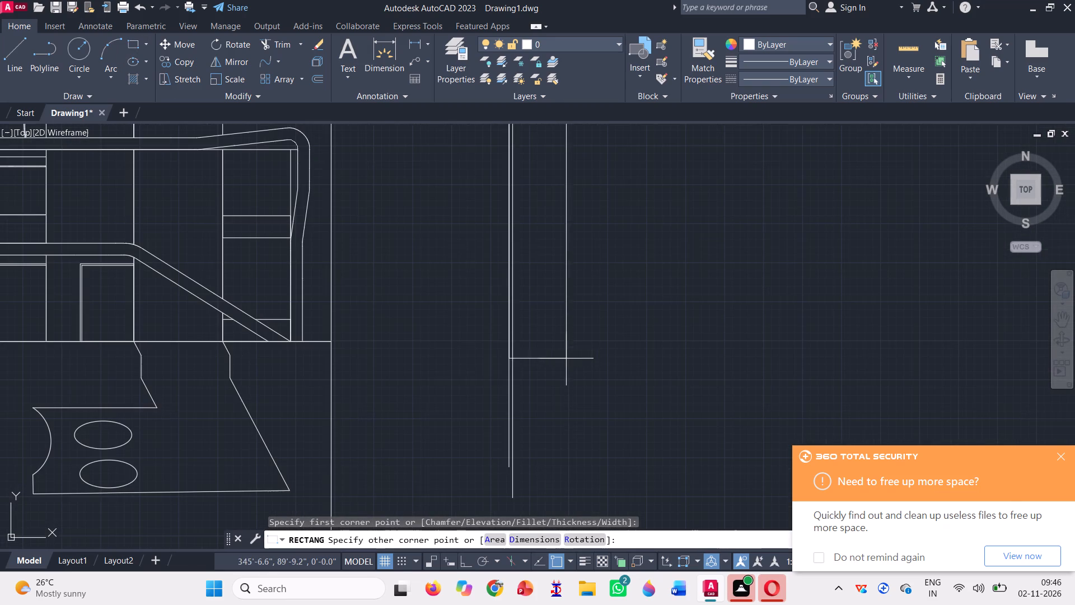
scroll(522, 362, up, 4)
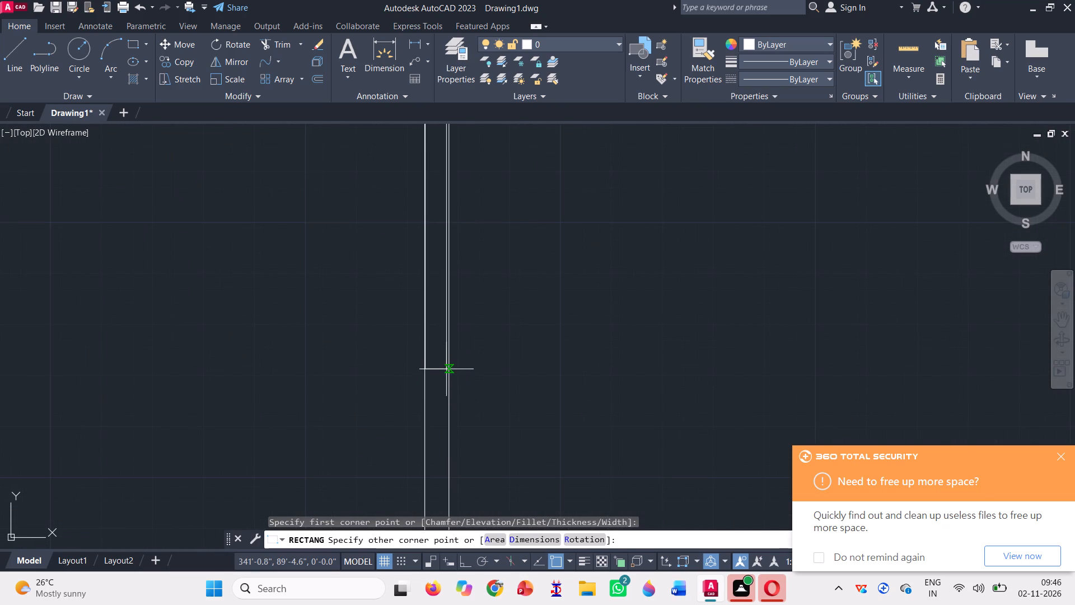
click(451, 371)
Copy the narrow rectangle by its top corner to the frame's underside near the middle of the east bay.
scroll(536, 371, down, 2)
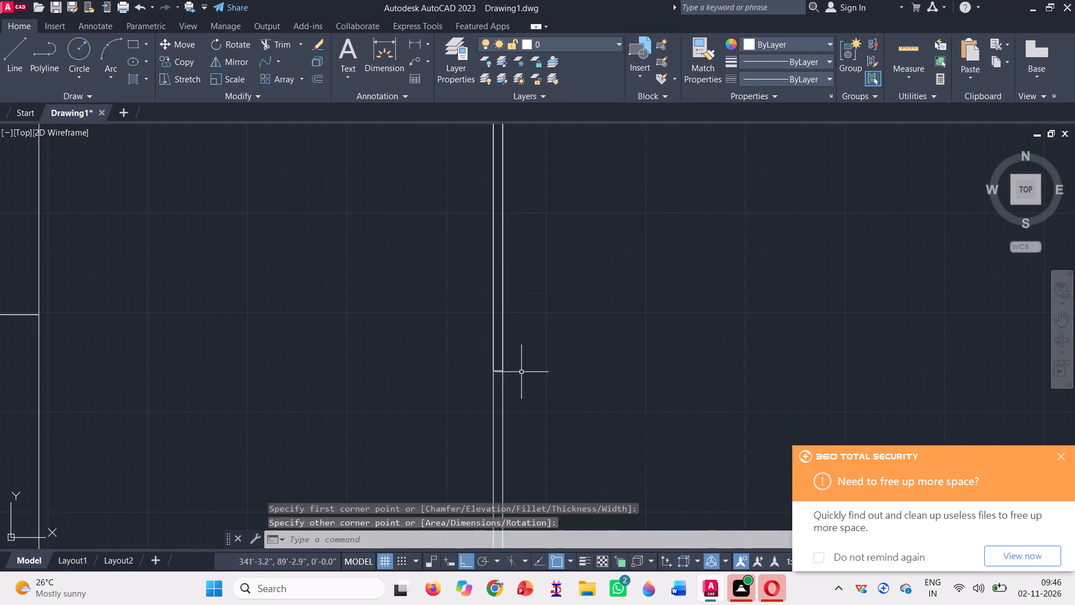
click(498, 372)
scroll(545, 361, down, 2)
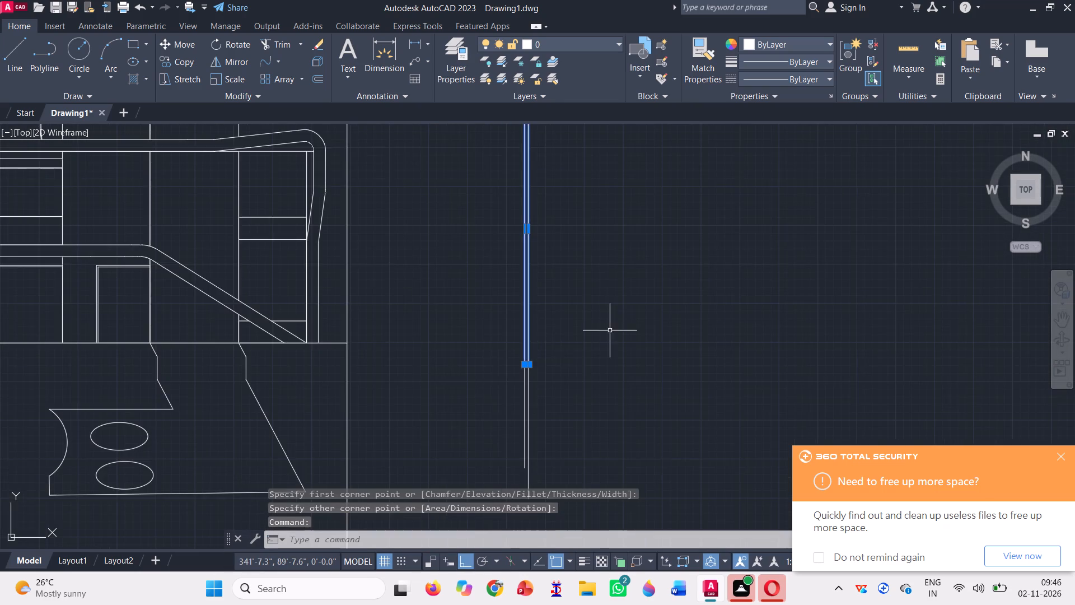
scroll(676, 286, down, 2)
text(co)
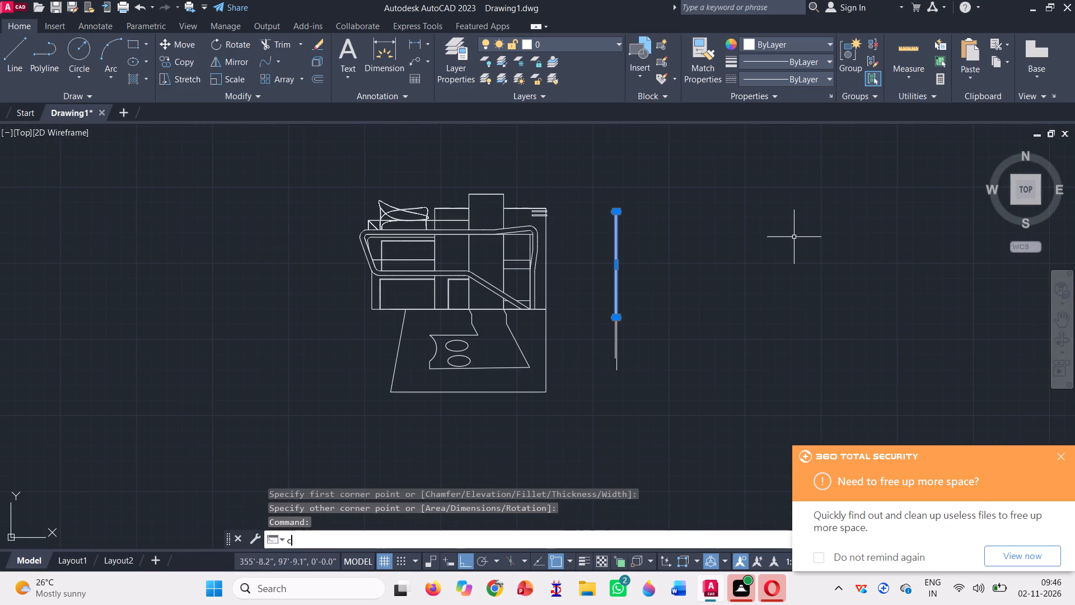
key(space)
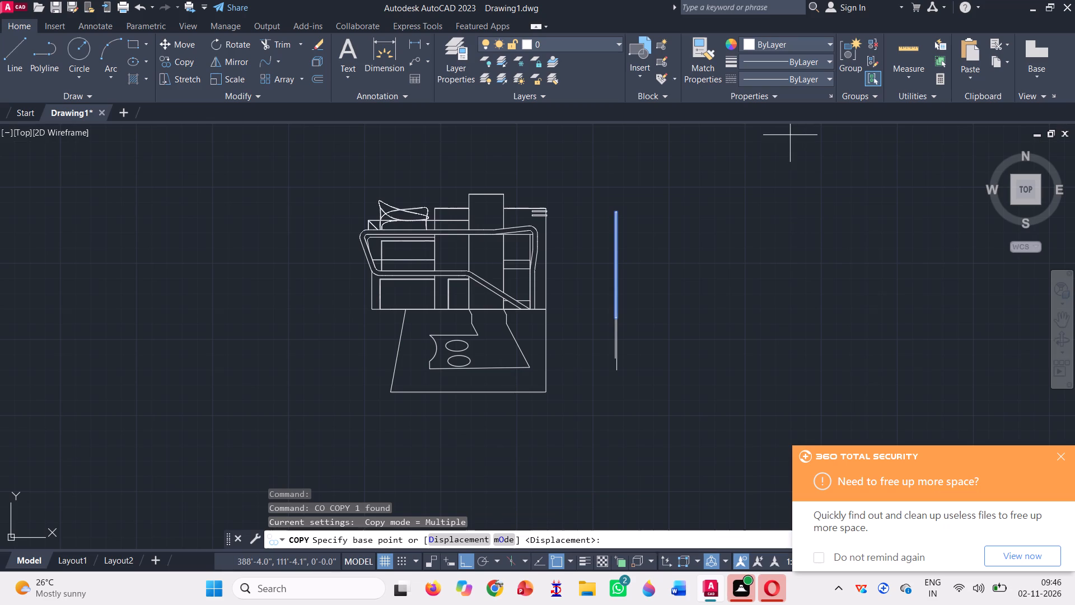
scroll(627, 210, up, 3)
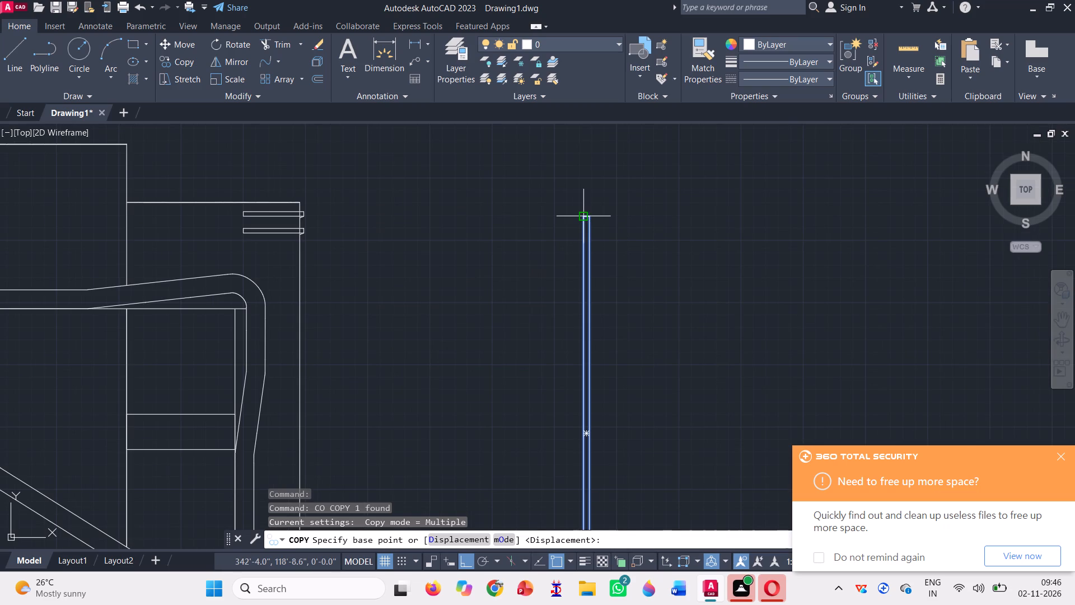
click(581, 219)
scroll(551, 216, down, 1)
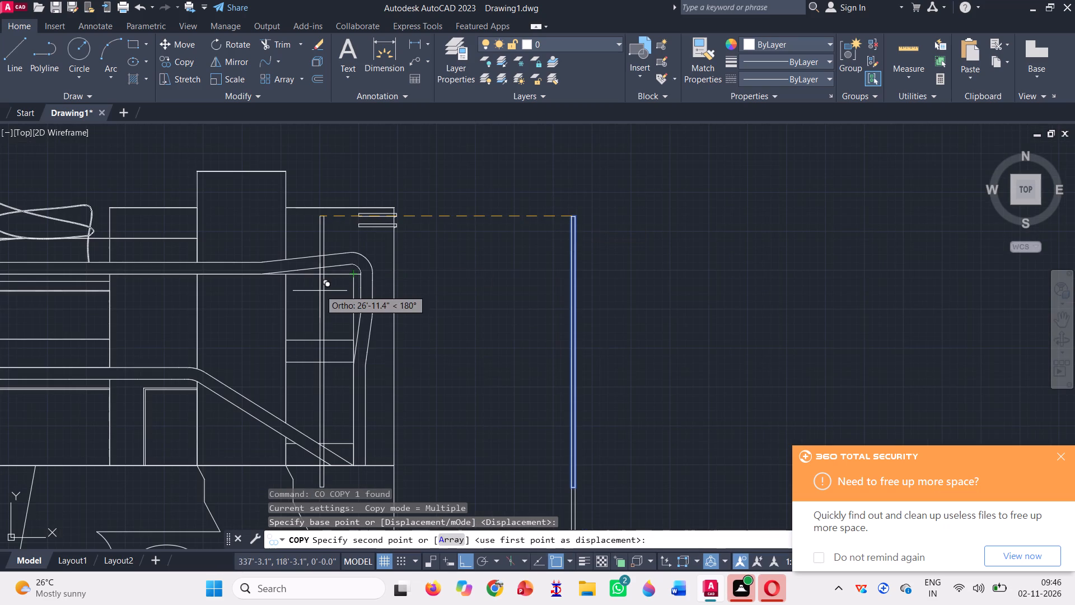
scroll(320, 288, up, 2)
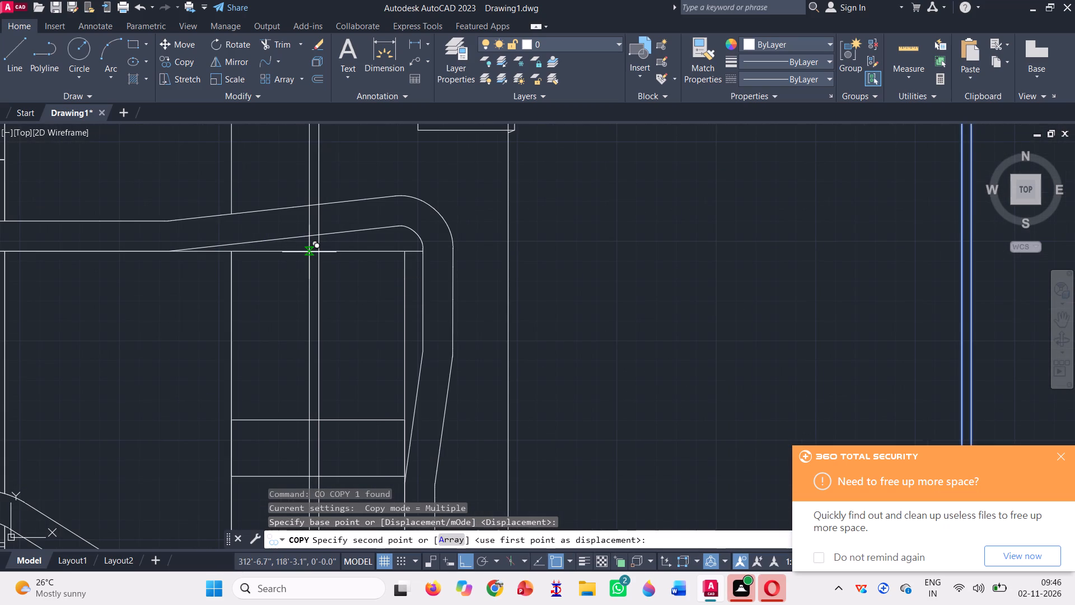
click(321, 255)
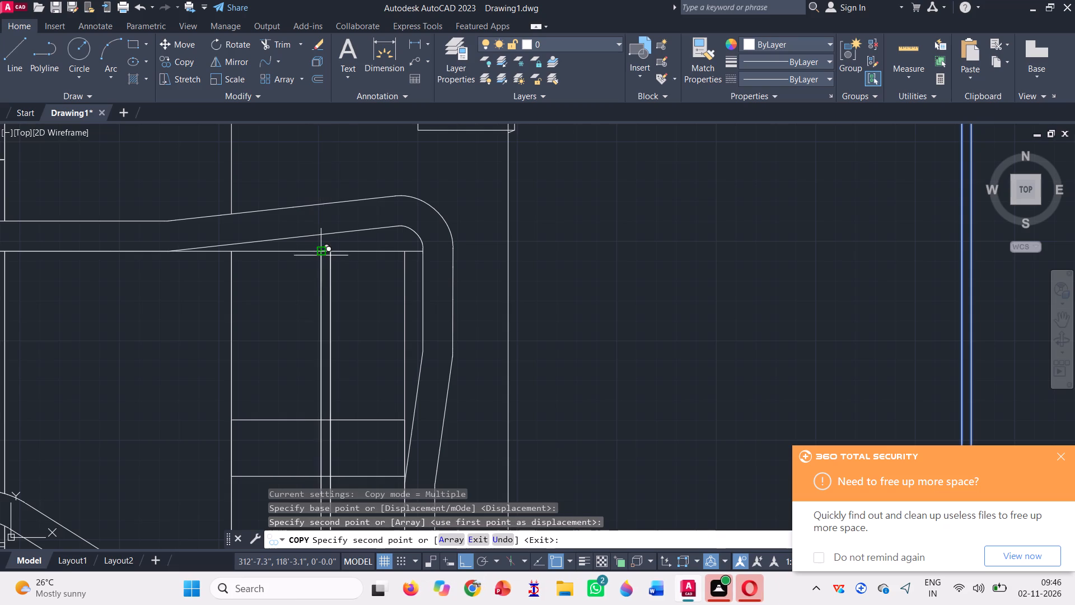
scroll(368, 243, down, 2)
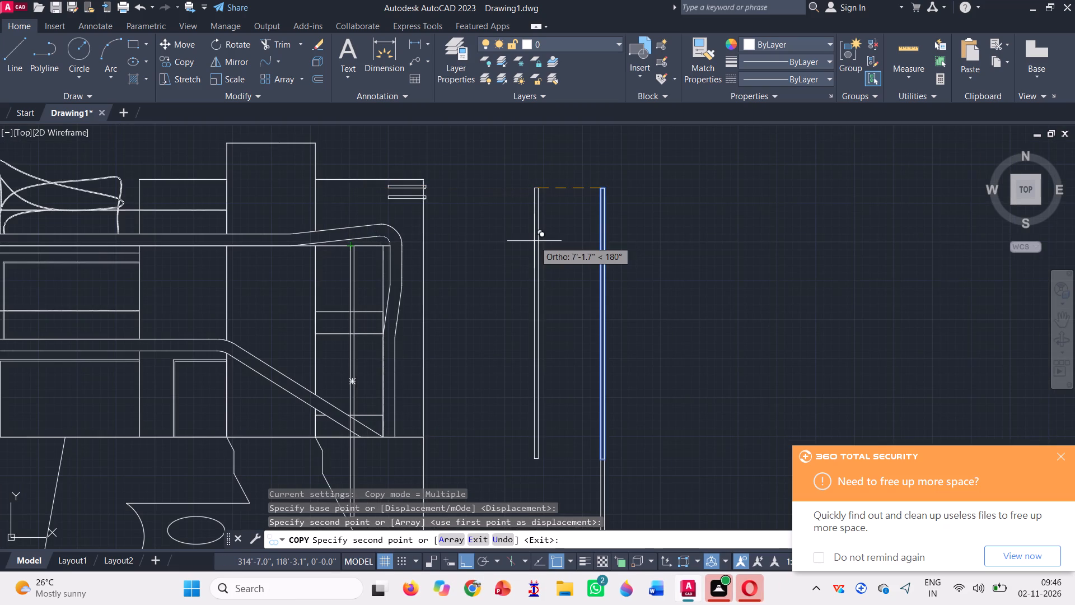
key(Escape)
Trim the copied narrow rectangle where it crosses the sloping band and where it extends below the ground line.
scroll(534, 239, down, 1)
scroll(426, 395, up, 2)
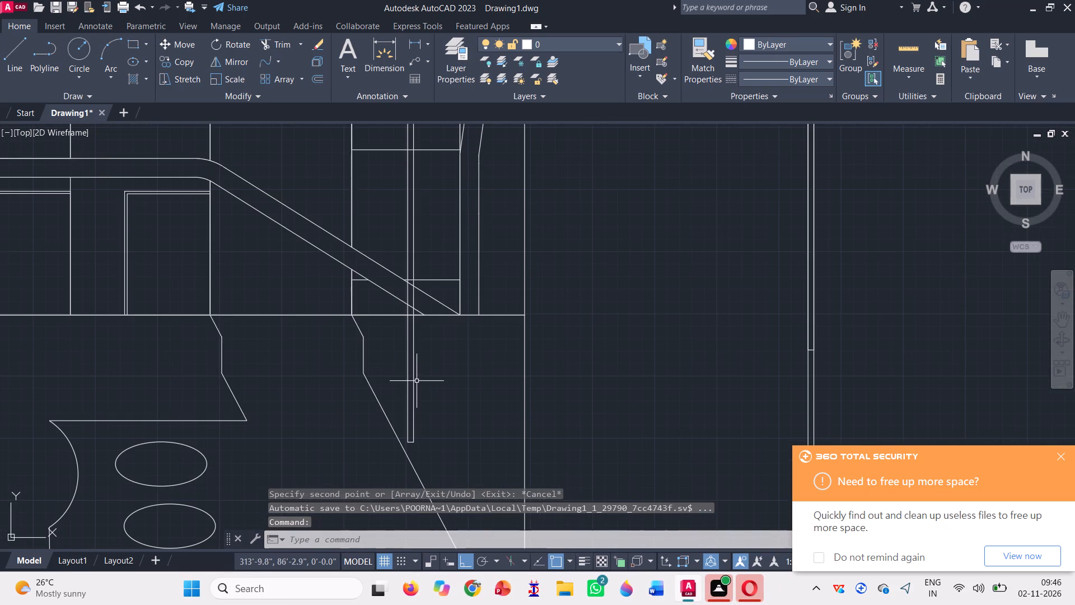
click(282, 44)
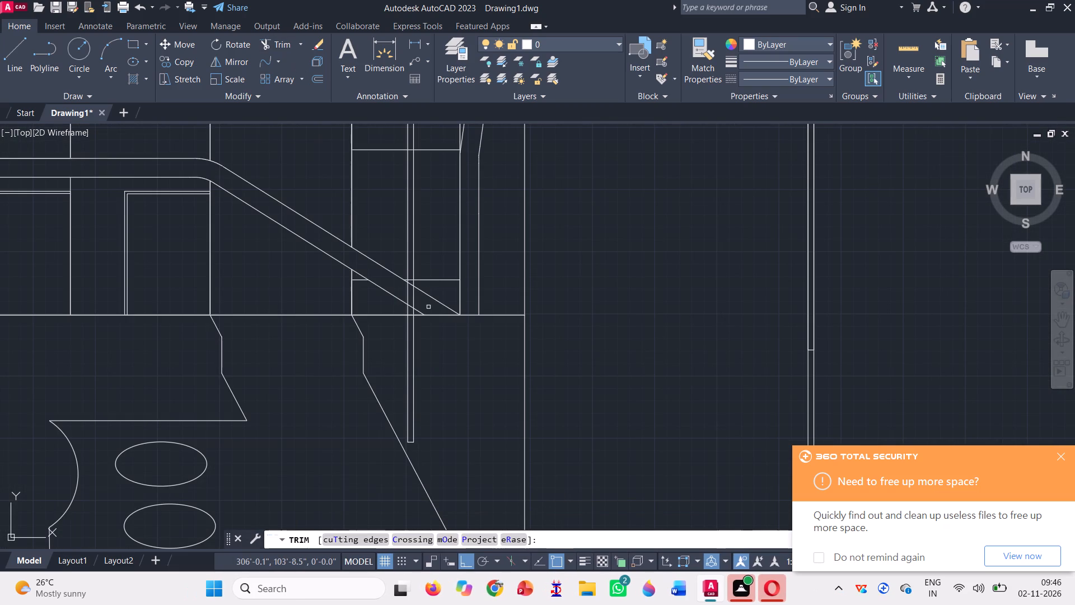
click(404, 290)
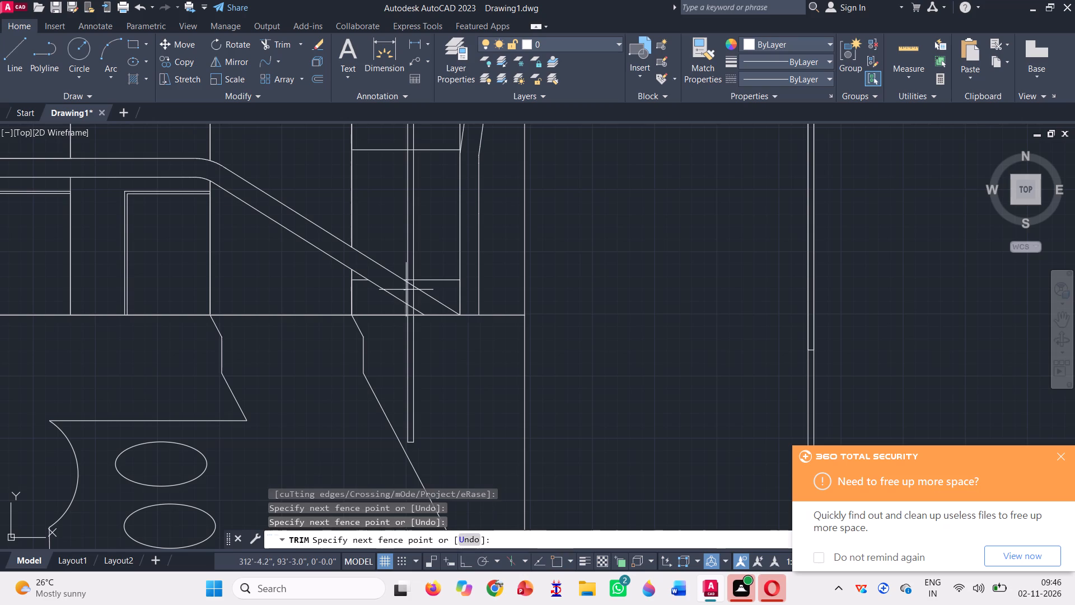
click(418, 301)
click(419, 345)
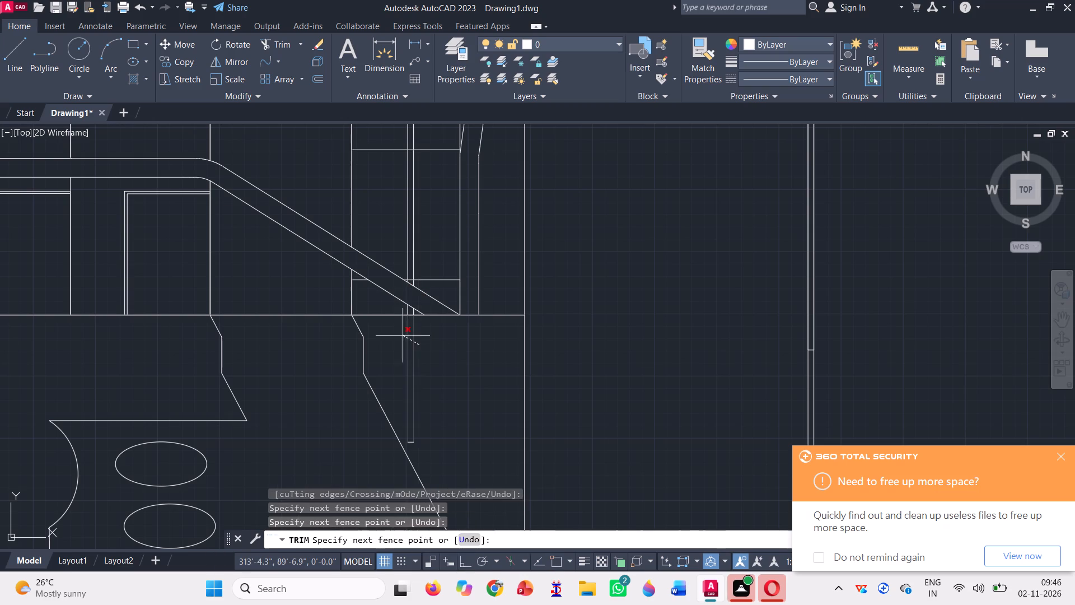
click(401, 334)
scroll(425, 457, up, 3)
click(360, 406)
click(364, 386)
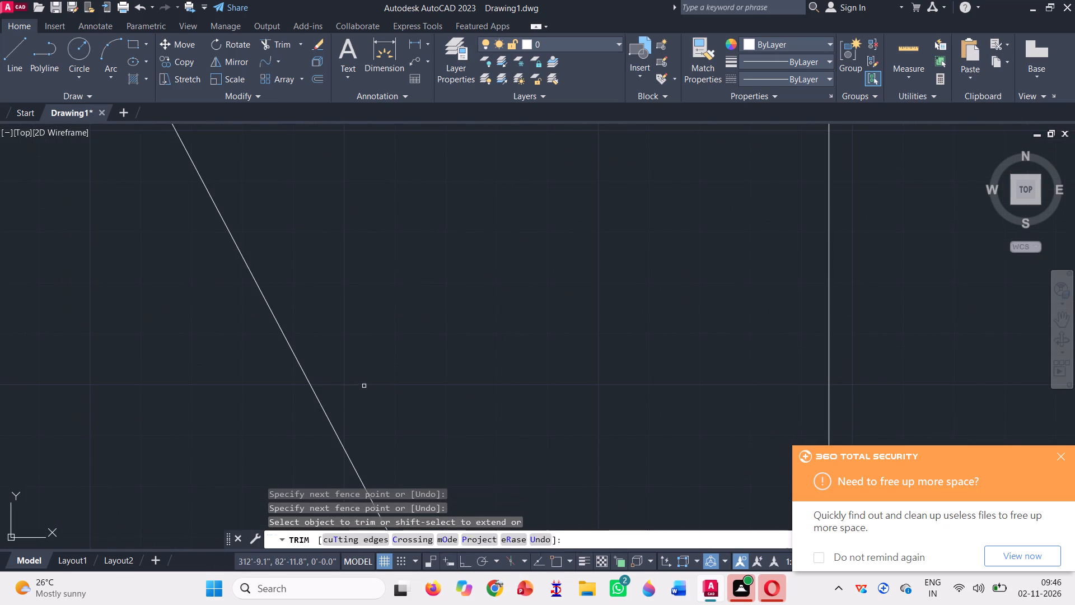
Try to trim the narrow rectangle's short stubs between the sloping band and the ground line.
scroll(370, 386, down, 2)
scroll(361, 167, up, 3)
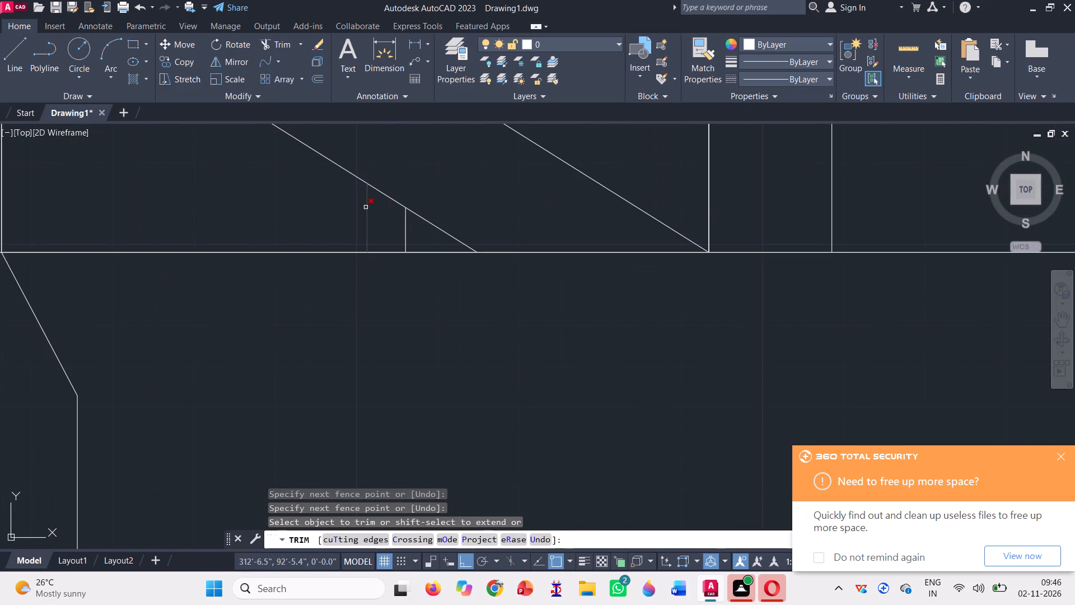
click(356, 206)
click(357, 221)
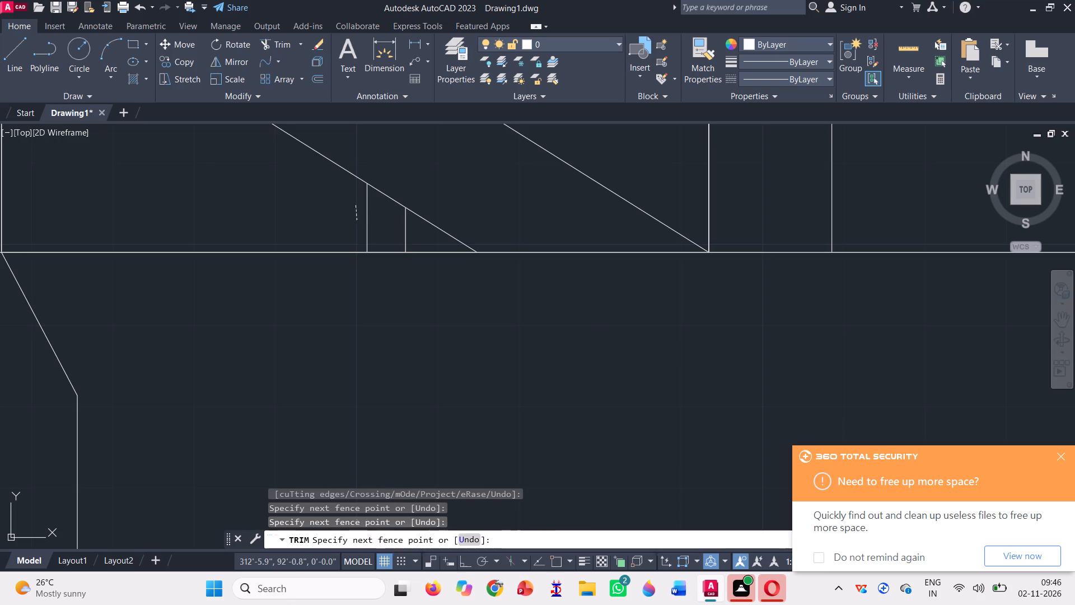
Trim the east bay's lowest horizontal line between the narrow rectangle's two edges, just above the sloping band.
scroll(408, 321, down, 2)
scroll(410, 210, up, 3)
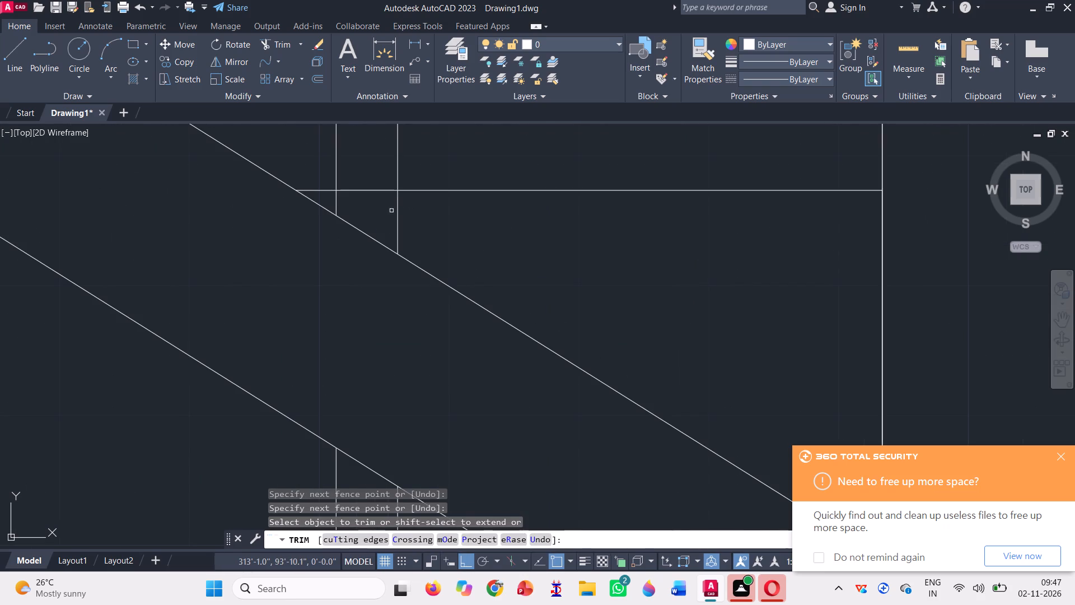
click(372, 197)
click(372, 178)
scroll(382, 258, down, 4)
scroll(422, 292, down, 2)
scroll(447, 360, down, 1)
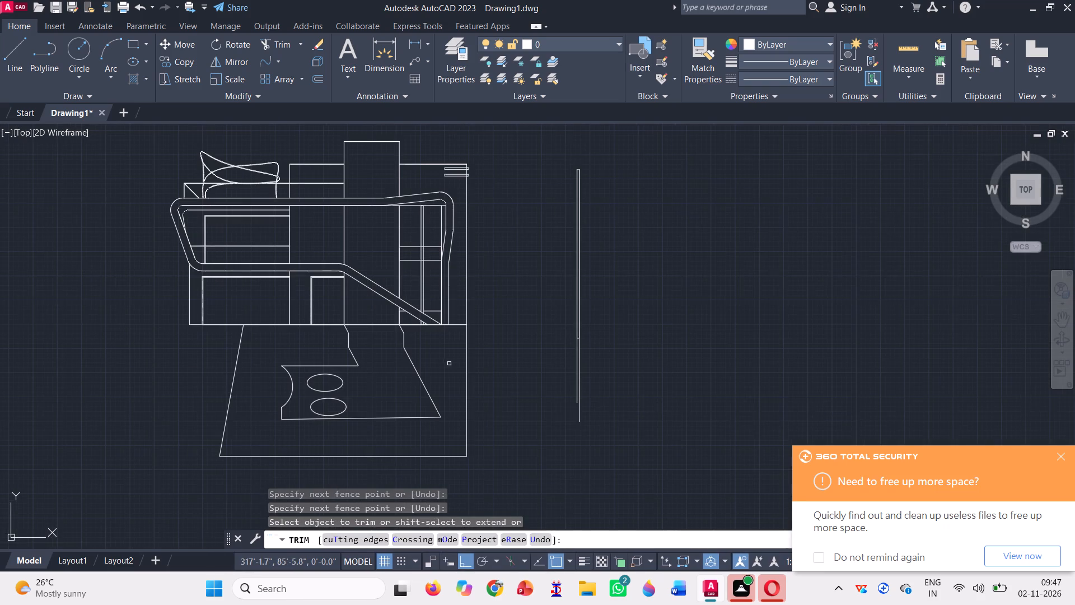
key(Escape)
Copy the narrow vertical divider, together with its two stubs below the sloping band, to just east of the original along the frame's underside.
scroll(428, 232, up, 2)
click(423, 230)
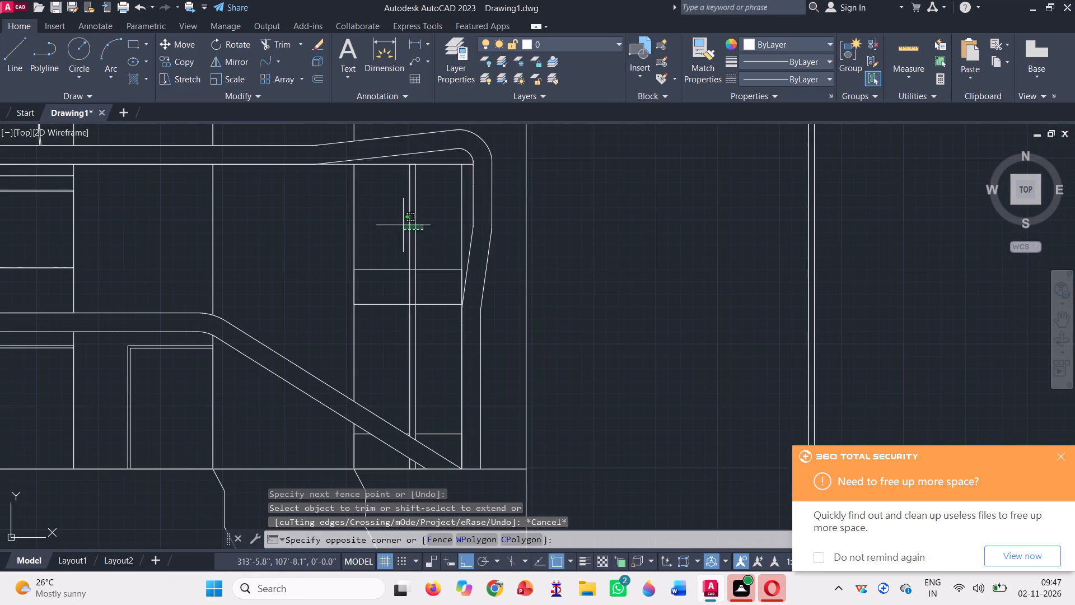
click(403, 225)
scroll(403, 225, down, 2)
scroll(419, 299, up, 1)
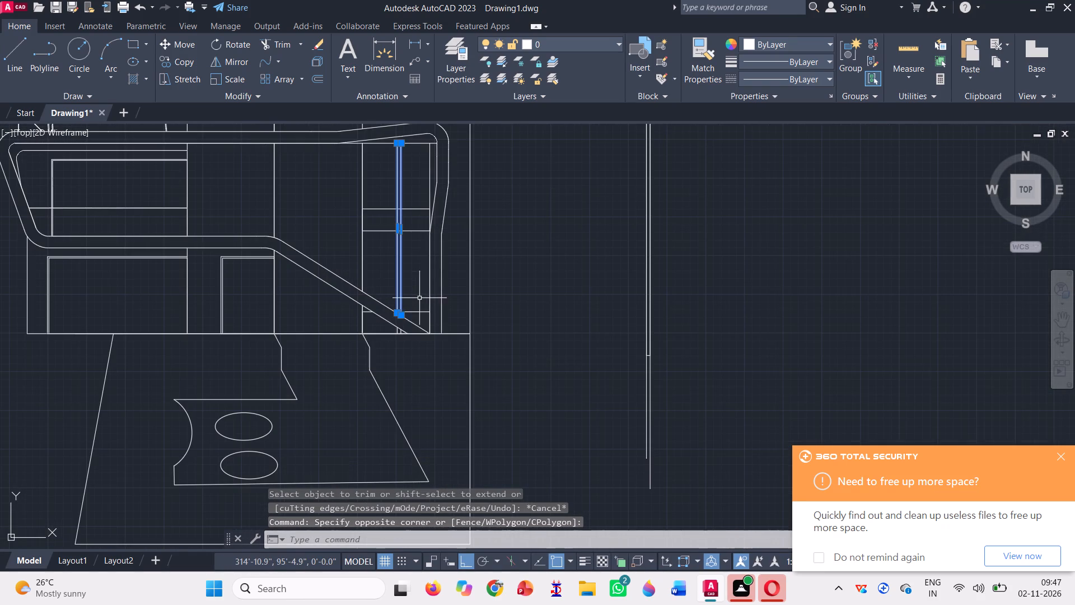
scroll(401, 335, up, 6)
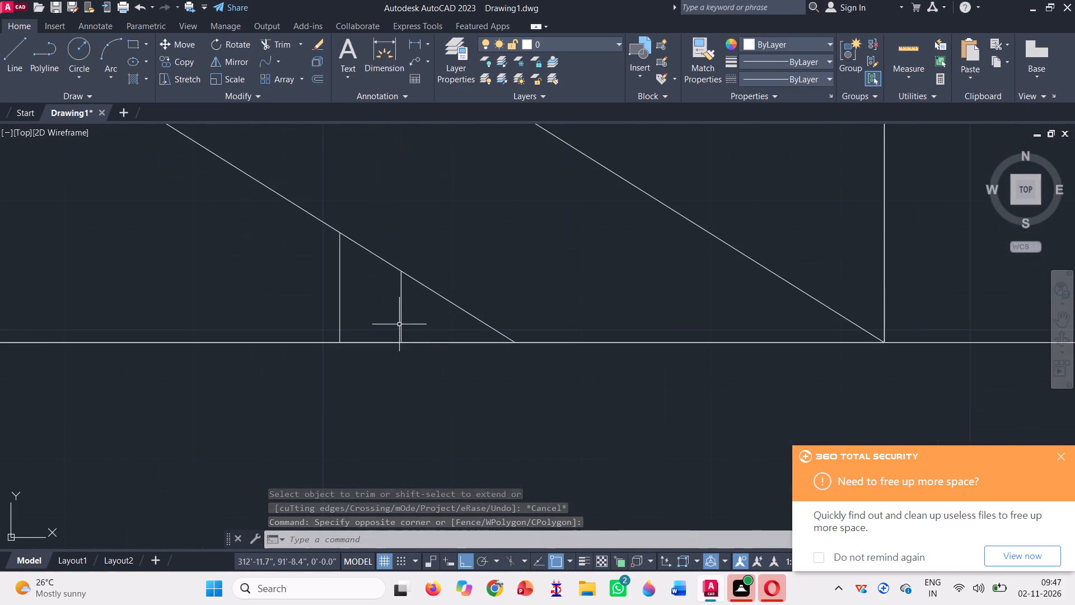
click(403, 325)
drag(347, 309, 341, 309)
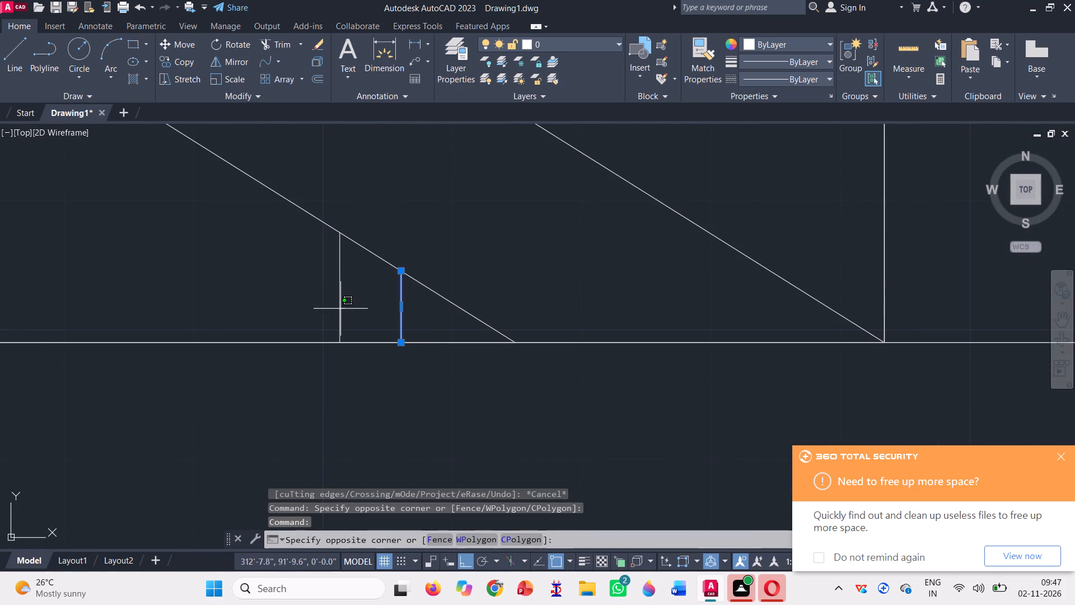
click(326, 296)
scroll(352, 311, down, 3)
scroll(389, 363, down, 4)
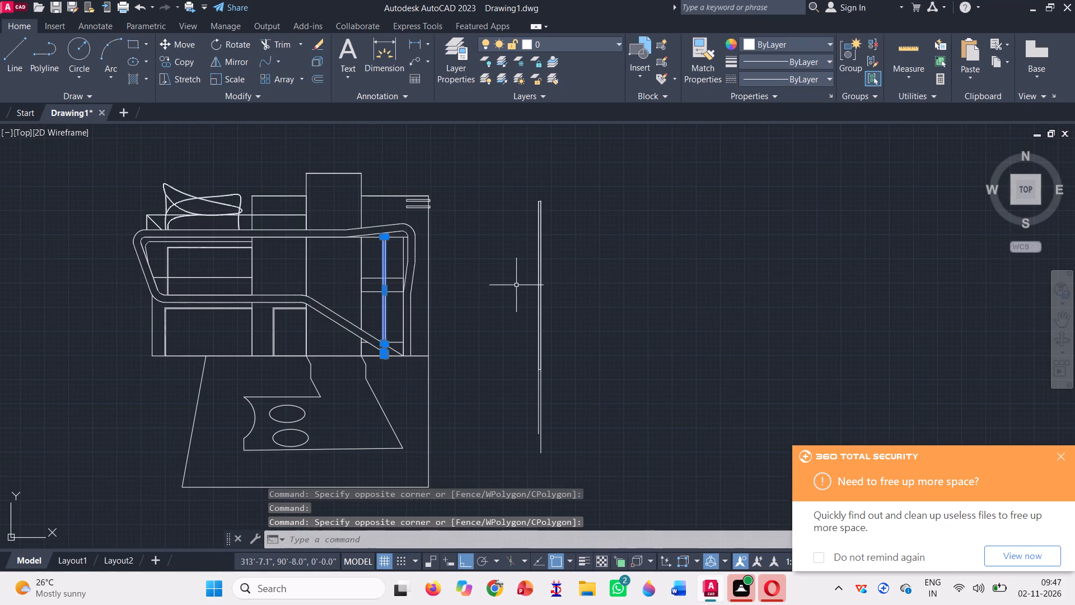
text(co)
key(space)
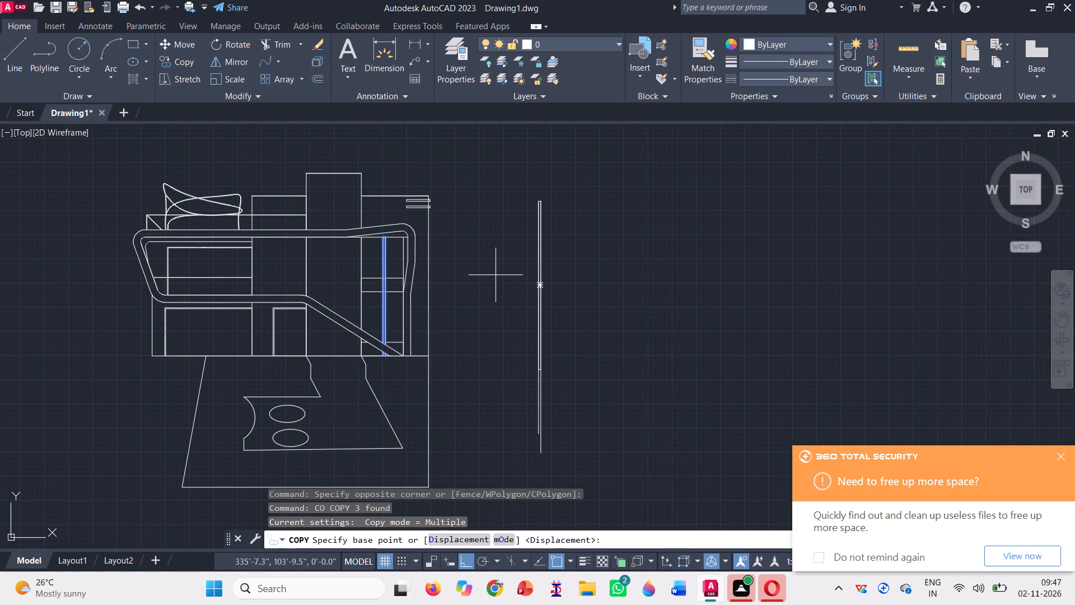
scroll(460, 256, up, 3)
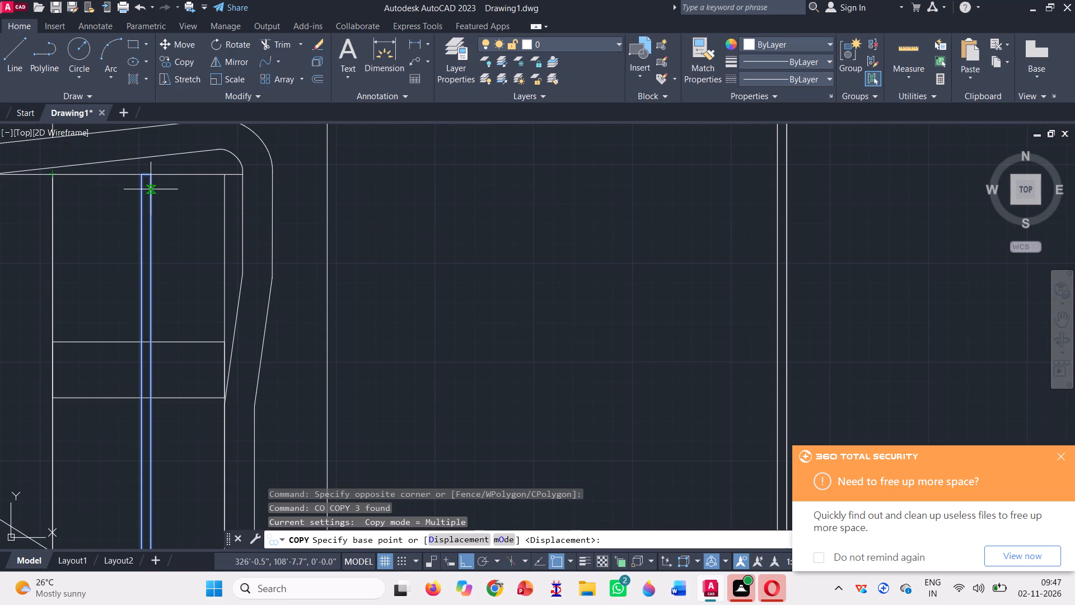
click(141, 175)
scroll(151, 176, up, 1)
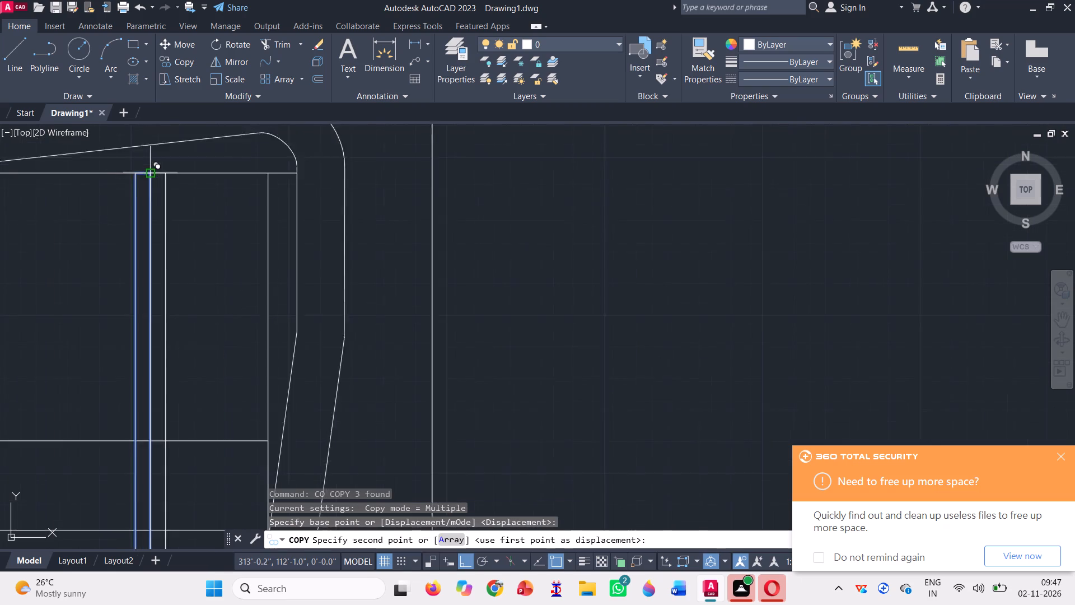
scroll(151, 176, up, 2)
click(164, 168)
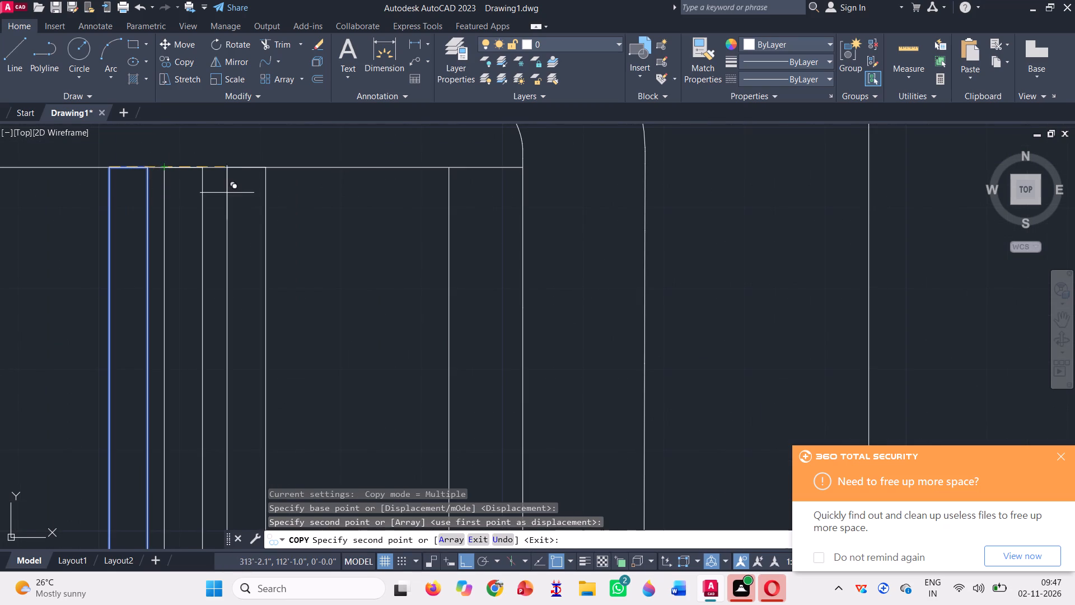
scroll(255, 191, down, 3)
scroll(319, 212, down, 1)
scroll(453, 273, down, 1)
key(space)
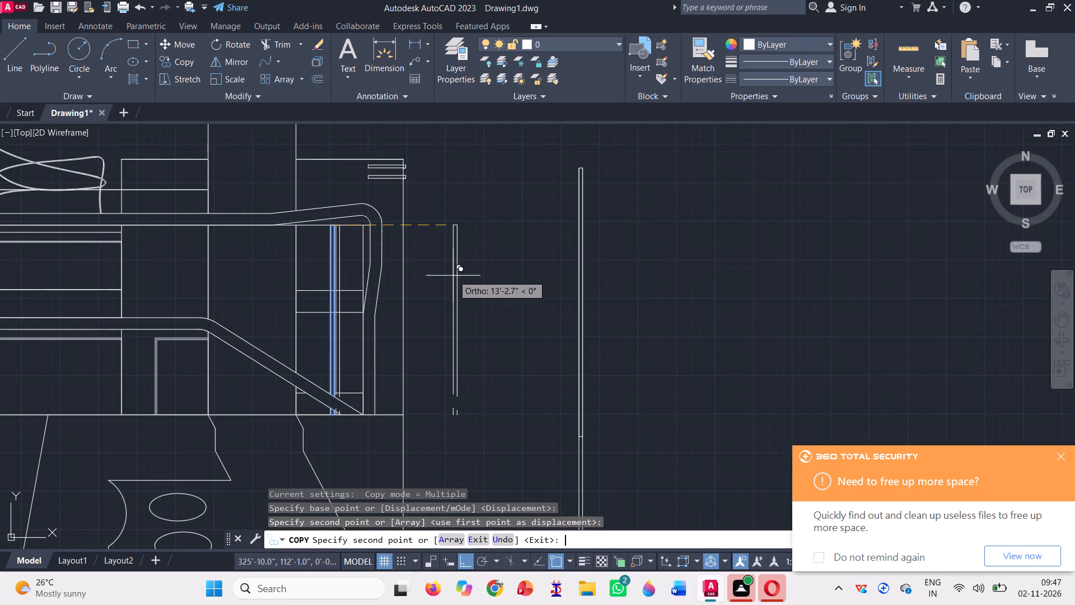
Trim the copied stubs where they project above the sloping band's lower edge.
click(269, 52)
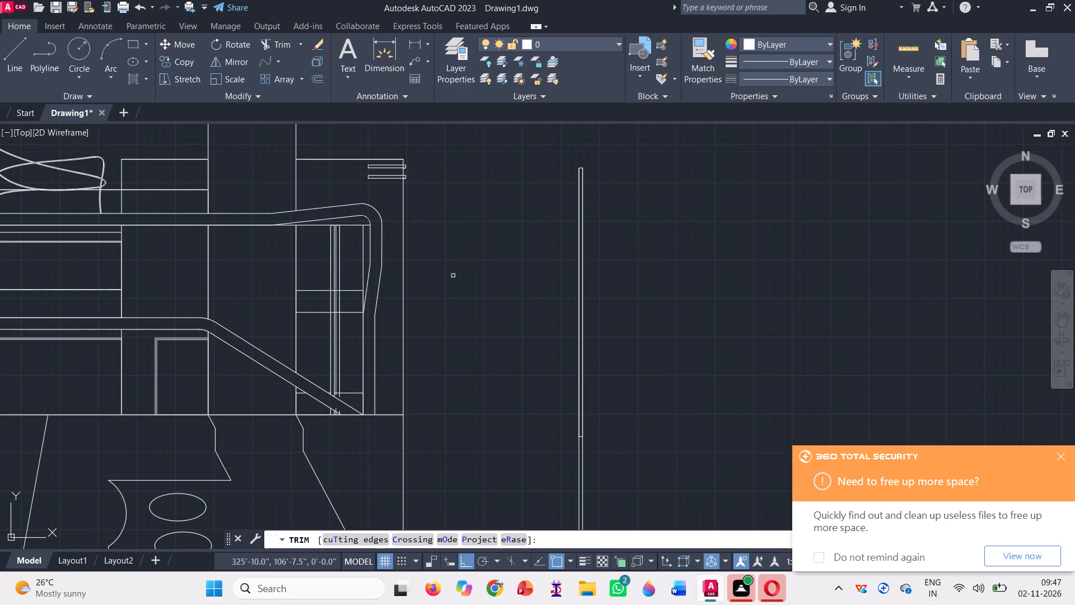
scroll(356, 424, up, 3)
scroll(285, 367, up, 2)
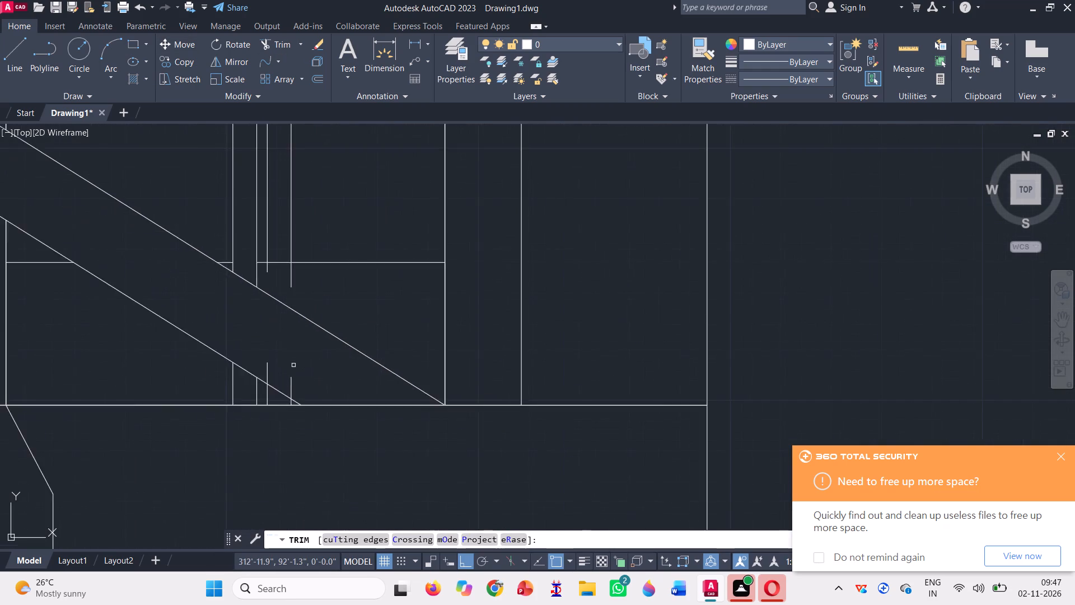
scroll(293, 365, up, 2)
click(174, 364)
click(338, 488)
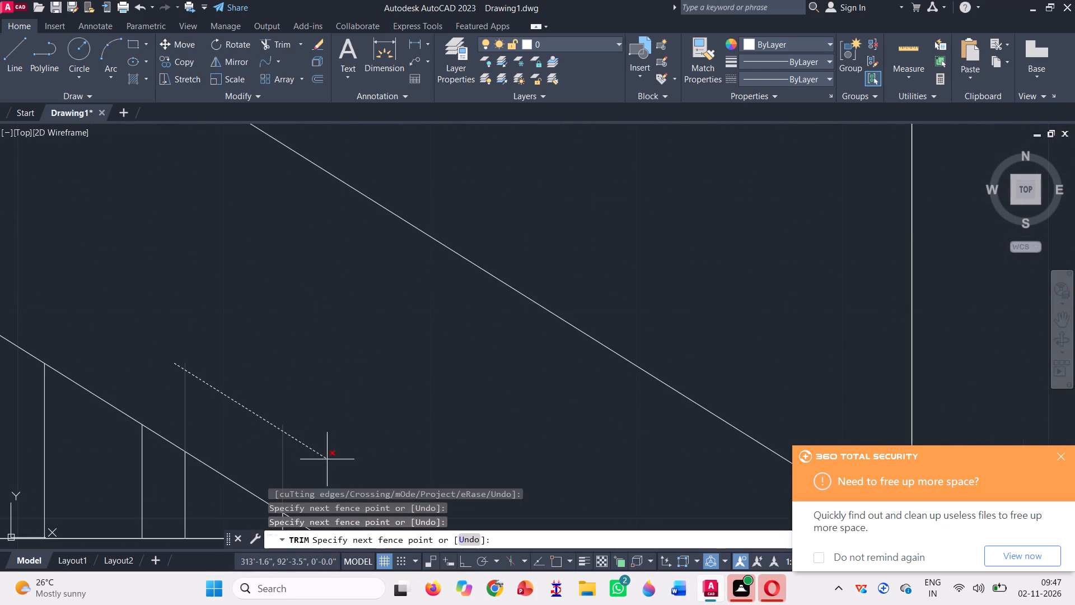
scroll(324, 441, down, 4)
click(320, 443)
scroll(399, 440, down, 2)
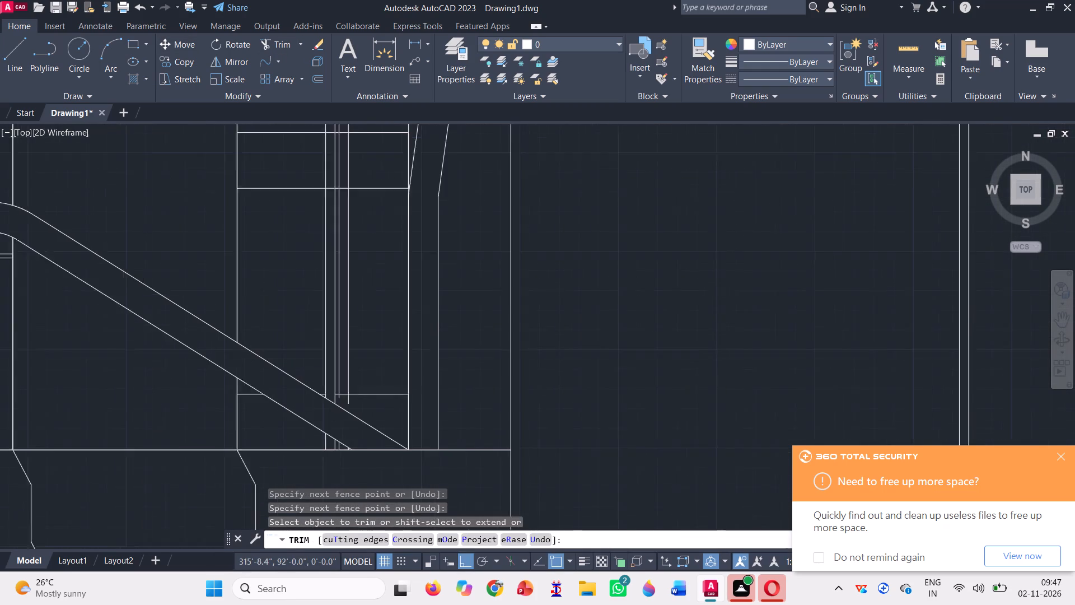
key(Escape)
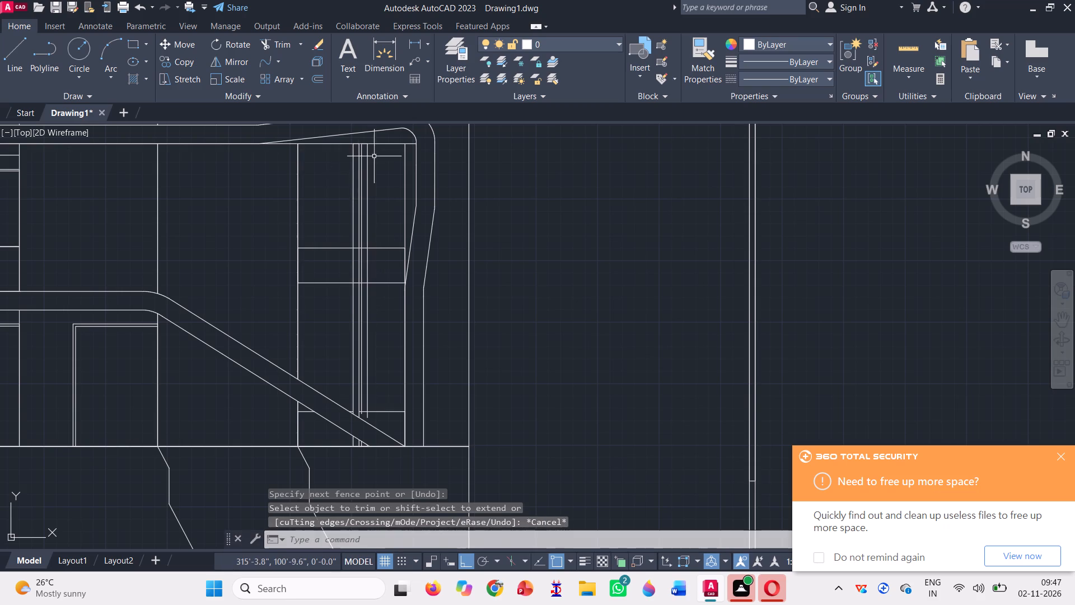
Copy the second narrow divider four times eastward along the frame's underside, keeping the same gap between strips.
scroll(374, 152, up, 2)
scroll(378, 274, down, 1)
scroll(347, 176, up, 3)
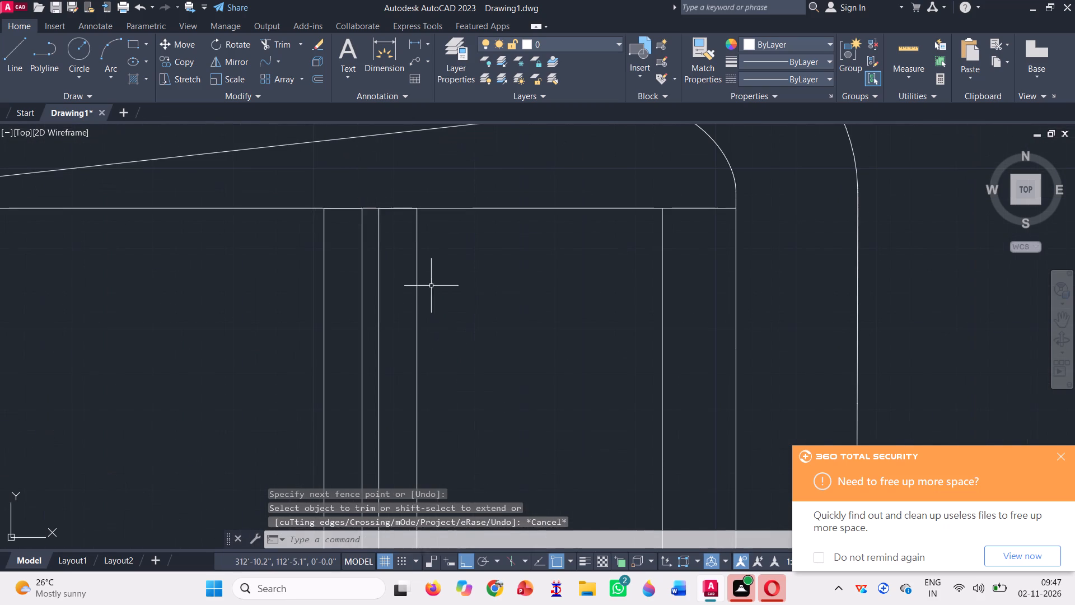
click(455, 313)
click(380, 259)
key(c)
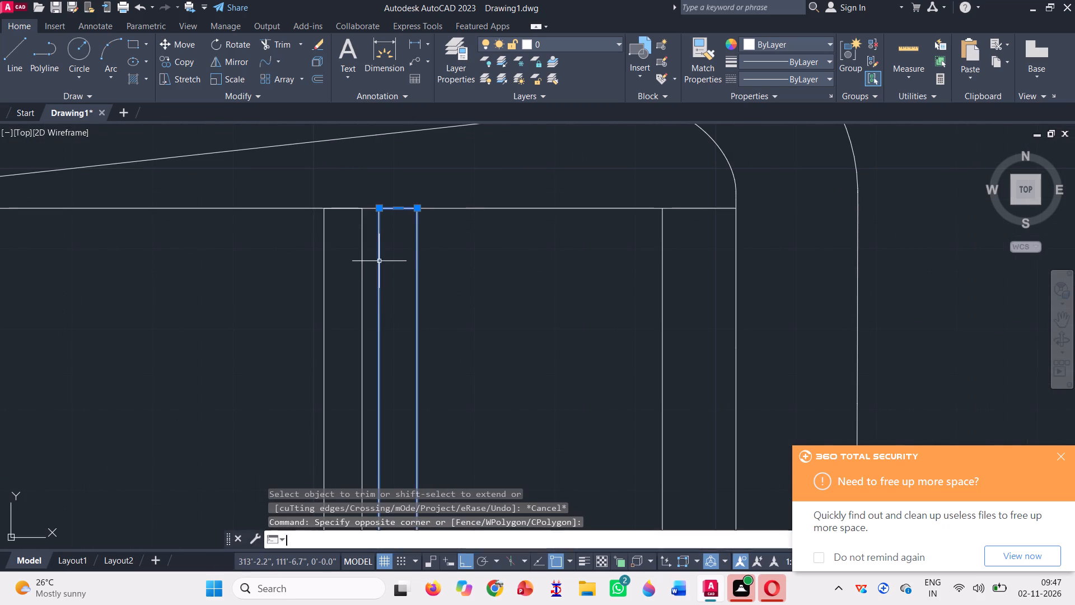
text(o)
key(space)
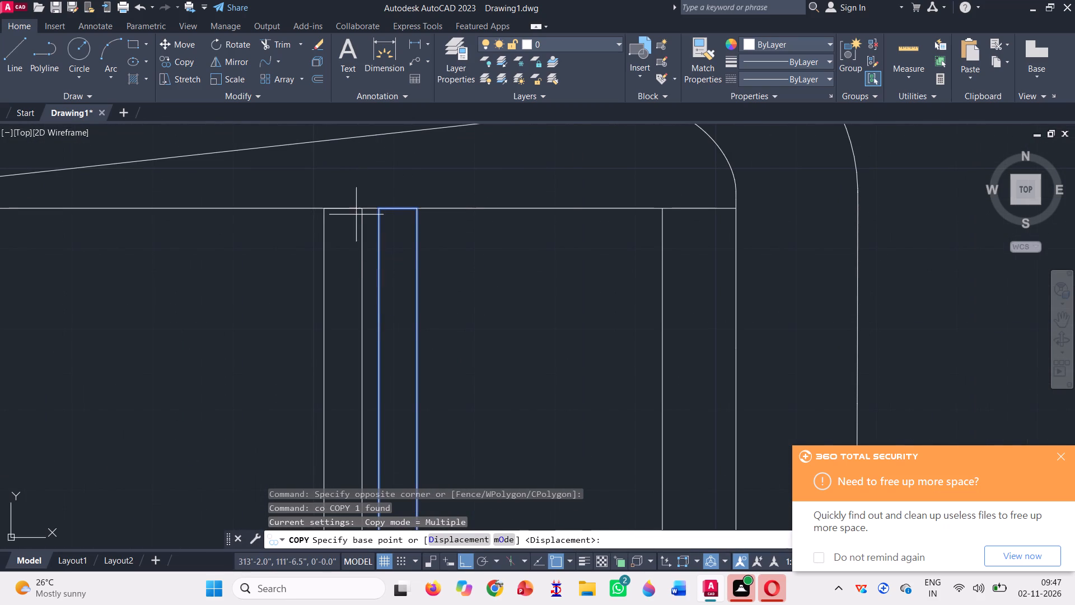
click(361, 210)
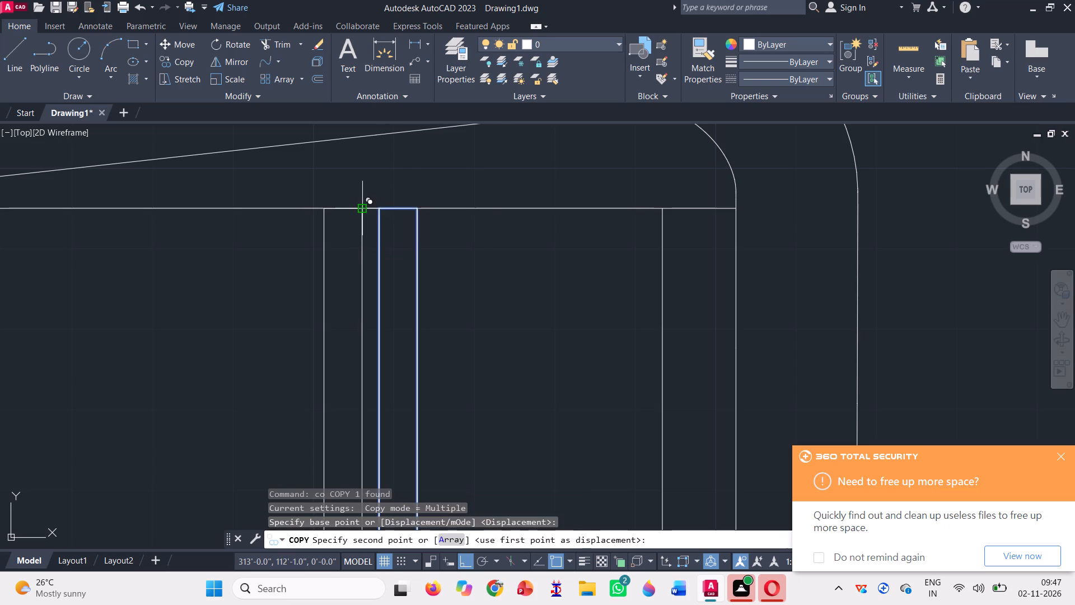
click(414, 210)
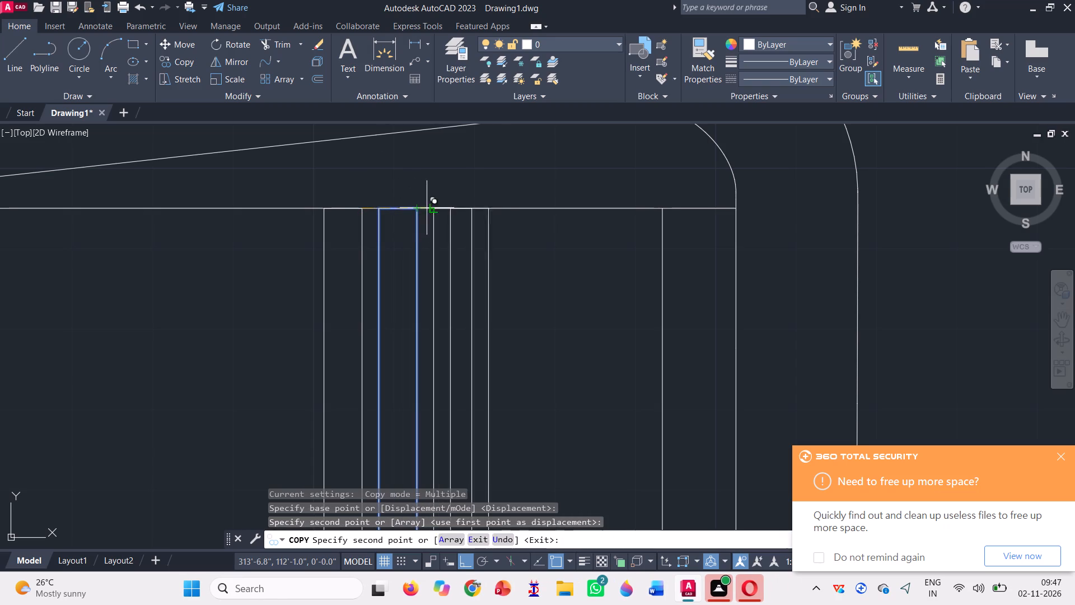
click(475, 210)
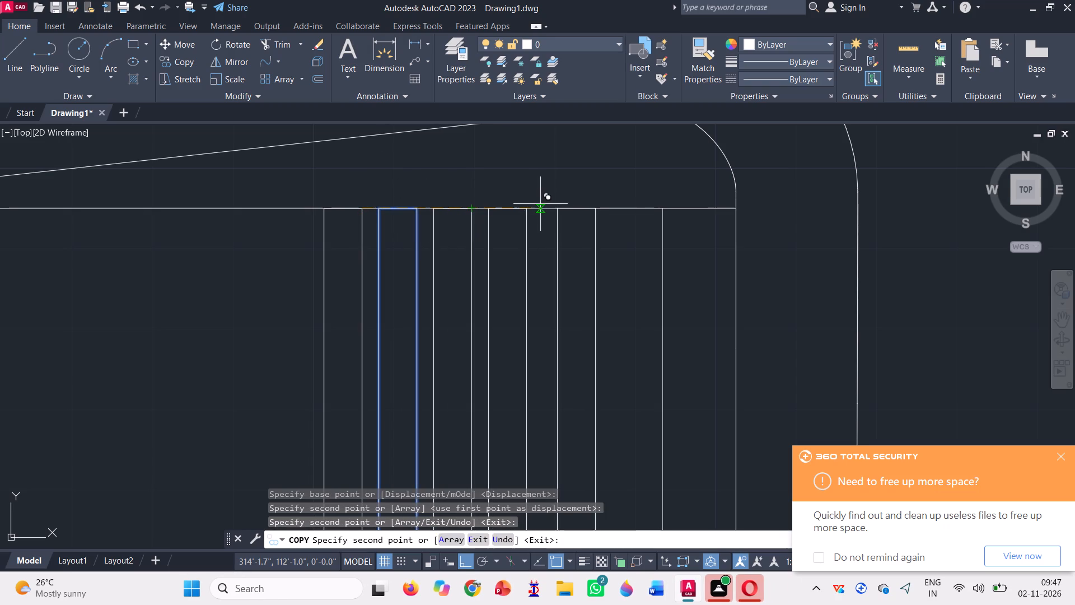
click(526, 211)
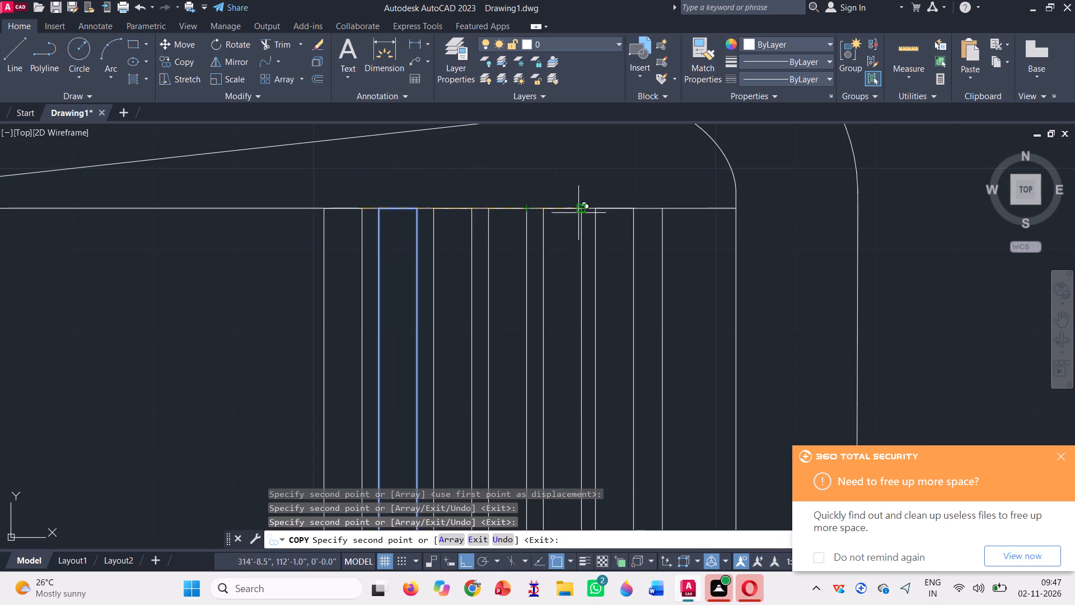
click(582, 208)
scroll(454, 193, down, 3)
key(space)
scroll(468, 171, down, 2)
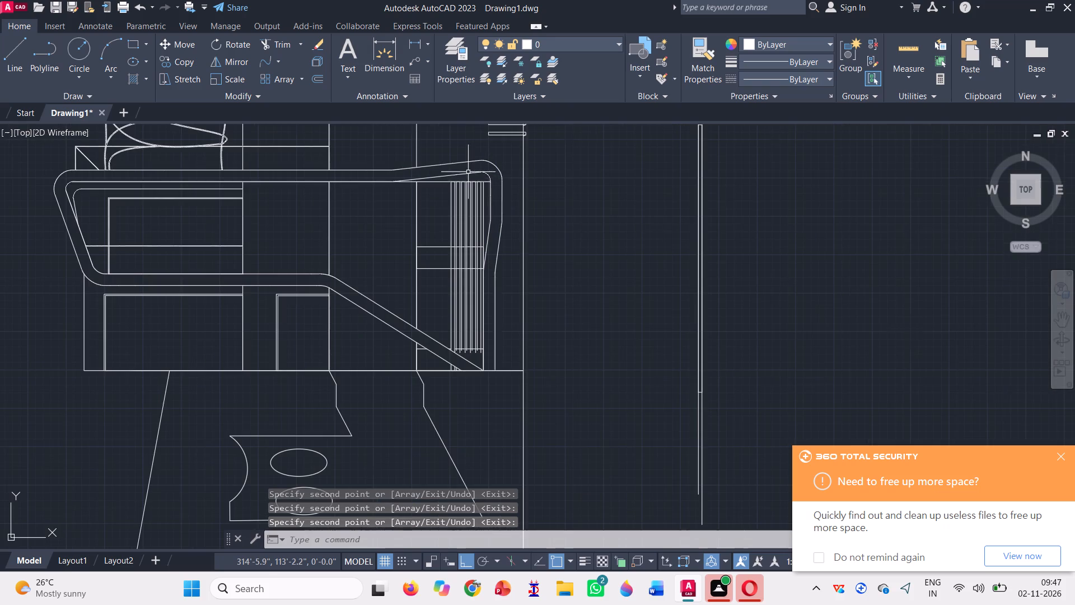
Extend the lower ends of the copied dividers' edges down to the ground line.
click(301, 45)
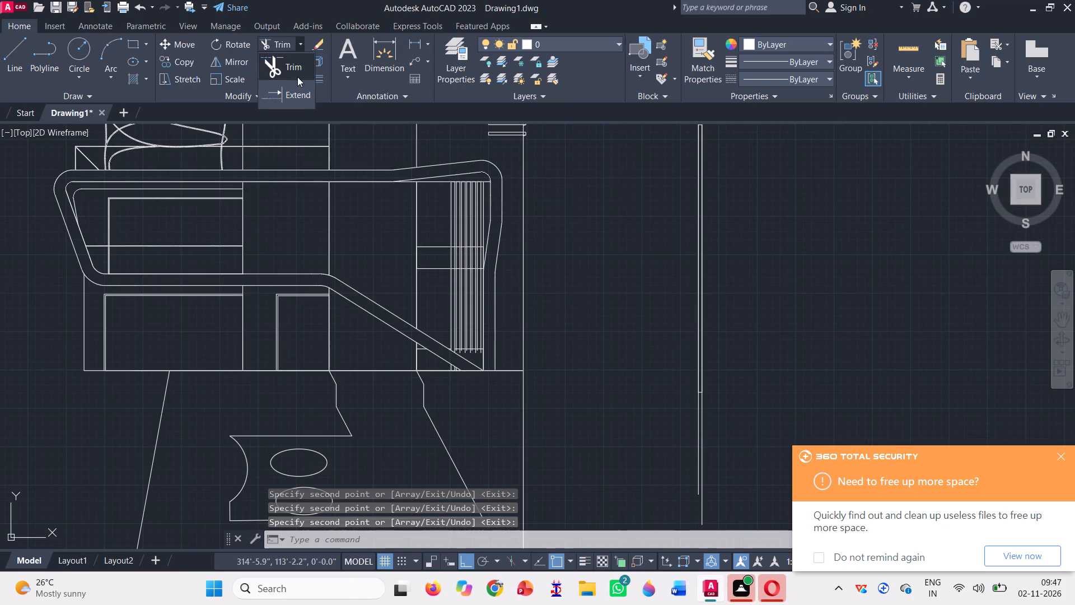
click(298, 94)
scroll(490, 376, up, 3)
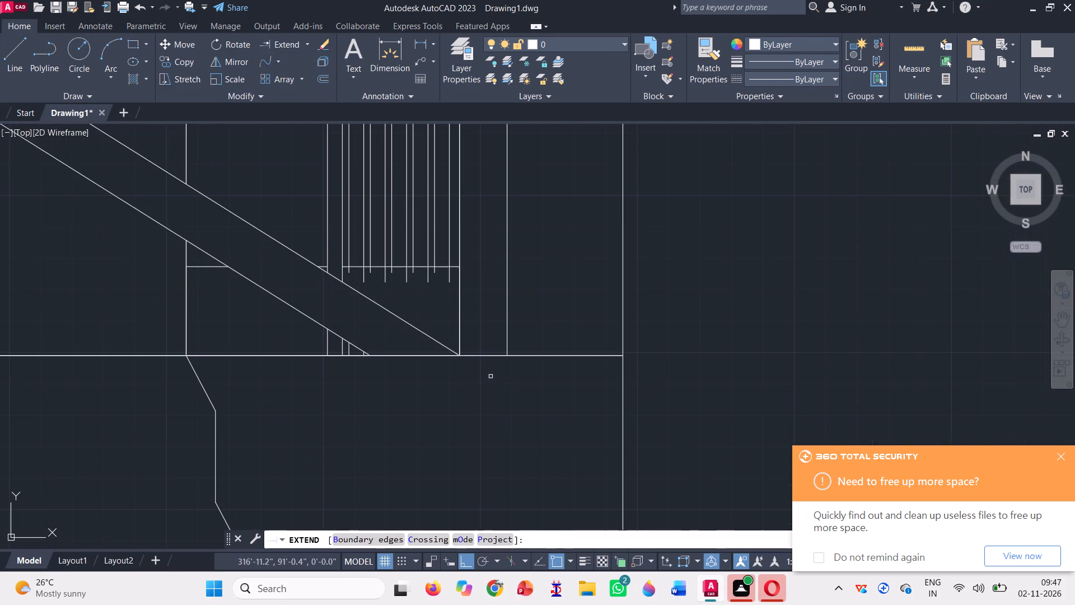
click(454, 280)
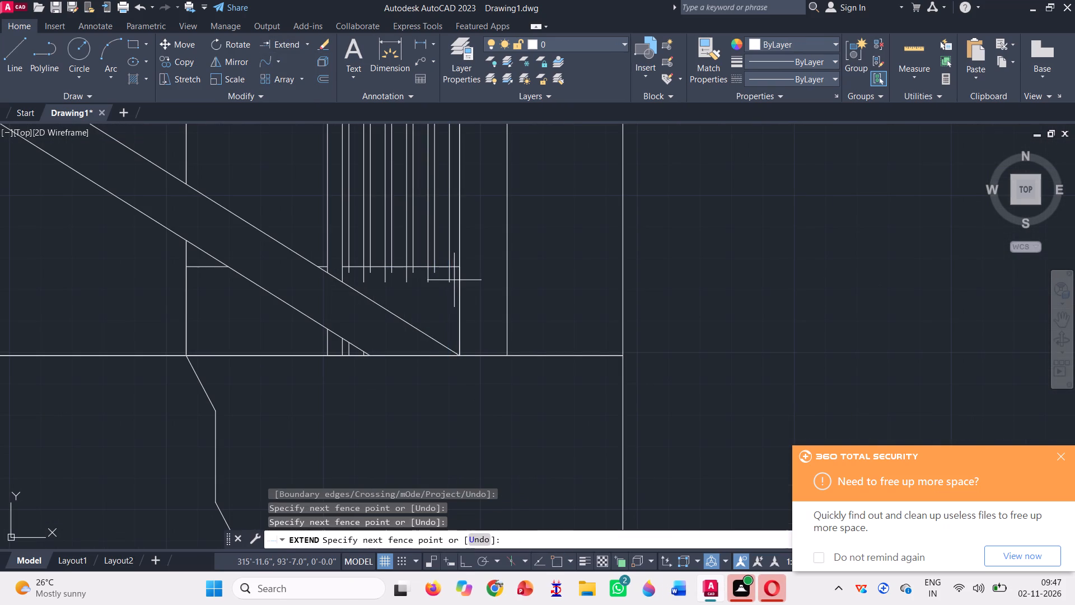
click(345, 272)
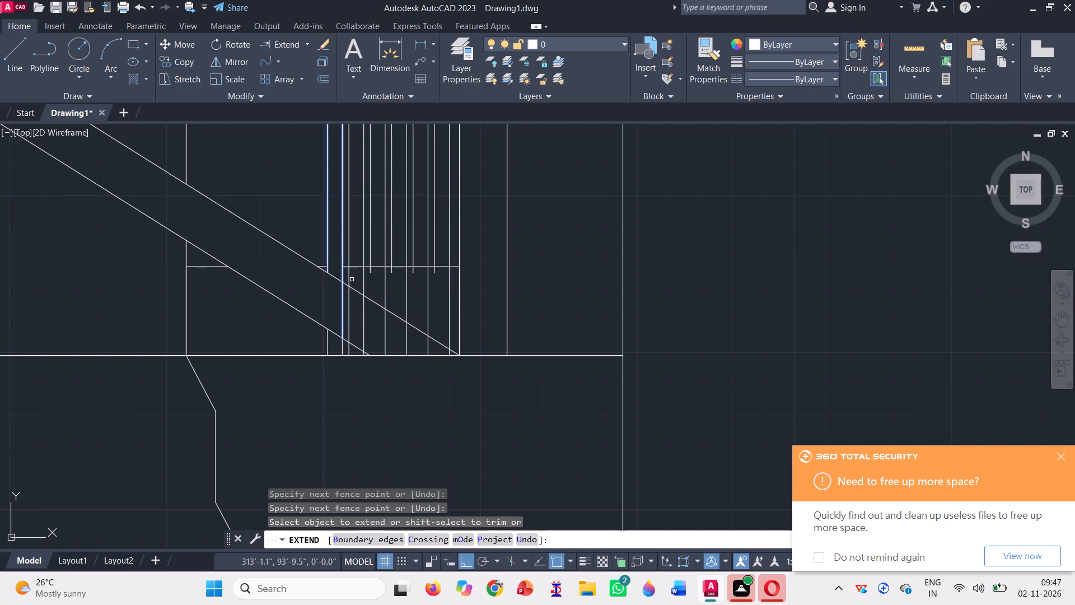
scroll(371, 274, up, 3)
click(350, 267)
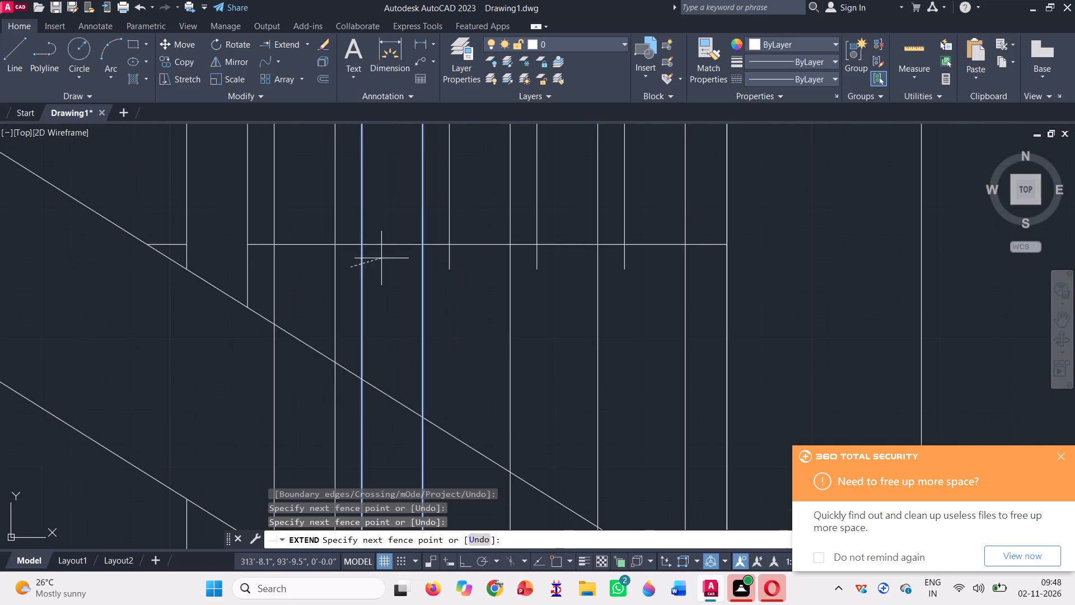
click(629, 259)
scroll(402, 316, down, 3)
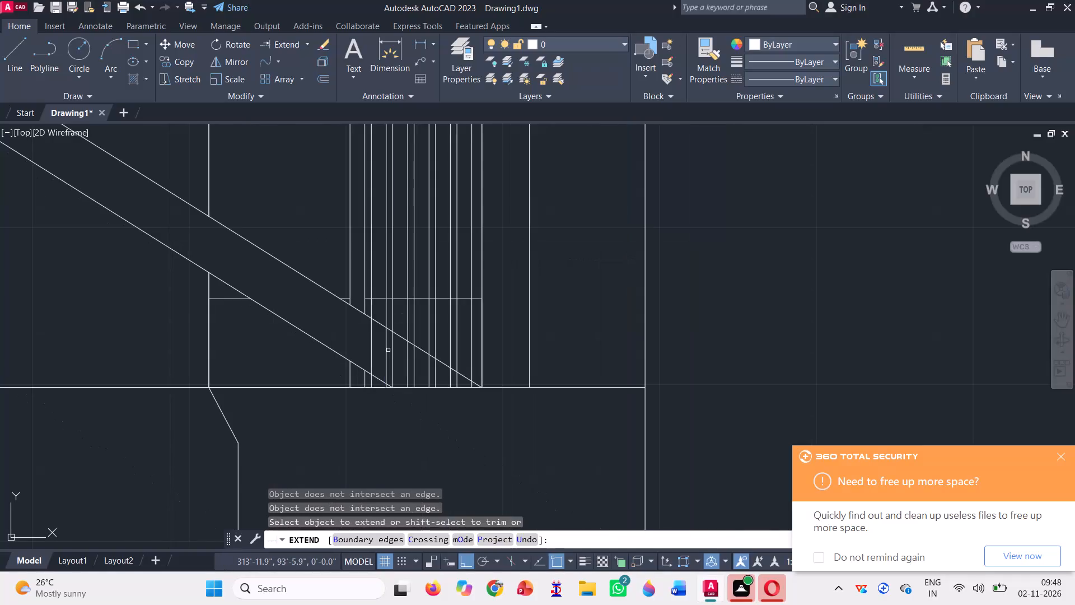
key(space)
Trim the copied dividers' edges below the sloping band's upper edge, including the easternmost edge near the band's tip.
click(310, 43)
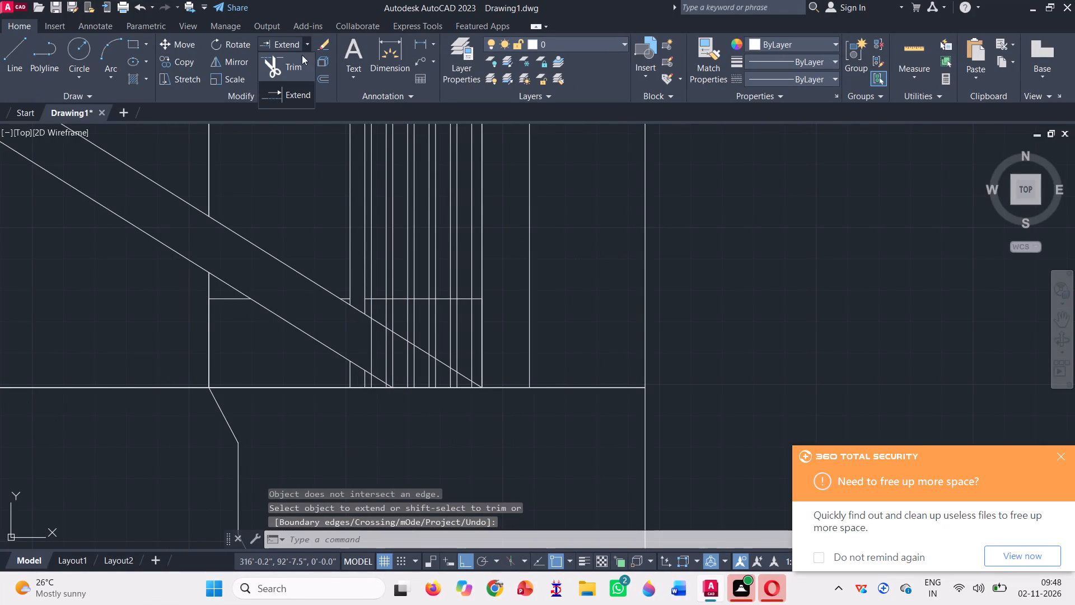
click(287, 69)
scroll(385, 341, up, 2)
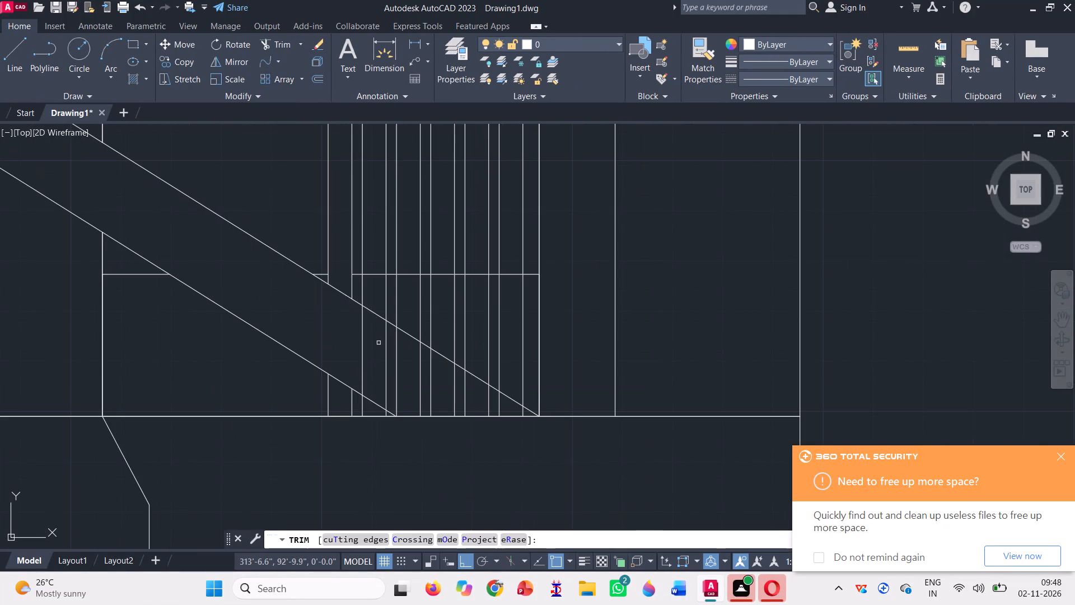
click(322, 317)
scroll(502, 409, up, 3)
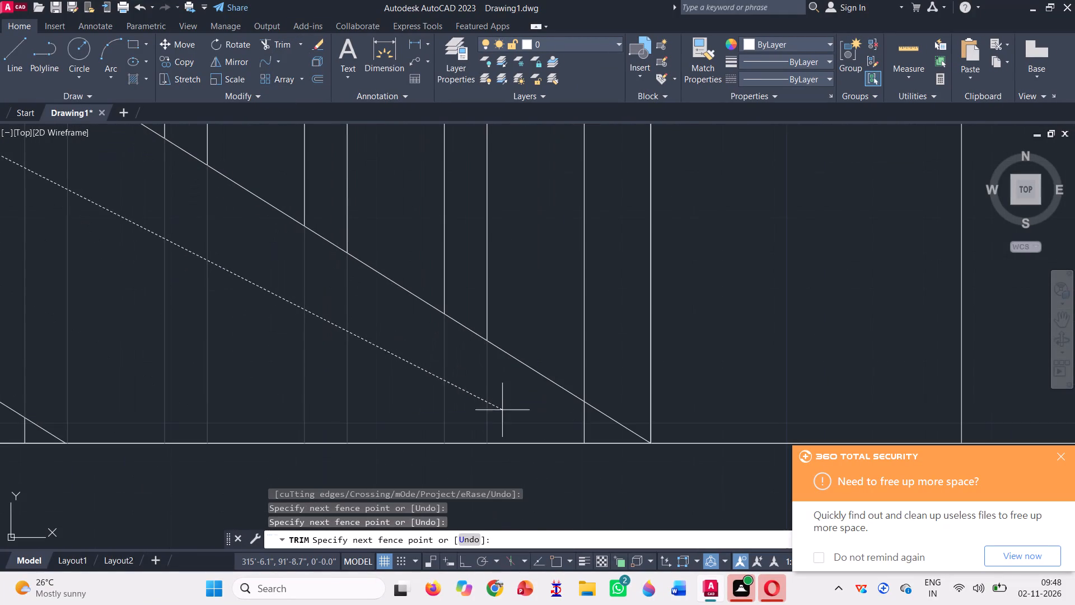
click(546, 410)
scroll(528, 418, down, 3)
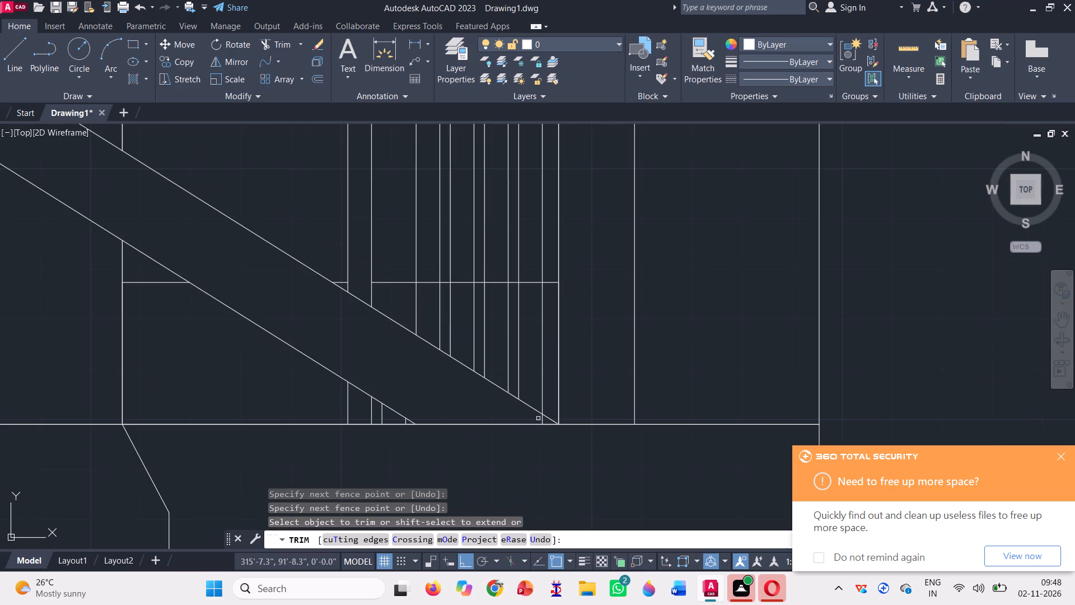
click(543, 418)
scroll(532, 434, down, 3)
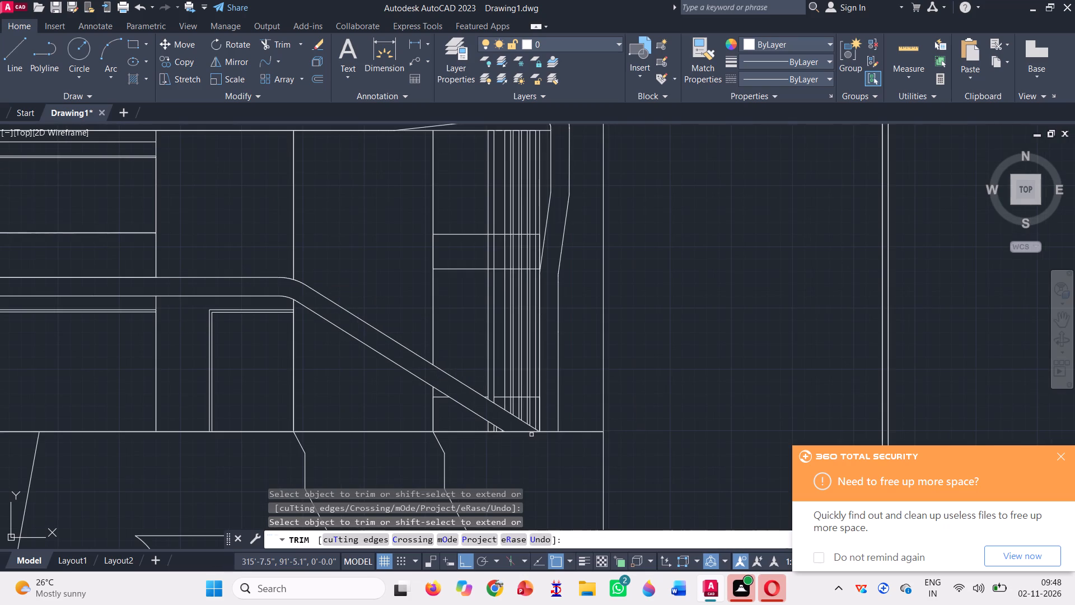
scroll(522, 325, down, 1)
scroll(506, 193, up, 3)
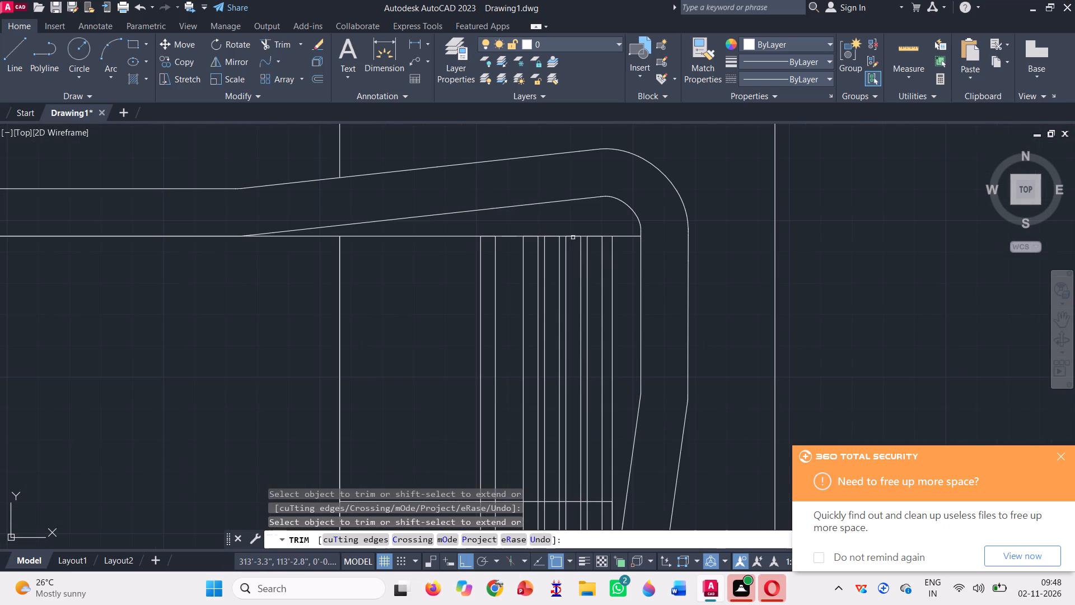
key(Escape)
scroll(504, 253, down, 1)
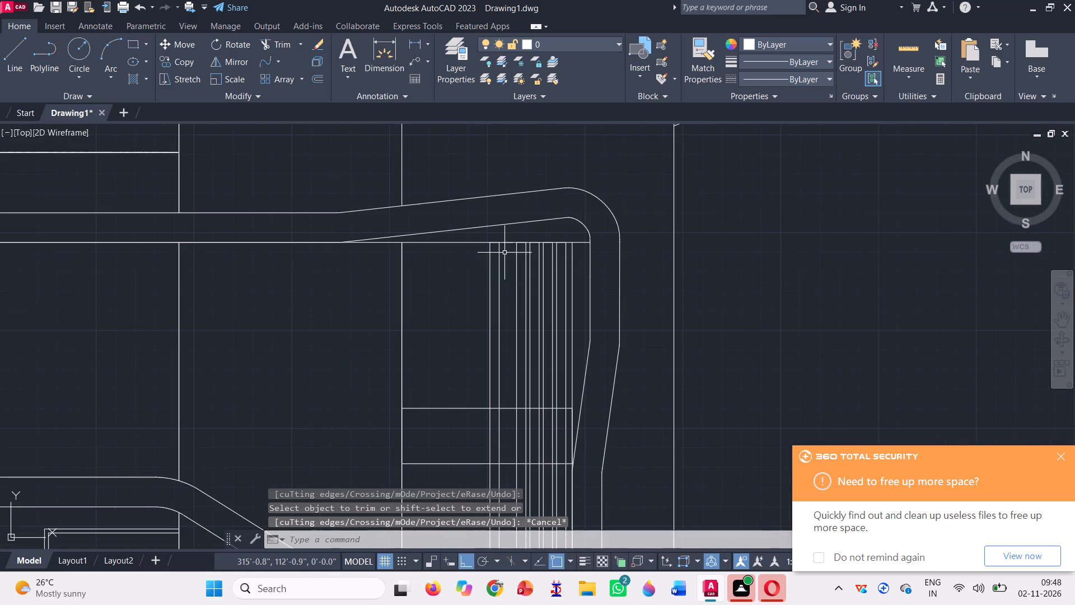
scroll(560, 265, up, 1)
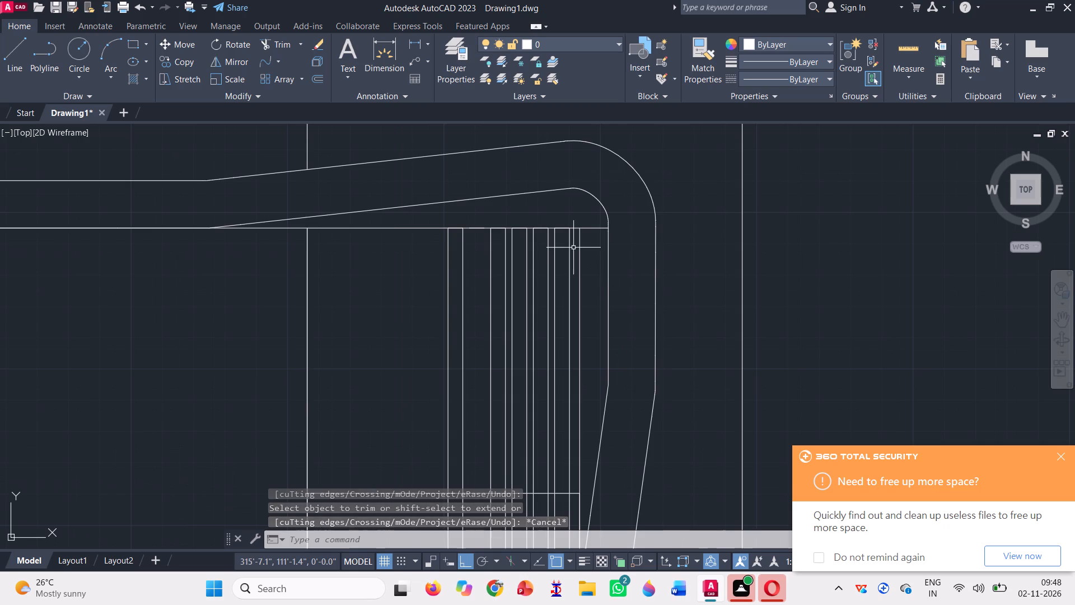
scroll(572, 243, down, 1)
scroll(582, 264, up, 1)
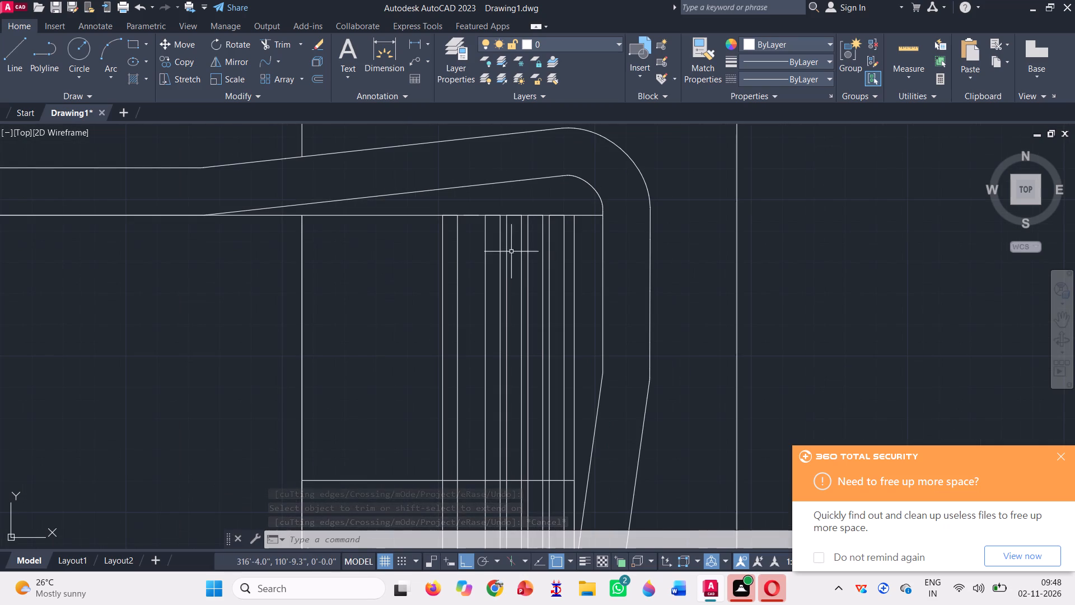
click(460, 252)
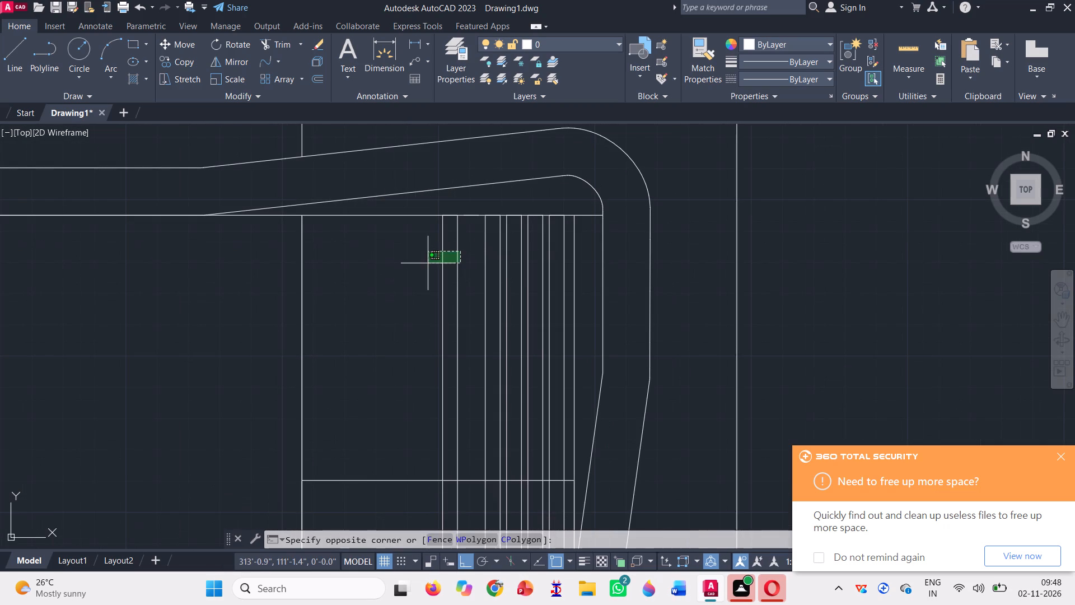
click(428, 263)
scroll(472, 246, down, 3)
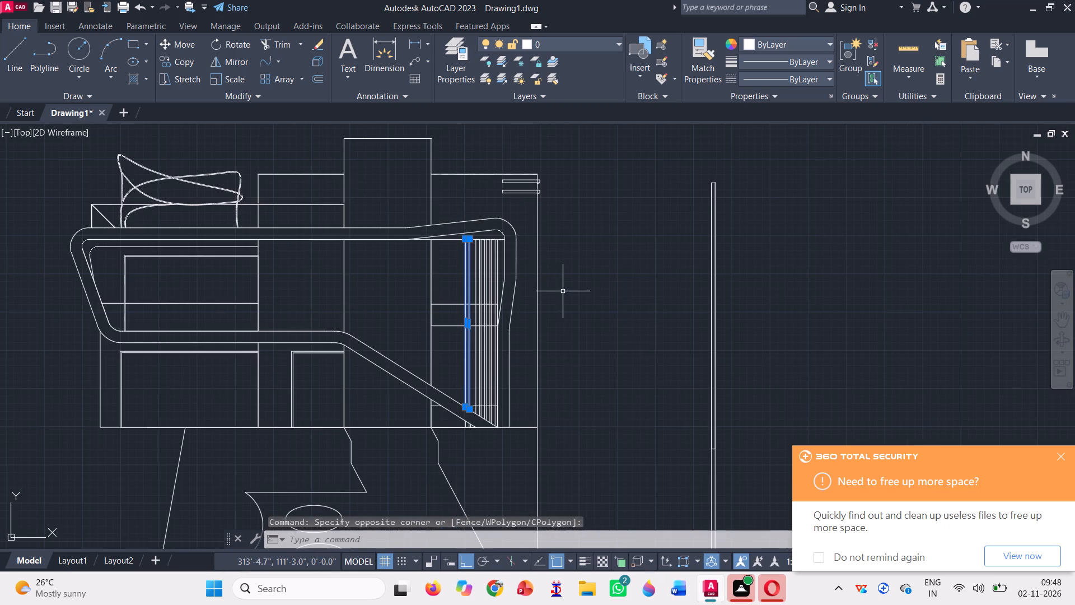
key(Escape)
Copy the second narrow divider once westward into the wide gap beside the first divider, matching the spacing of the other strips.
scroll(488, 277, up, 2)
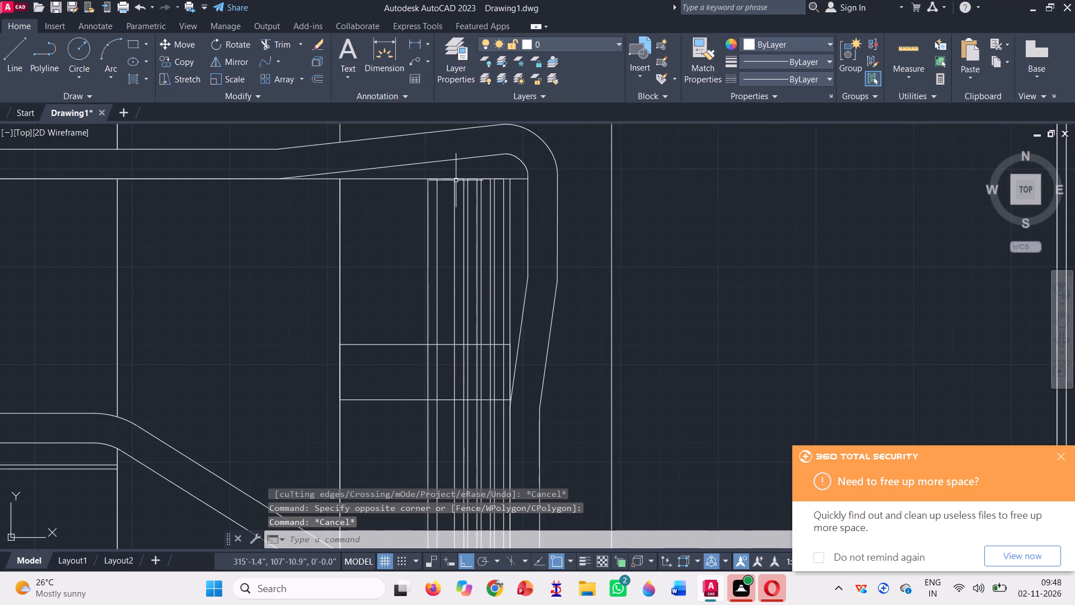
scroll(451, 199, up, 1)
click(464, 239)
click(448, 232)
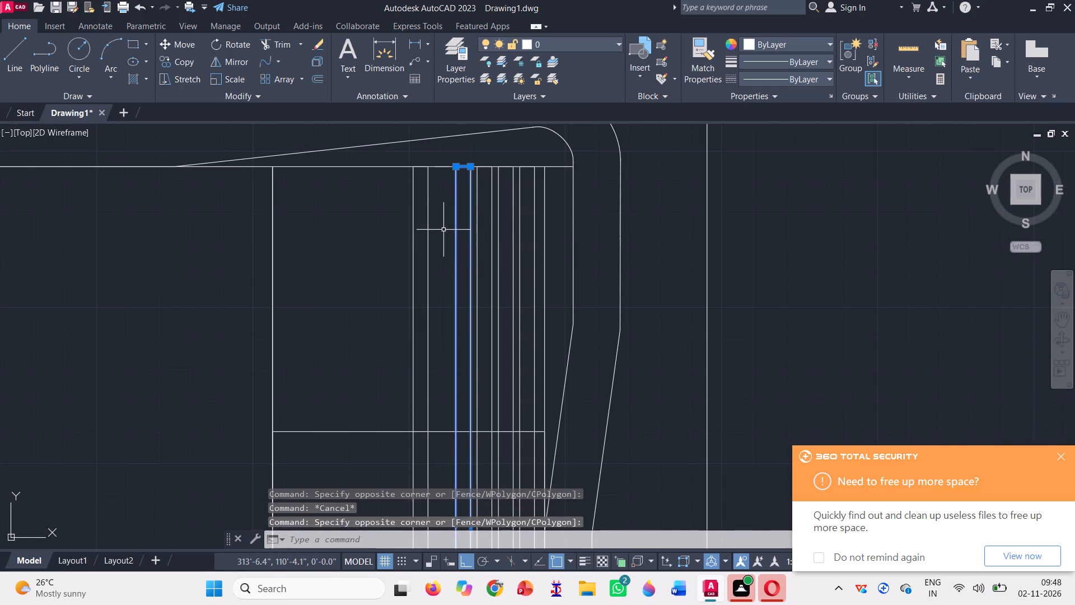
text(co)
key(space)
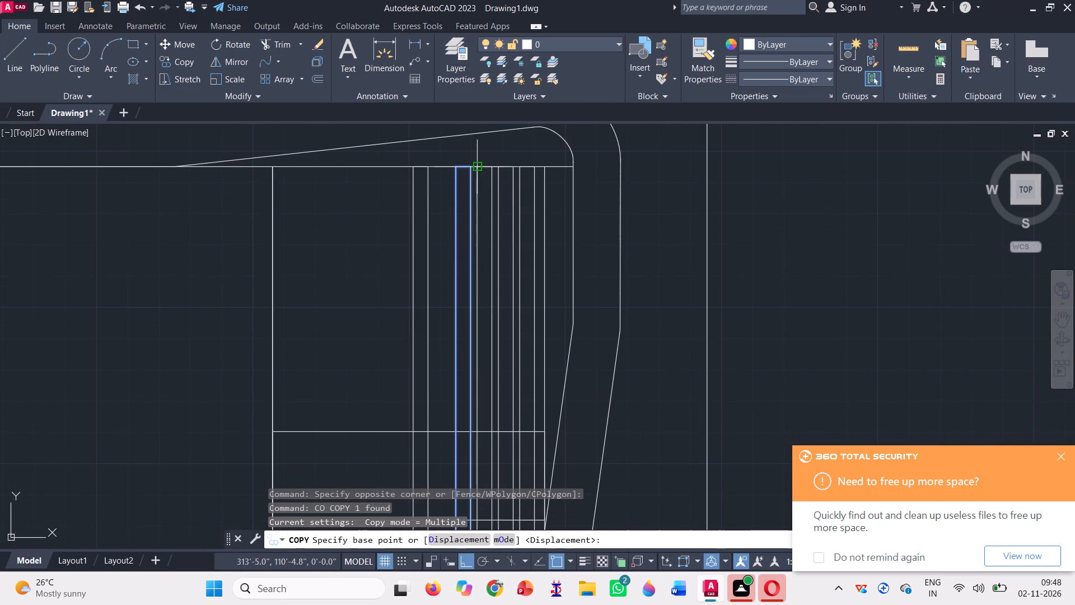
scroll(482, 161, up, 2)
click(469, 177)
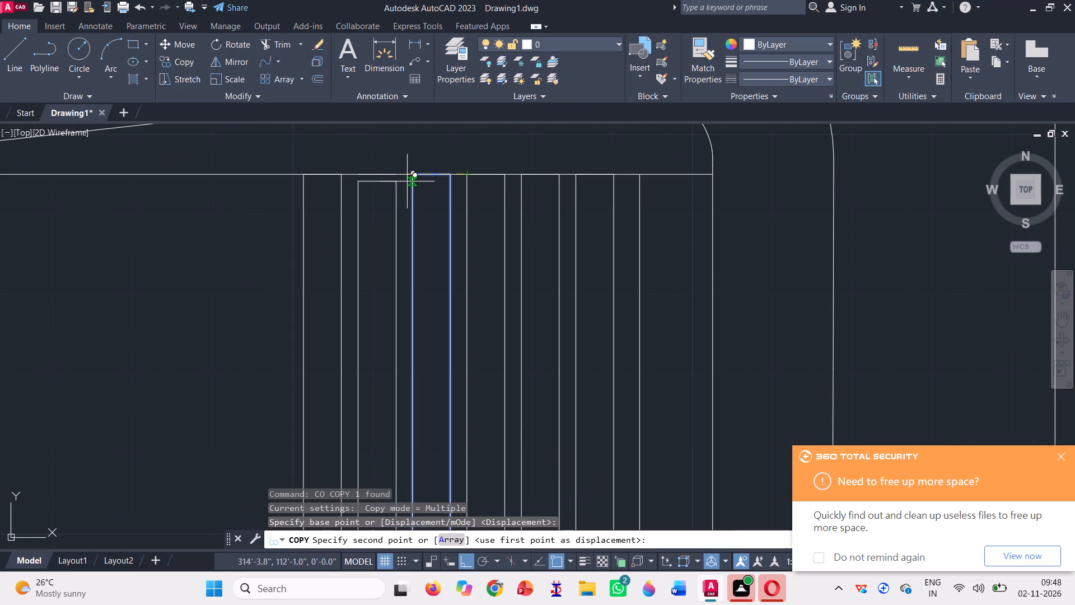
click(411, 175)
scroll(434, 189, down, 3)
key(space)
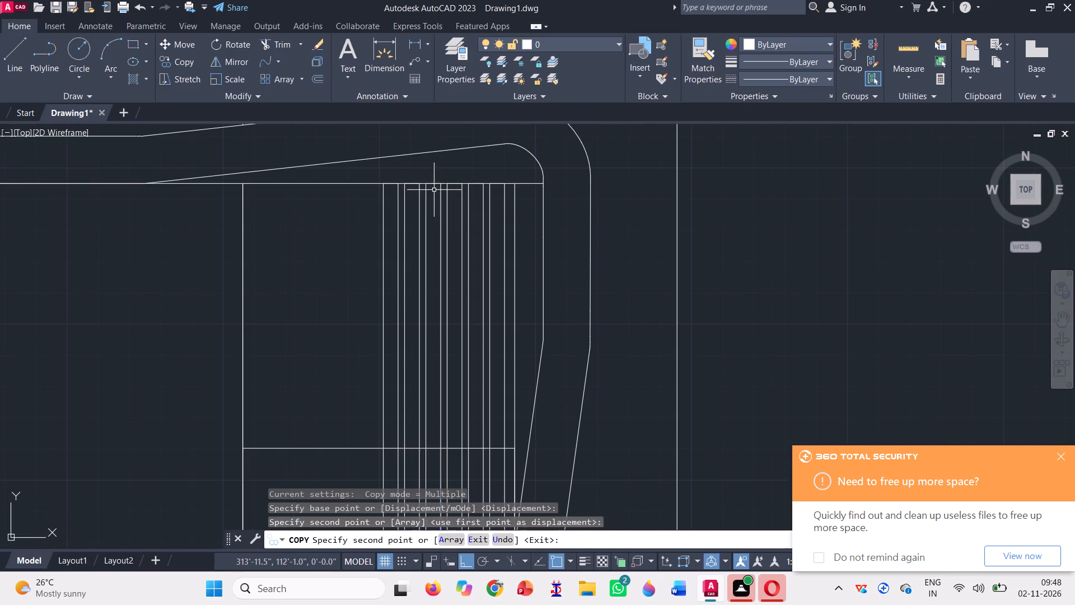
Trim the new divider's two vertical edges below the sloping band's upper edge.
scroll(434, 189, down, 3)
scroll(431, 333, up, 3)
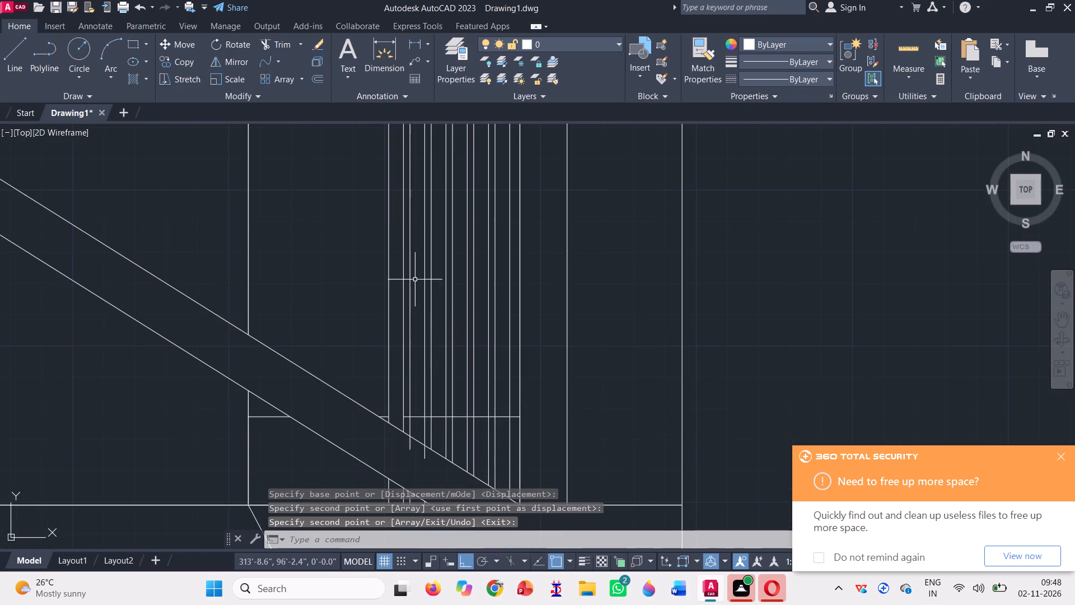
click(275, 49)
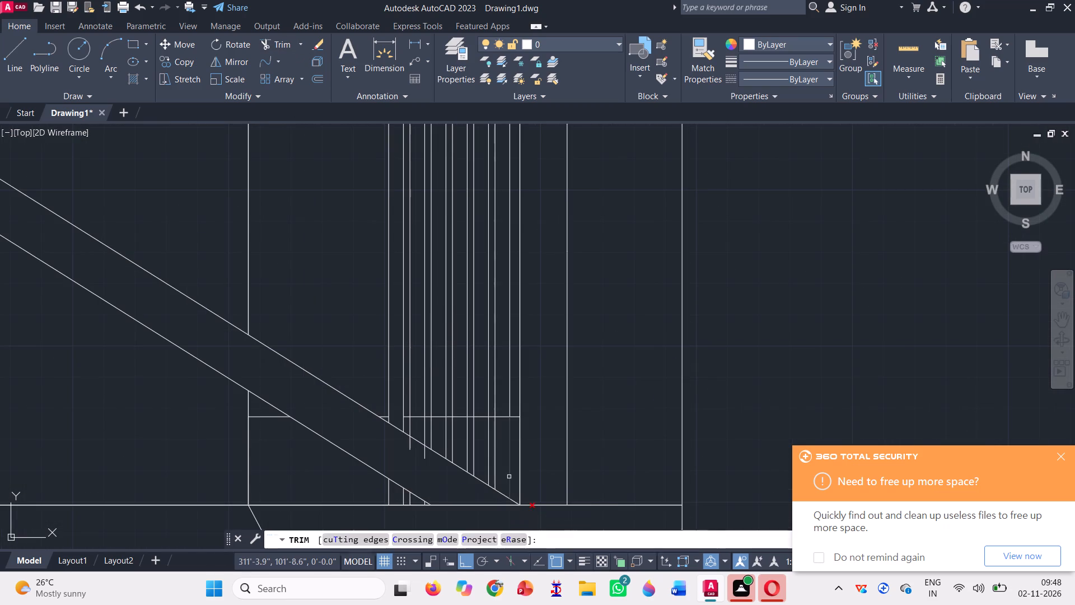
scroll(404, 448, up, 3)
click(419, 445)
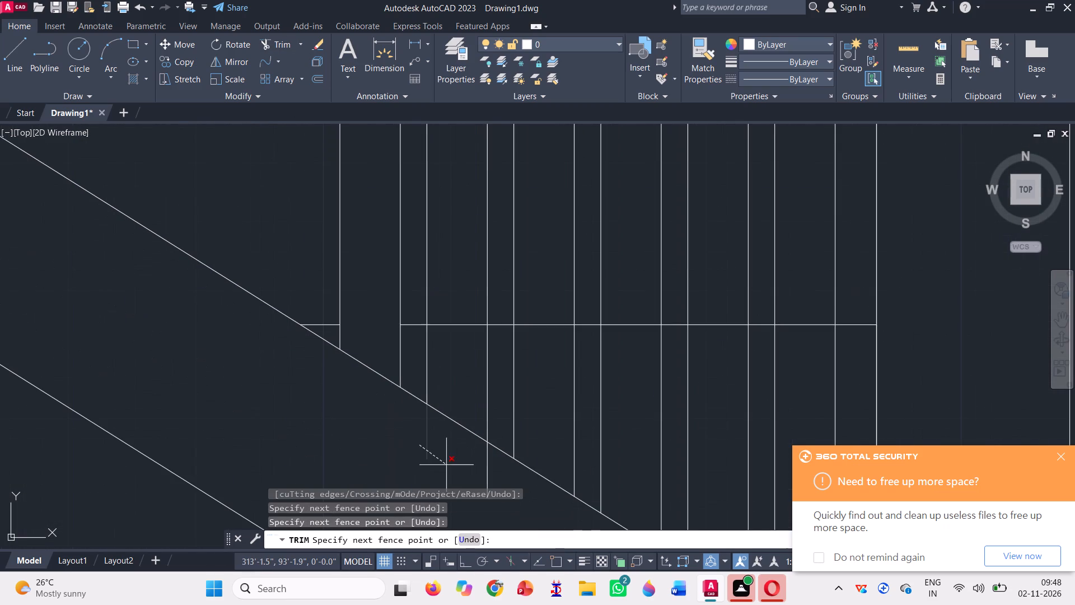
click(496, 481)
scroll(476, 477, down, 3)
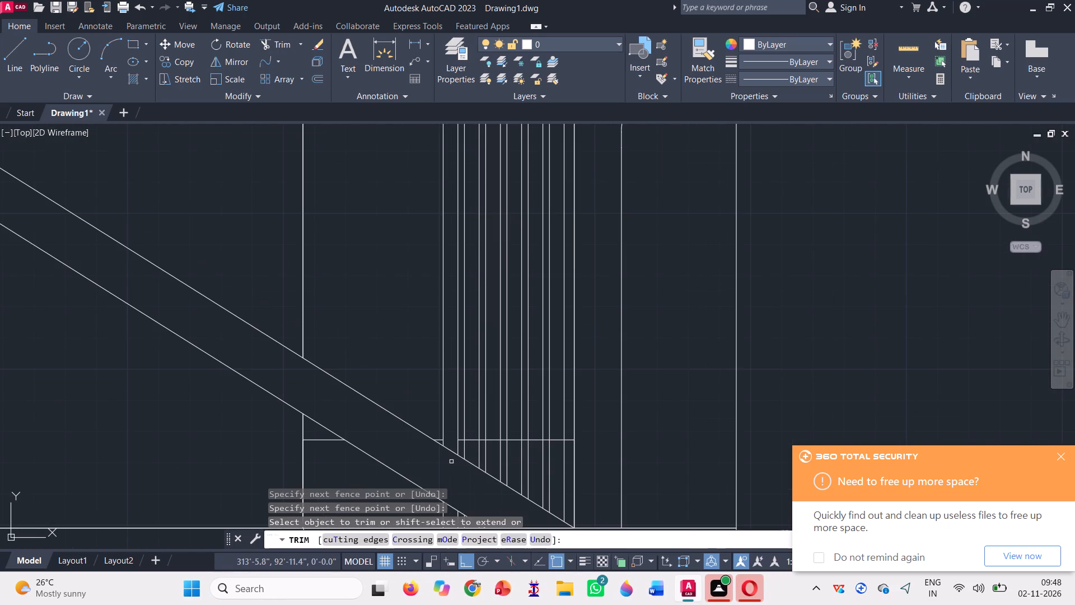
key(Escape)
Trim the lowest horizontal line of the east bay where it crosses inside the five eastern narrow dividers.
scroll(451, 461, down, 2)
click(281, 48)
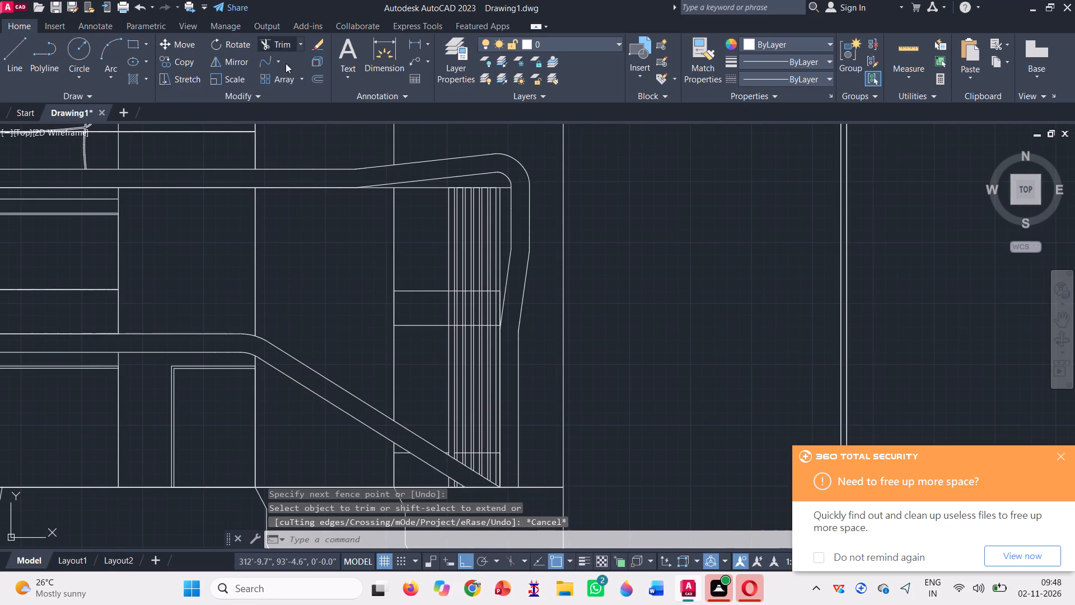
scroll(481, 494, up, 3)
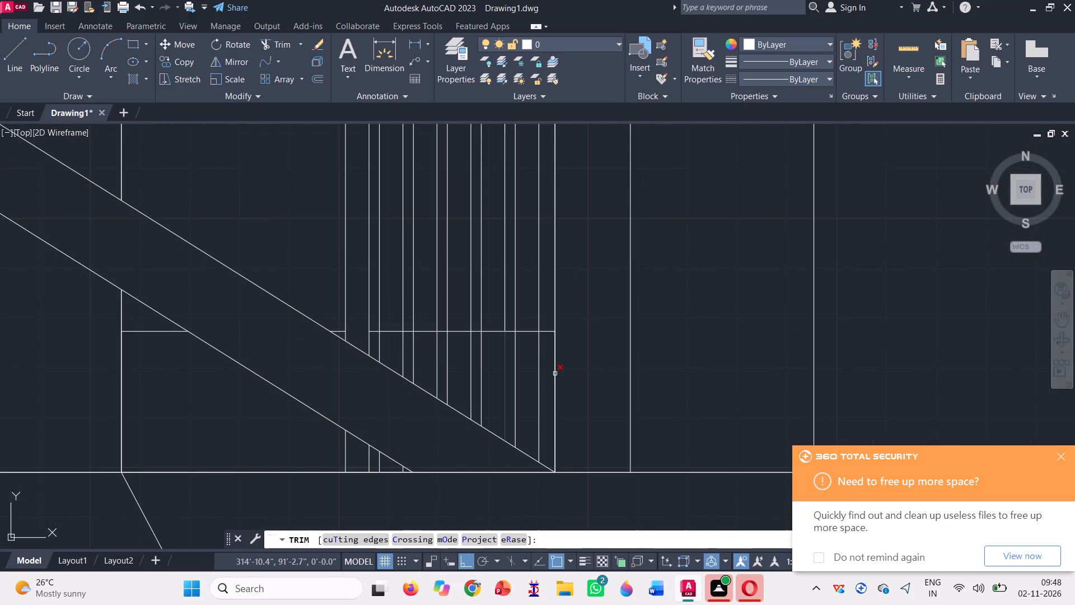
click(527, 334)
click(529, 322)
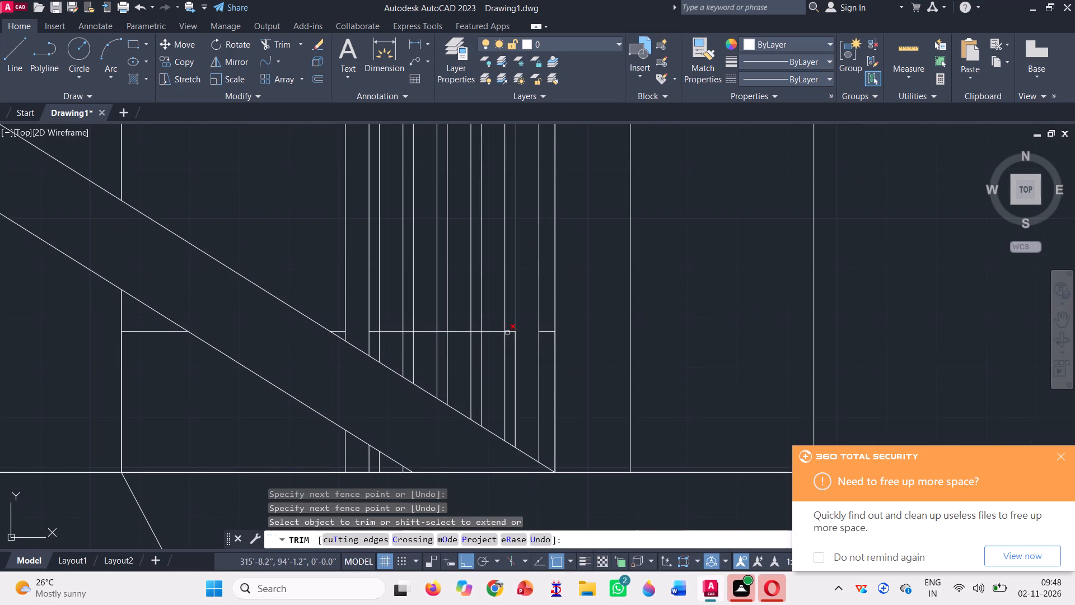
click(498, 333)
click(458, 340)
click(458, 327)
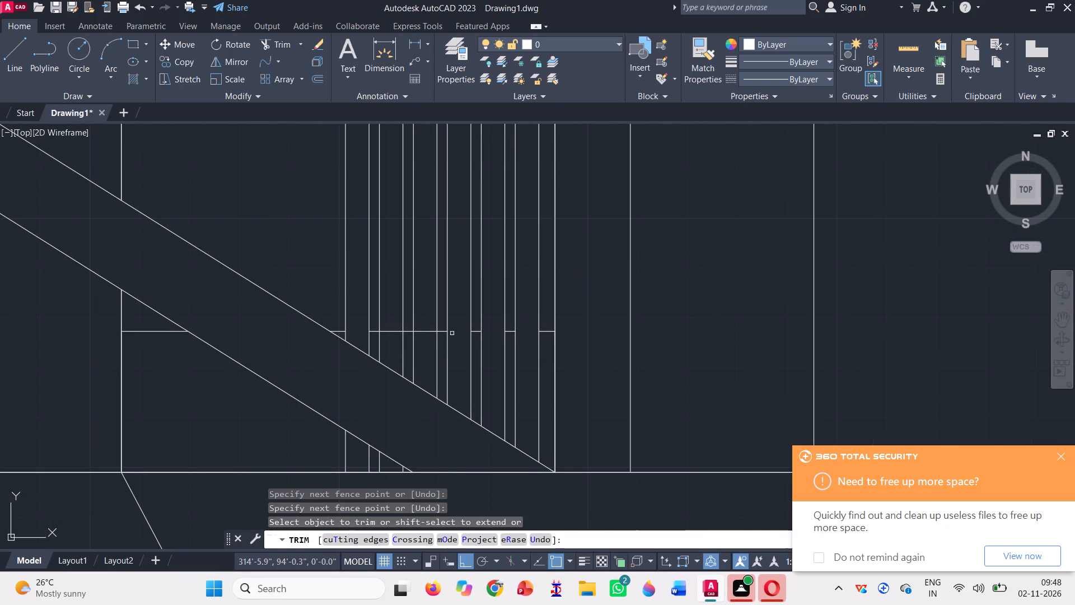
click(423, 334)
click(427, 333)
click(427, 332)
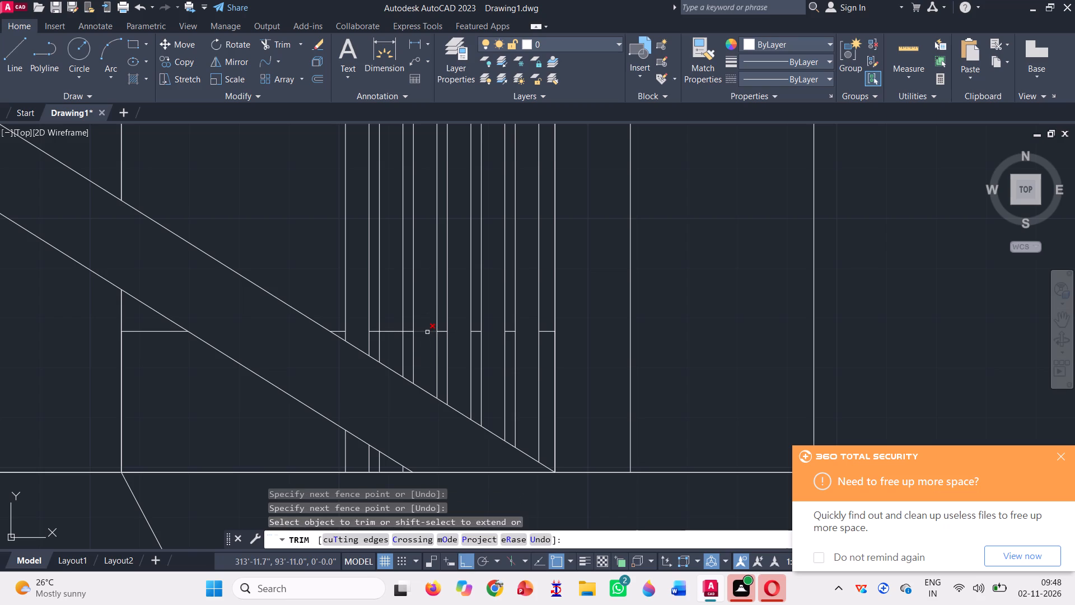
click(389, 333)
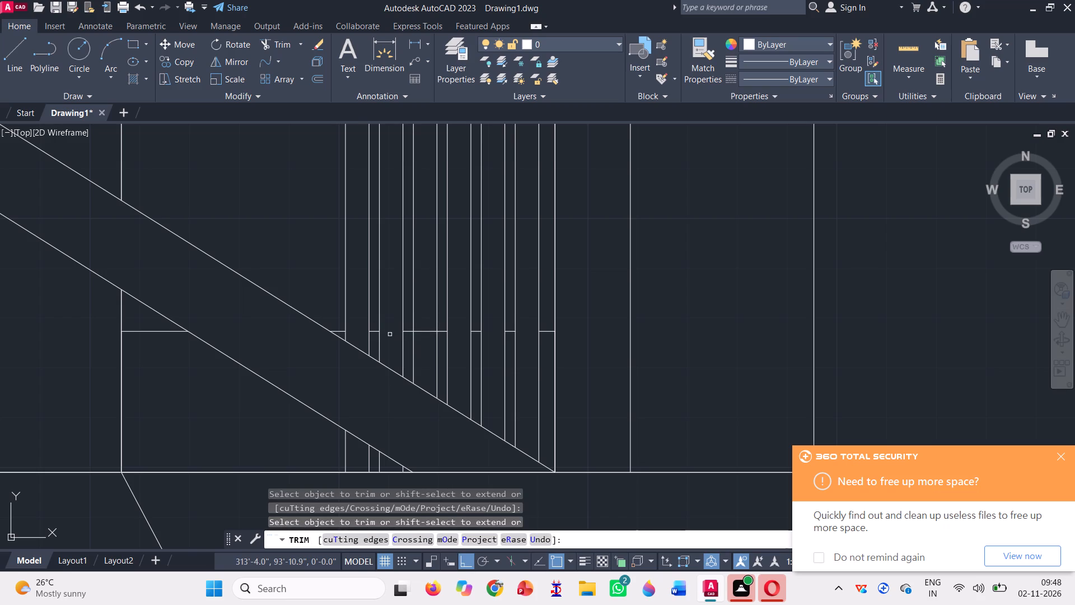
scroll(390, 334, down, 5)
scroll(517, 398, down, 2)
key(Escape)
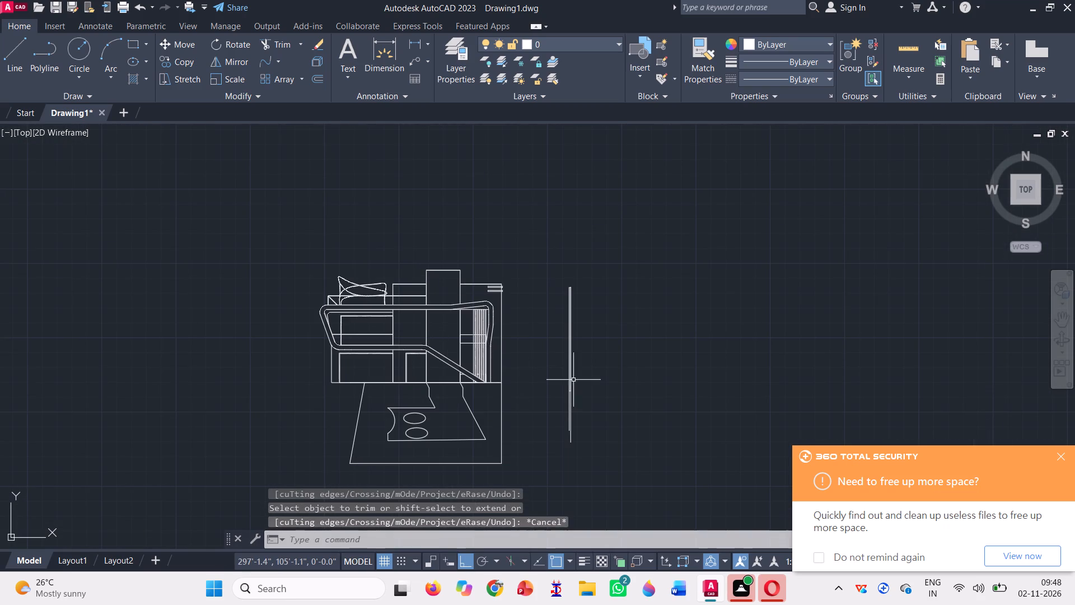
Erase the stray tall vertical strips standing east of the elevation.
click(596, 462)
click(544, 264)
key(Delete)
key(Delete)
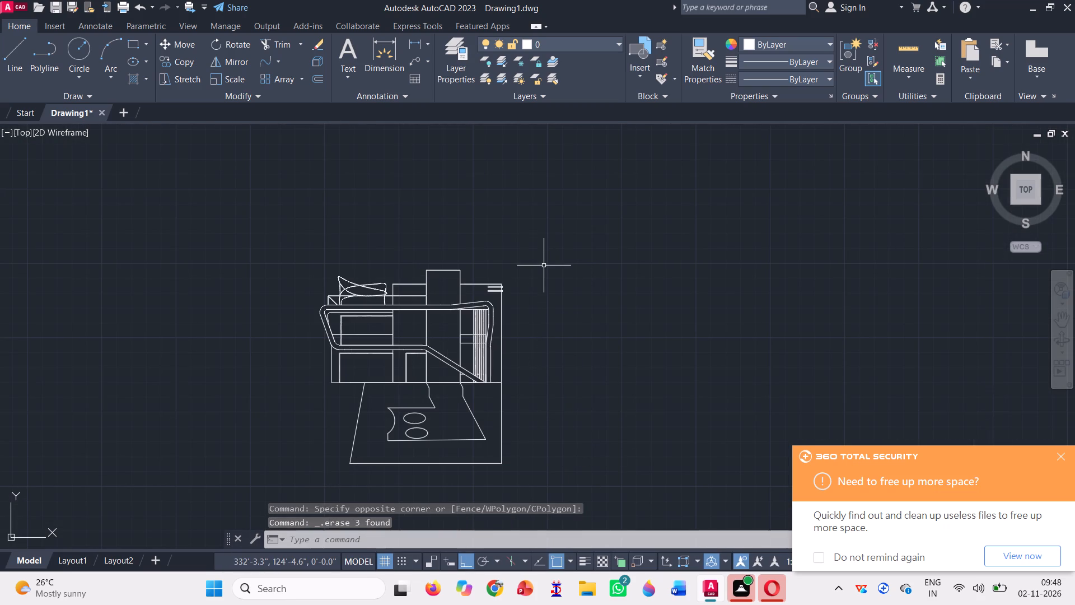
Copy the whole elevation with its pathway foreground twice eastward, placing the copies in a row with similar gaps.
click(537, 475)
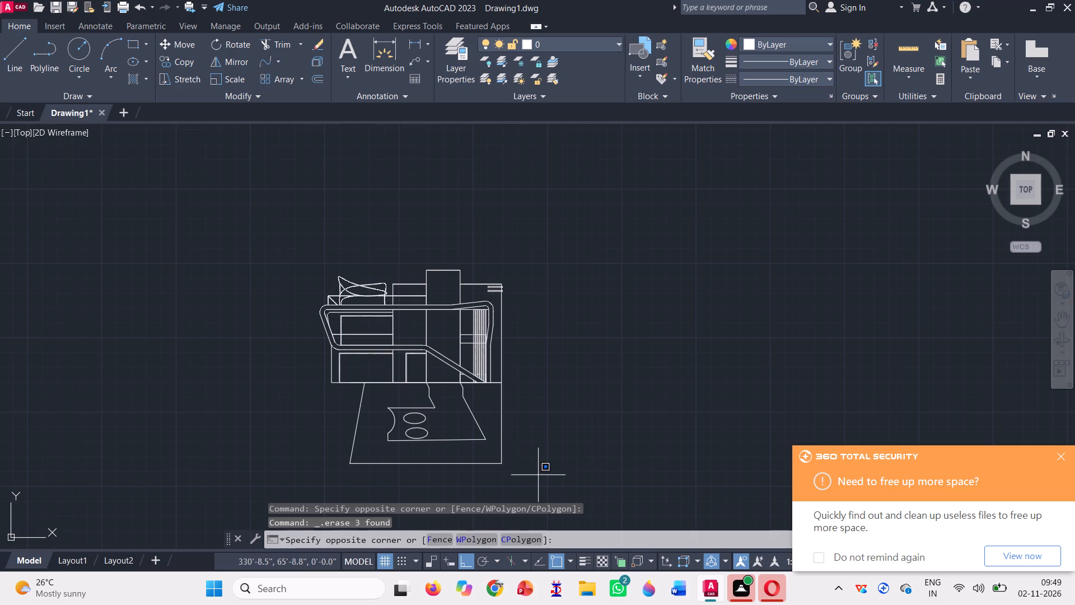
click(244, 224)
text(co)
key(space)
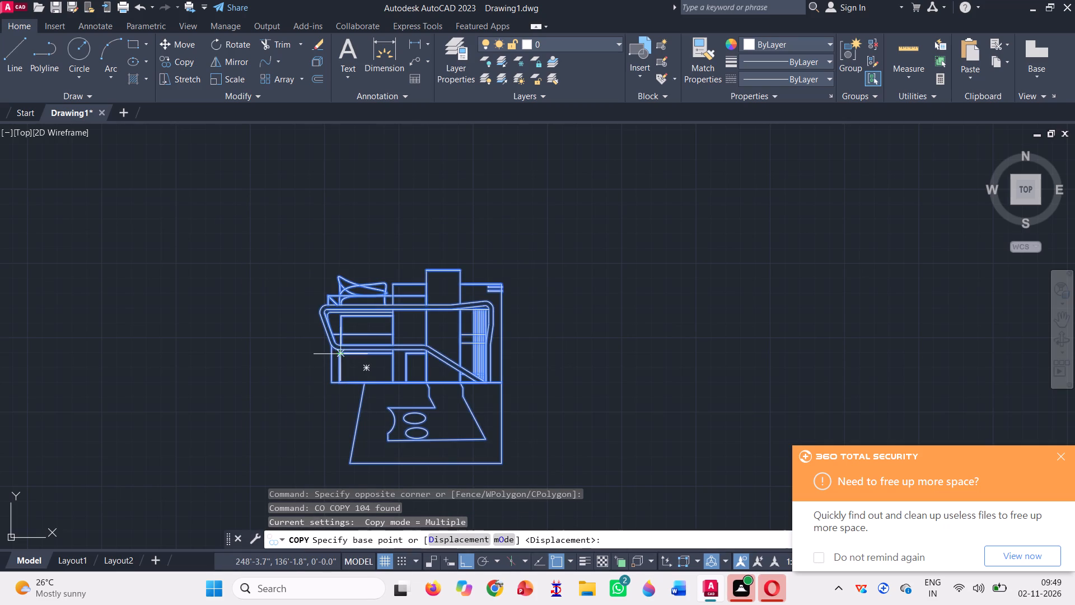
click(315, 329)
click(576, 337)
scroll(135, 335, down, 1)
click(576, 338)
key(Escape)
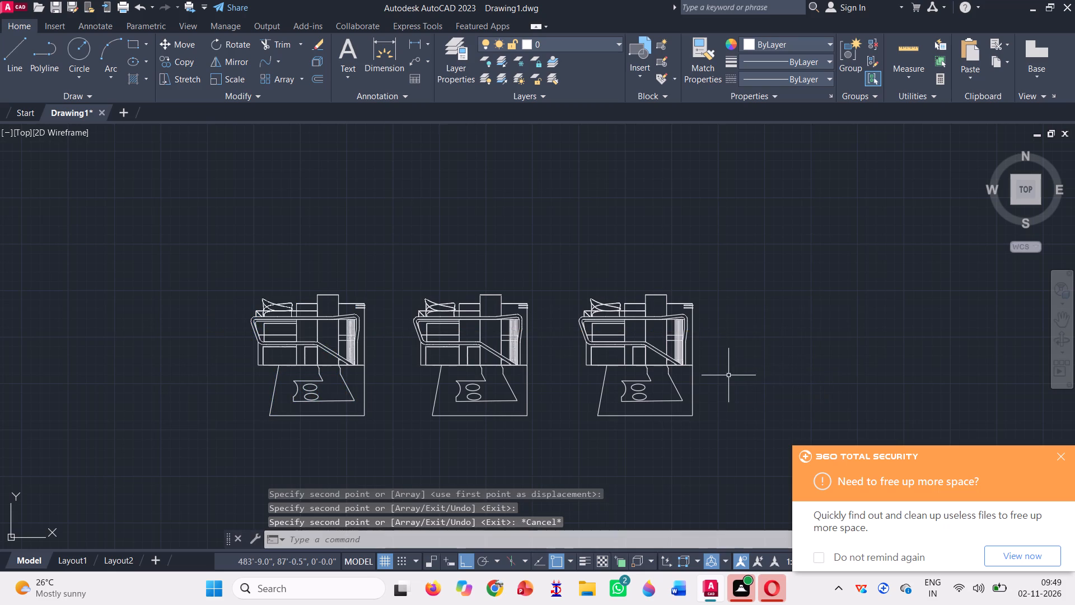
Change the object colour of the easternmost elevation copy to black (0,0,0).
click(727, 450)
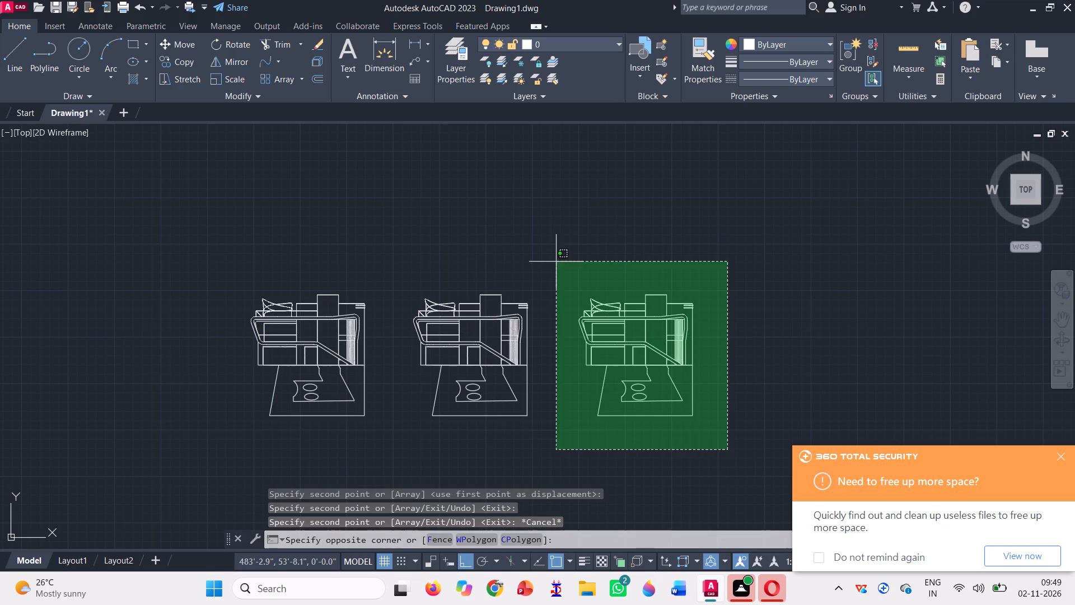
click(564, 264)
click(791, 48)
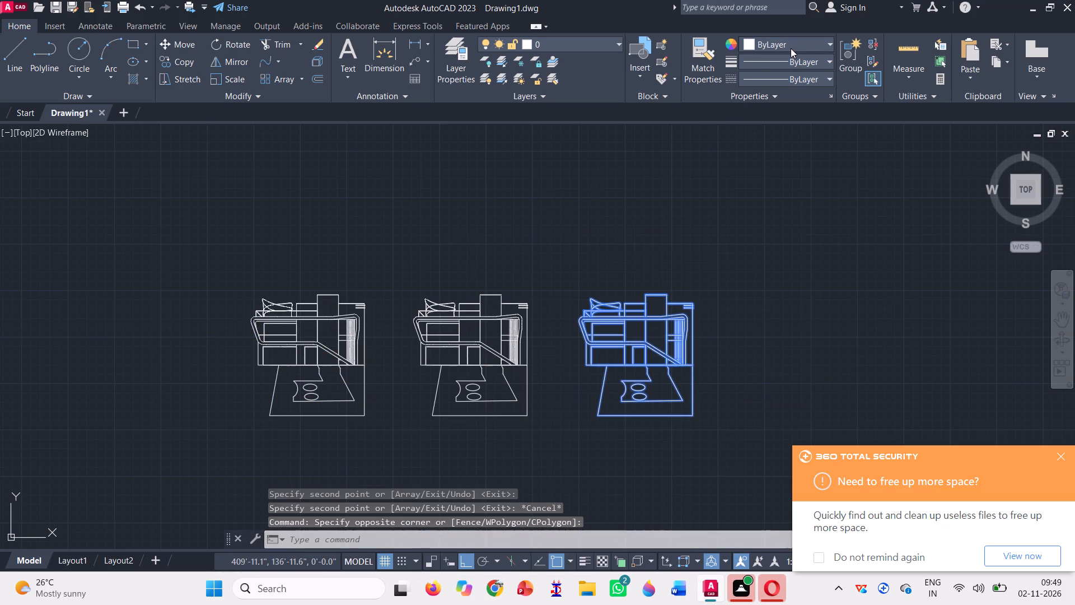
click(749, 89)
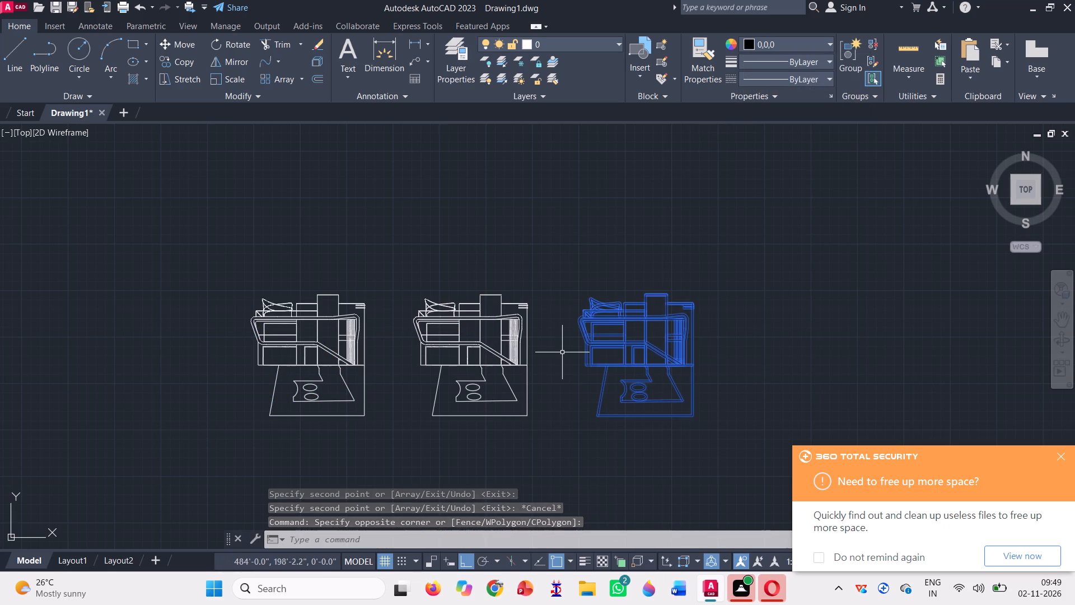
key(space)
key(Escape)
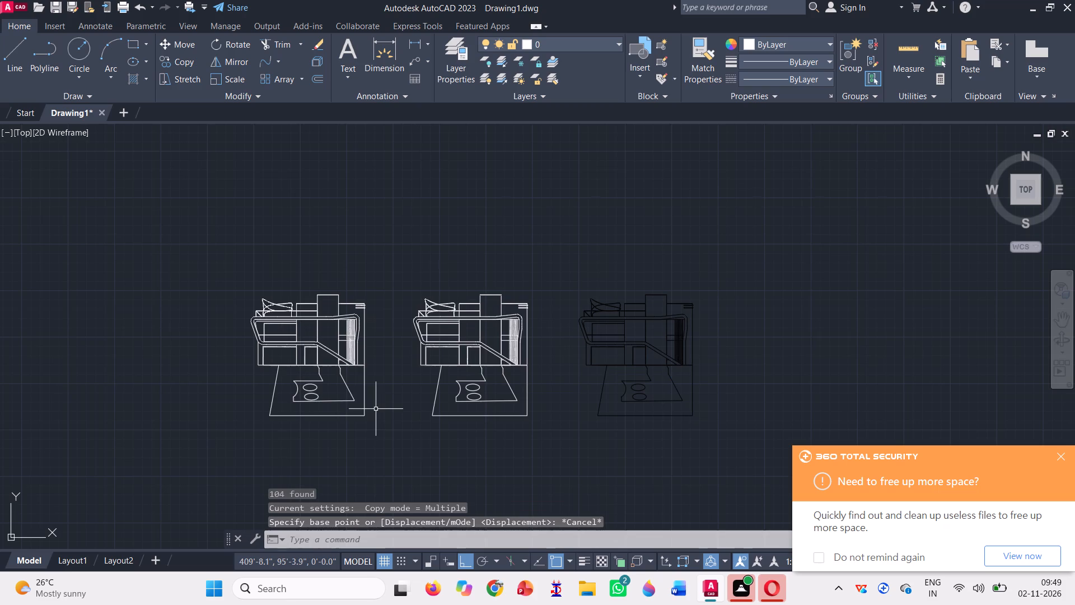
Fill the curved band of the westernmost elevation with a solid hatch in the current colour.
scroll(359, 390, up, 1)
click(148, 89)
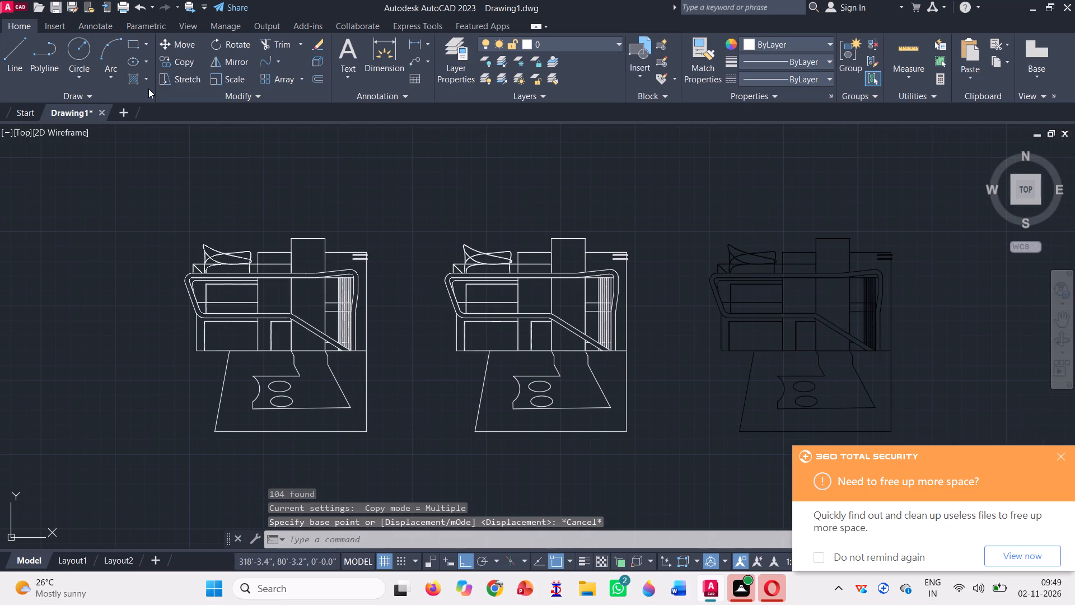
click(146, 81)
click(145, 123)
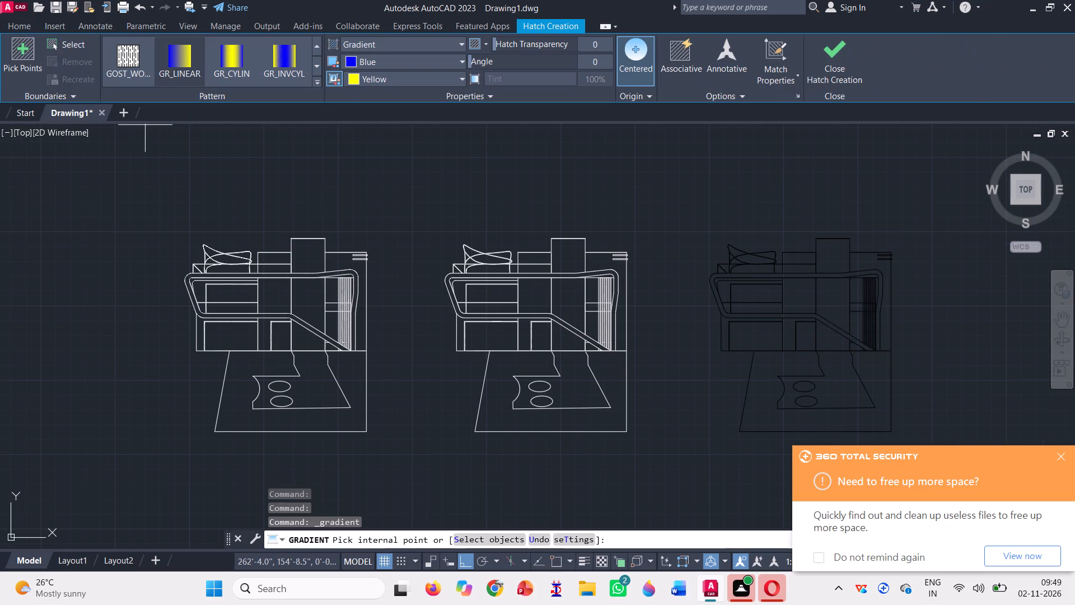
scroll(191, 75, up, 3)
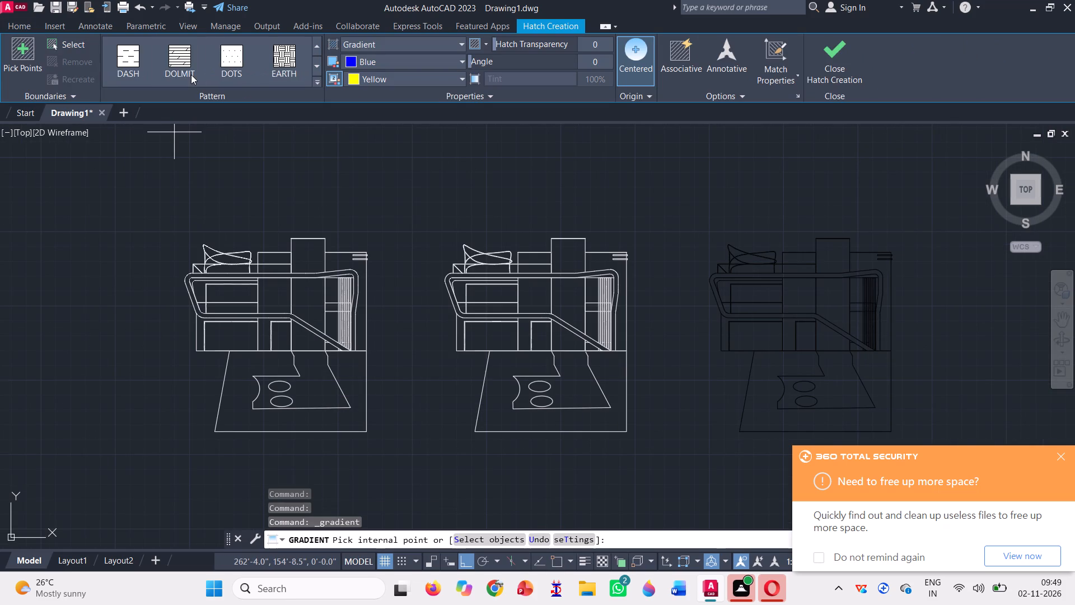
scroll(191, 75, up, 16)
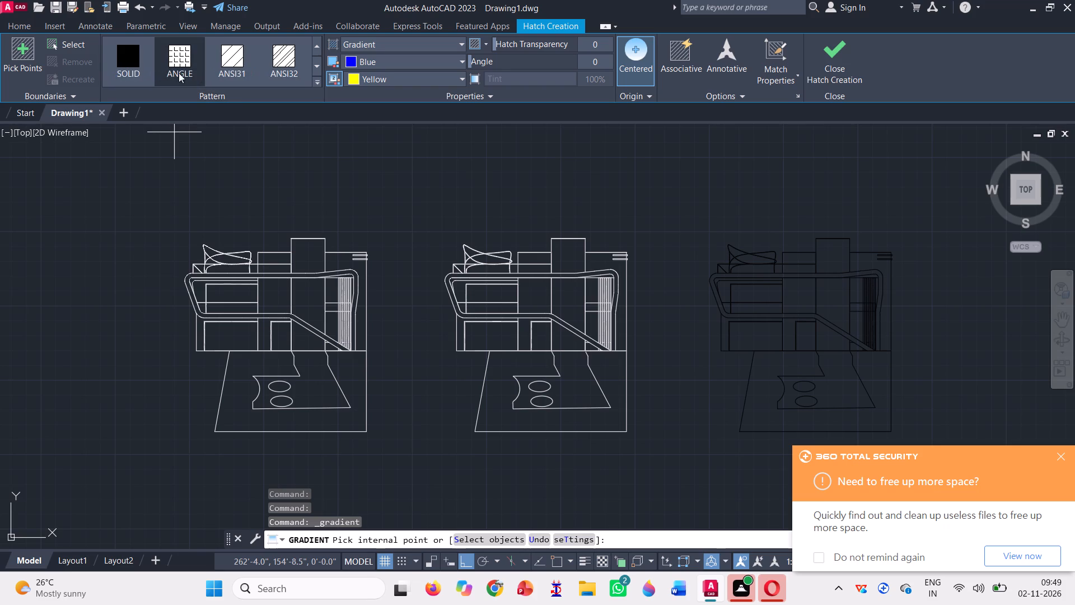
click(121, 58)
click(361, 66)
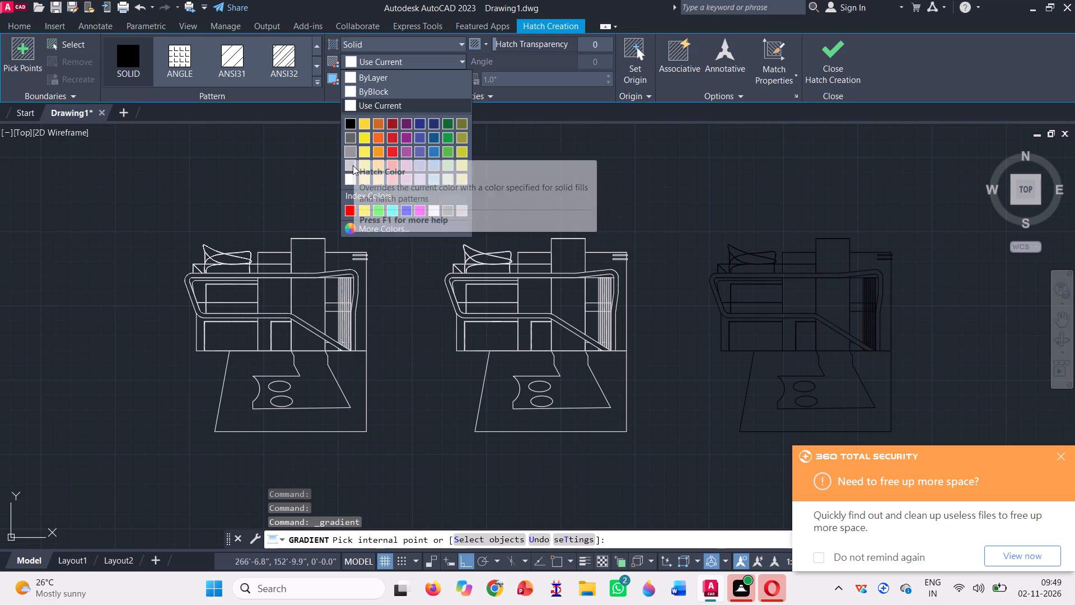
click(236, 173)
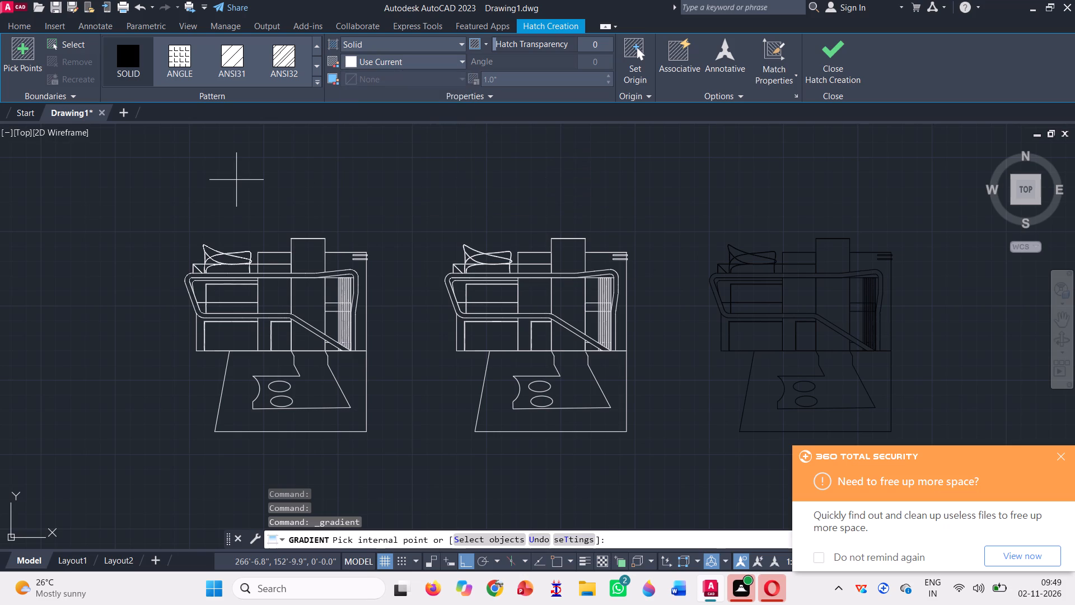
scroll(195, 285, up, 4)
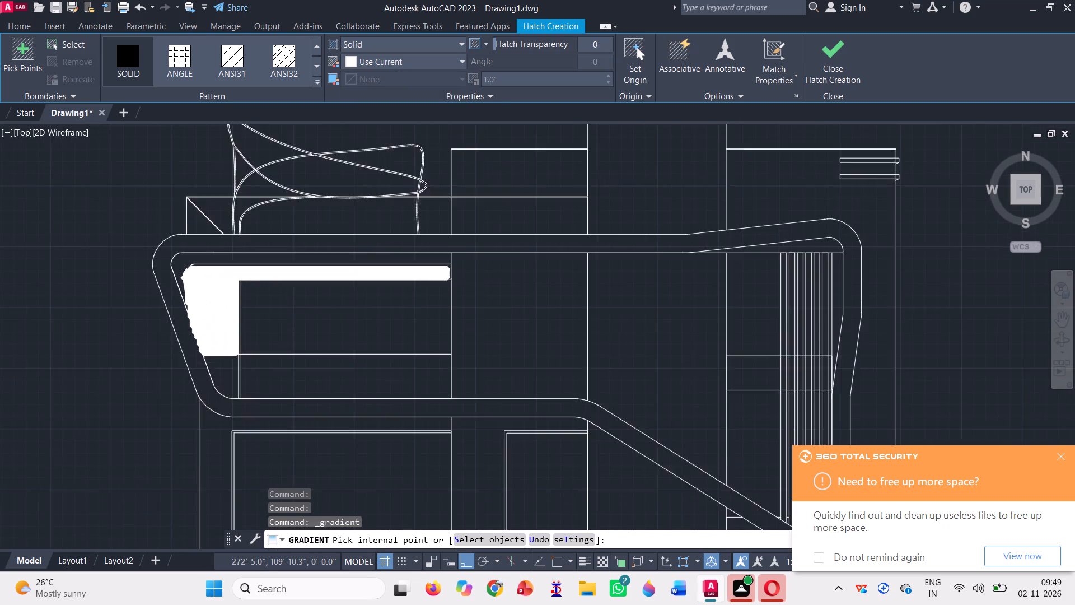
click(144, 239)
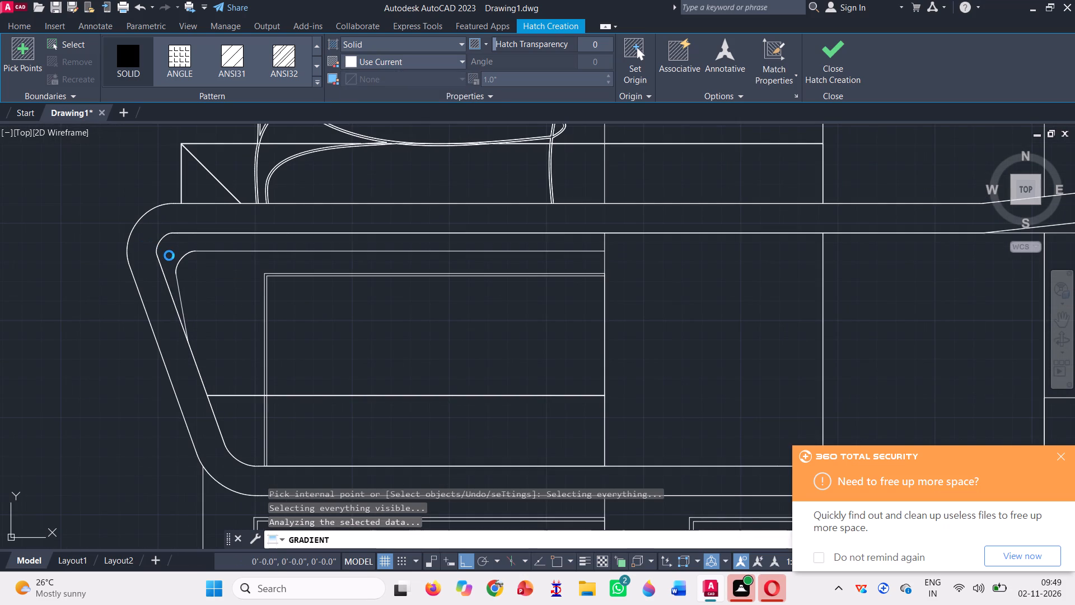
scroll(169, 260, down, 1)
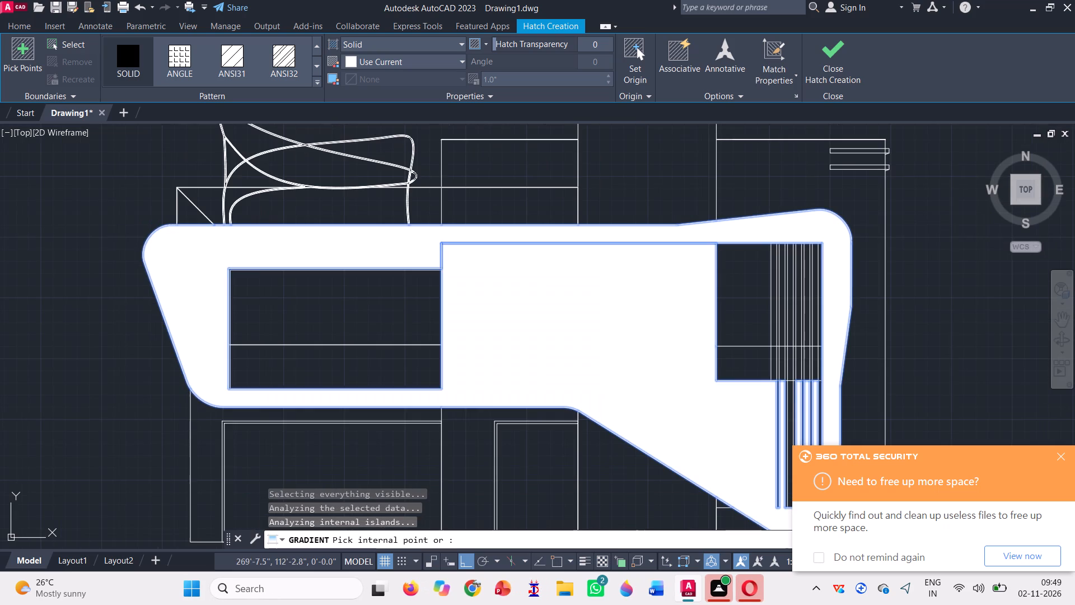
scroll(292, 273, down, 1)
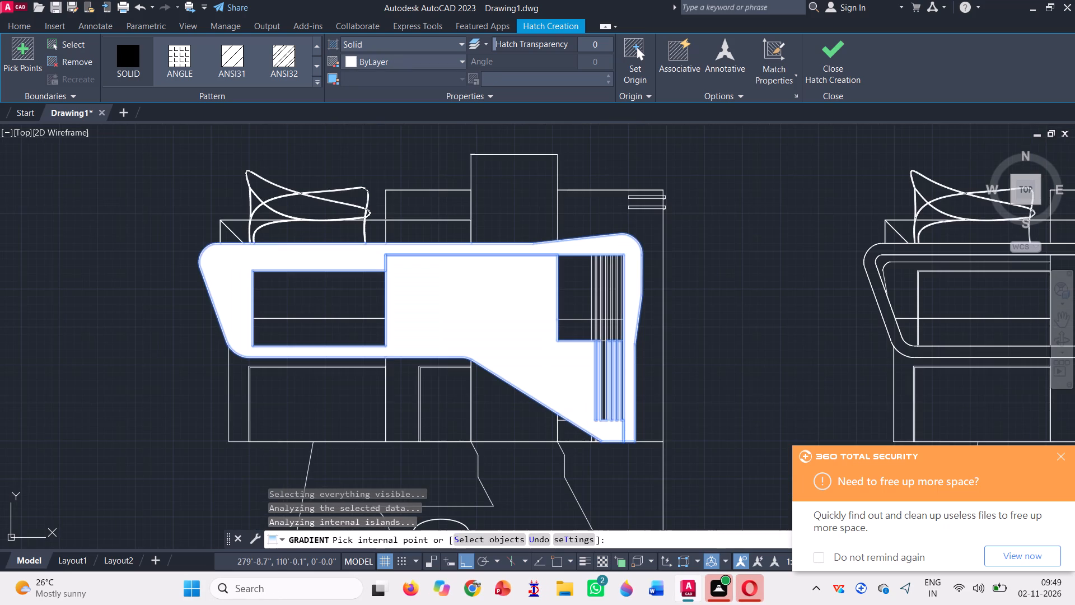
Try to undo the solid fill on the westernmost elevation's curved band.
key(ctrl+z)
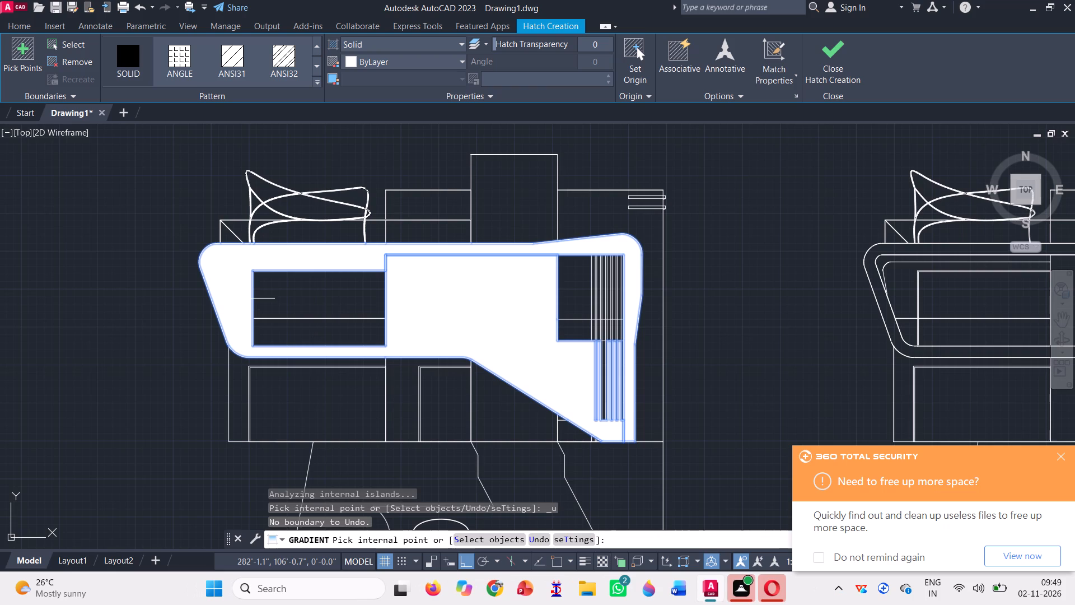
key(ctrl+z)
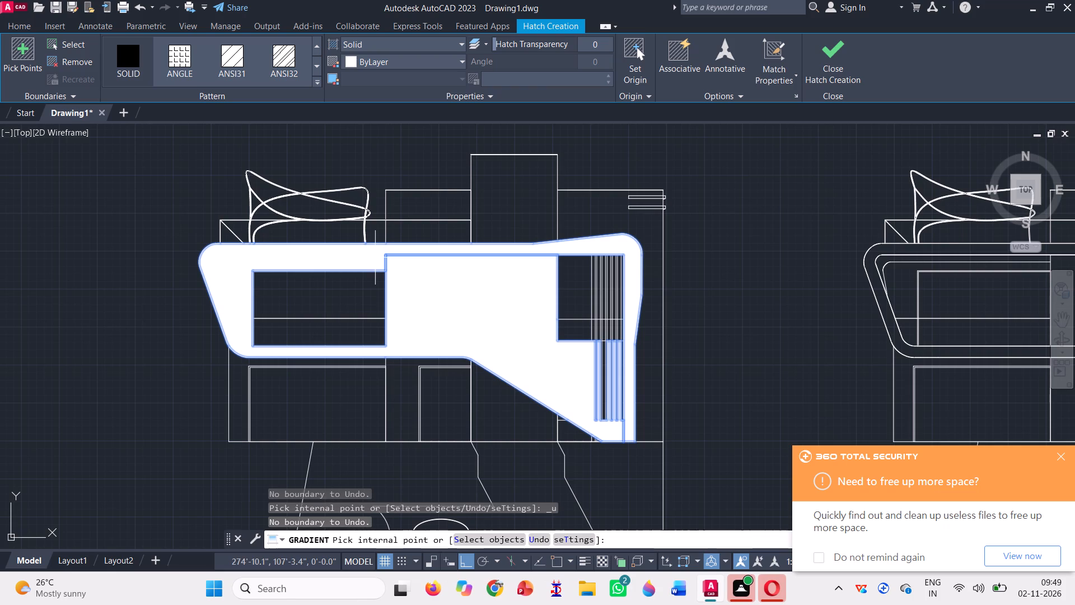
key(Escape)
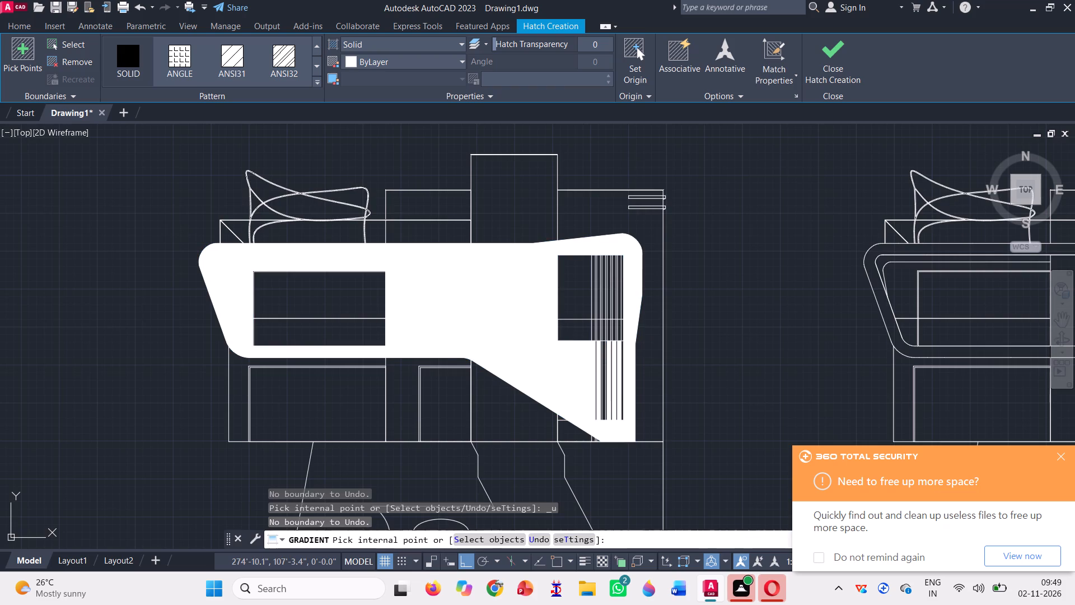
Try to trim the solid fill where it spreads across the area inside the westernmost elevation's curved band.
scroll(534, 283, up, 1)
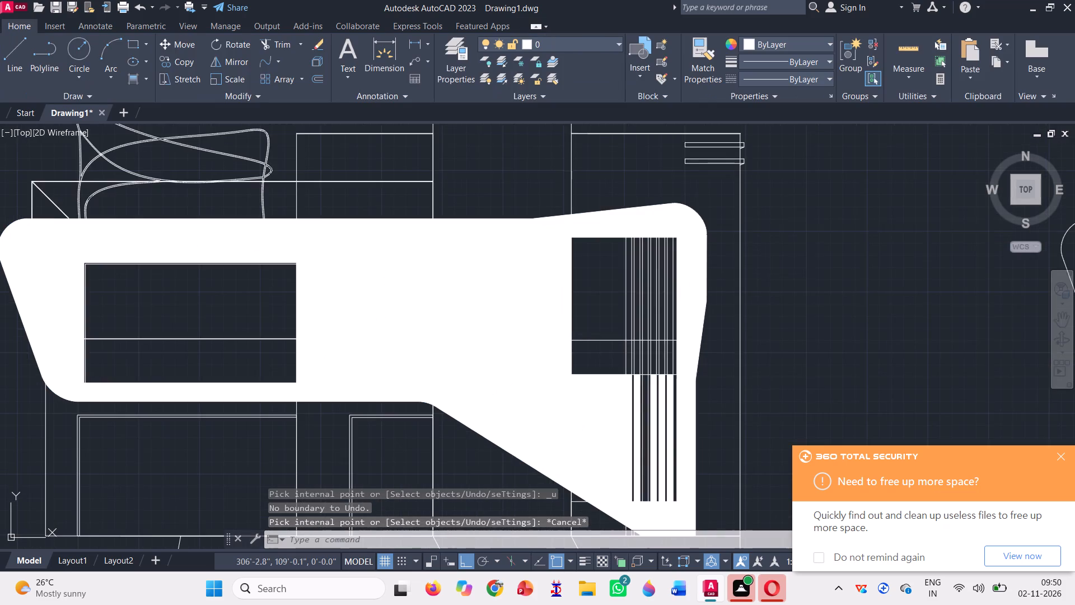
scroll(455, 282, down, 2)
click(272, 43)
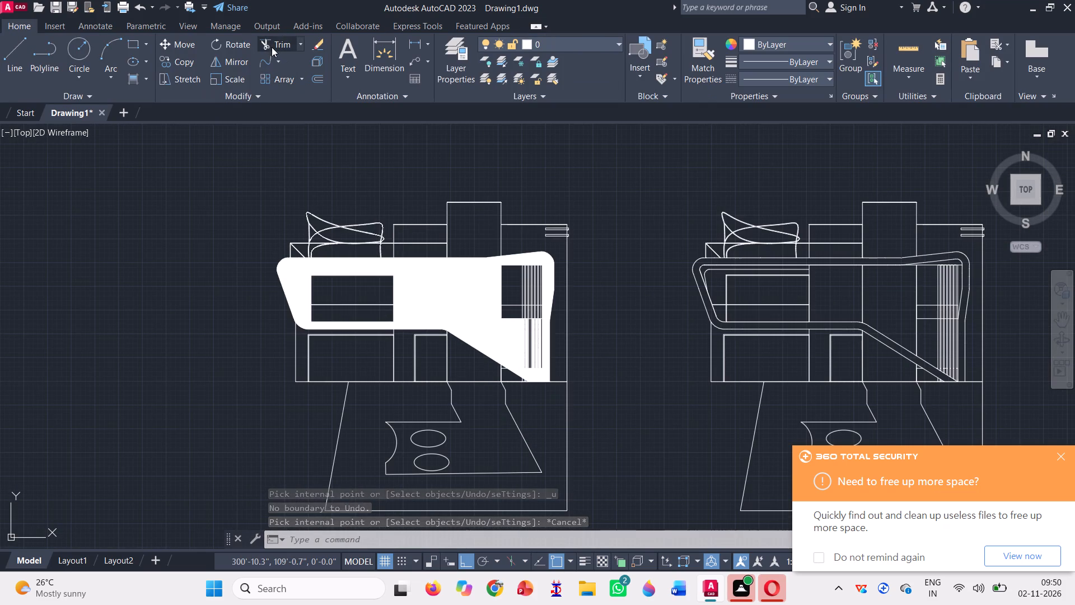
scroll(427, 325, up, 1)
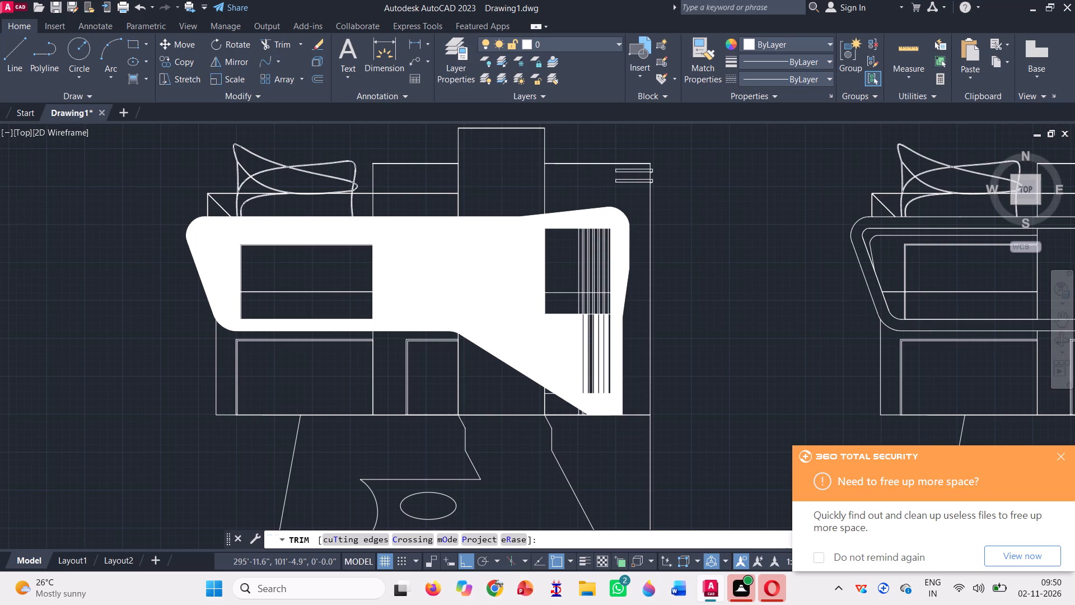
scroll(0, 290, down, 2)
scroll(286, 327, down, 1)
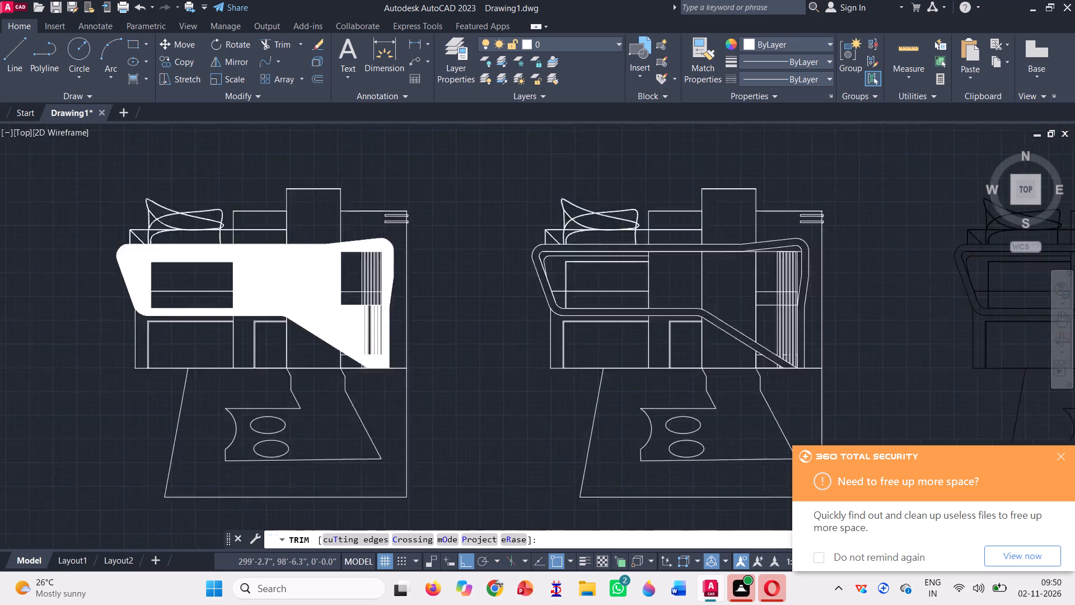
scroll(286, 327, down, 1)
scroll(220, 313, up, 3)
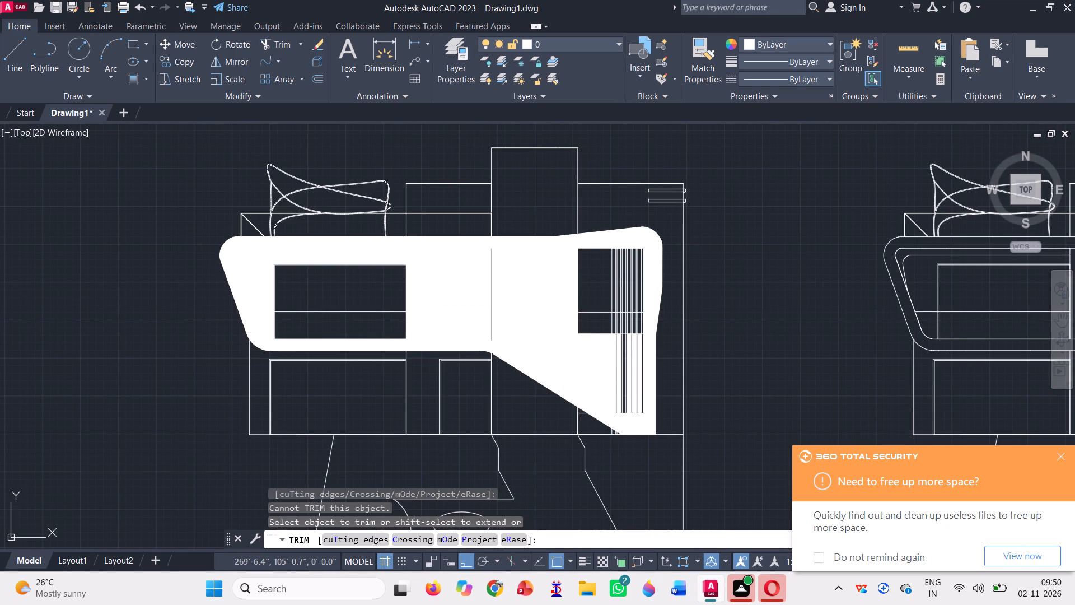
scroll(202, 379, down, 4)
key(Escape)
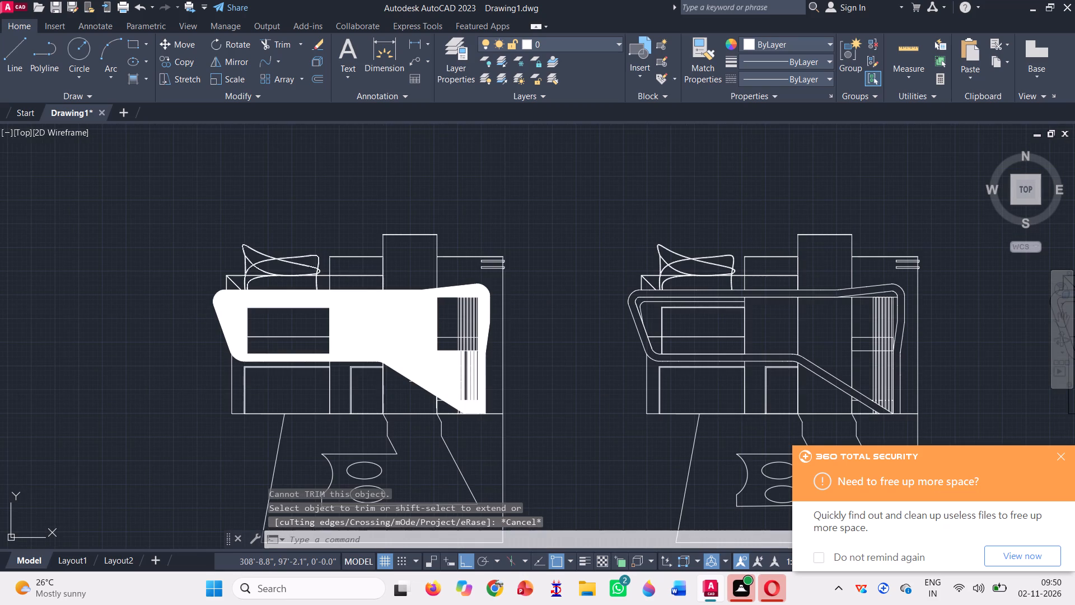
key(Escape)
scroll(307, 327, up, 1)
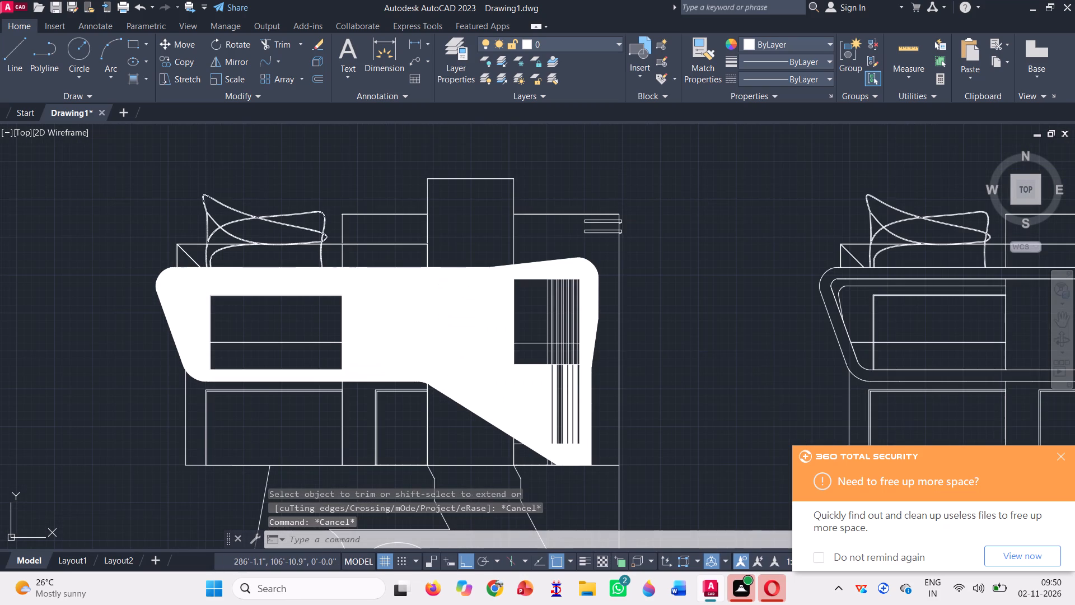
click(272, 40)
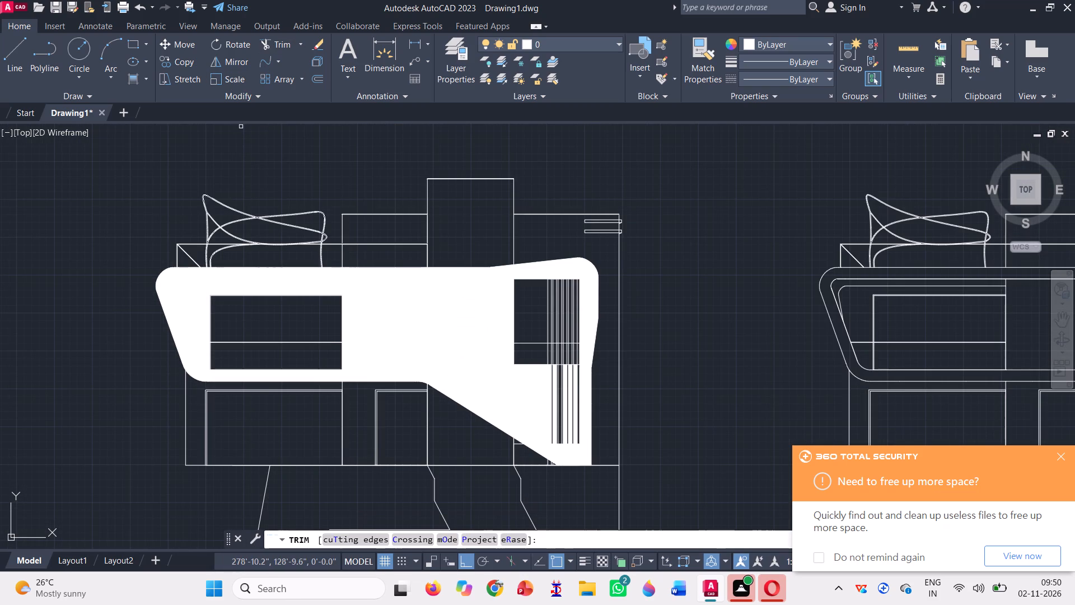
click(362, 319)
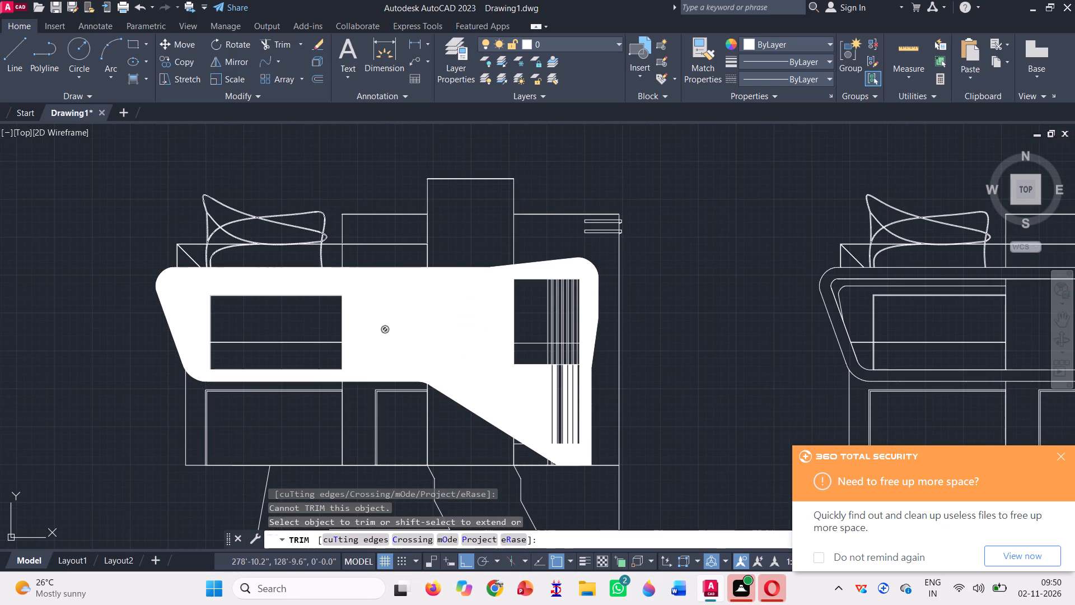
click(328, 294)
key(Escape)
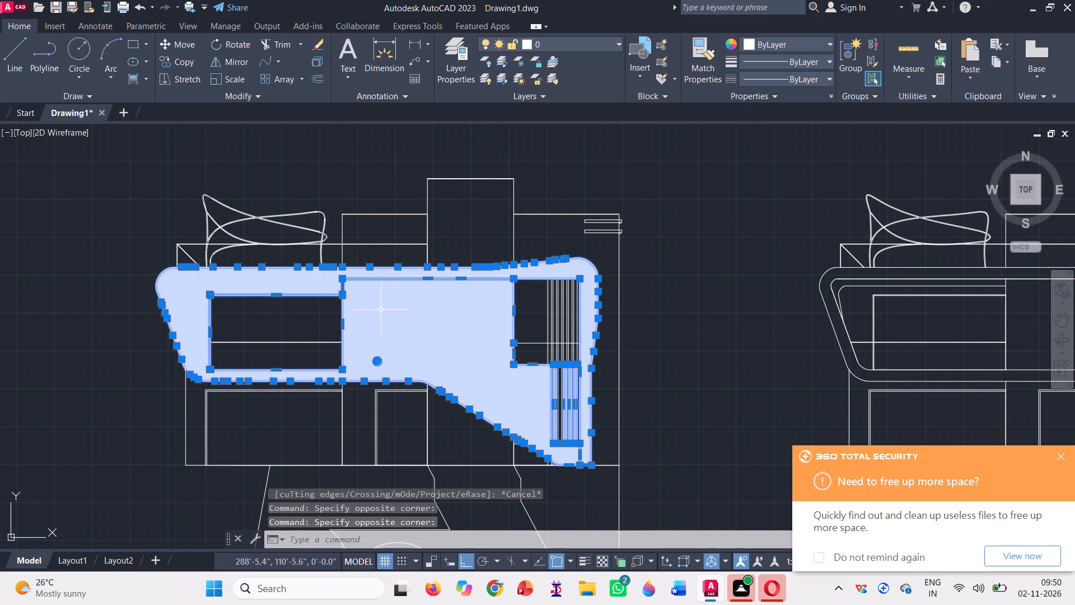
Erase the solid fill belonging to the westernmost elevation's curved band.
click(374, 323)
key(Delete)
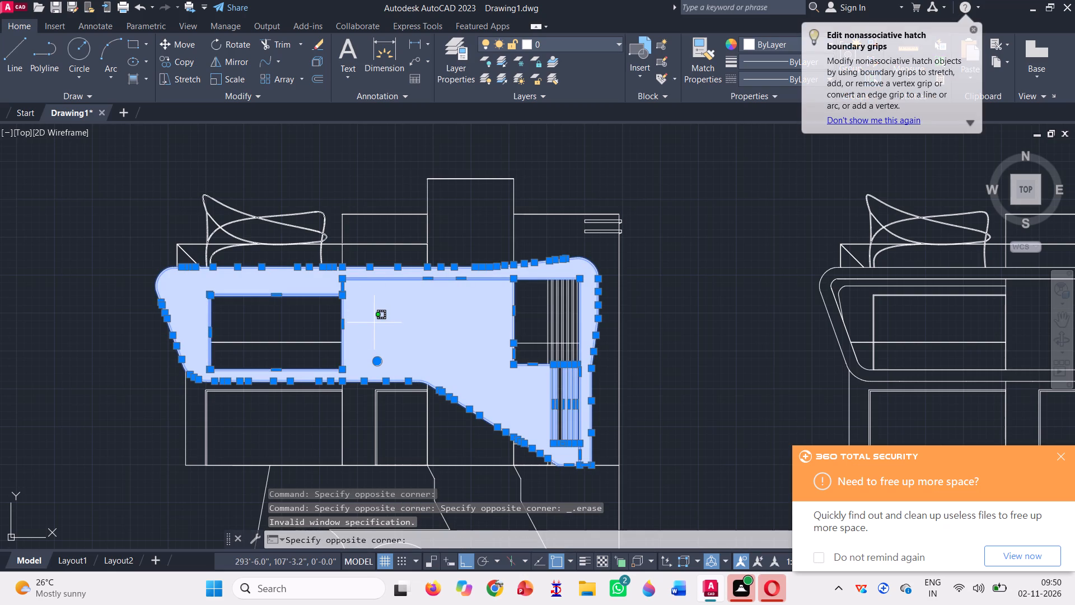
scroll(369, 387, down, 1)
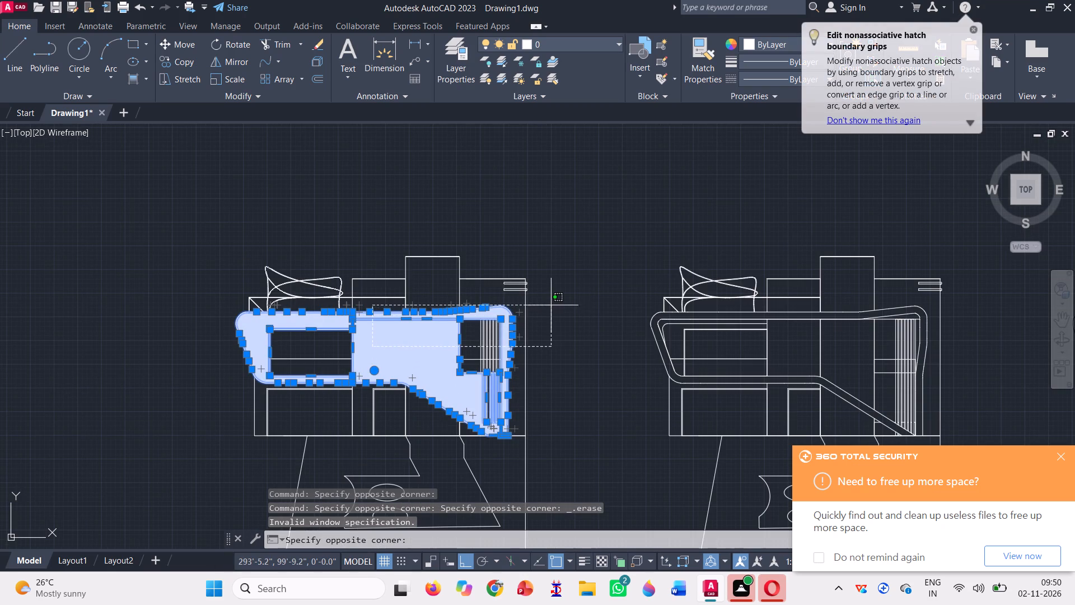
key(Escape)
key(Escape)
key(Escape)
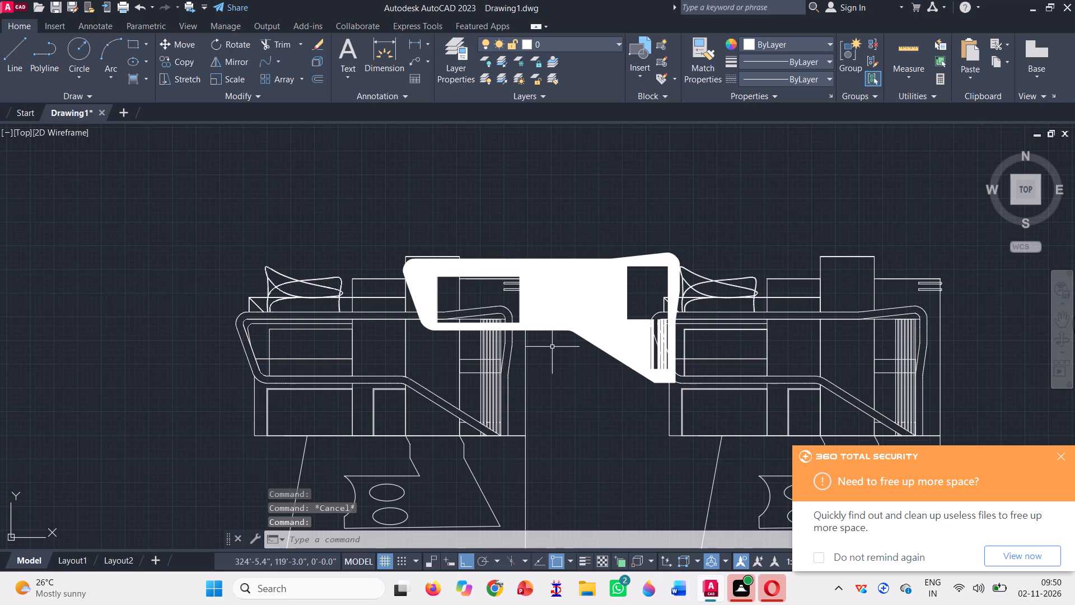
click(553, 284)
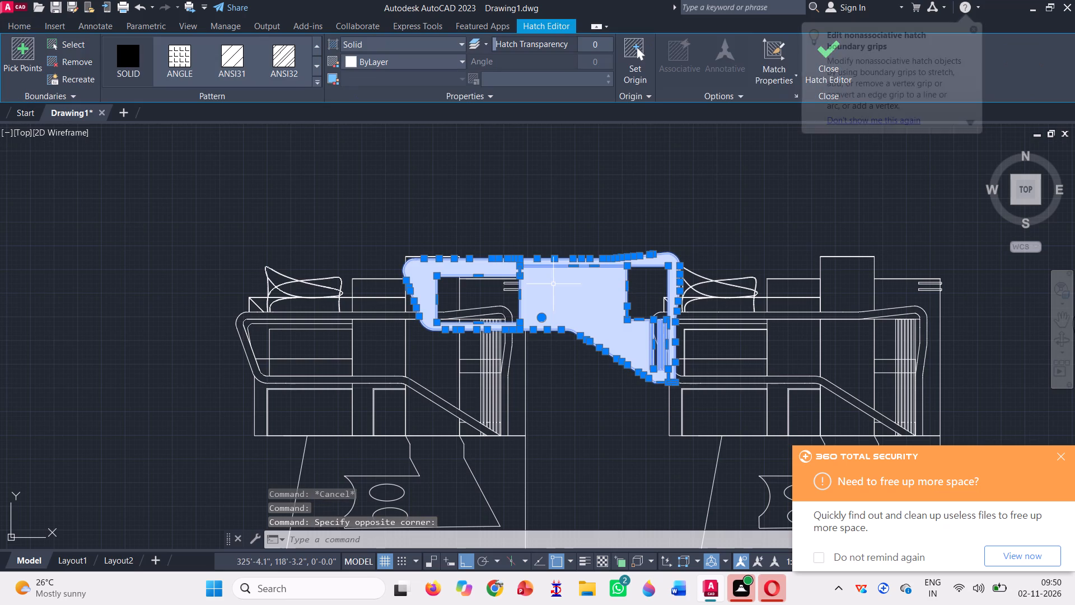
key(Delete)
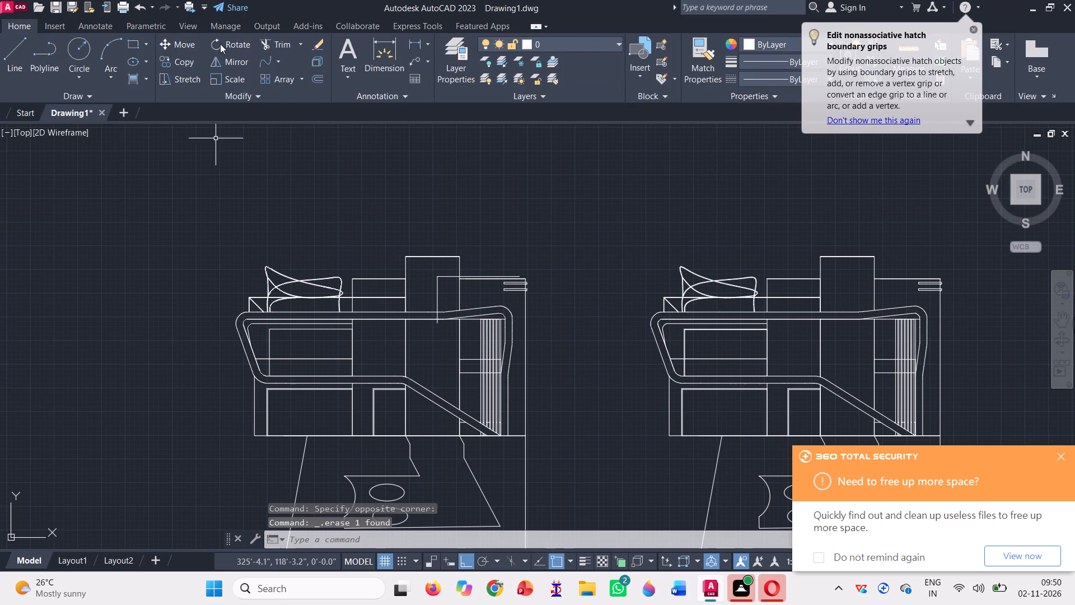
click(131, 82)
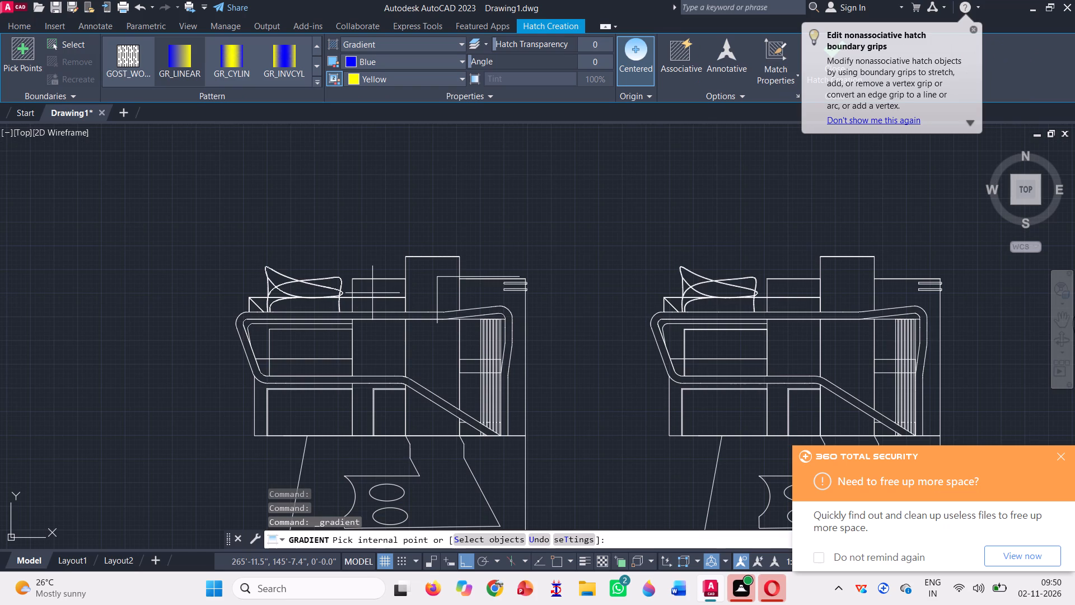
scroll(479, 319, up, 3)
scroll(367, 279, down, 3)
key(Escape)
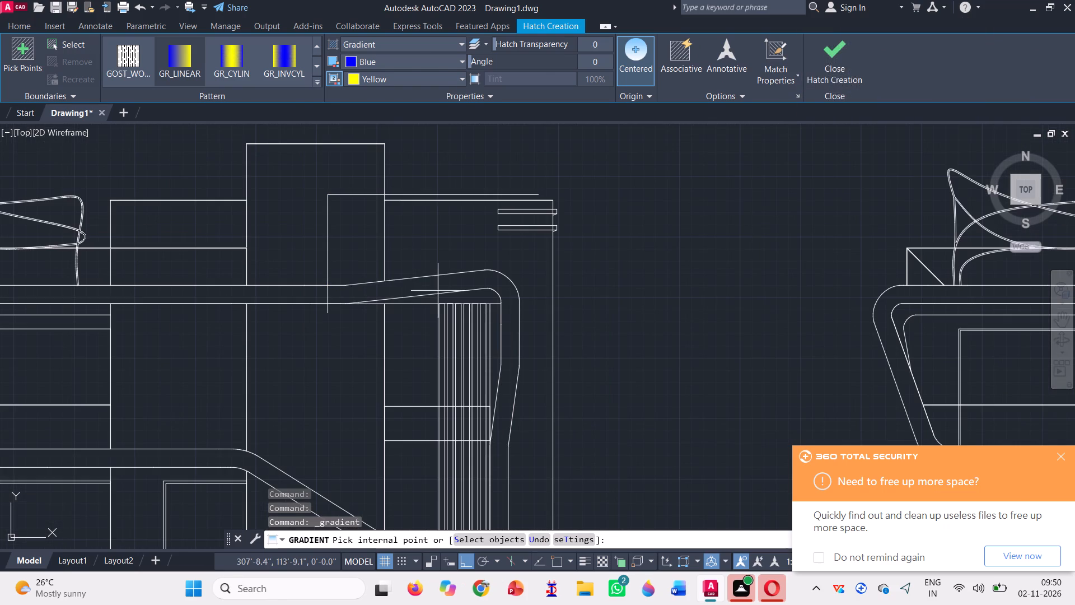
Erase the stray L-shaped line crossing the tower and east roof of the westernmost elevation.
click(372, 229)
click(298, 171)
scroll(500, 210, down, 2)
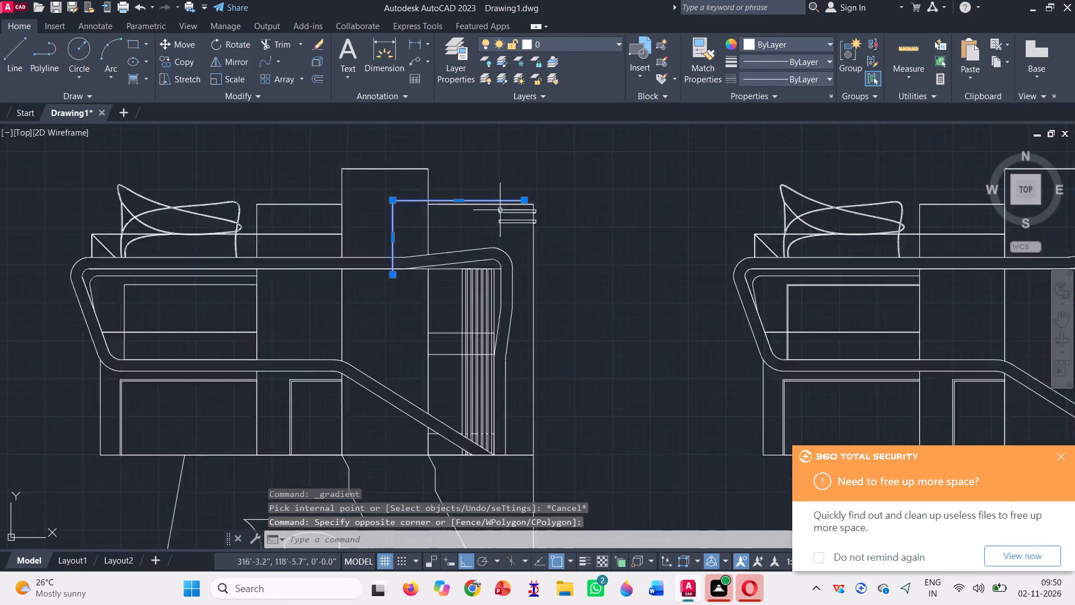
key(Delete)
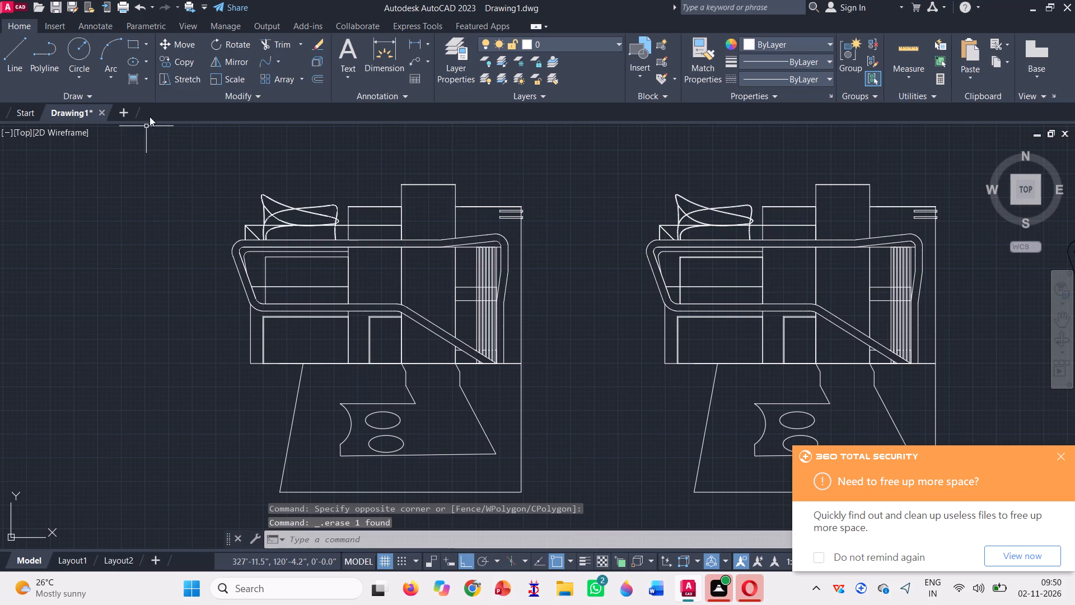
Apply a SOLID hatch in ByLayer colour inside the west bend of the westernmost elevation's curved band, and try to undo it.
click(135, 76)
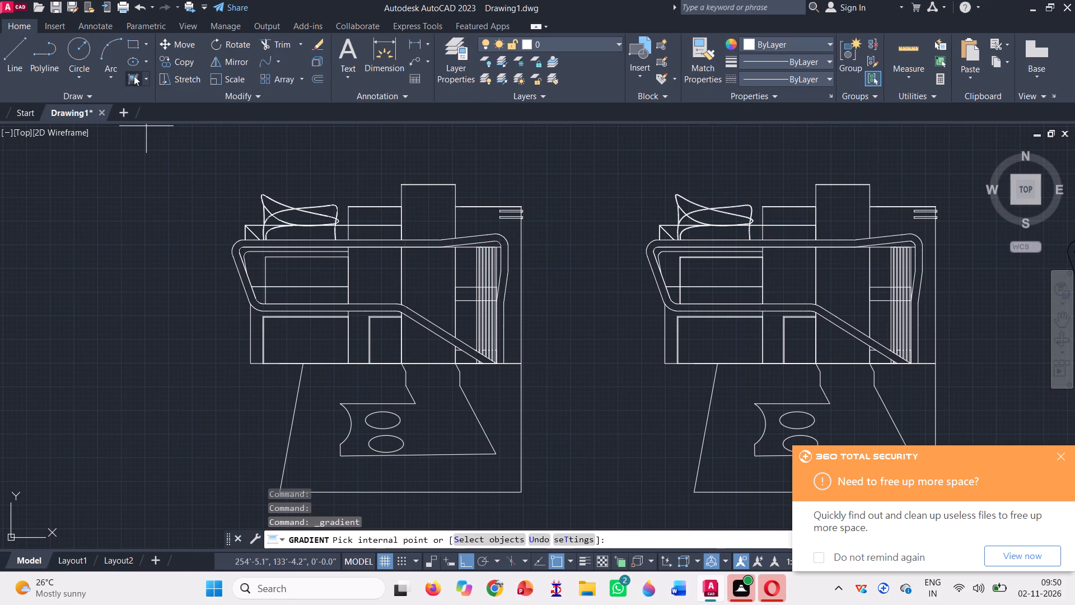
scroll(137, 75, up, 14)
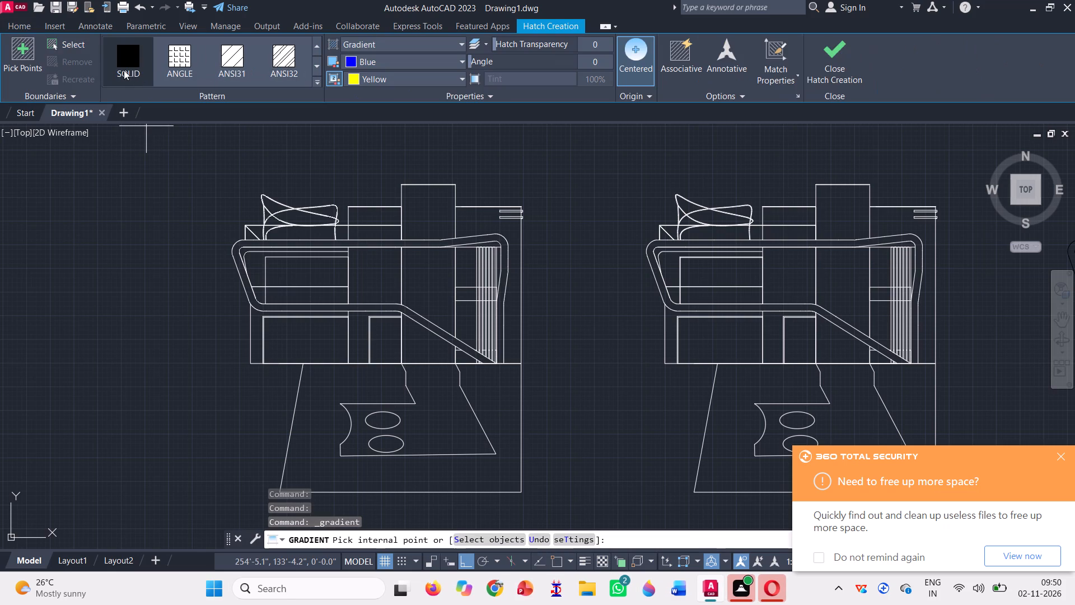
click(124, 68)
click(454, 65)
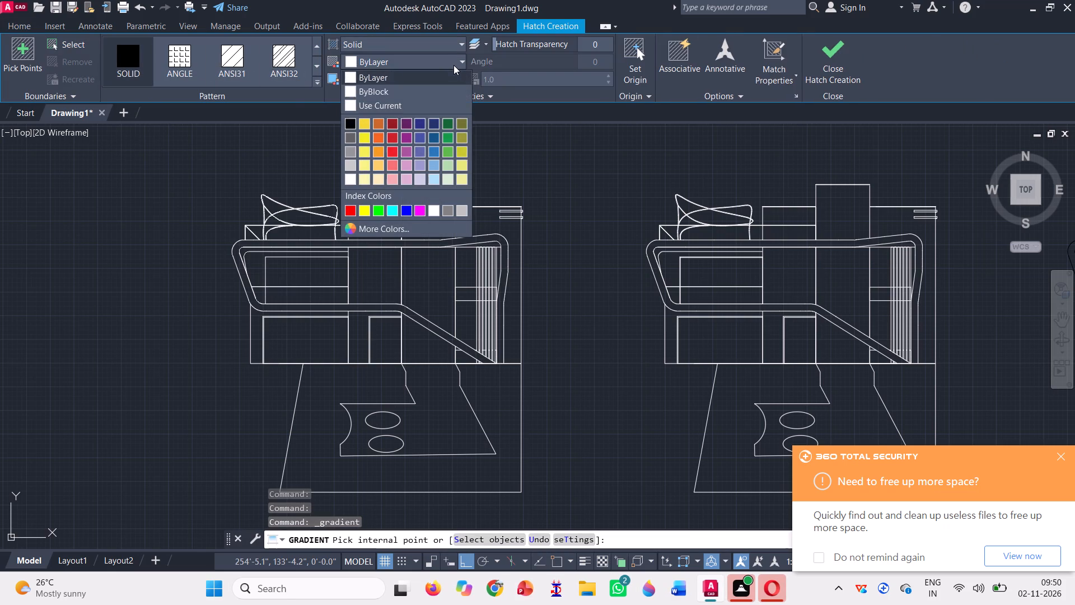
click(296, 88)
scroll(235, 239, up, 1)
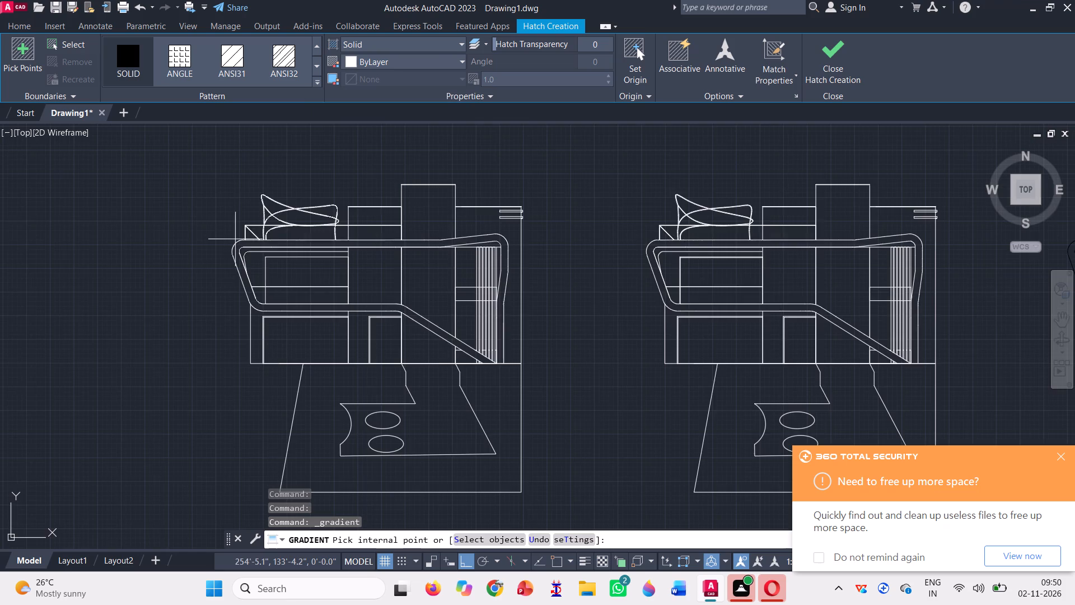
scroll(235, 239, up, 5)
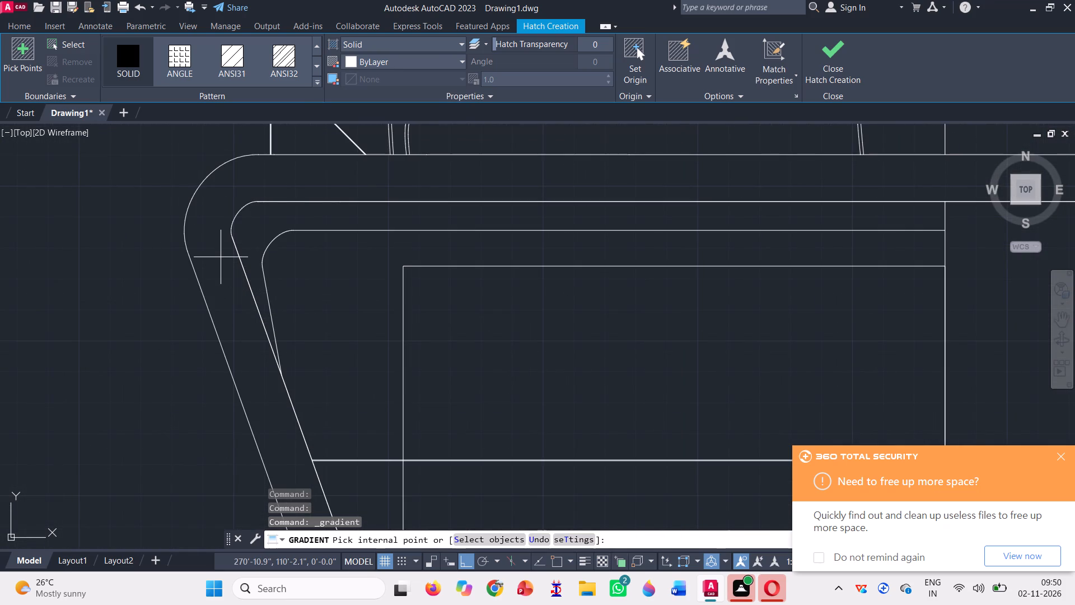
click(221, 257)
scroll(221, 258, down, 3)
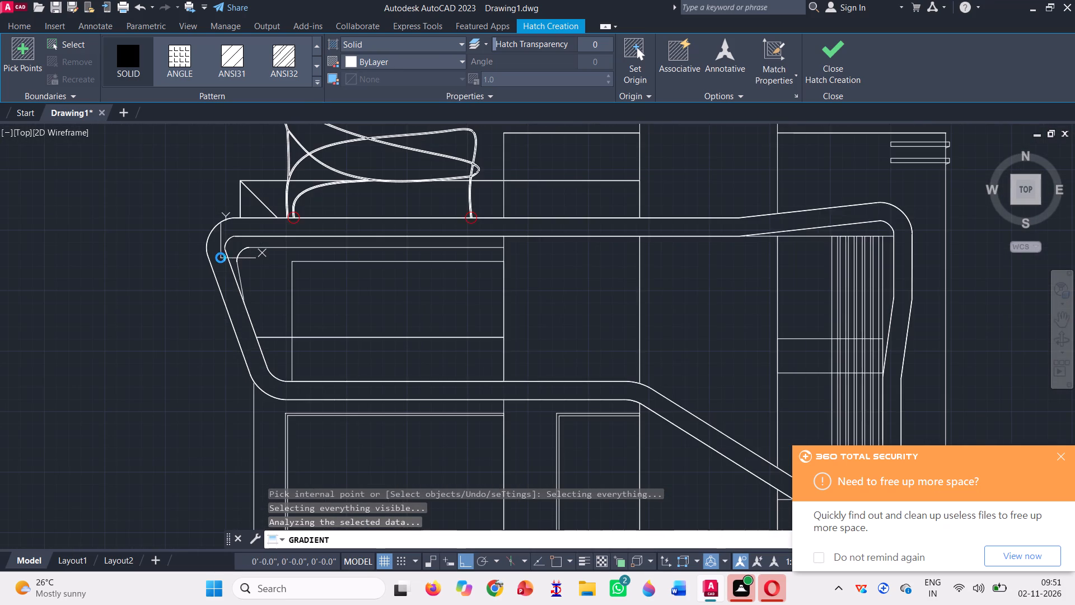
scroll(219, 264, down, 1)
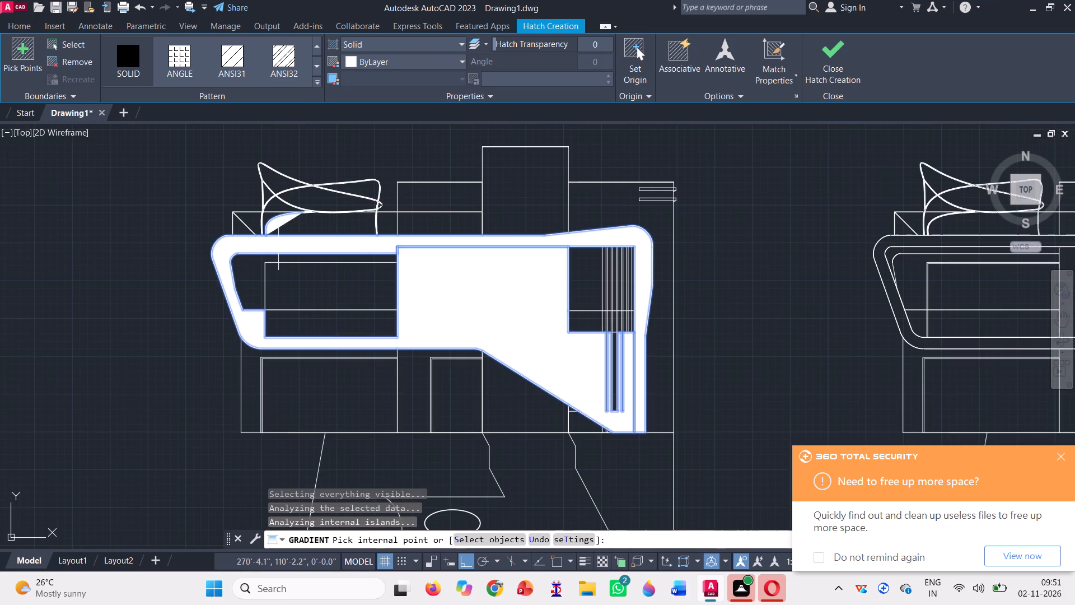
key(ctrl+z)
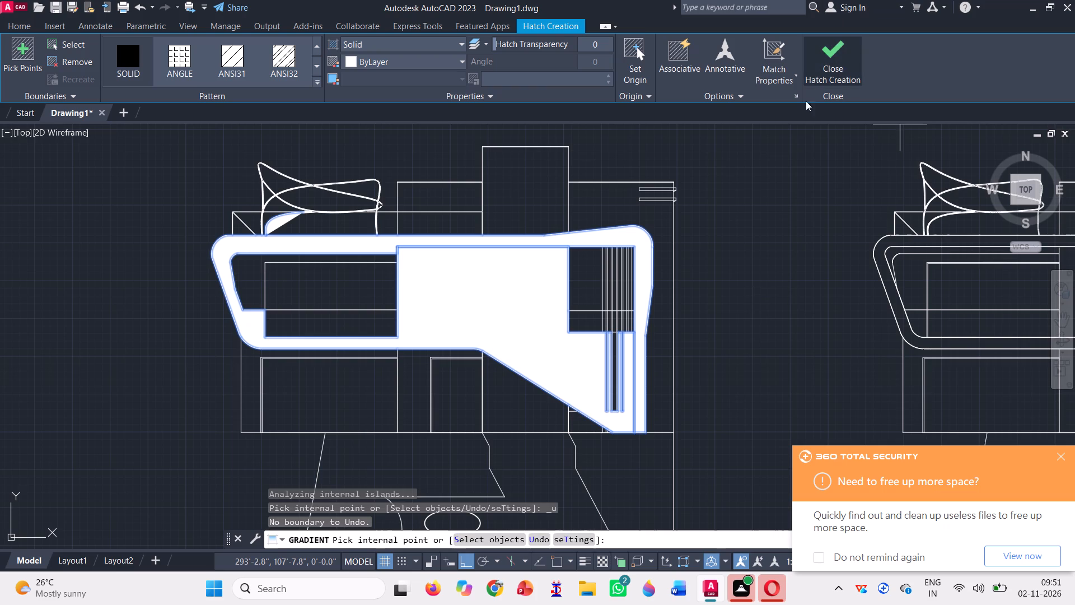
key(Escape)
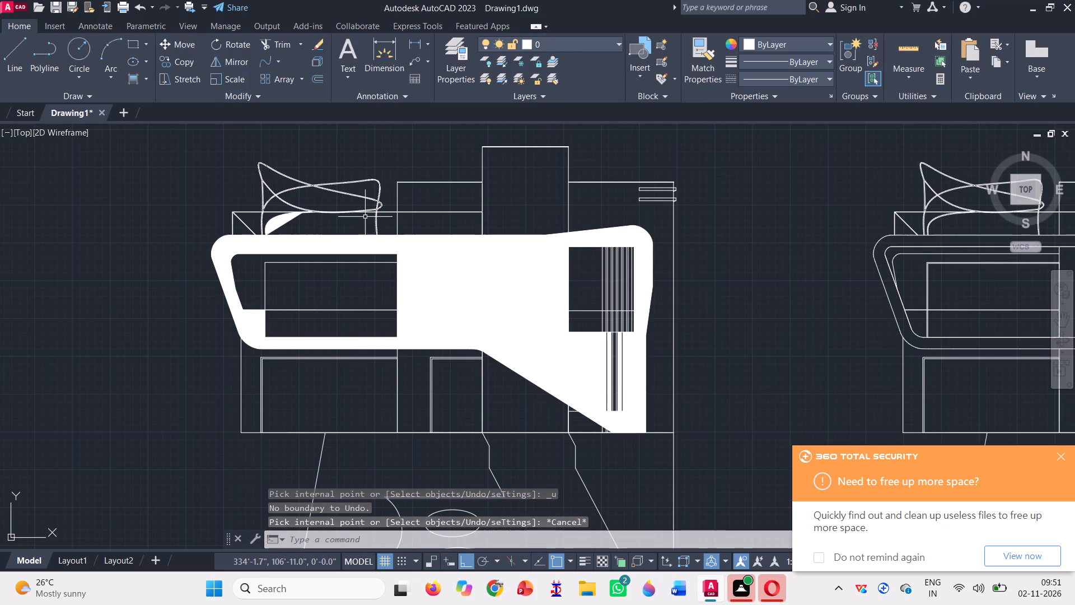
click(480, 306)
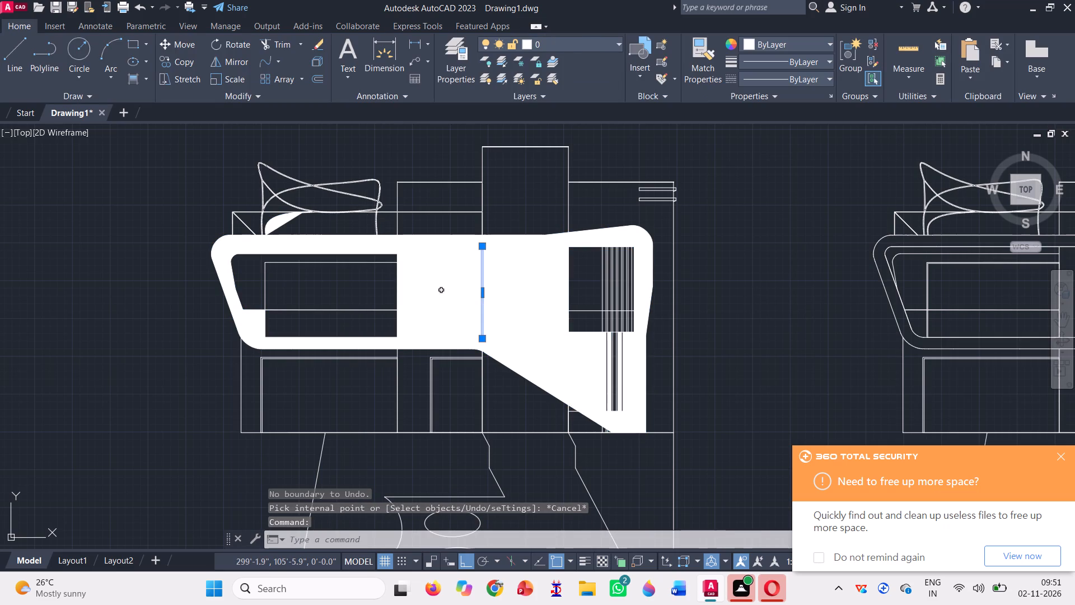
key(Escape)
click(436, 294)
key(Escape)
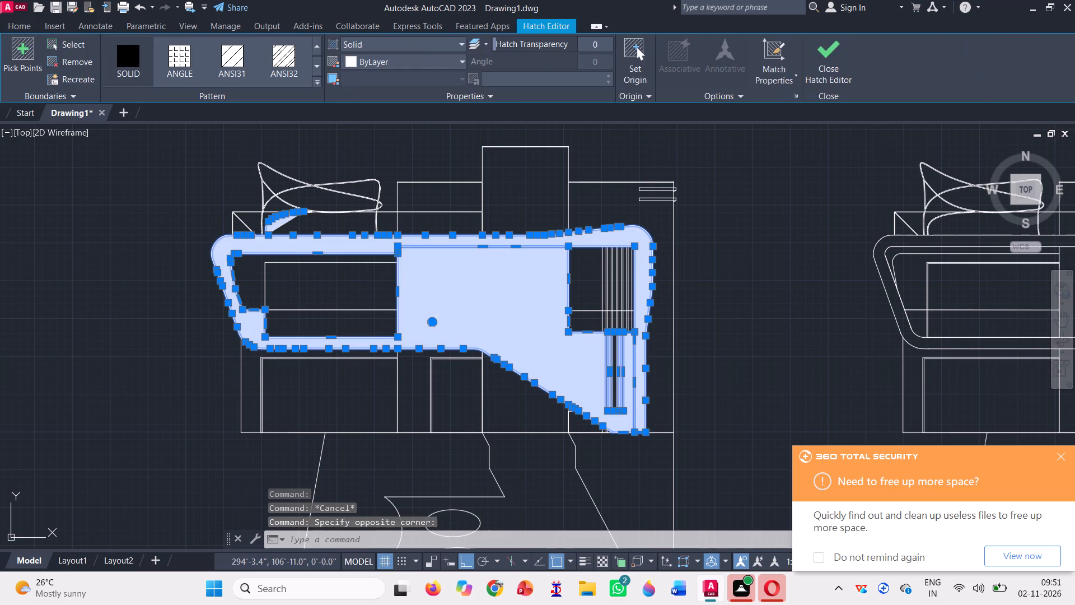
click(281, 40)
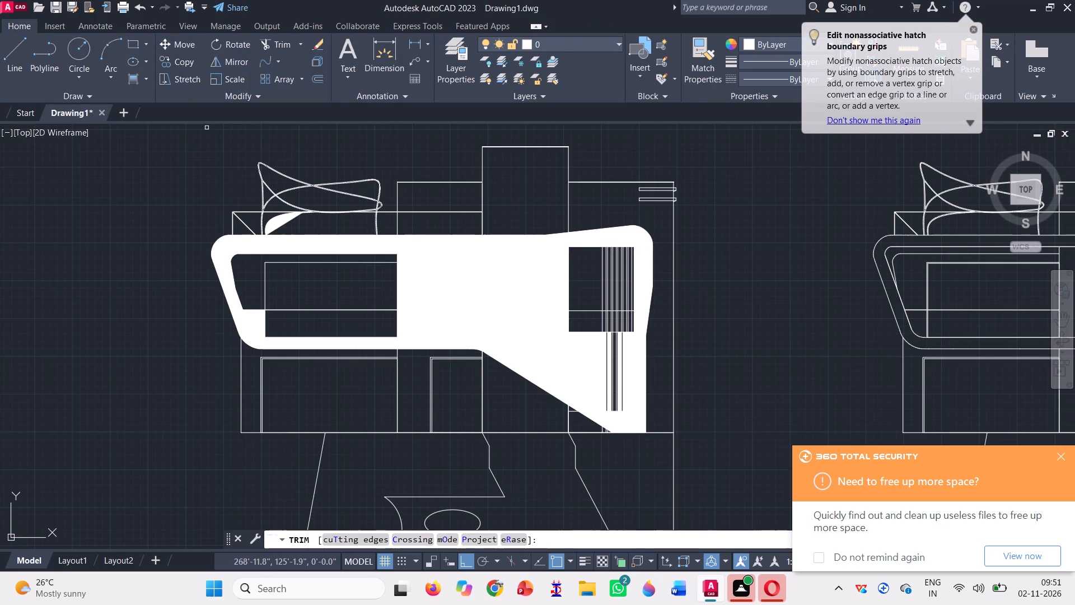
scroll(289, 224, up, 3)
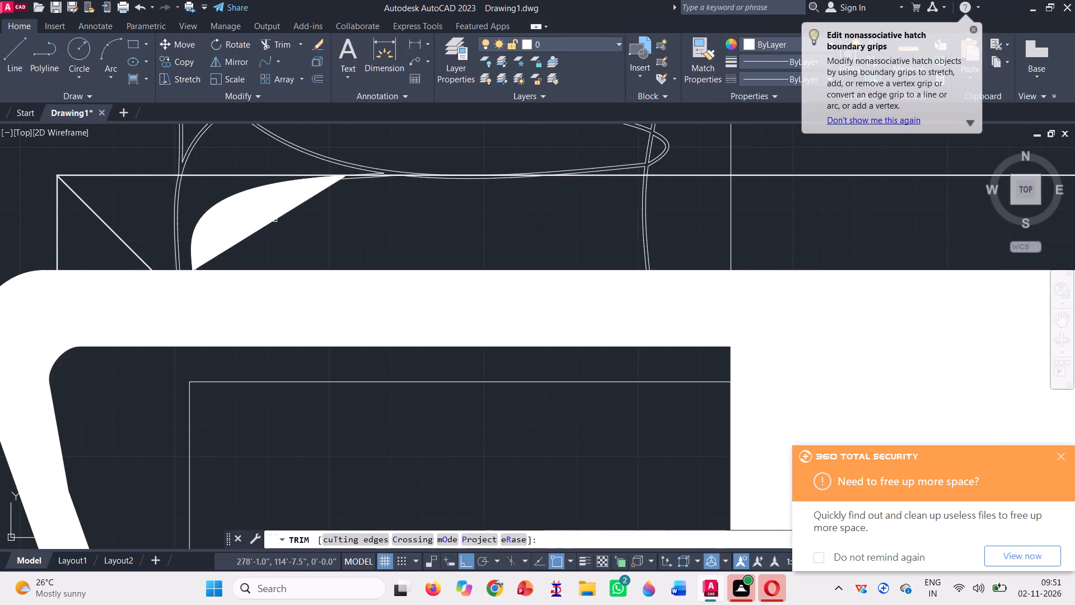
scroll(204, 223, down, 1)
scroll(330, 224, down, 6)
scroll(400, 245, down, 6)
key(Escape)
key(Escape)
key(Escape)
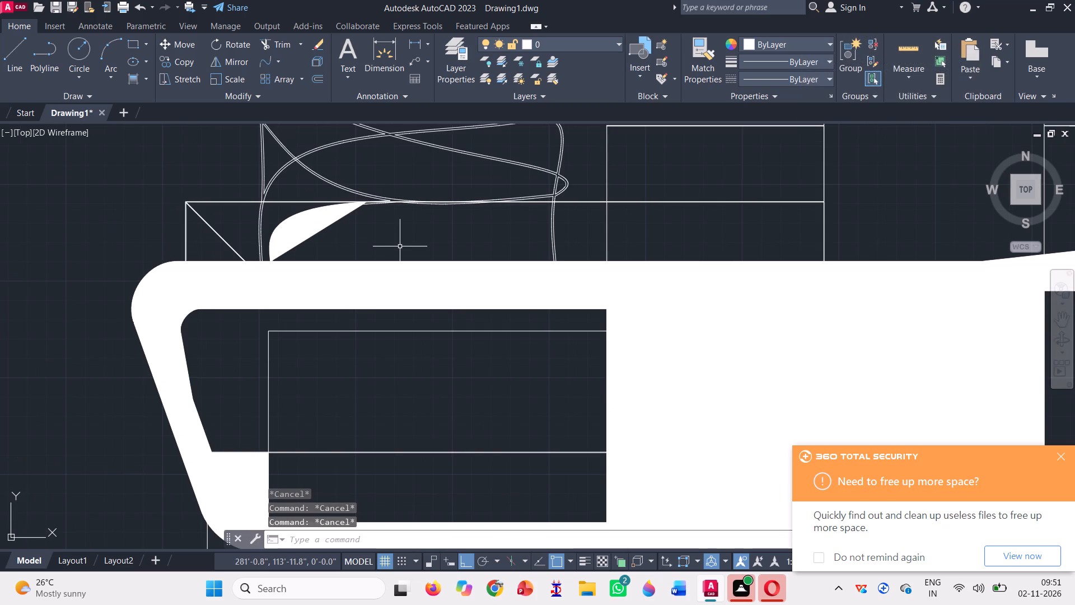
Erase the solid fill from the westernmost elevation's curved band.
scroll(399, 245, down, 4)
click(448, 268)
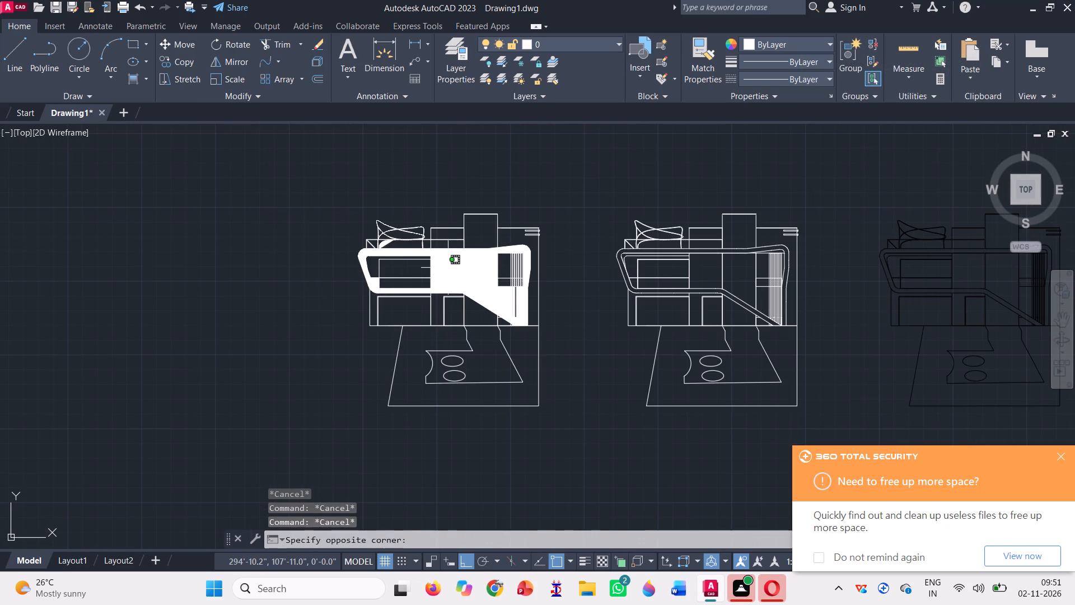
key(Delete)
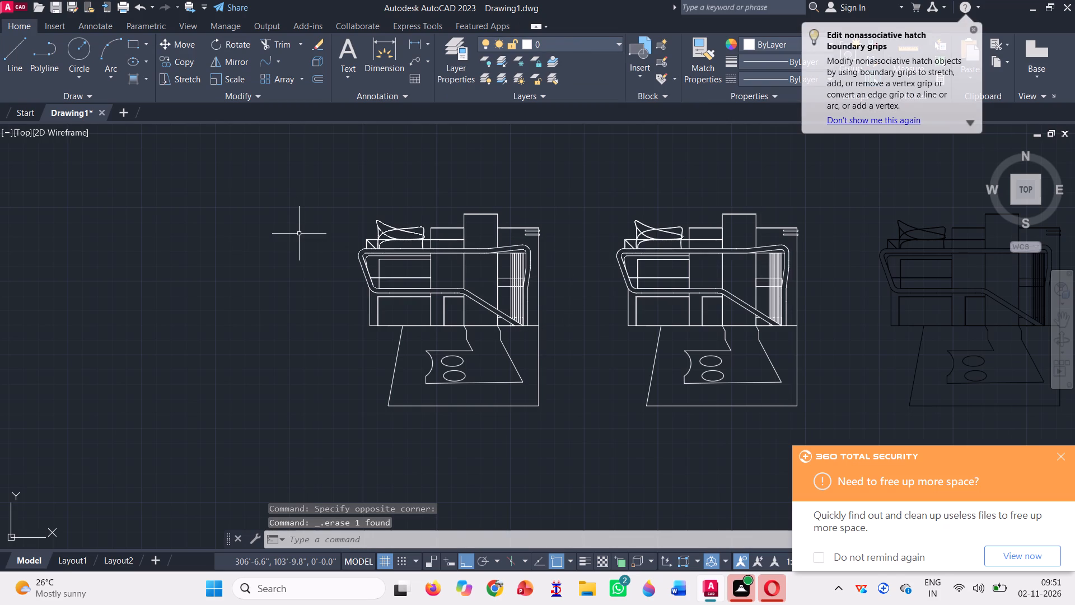
Save the drawing in the Documents folder under the file name rs.
key(ctrl+s)
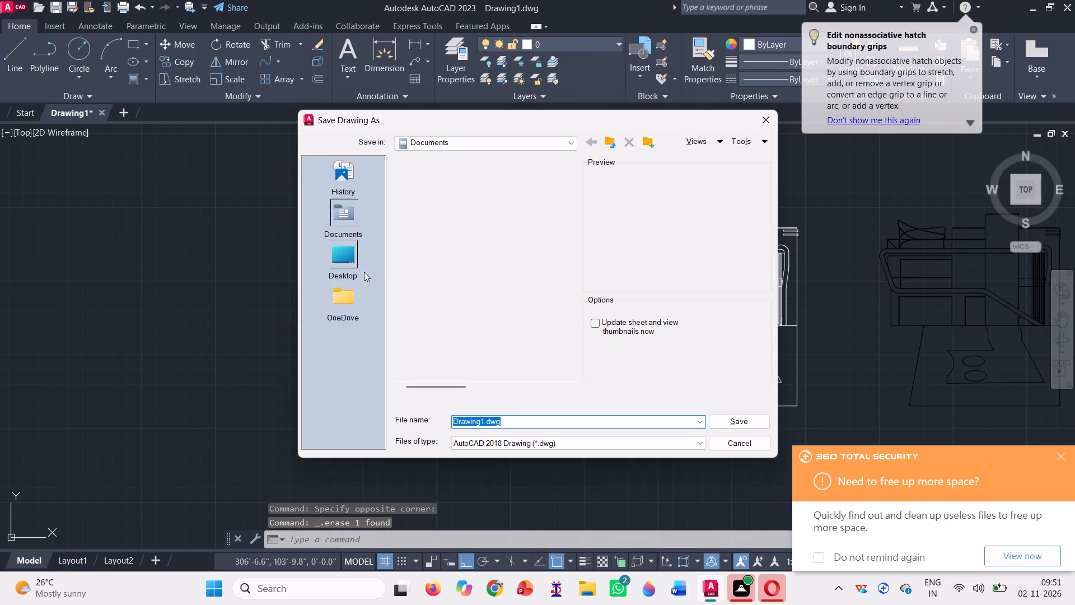
key(BackSpace)
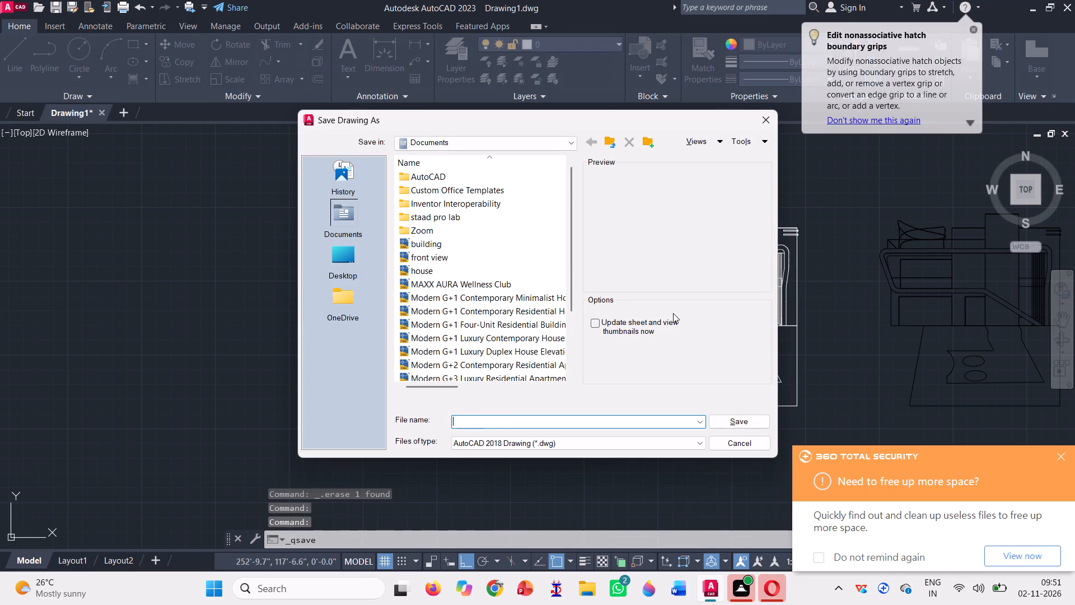
key(ctrl+v)
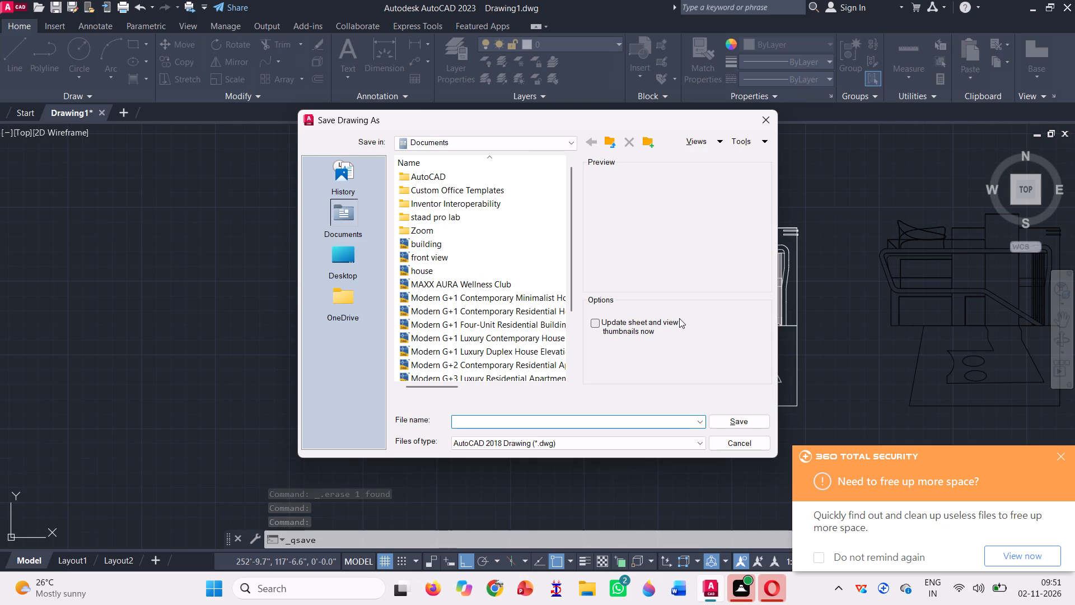
key(s)
key(BackSpace)
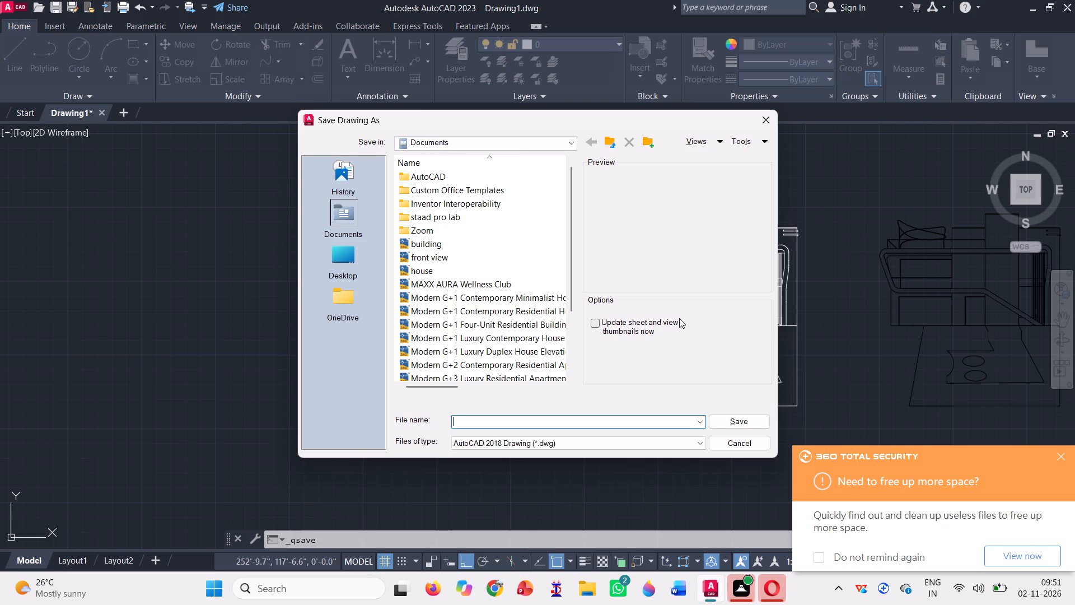
text(rs)
key(Return)
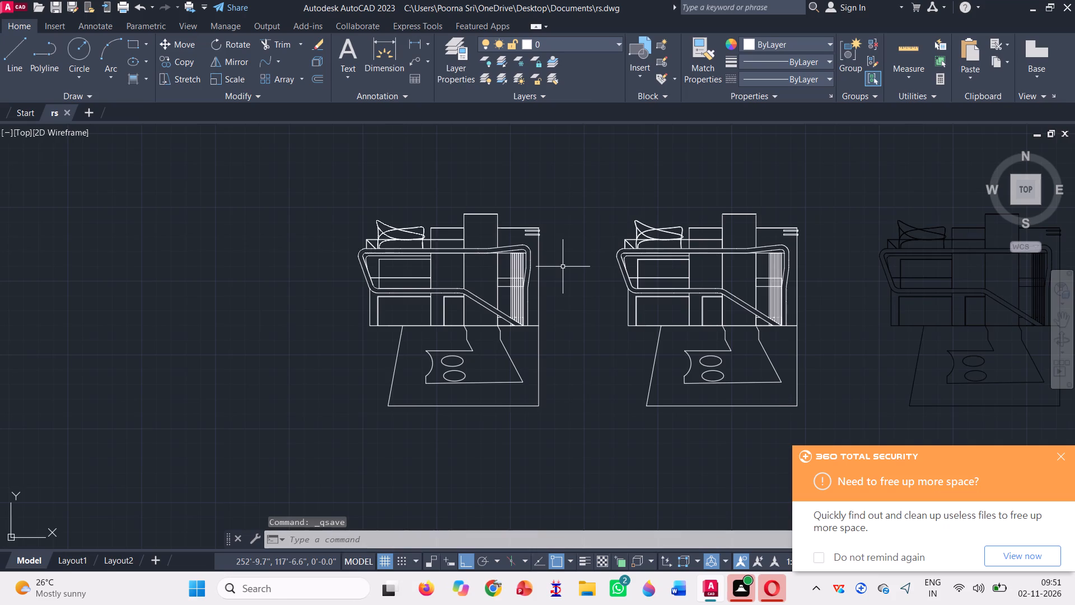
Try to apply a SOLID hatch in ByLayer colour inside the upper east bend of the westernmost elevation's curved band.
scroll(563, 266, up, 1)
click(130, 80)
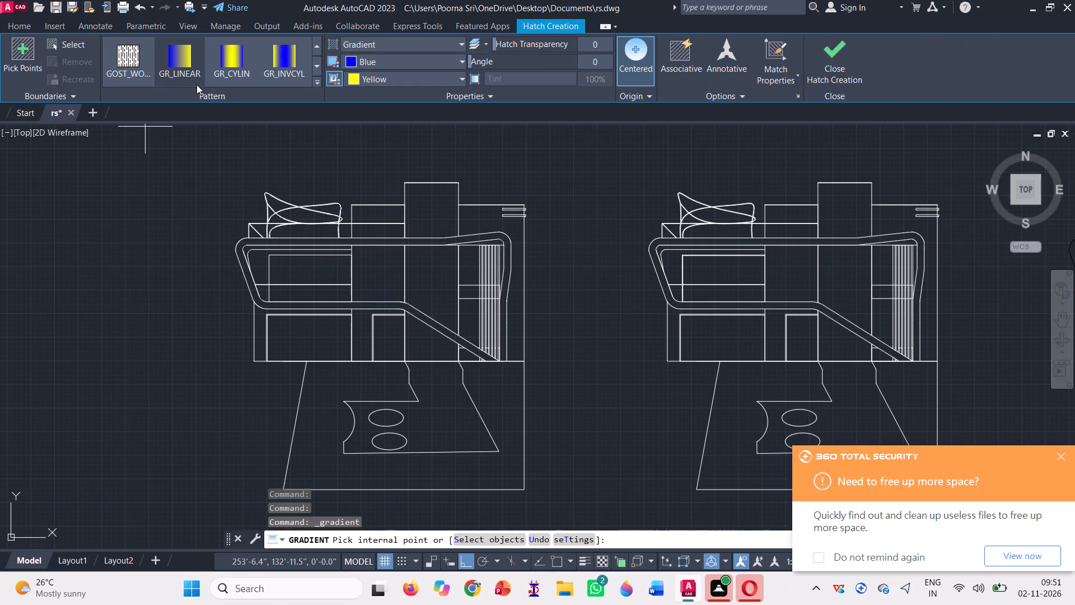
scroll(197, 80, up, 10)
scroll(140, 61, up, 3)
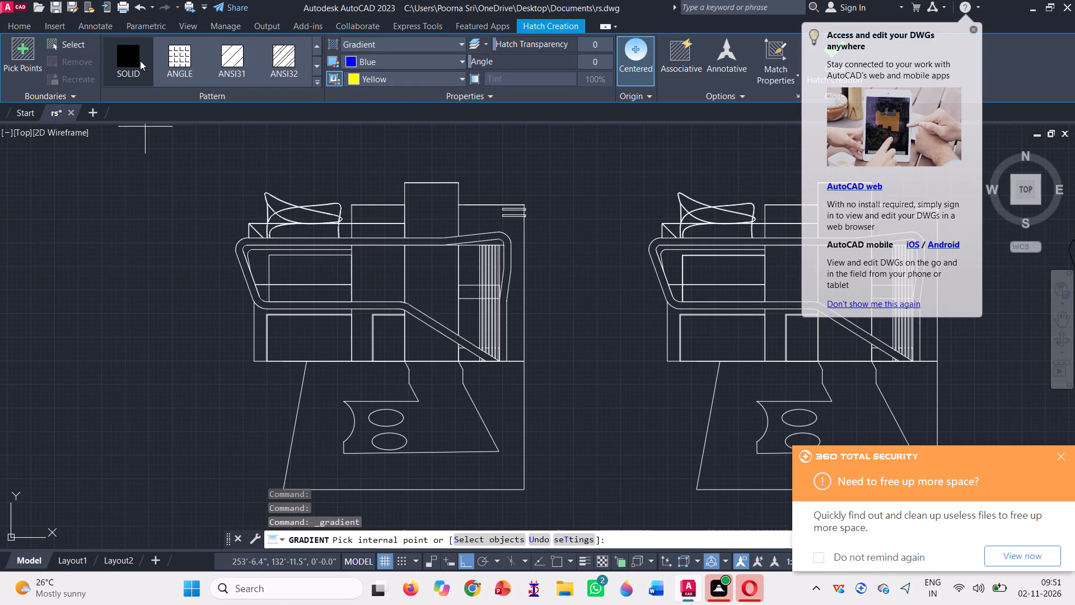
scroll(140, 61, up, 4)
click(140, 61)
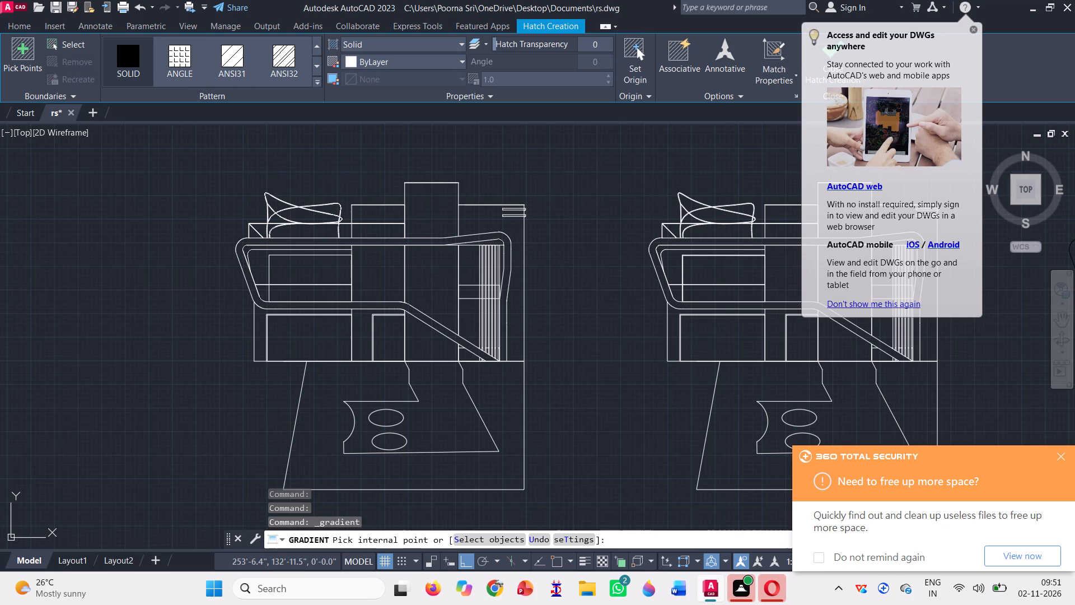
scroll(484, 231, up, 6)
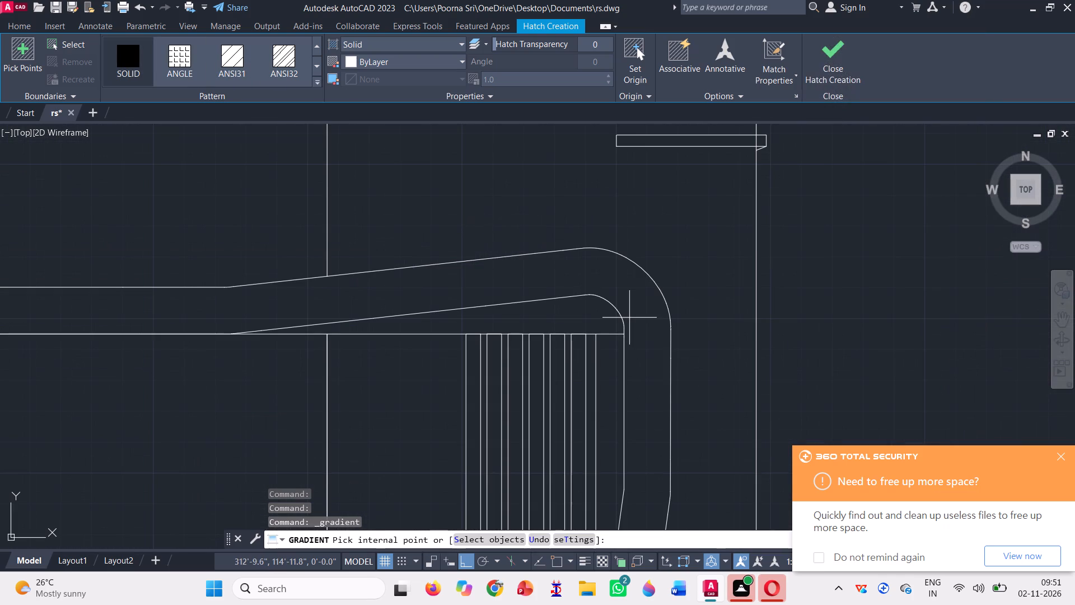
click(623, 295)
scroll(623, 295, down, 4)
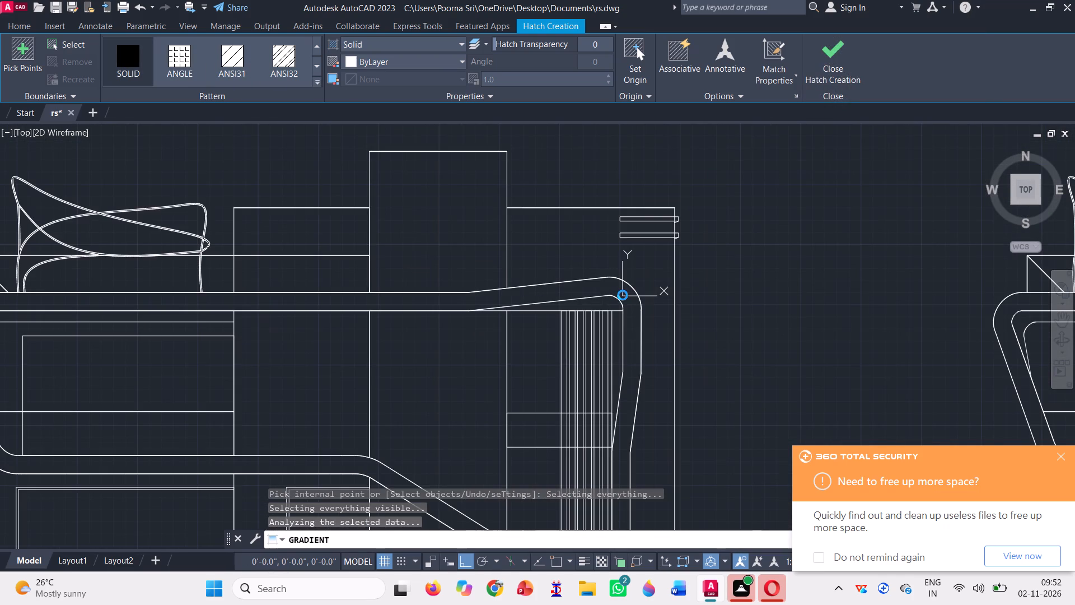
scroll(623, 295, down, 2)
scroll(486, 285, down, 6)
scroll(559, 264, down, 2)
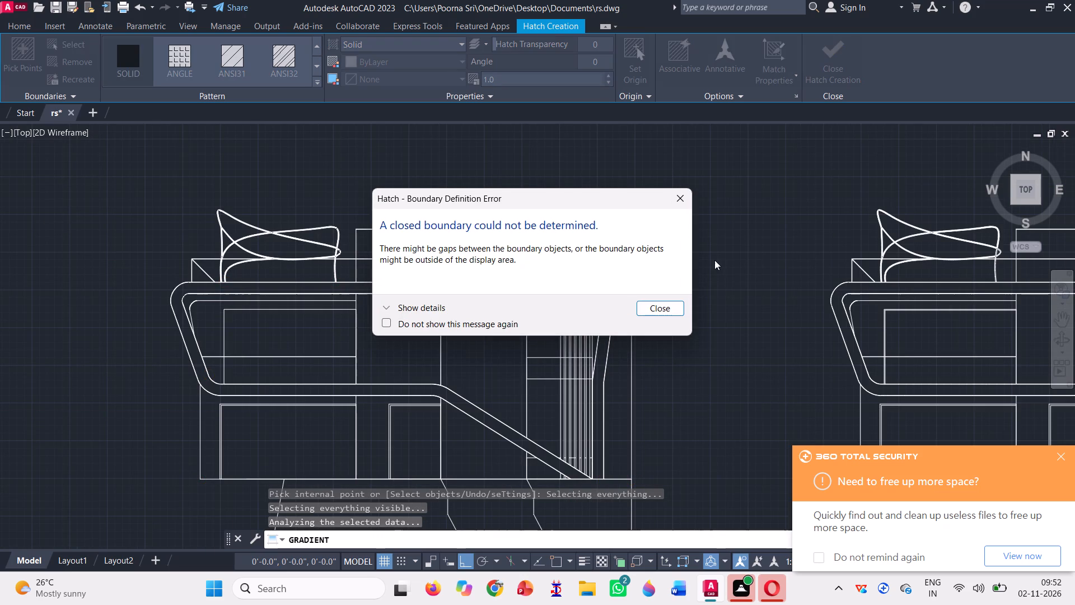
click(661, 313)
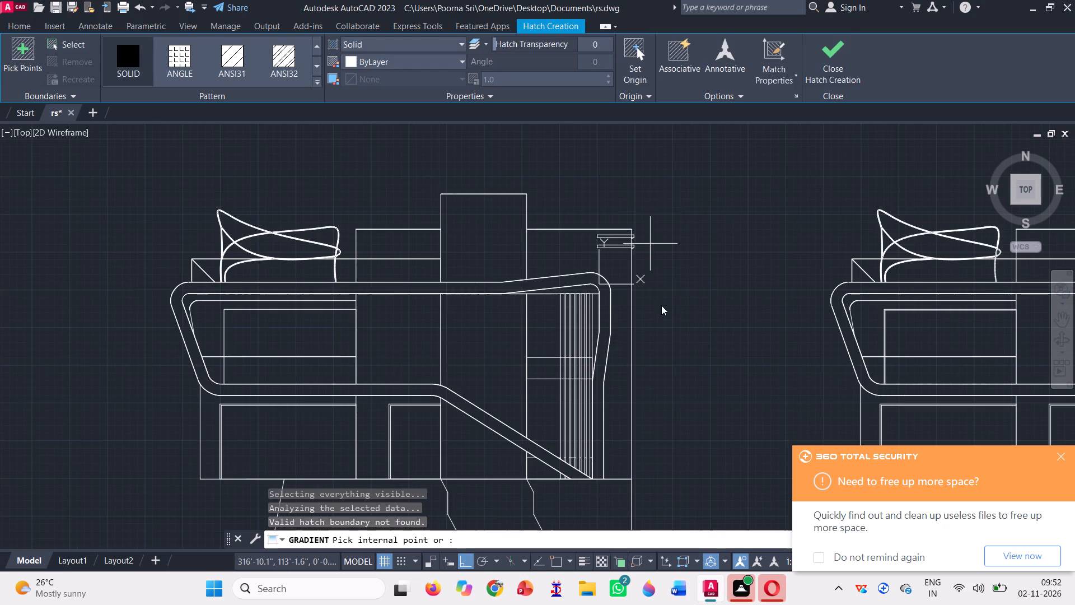
Fill the westernmost elevation's east wall, sliver under the band's east bend, upper block beside the tower and door surround solid in colour 99,100,102.
scroll(574, 273, down, 2)
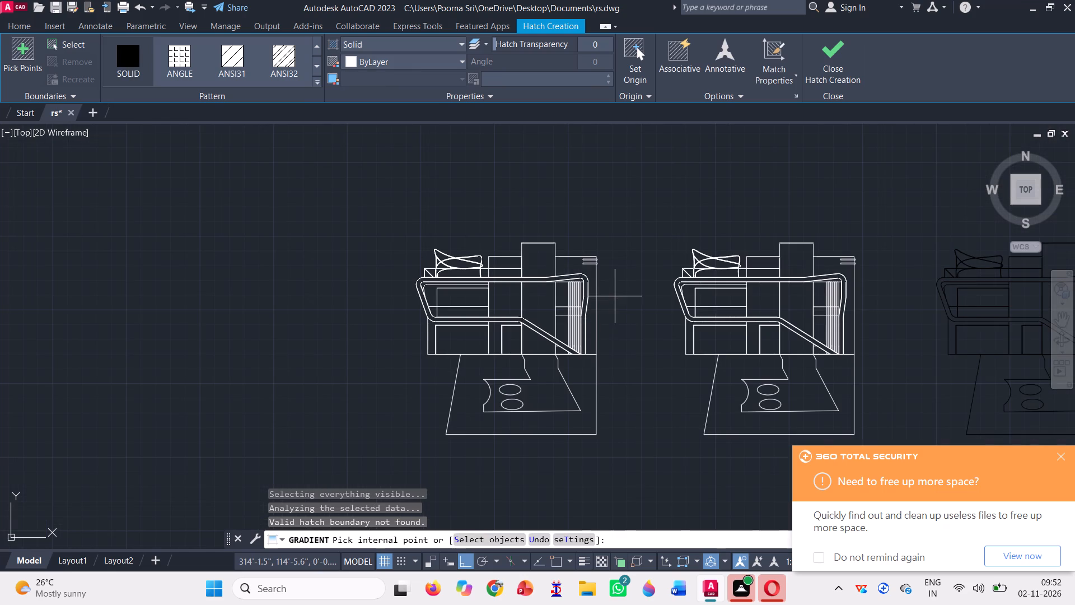
click(442, 62)
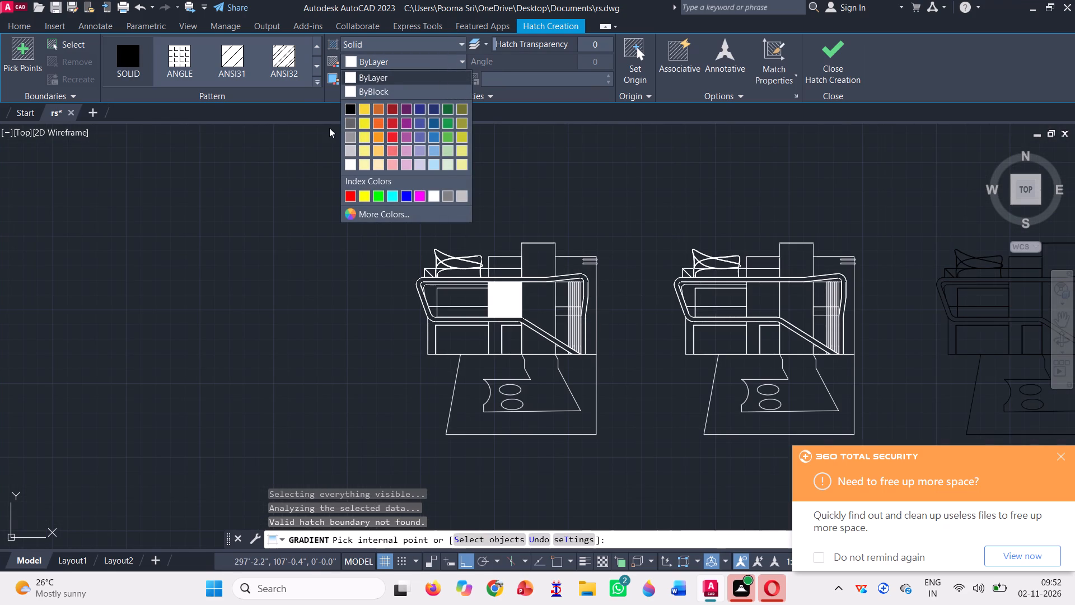
click(353, 119)
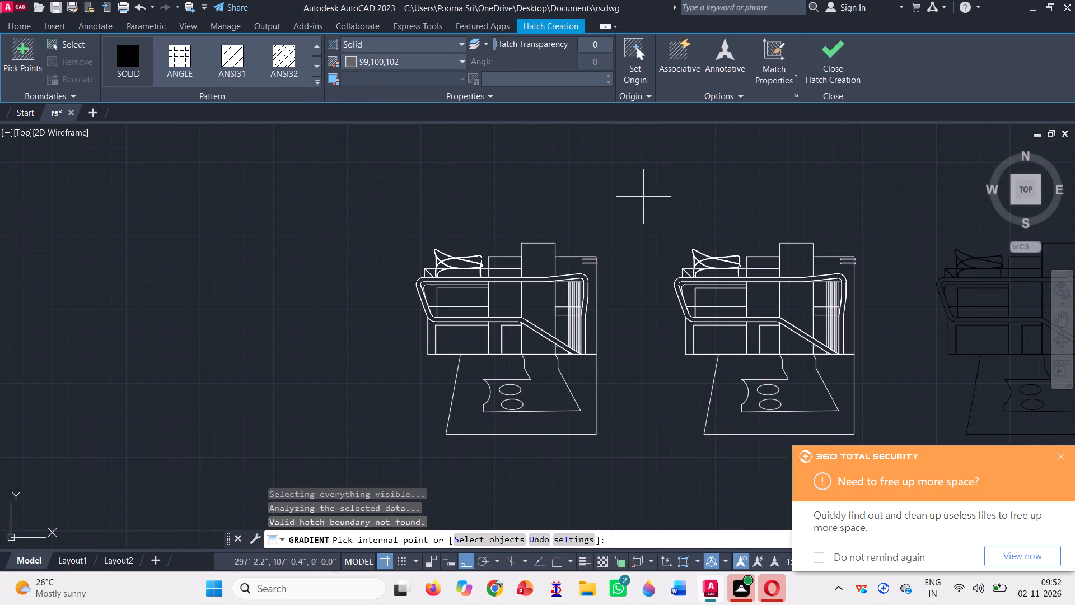
scroll(596, 268, up, 3)
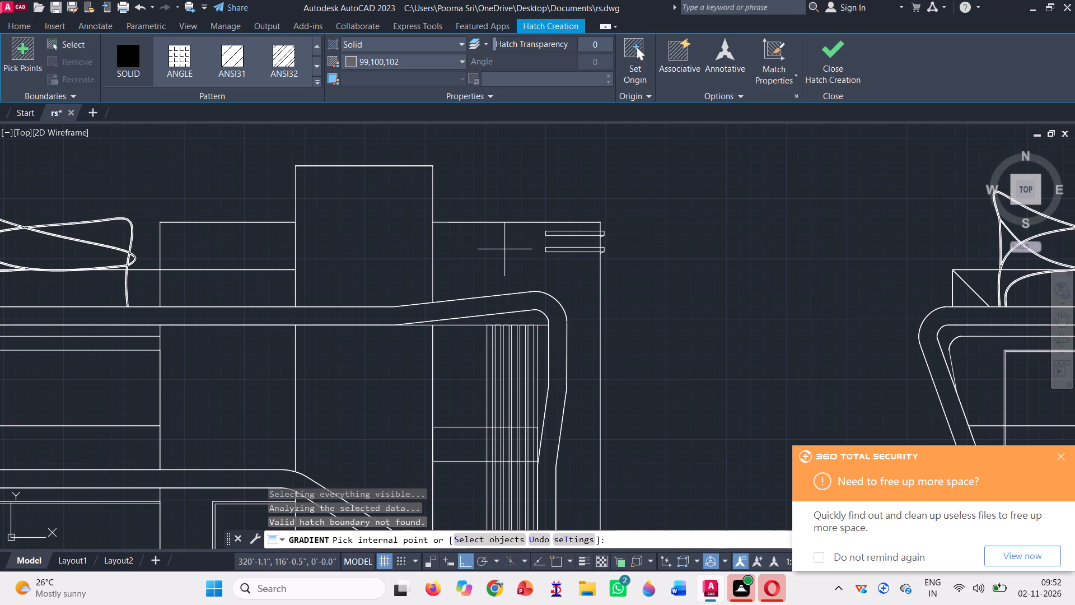
click(503, 248)
scroll(503, 248, down, 1)
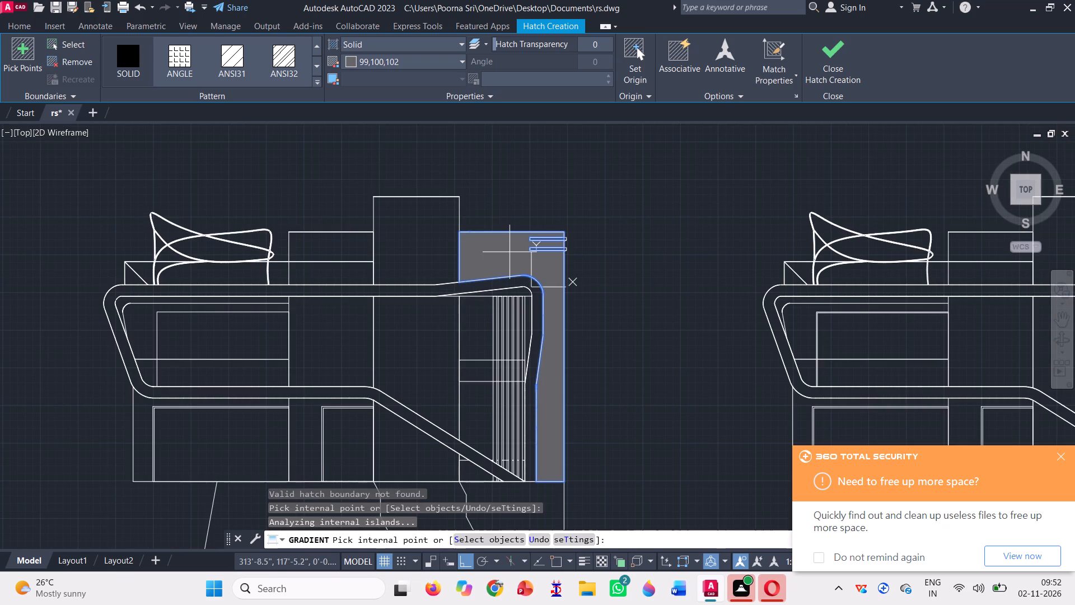
scroll(520, 297, up, 3)
click(503, 274)
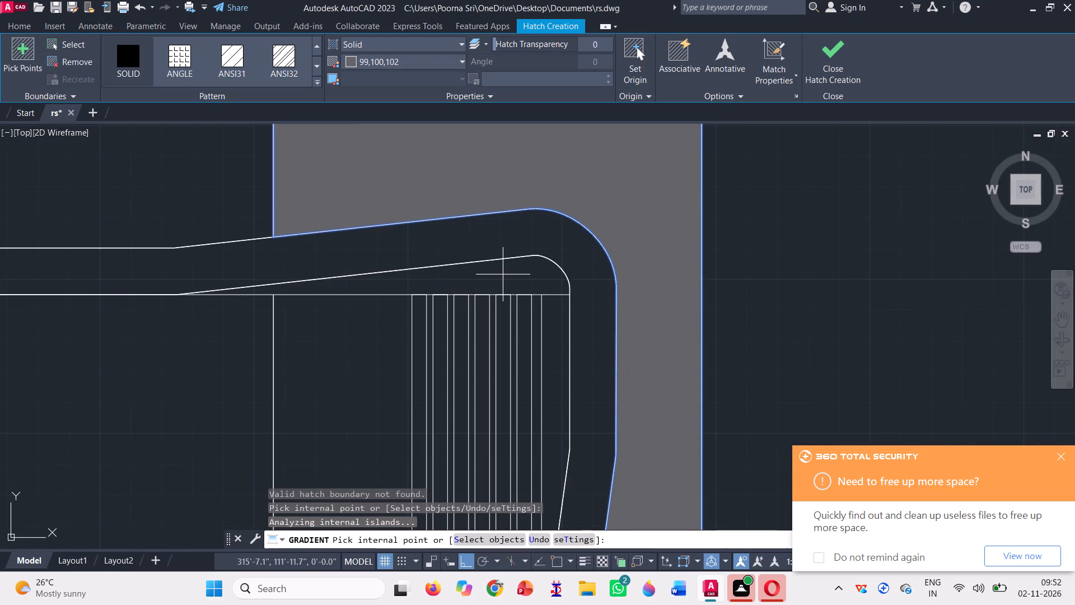
scroll(503, 274, down, 7)
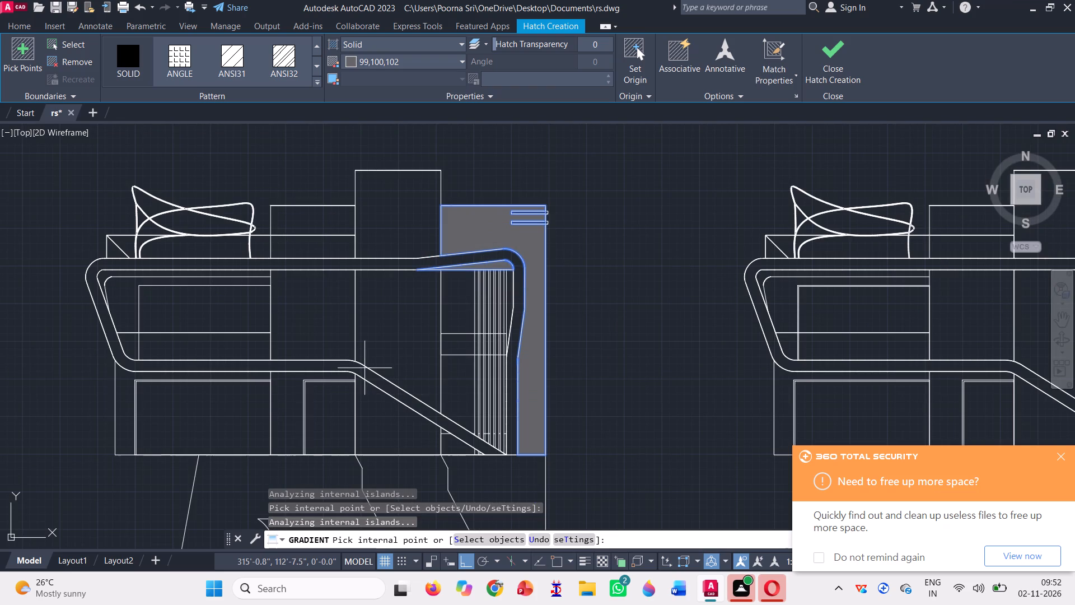
click(306, 224)
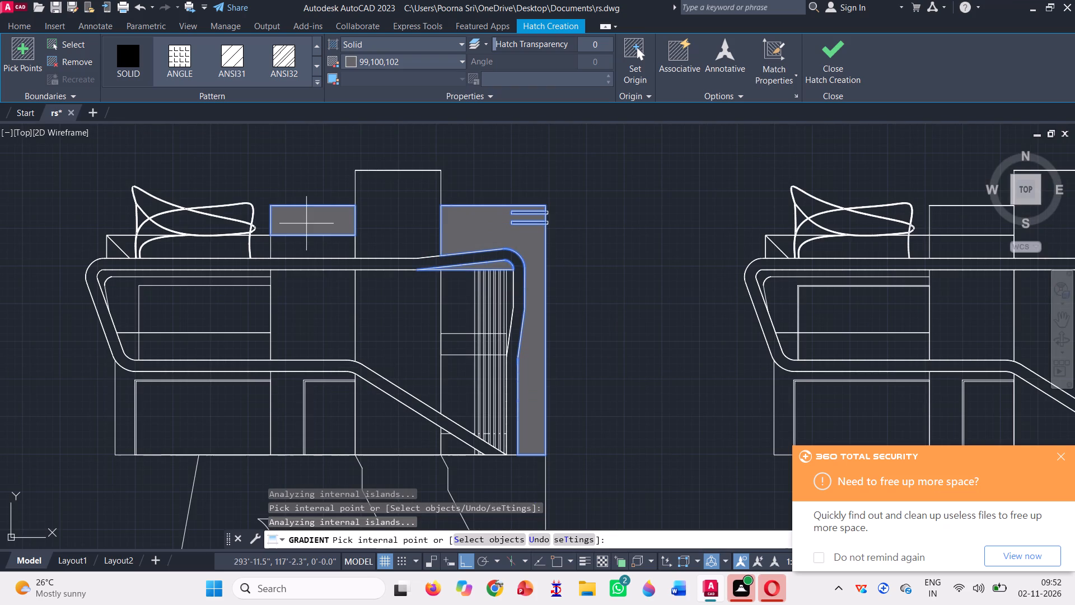
scroll(301, 375, up, 2)
click(279, 407)
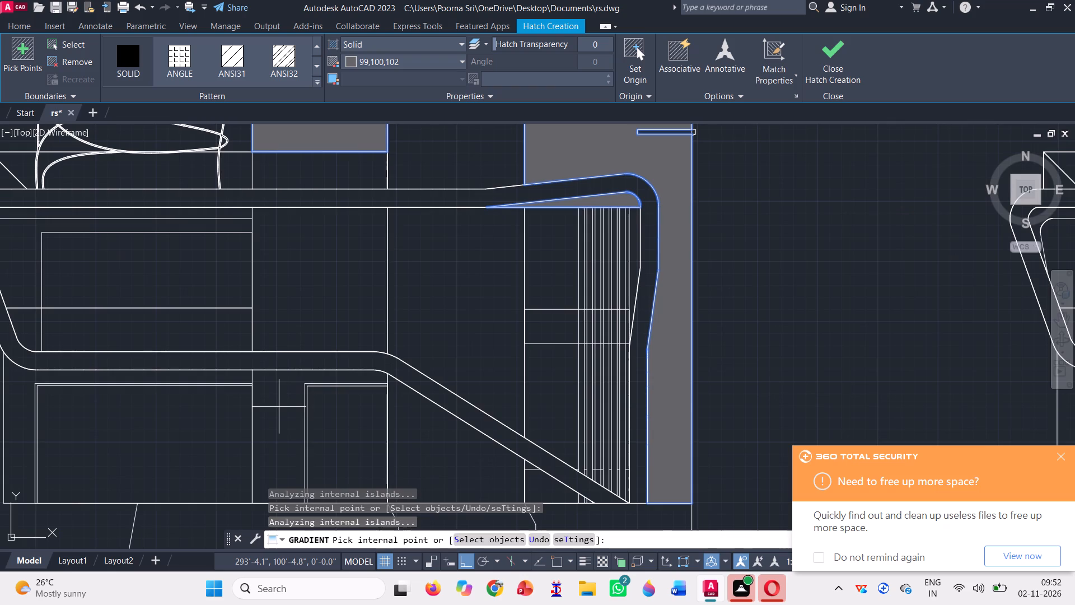
scroll(272, 412, down, 3)
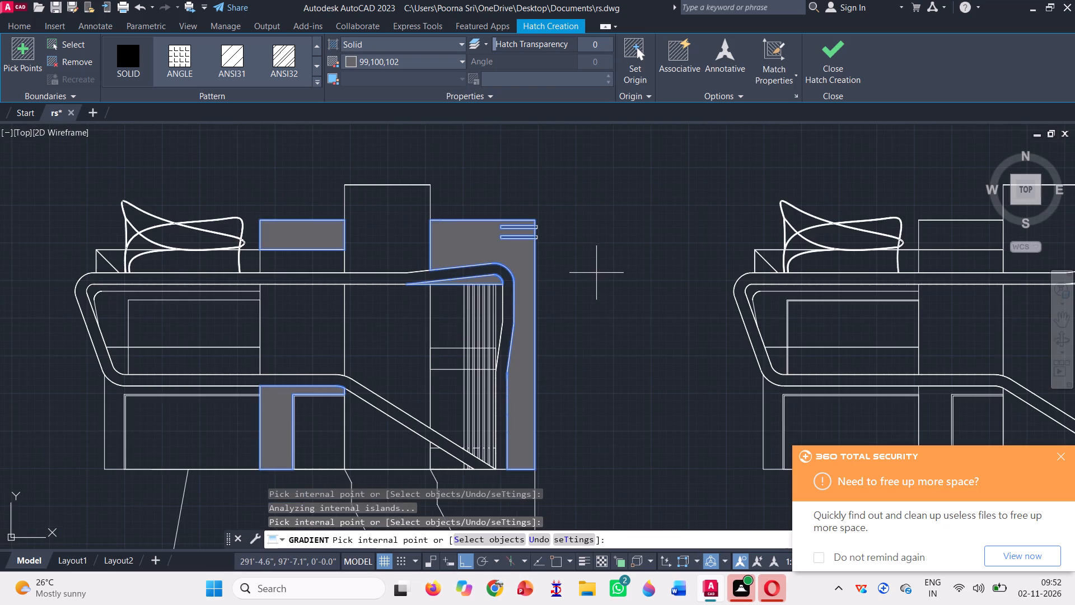
click(852, 73)
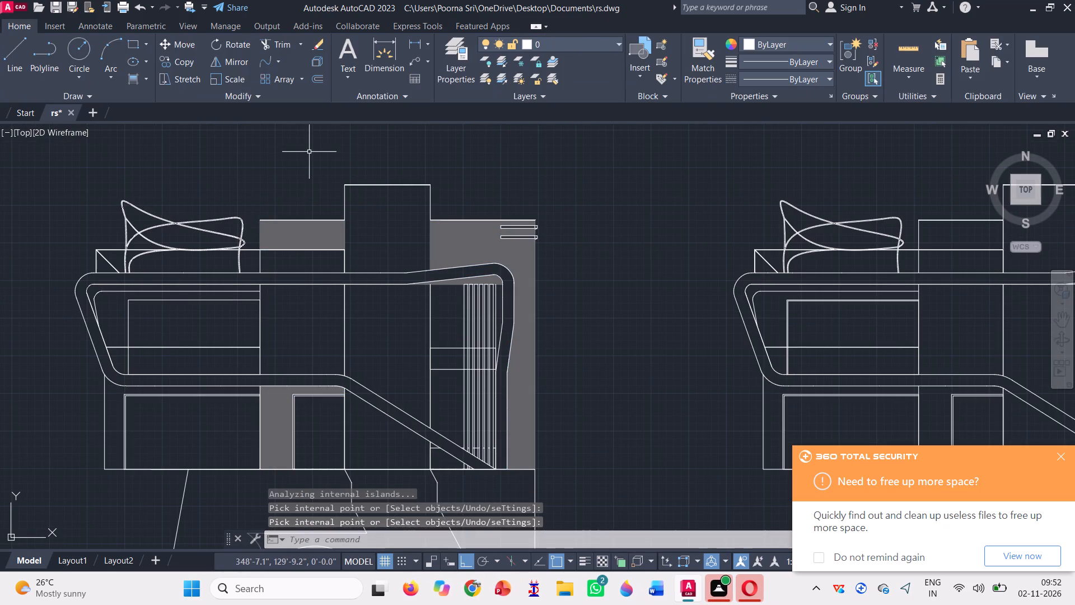
Copy the westernmost elevation's curved band outlines and inner trim lines horizontally into the empty space west of it.
scroll(86, 286, up, 2)
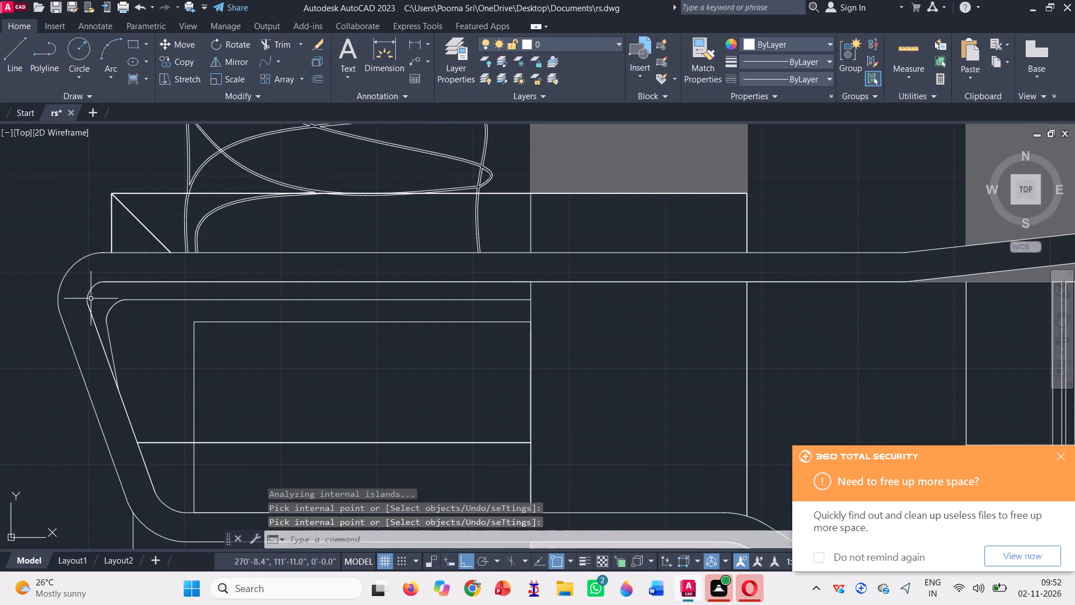
click(92, 300)
click(62, 252)
scroll(227, 292, down, 3)
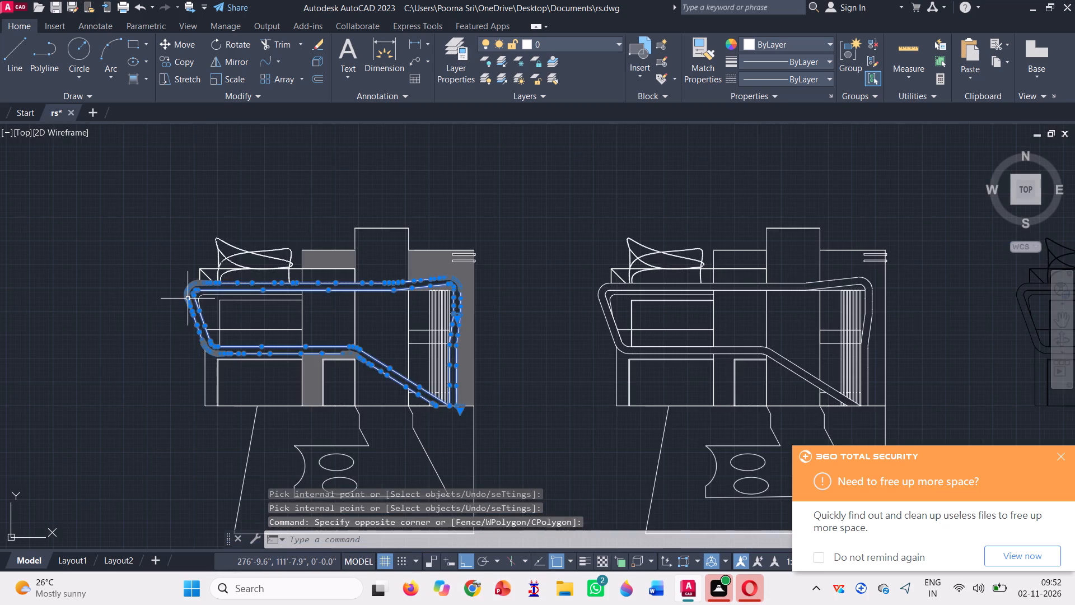
scroll(184, 301, up, 3)
click(242, 288)
click(254, 309)
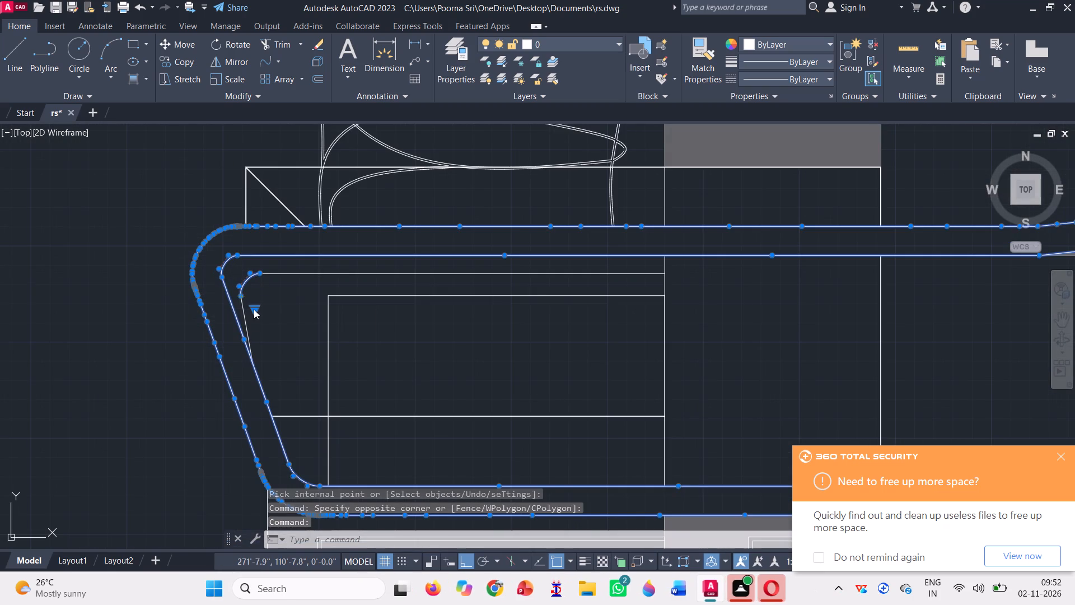
key(Escape)
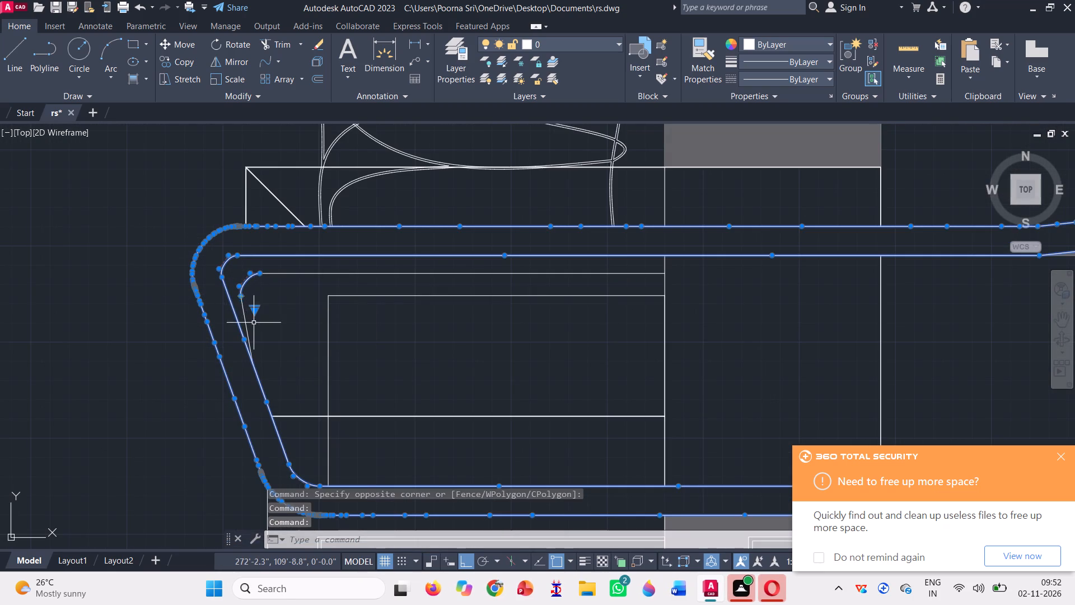
scroll(254, 327, up, 2)
click(246, 323)
click(223, 311)
scroll(222, 311, down, 1)
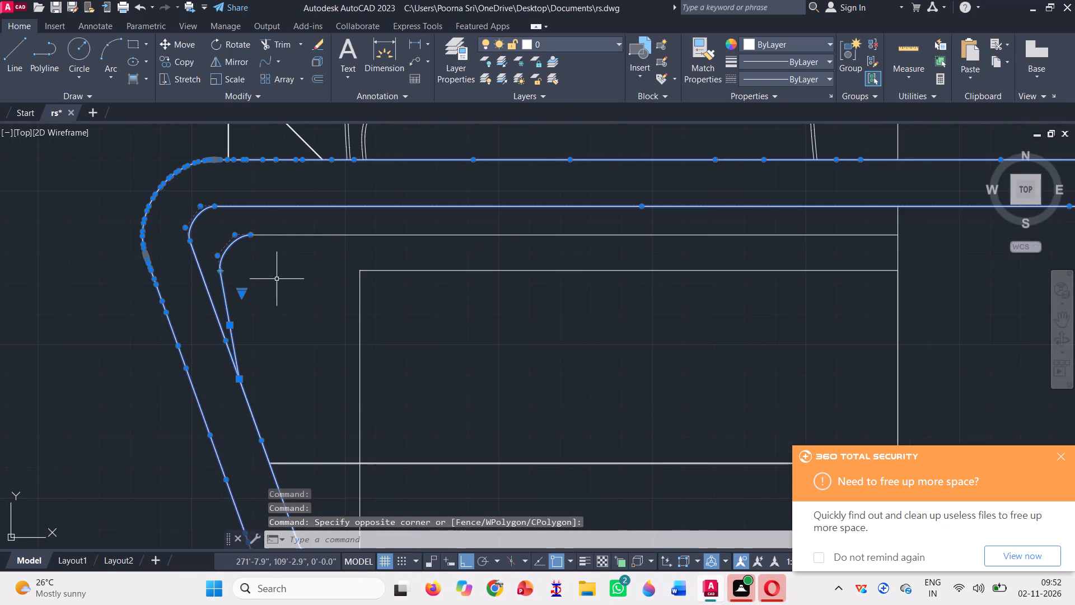
click(277, 276)
click(263, 220)
scroll(192, 262, down, 3)
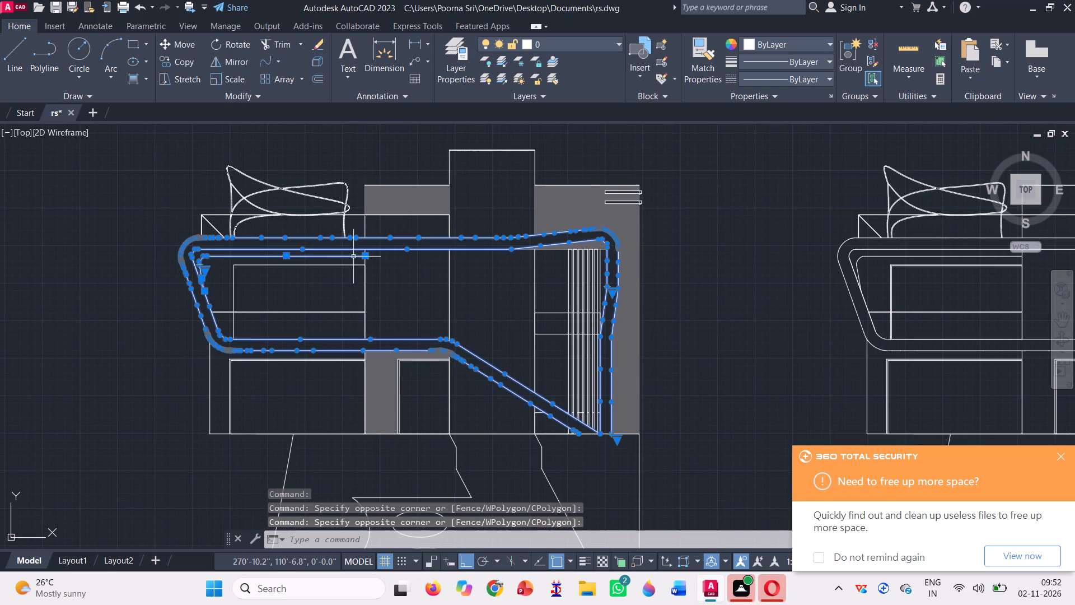
text(co)
key(space)
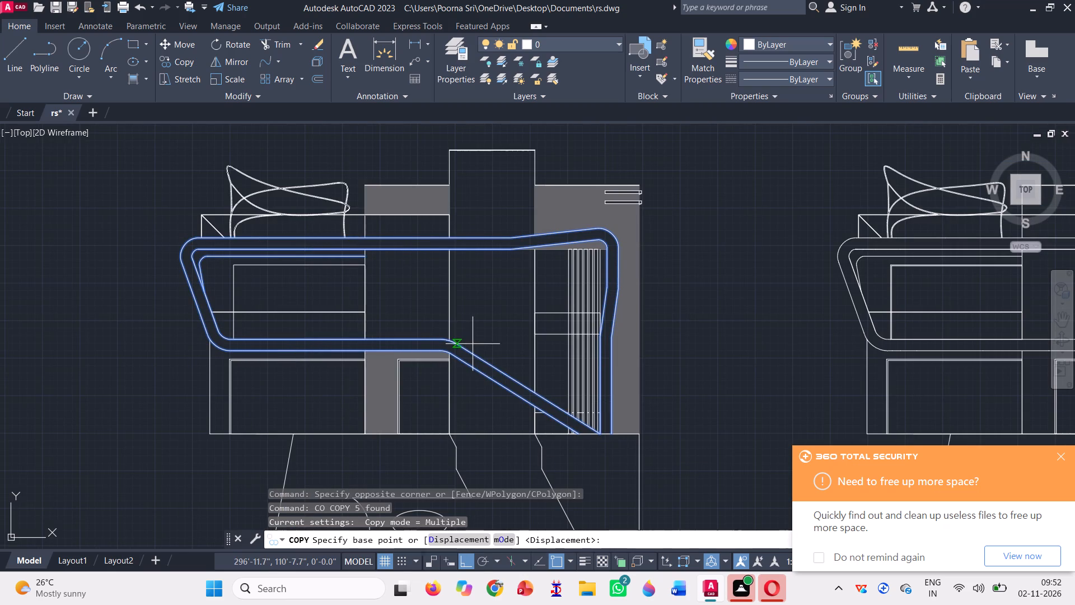
click(471, 347)
scroll(699, 281, down, 2)
click(386, 273)
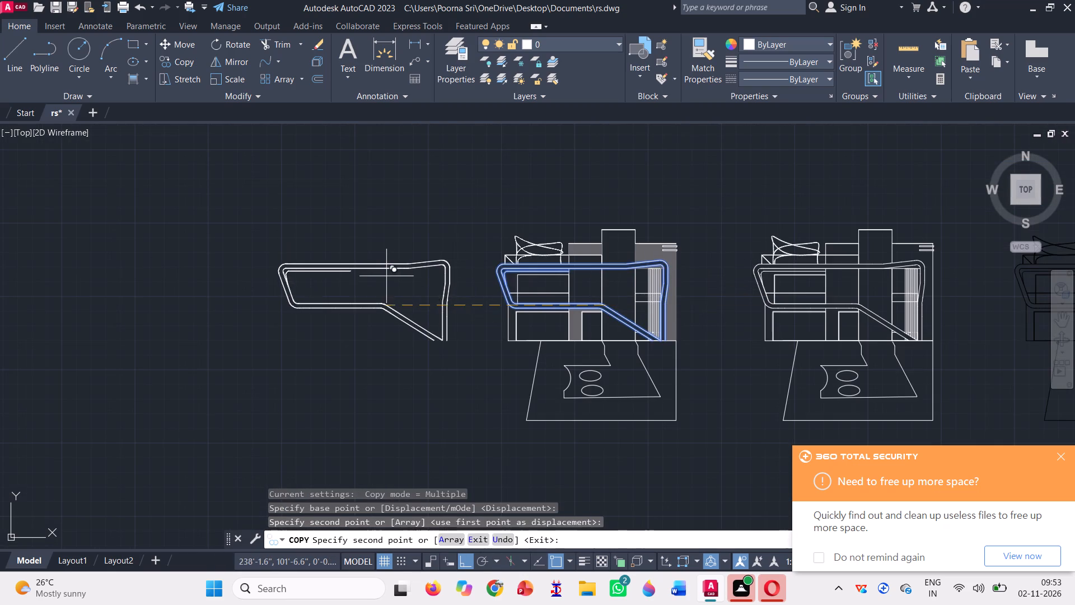
key(Escape)
Draw a horizontal line closing the open bottom end of the copied curved band, from the diagonal's lower edge to the outer vertical edge.
scroll(448, 324, up, 1)
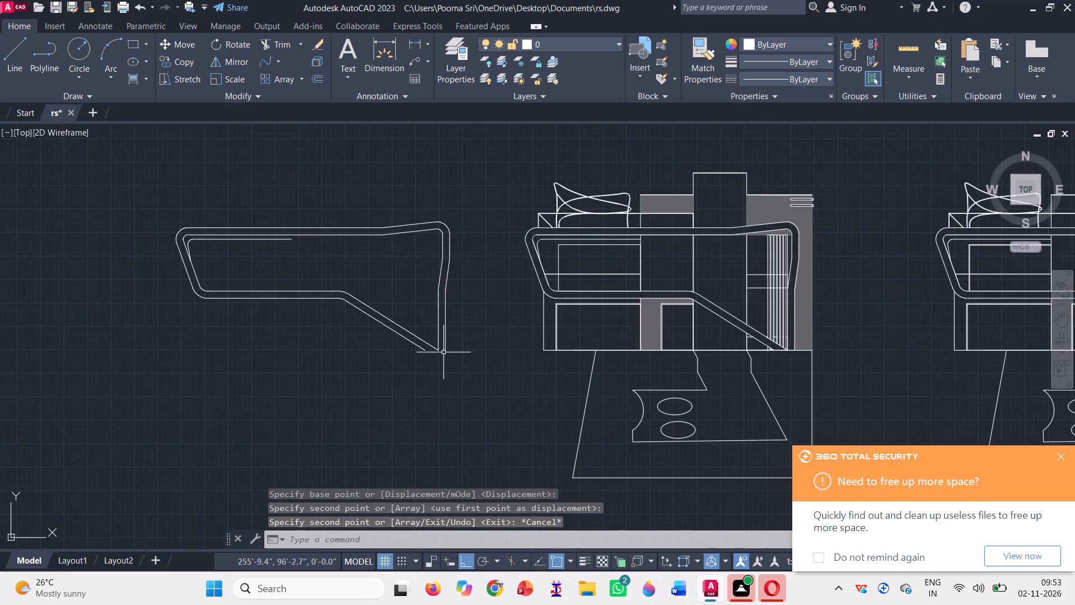
key(k)
key(BackSpace)
key(l)
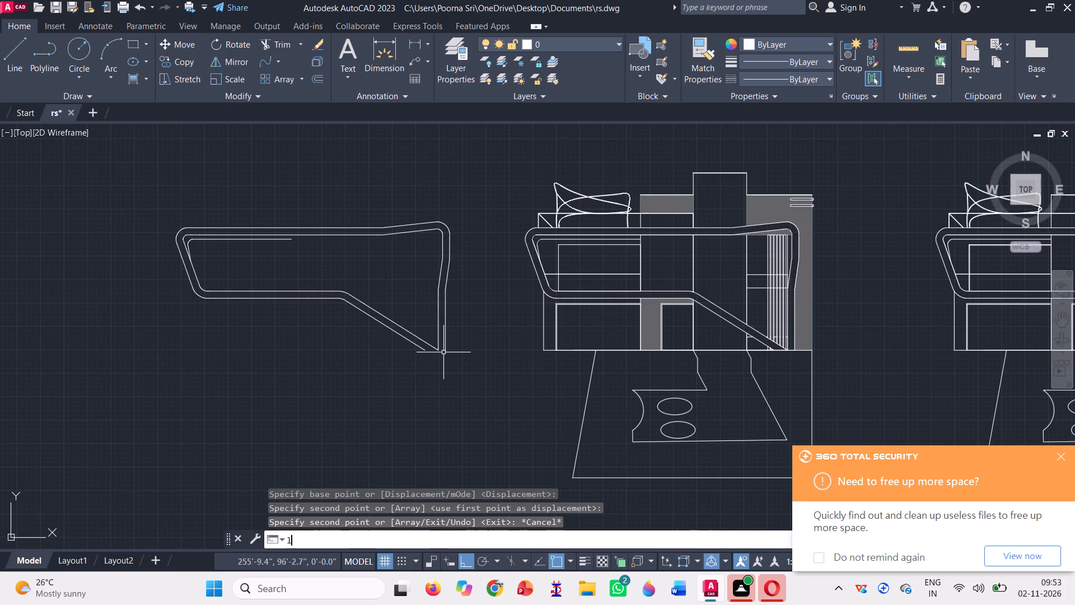
key(Return)
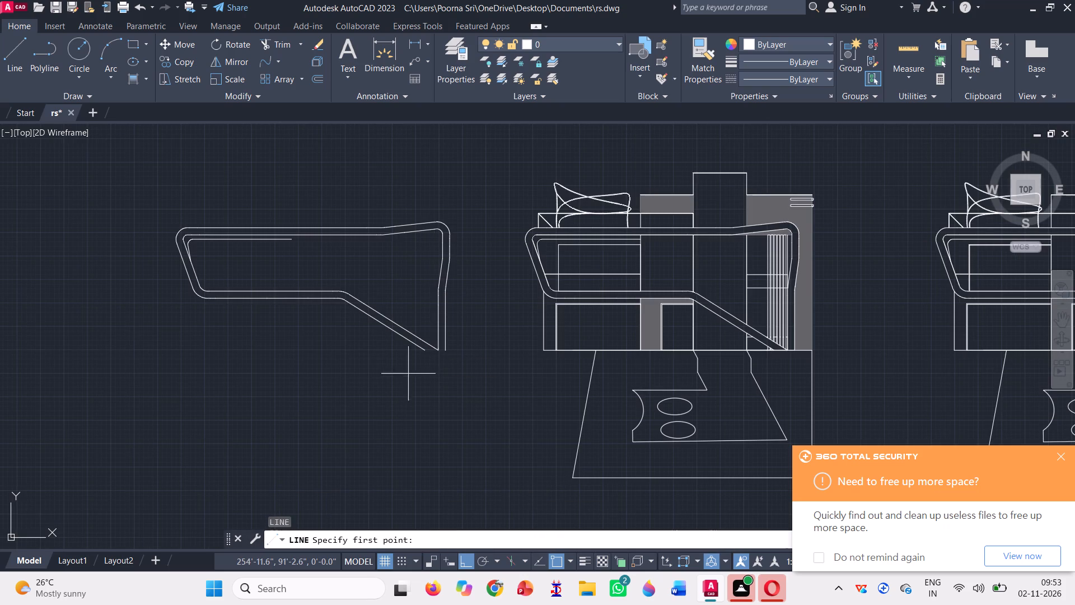
scroll(408, 380, up, 2)
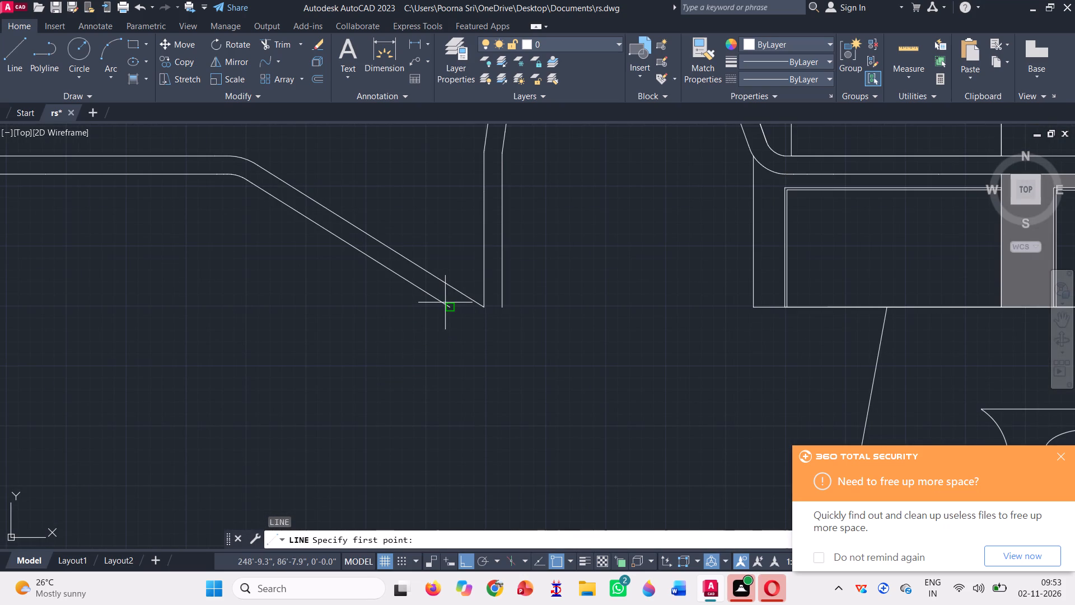
click(449, 306)
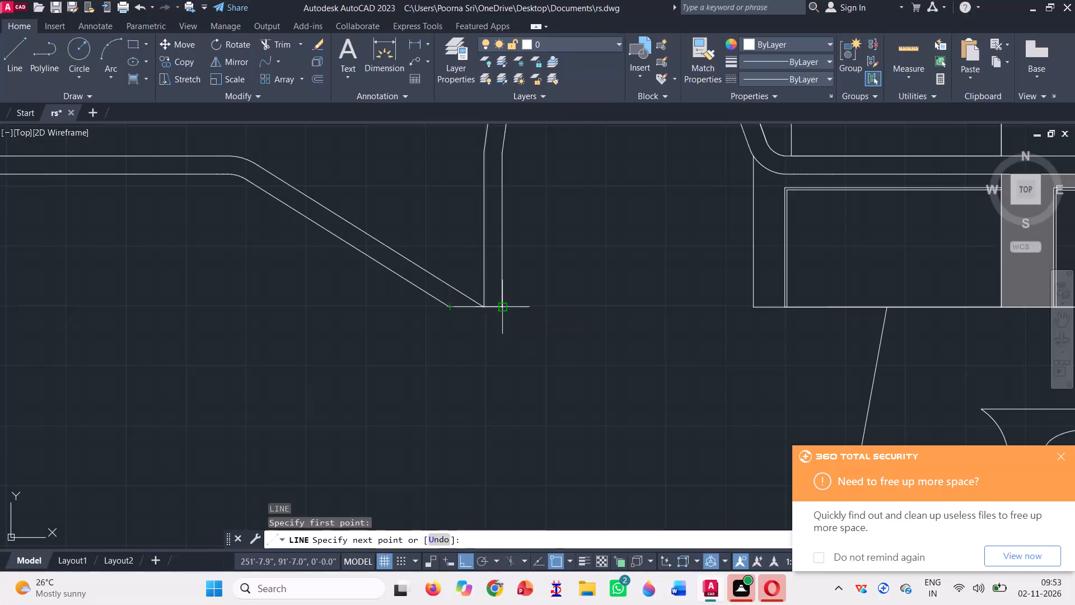
click(507, 310)
scroll(494, 357, down, 2)
key(space)
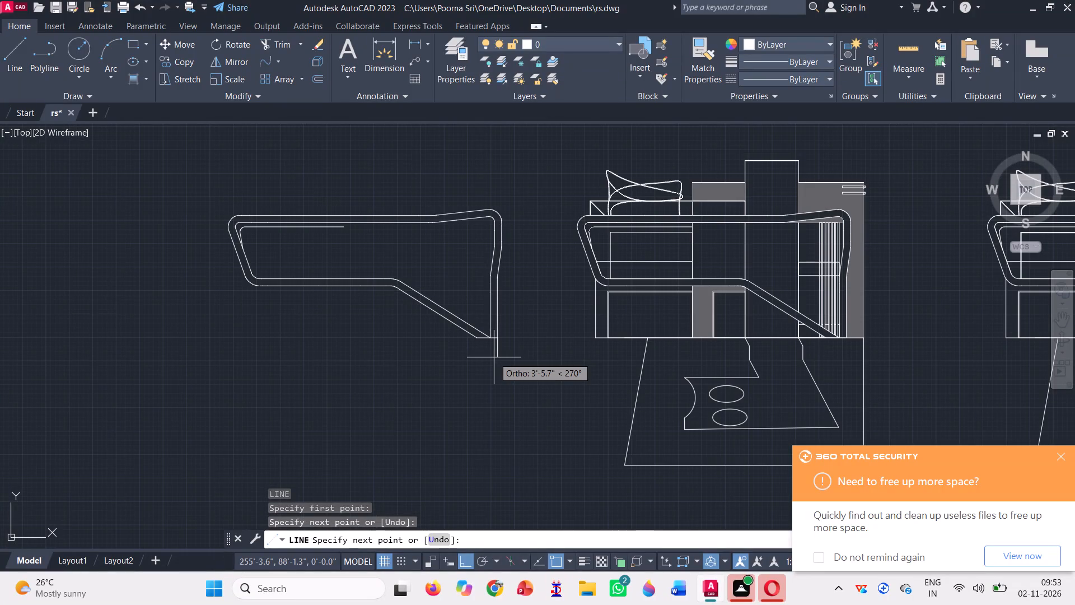
Draw a short vertical line from the east end of the copied inner trim line up to the band's inner edge.
key(l)
key(Return)
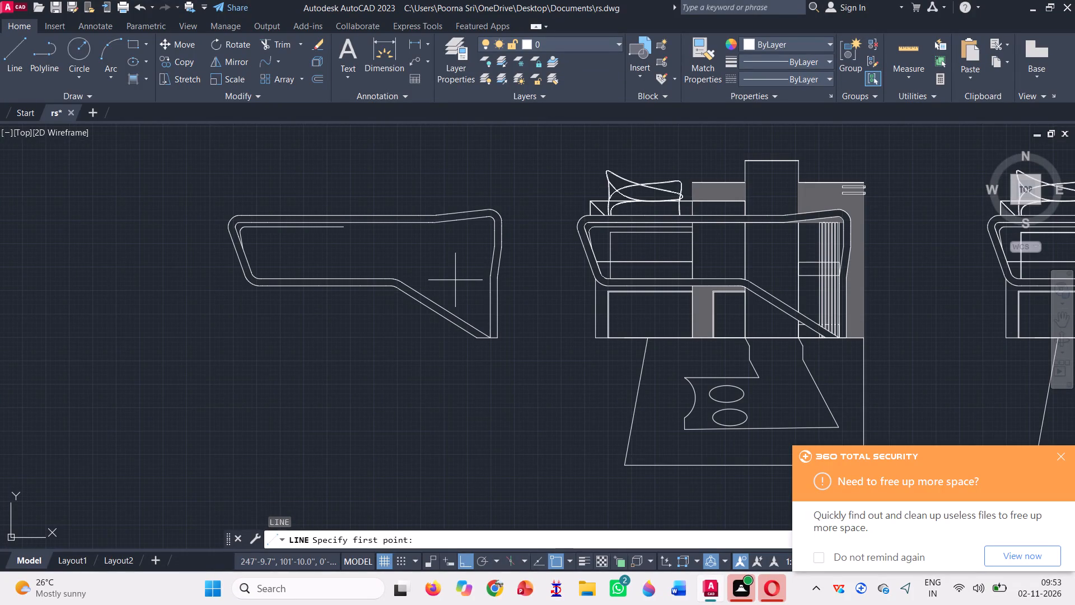
scroll(329, 212, up, 3)
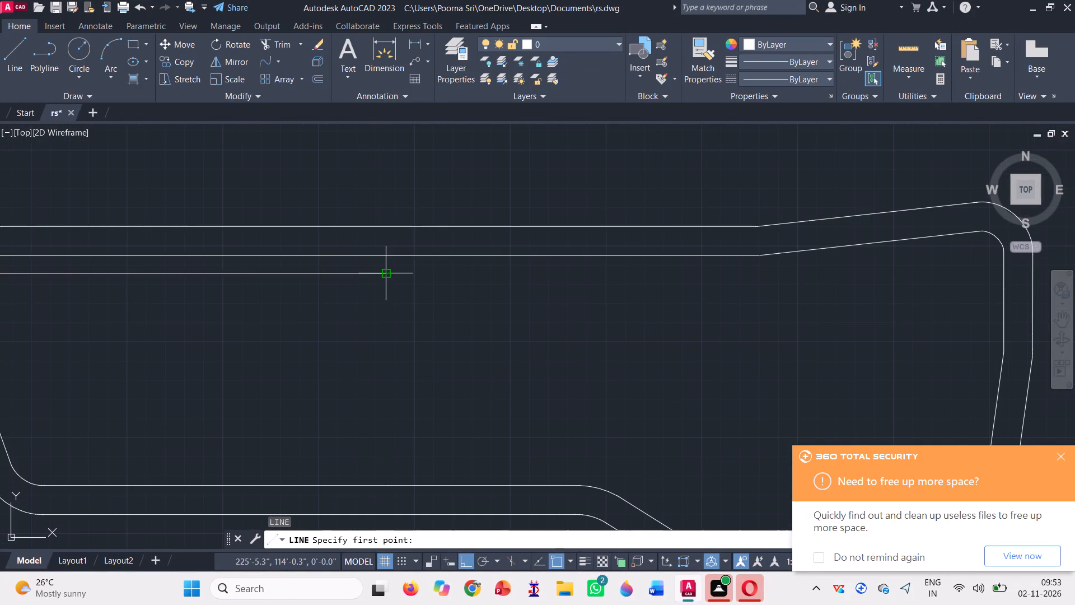
click(386, 275)
scroll(384, 250, up, 1)
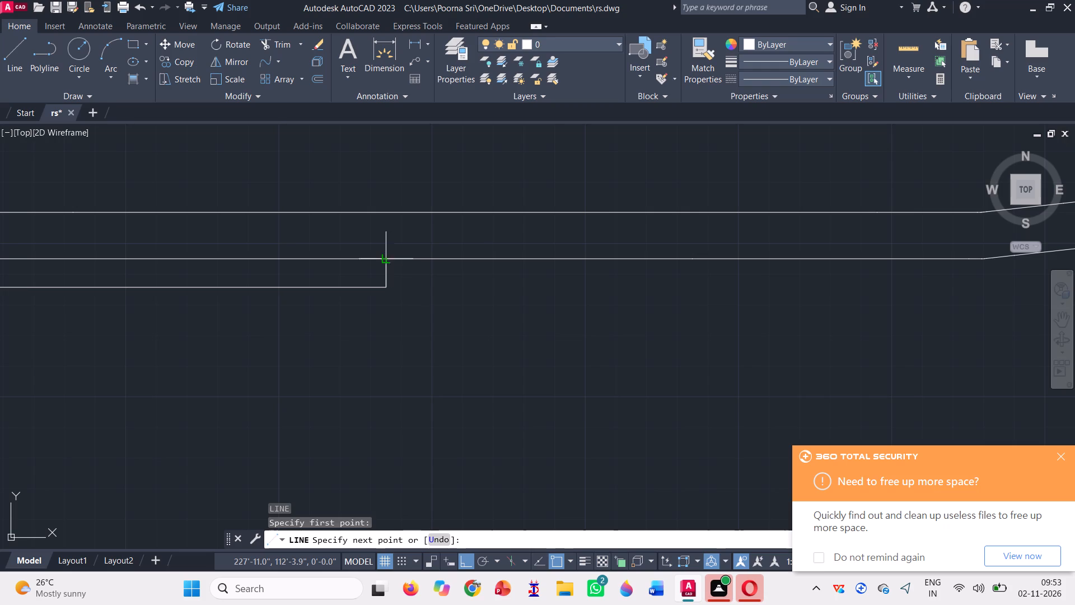
click(386, 257)
scroll(358, 251, down, 1)
key(space)
scroll(359, 247, down, 3)
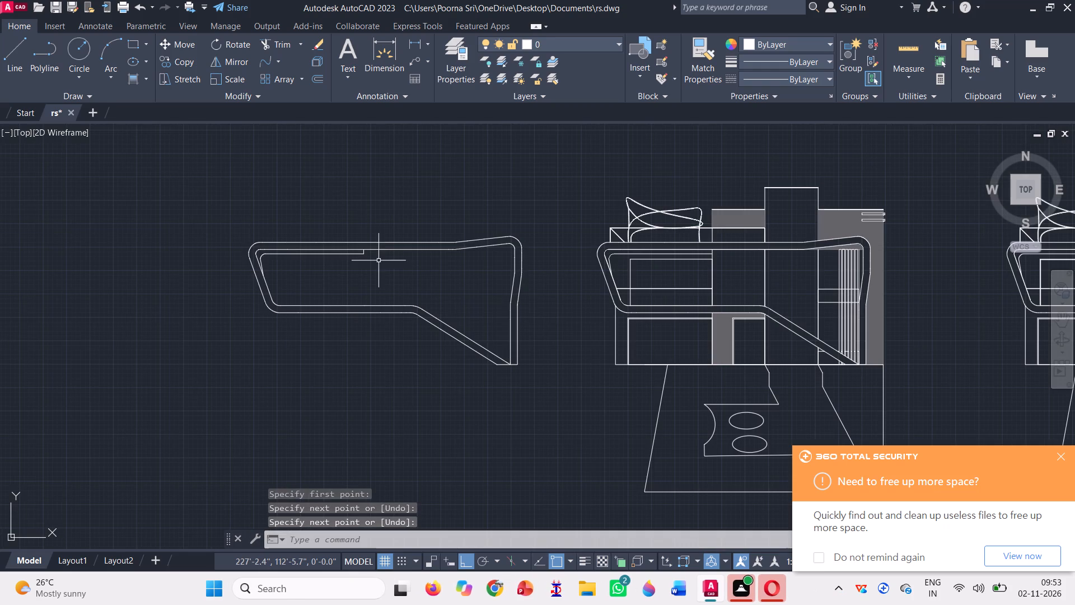
Join all the outlines and closing lines of the copied curved band.
click(568, 411)
click(234, 188)
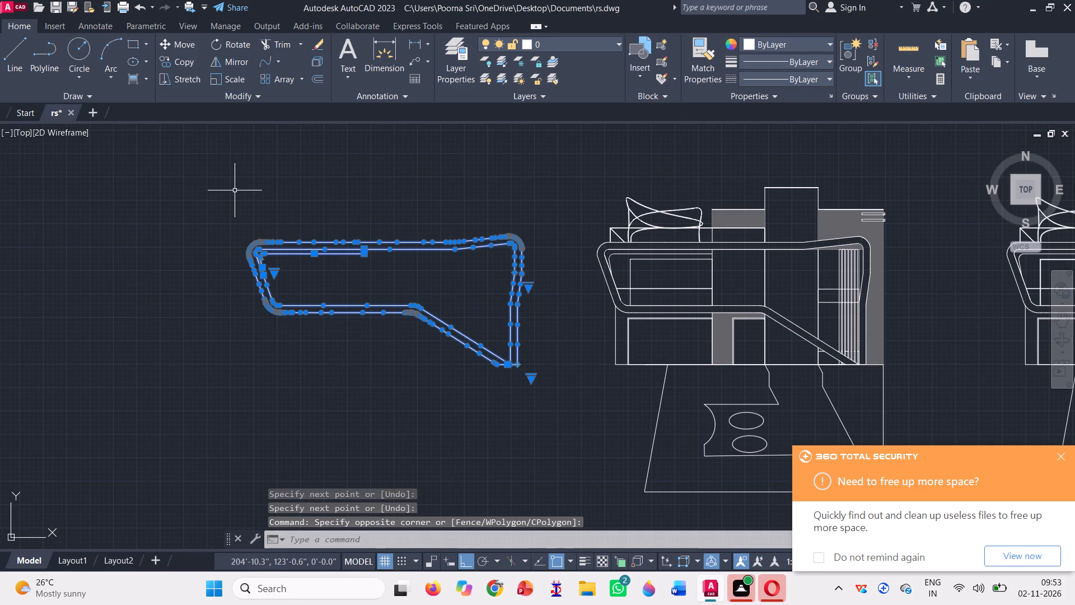
key(j)
key(Return)
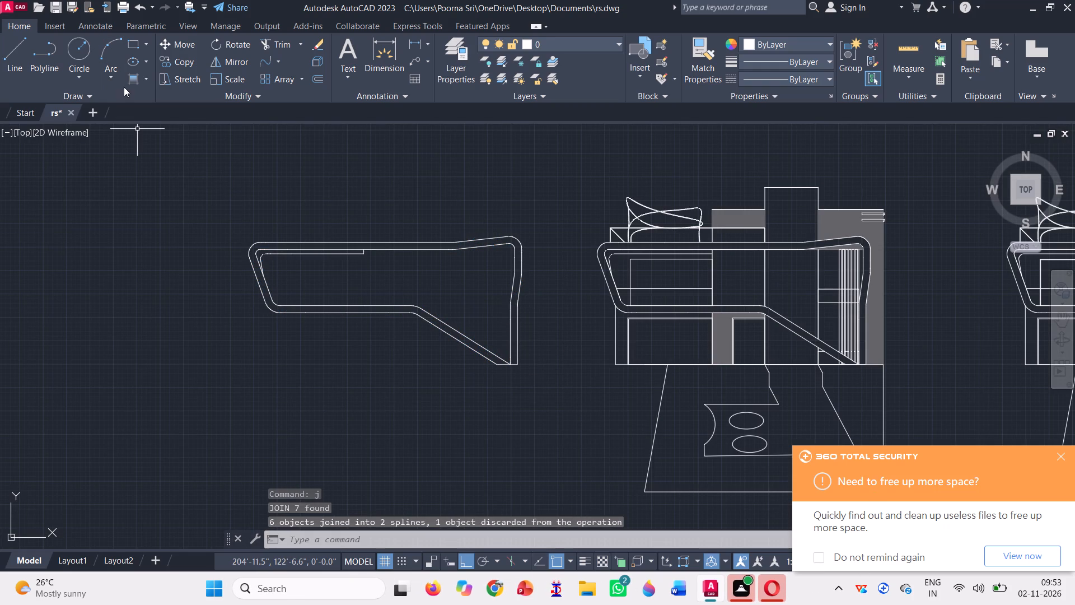
Fill the copied curved band and its inner trim strip with a solid hatch coloured ByLayer.
click(139, 73)
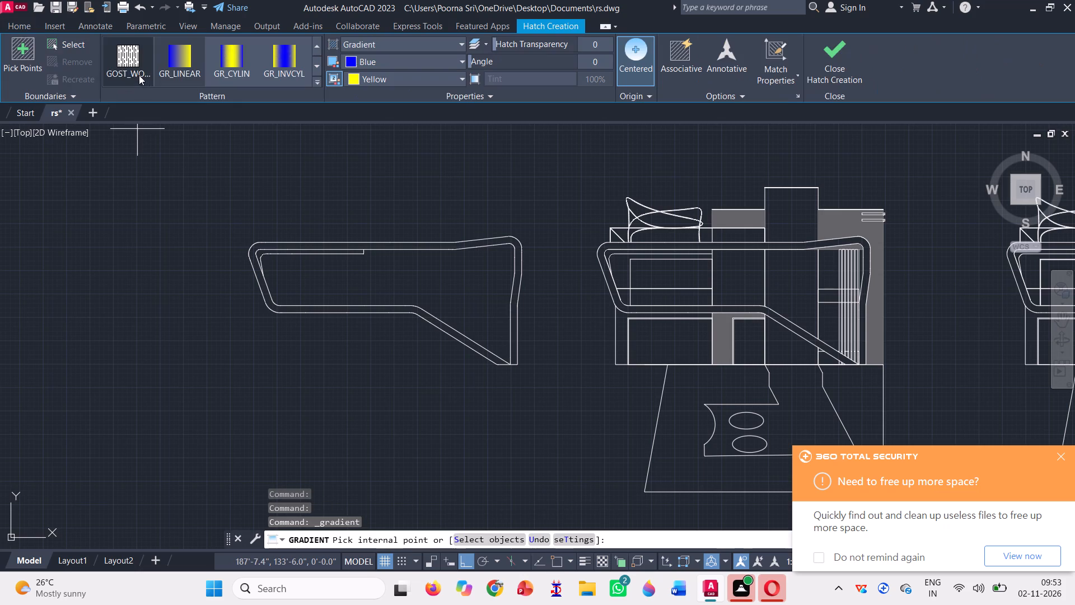
scroll(211, 58, up, 11)
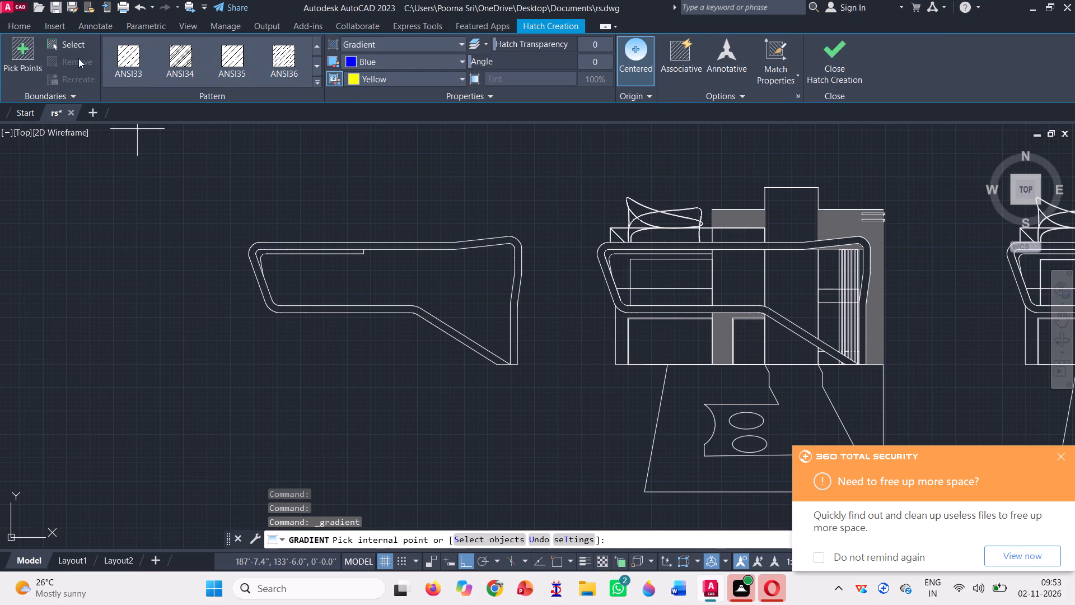
scroll(149, 53, up, 8)
click(134, 55)
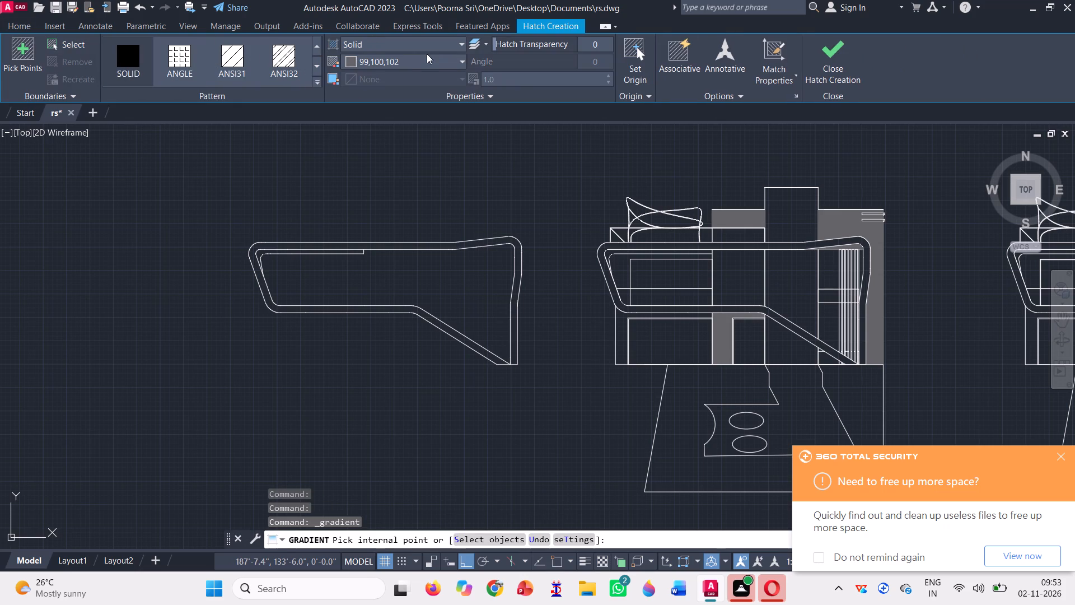
click(428, 58)
click(353, 73)
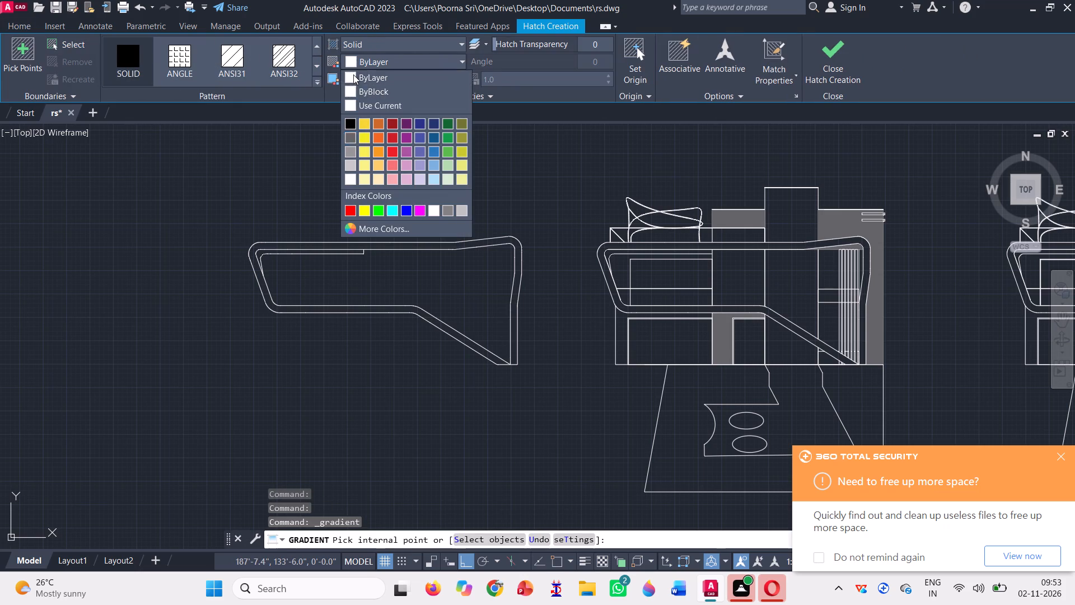
scroll(257, 250, up, 4)
click(246, 243)
scroll(246, 243, down, 5)
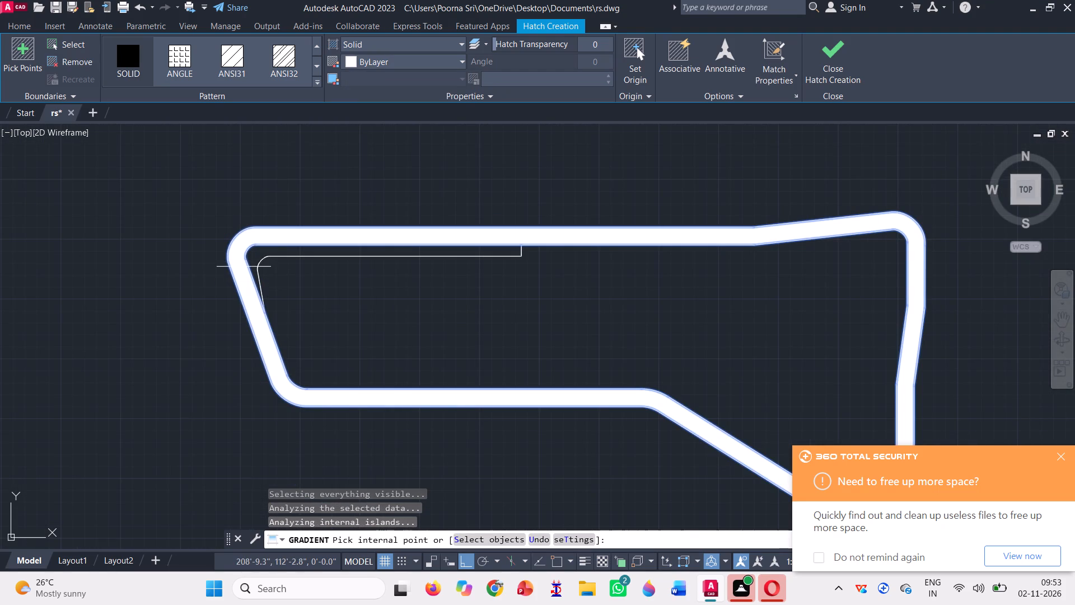
click(253, 257)
scroll(253, 257, down, 3)
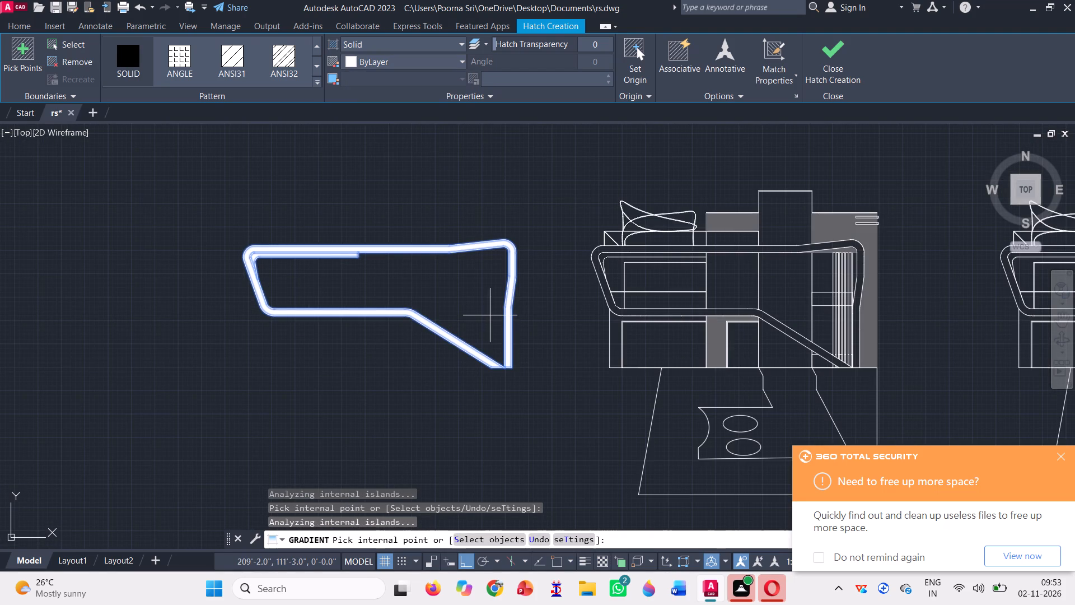
key(space)
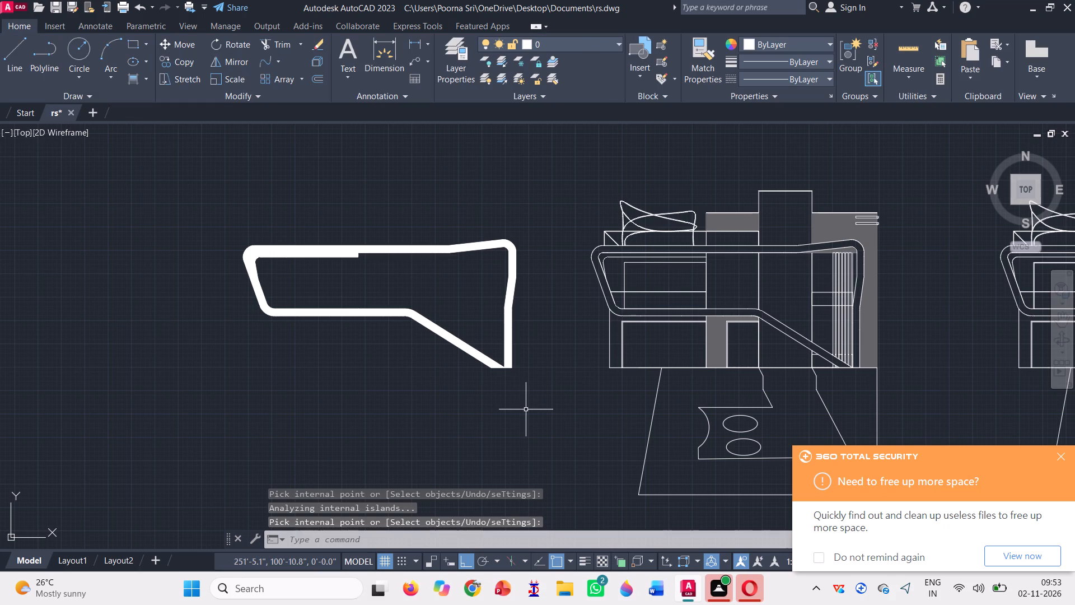
Move the solid band fill from the copy onto the westernmost elevation, aligning its bottom east corner with the original band's corner.
click(554, 386)
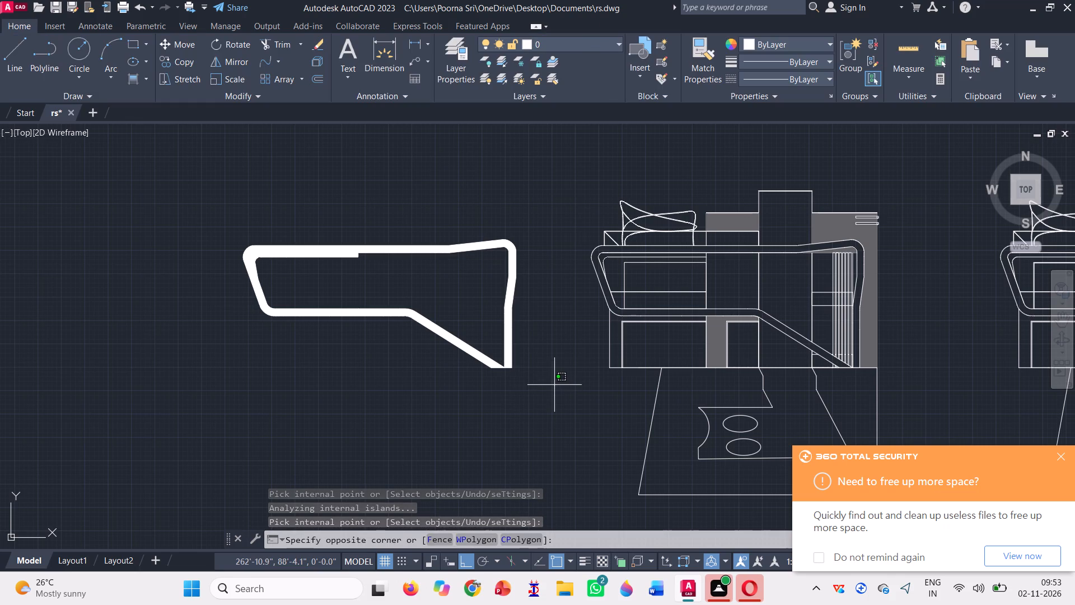
click(494, 398)
scroll(363, 310, up, 3)
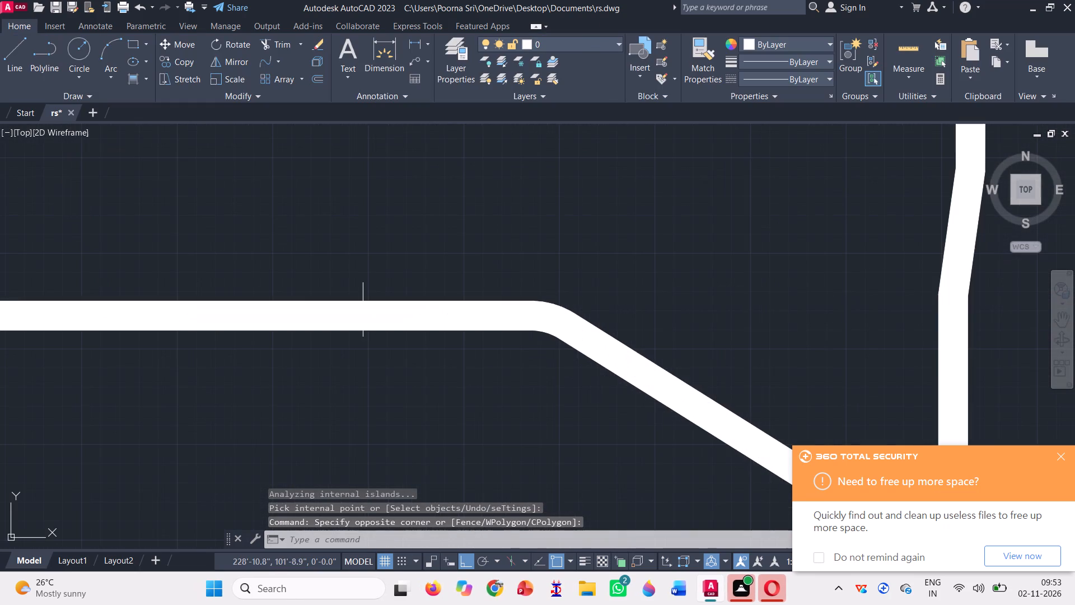
click(363, 309)
scroll(363, 308, down, 8)
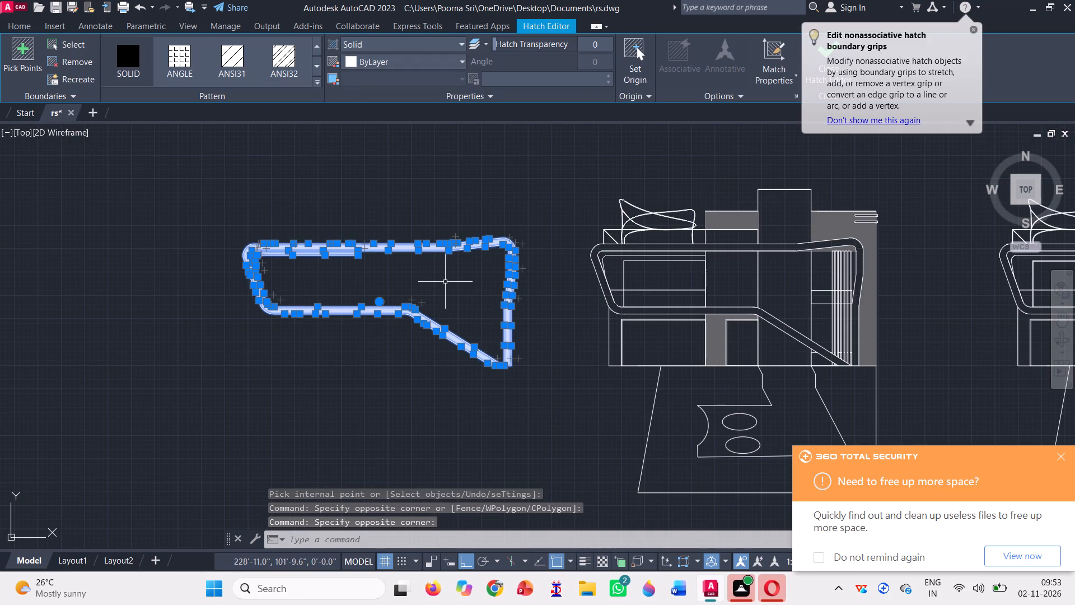
text(m)
key(space)
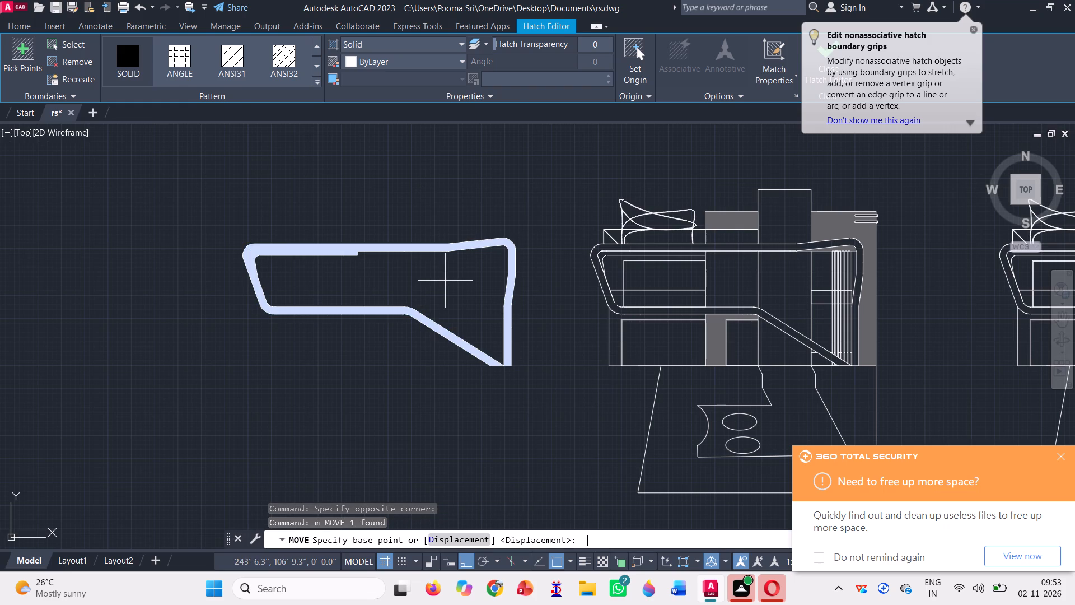
scroll(519, 365, up, 3)
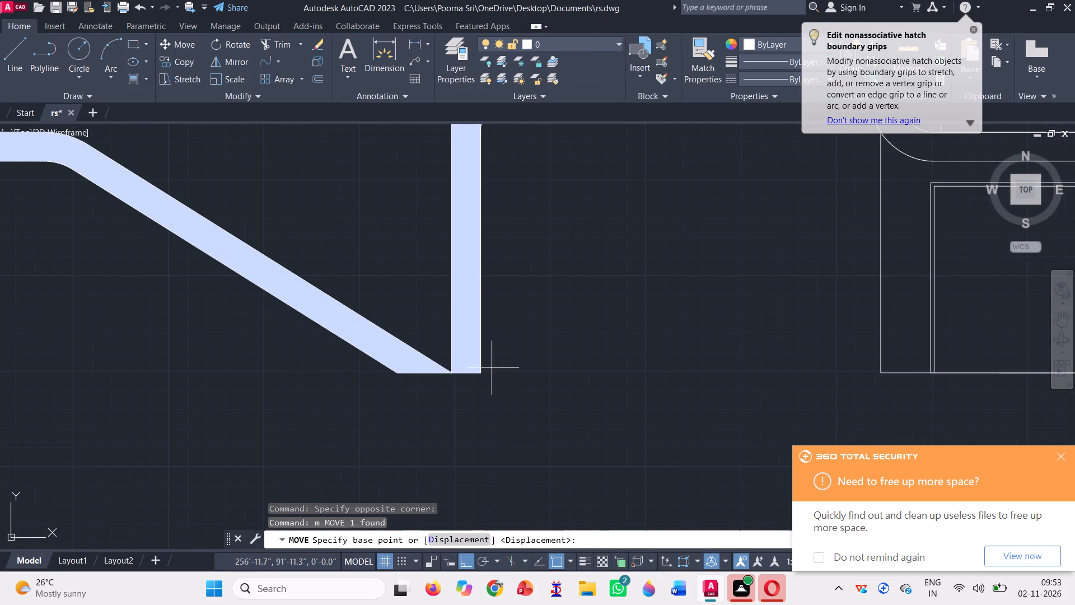
click(483, 374)
scroll(376, 359, down, 2)
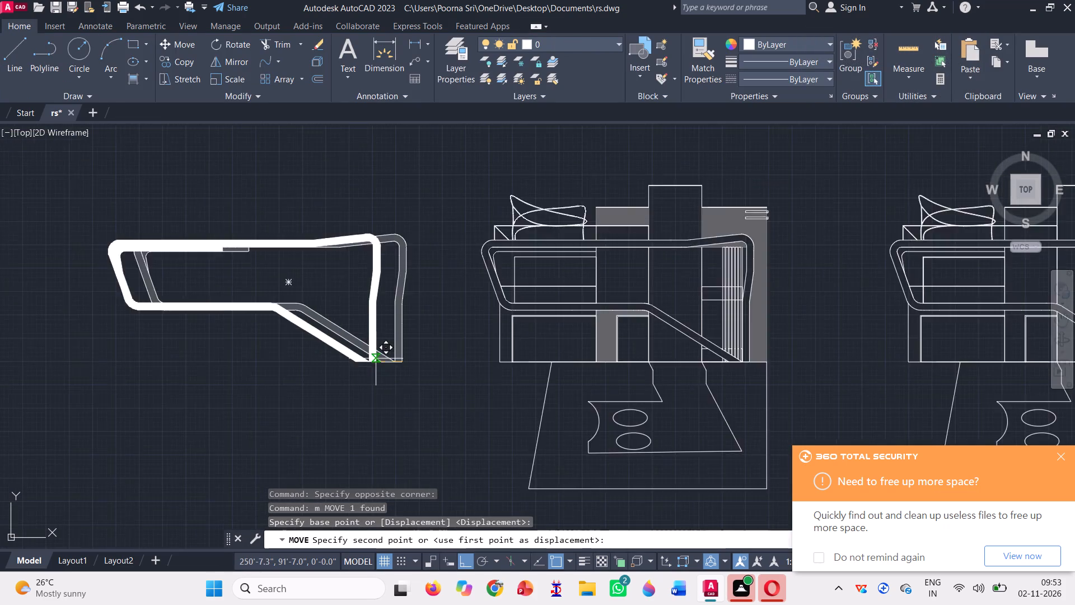
scroll(376, 359, down, 2)
scroll(616, 355, up, 3)
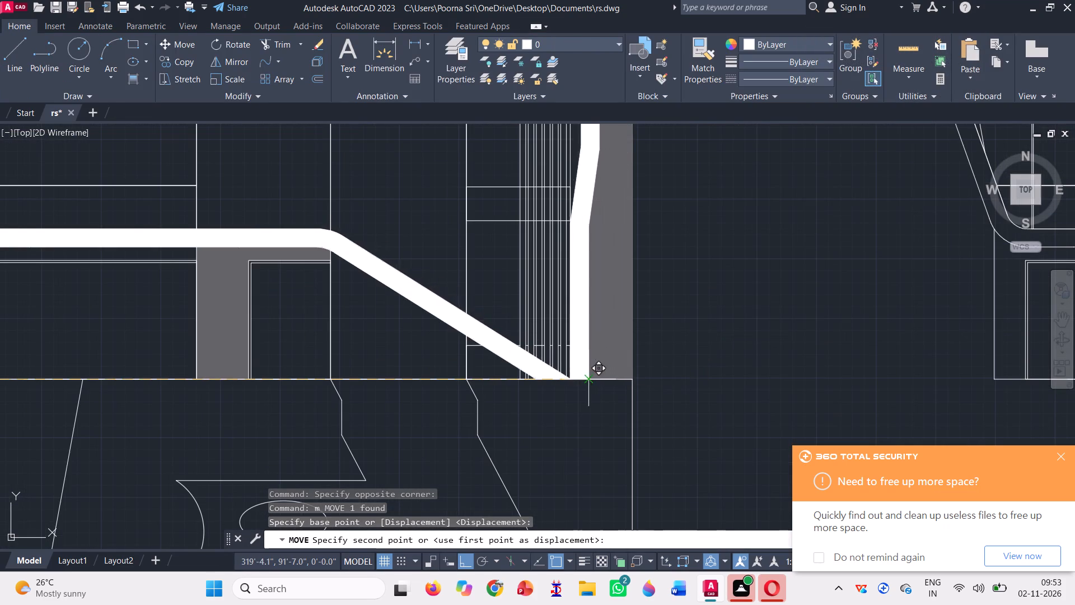
click(592, 378)
scroll(595, 383, down, 2)
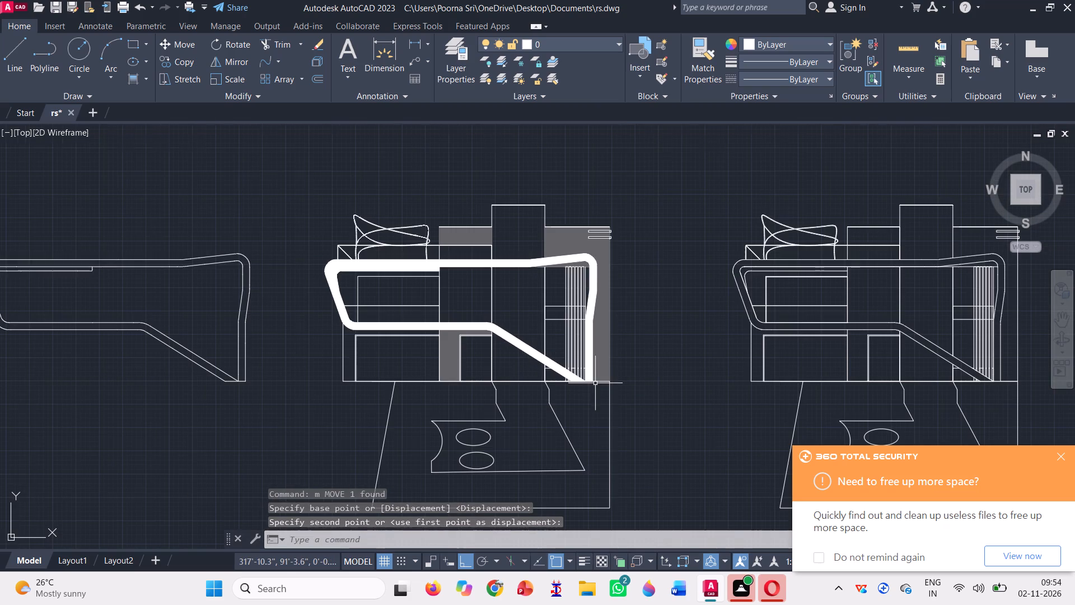
scroll(347, 364, down, 1)
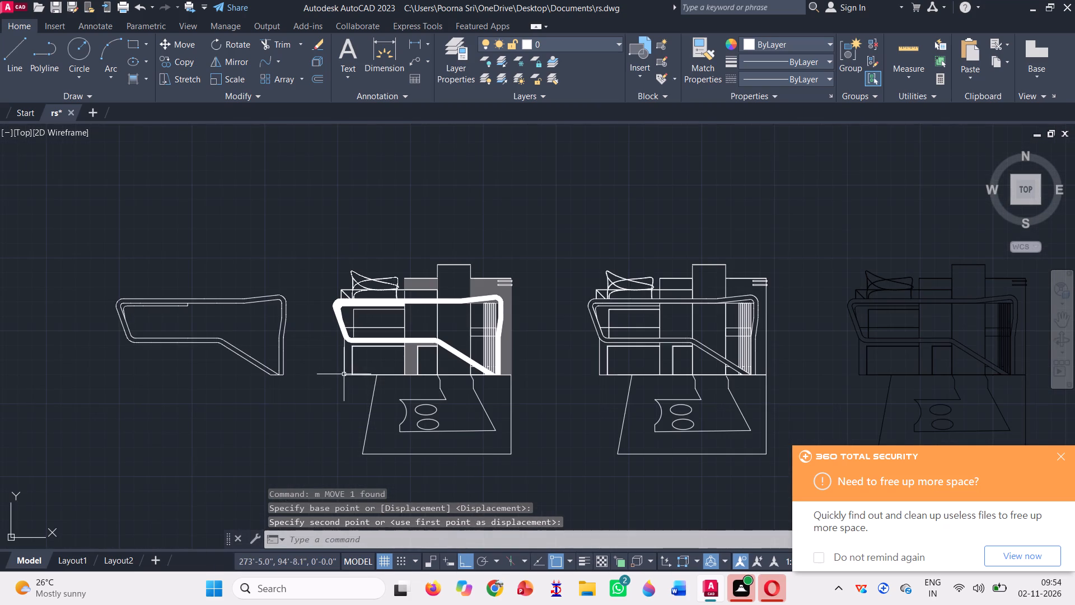
Delete the leftover copied band outlines west of the elevations.
click(309, 402)
click(77, 221)
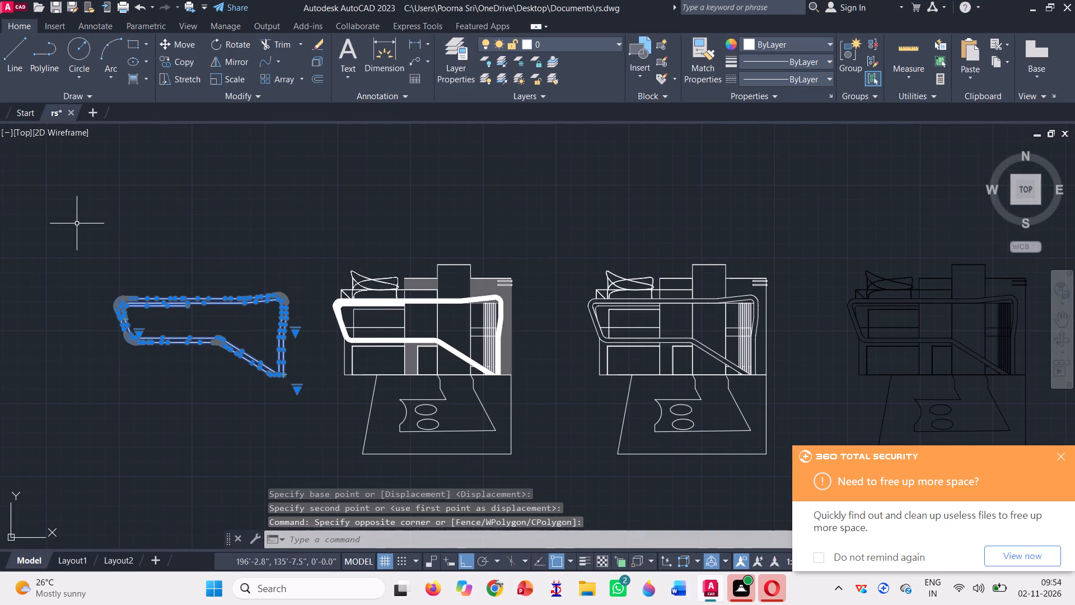
key(Delete)
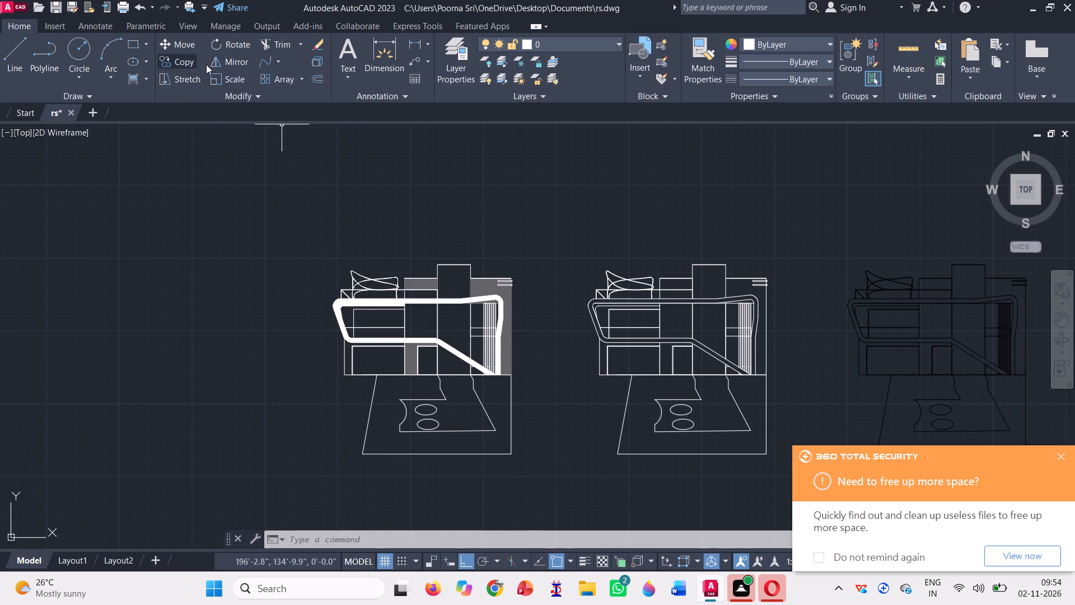
Fill the two horizontal bars at the grey wall's upper east corner, including their projecting ends and small triangles, with solid black (0,0,0).
click(137, 79)
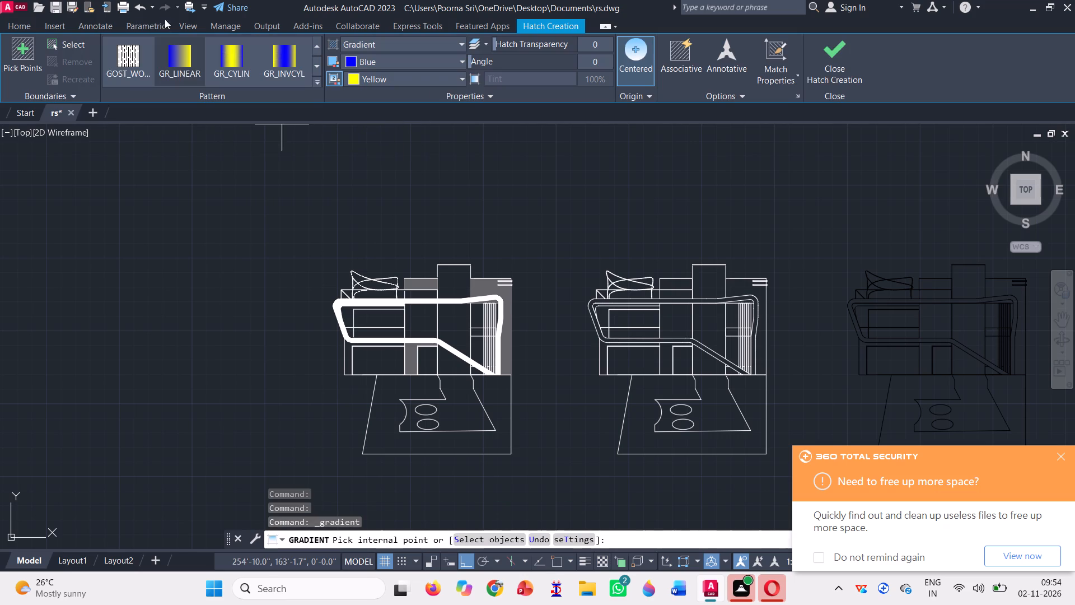
scroll(188, 57, up, 13)
scroll(132, 50, up, 2)
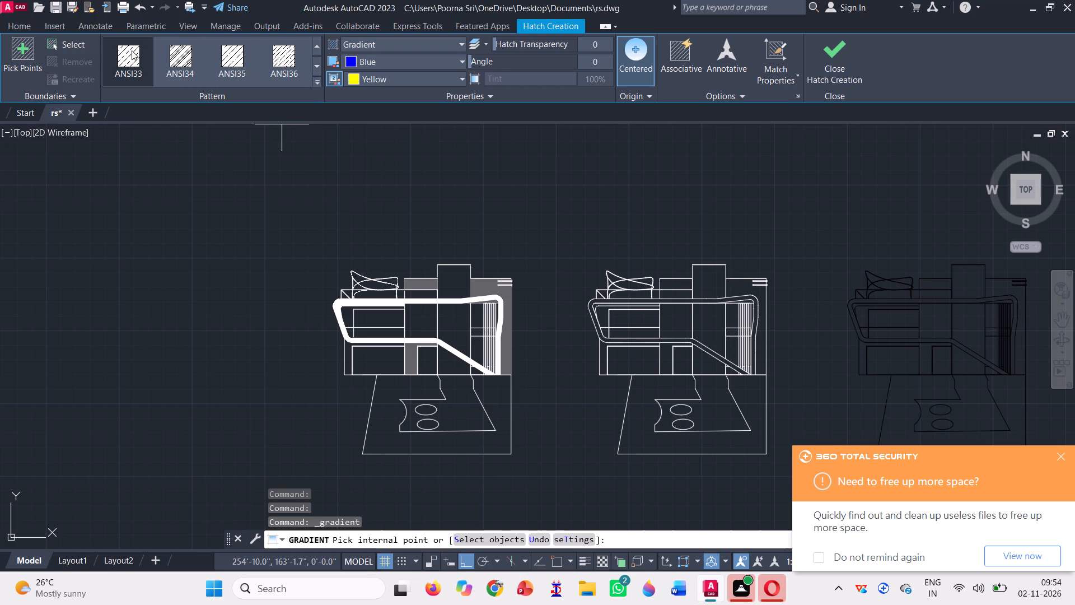
scroll(132, 50, up, 2)
click(132, 50)
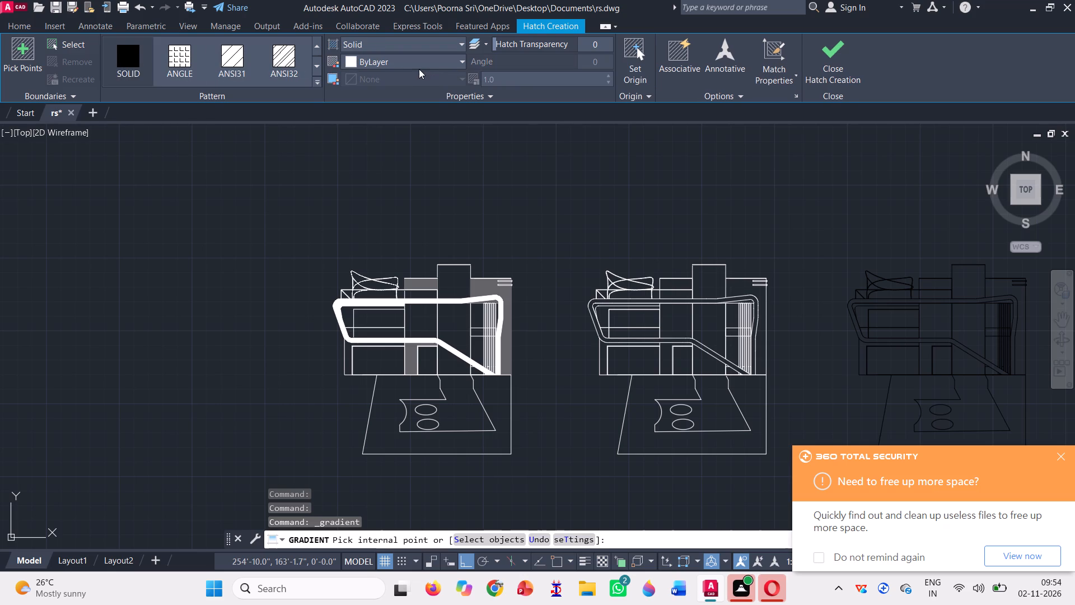
click(405, 63)
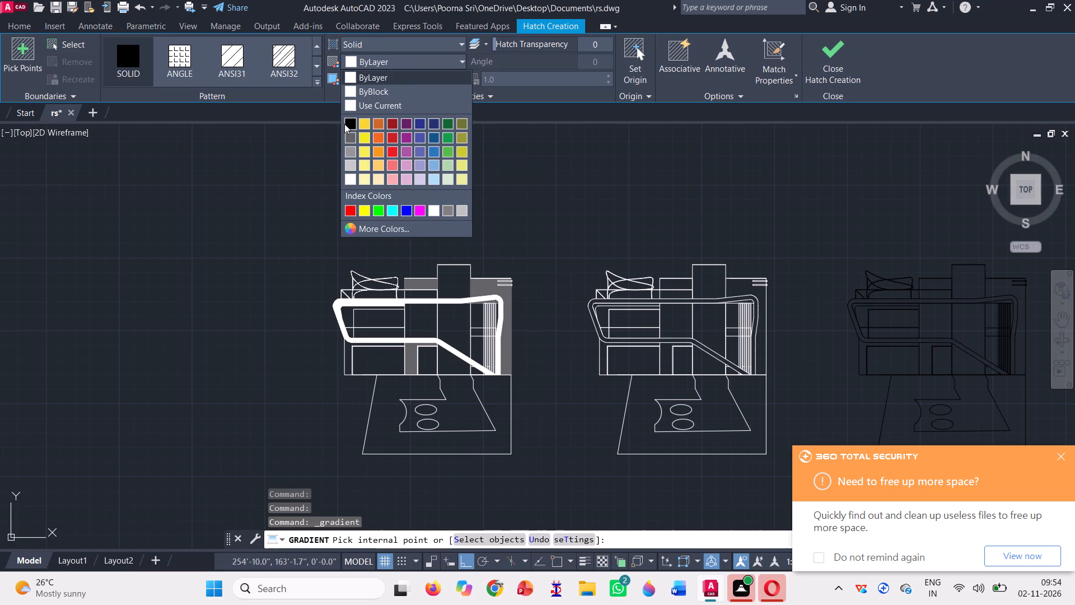
click(344, 124)
scroll(508, 284, up, 7)
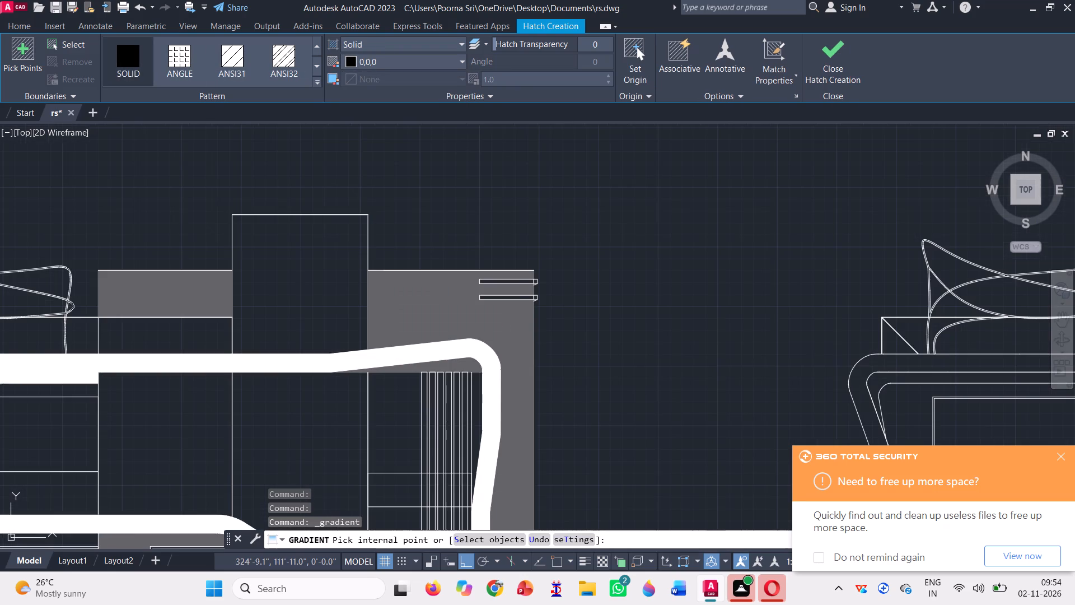
scroll(529, 281, up, 4)
click(531, 282)
scroll(574, 277, up, 3)
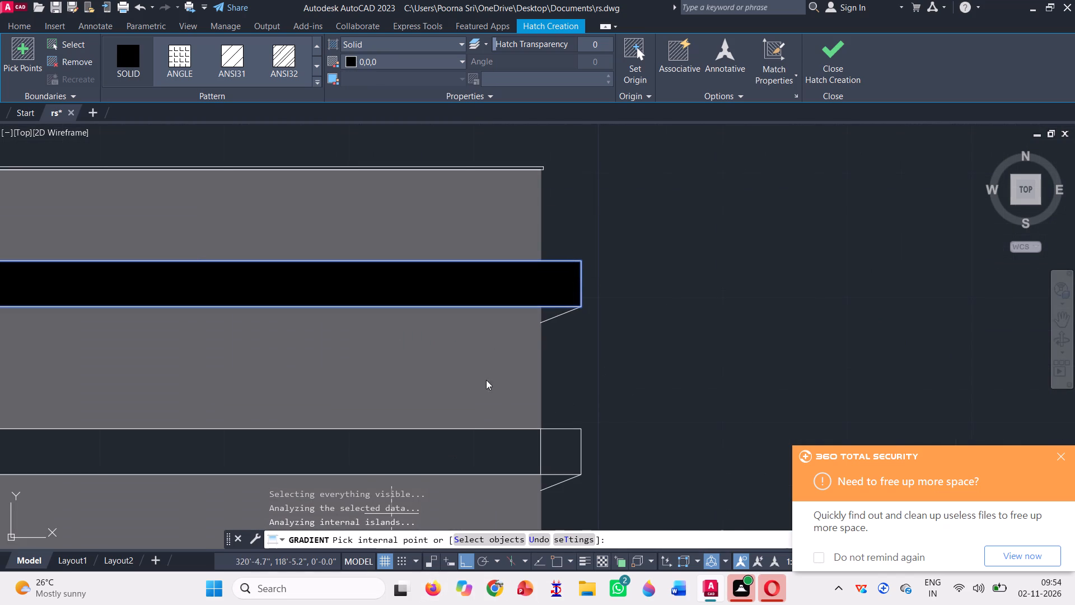
click(550, 311)
scroll(550, 311, down, 1)
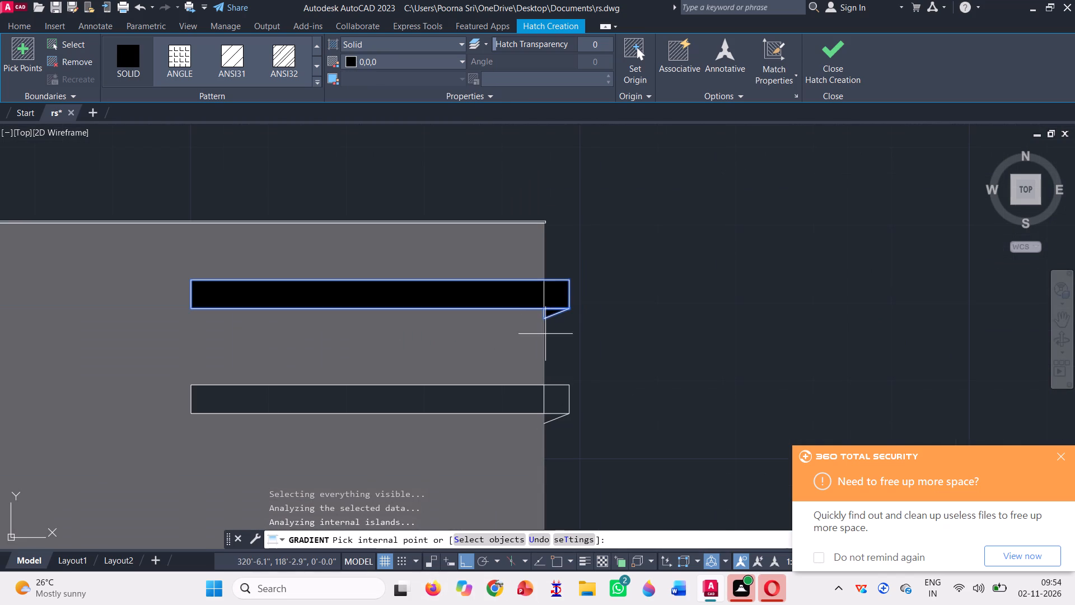
click(520, 401)
scroll(570, 424, up, 2)
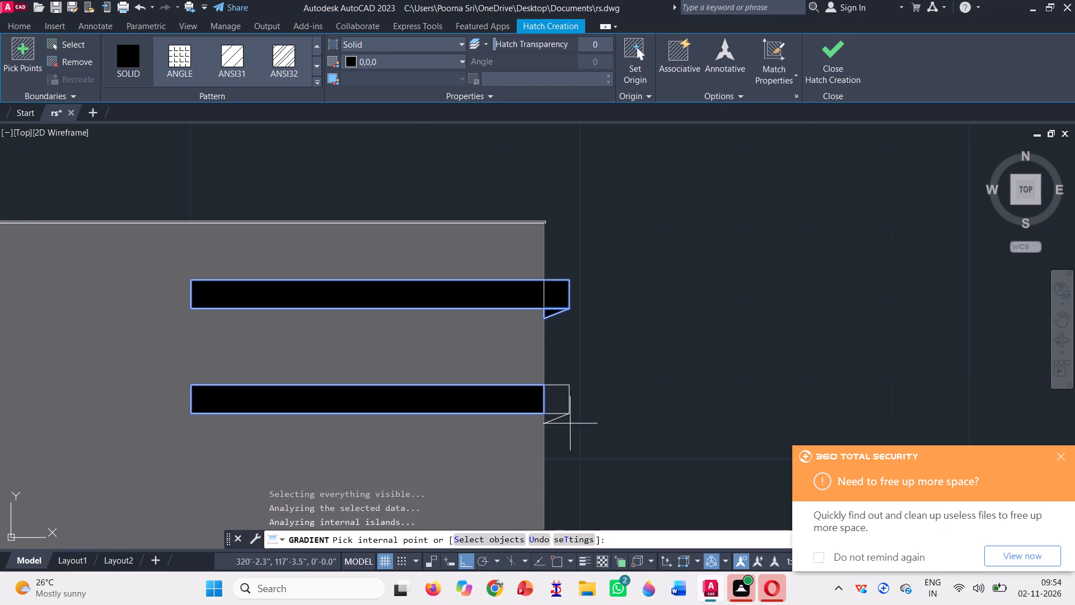
click(547, 381)
click(528, 407)
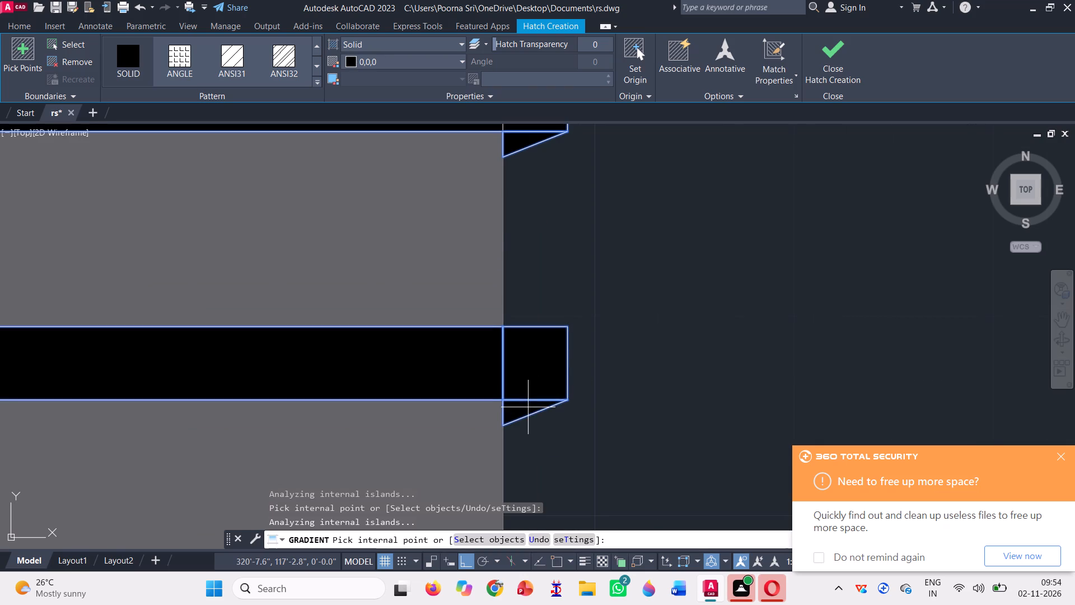
scroll(537, 414, down, 3)
scroll(527, 355, down, 5)
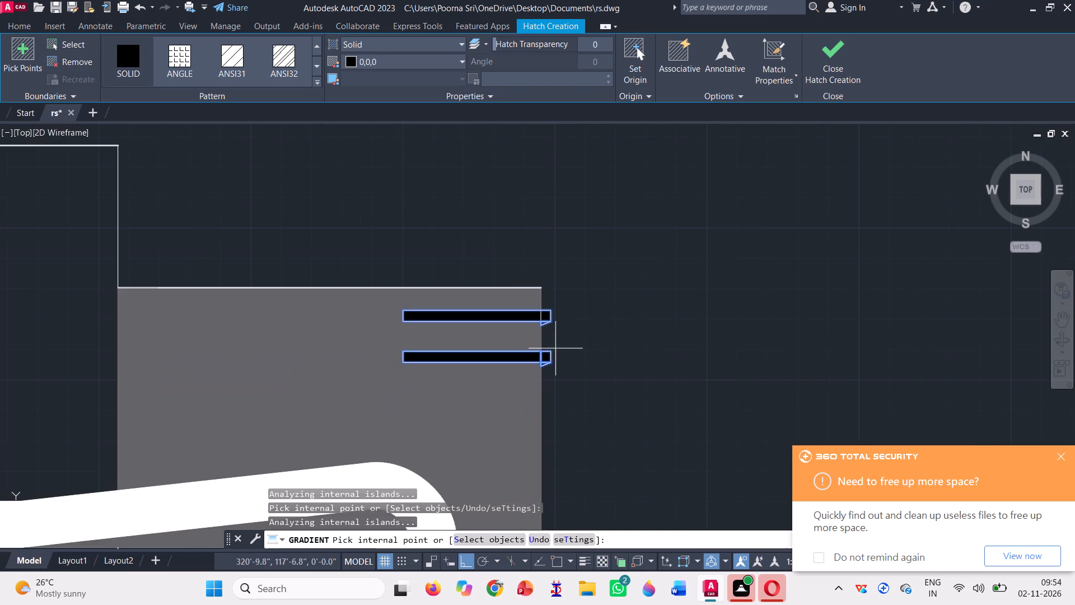
scroll(633, 317, down, 2)
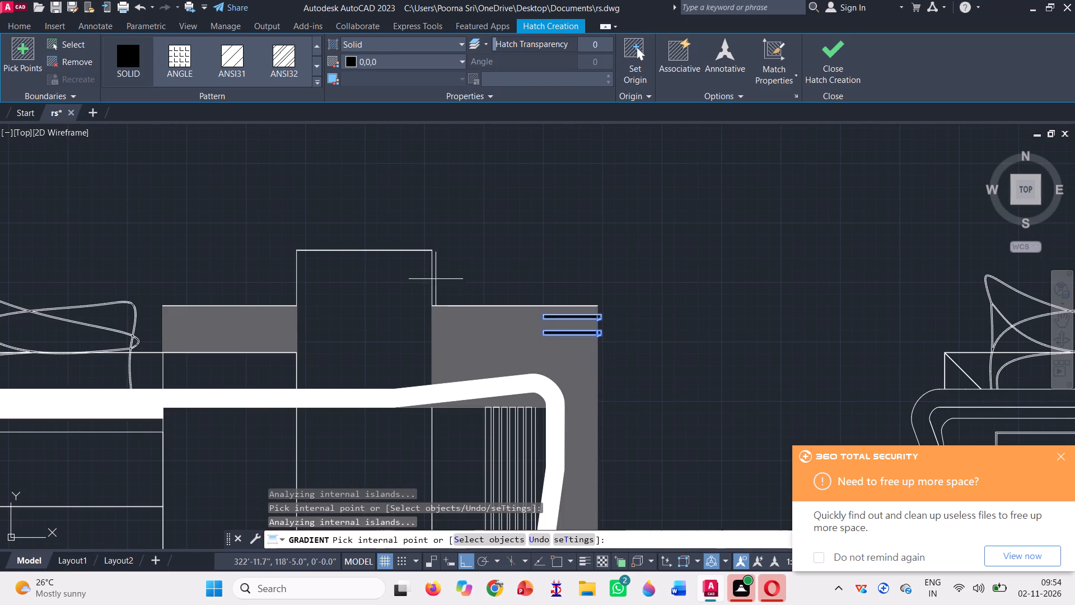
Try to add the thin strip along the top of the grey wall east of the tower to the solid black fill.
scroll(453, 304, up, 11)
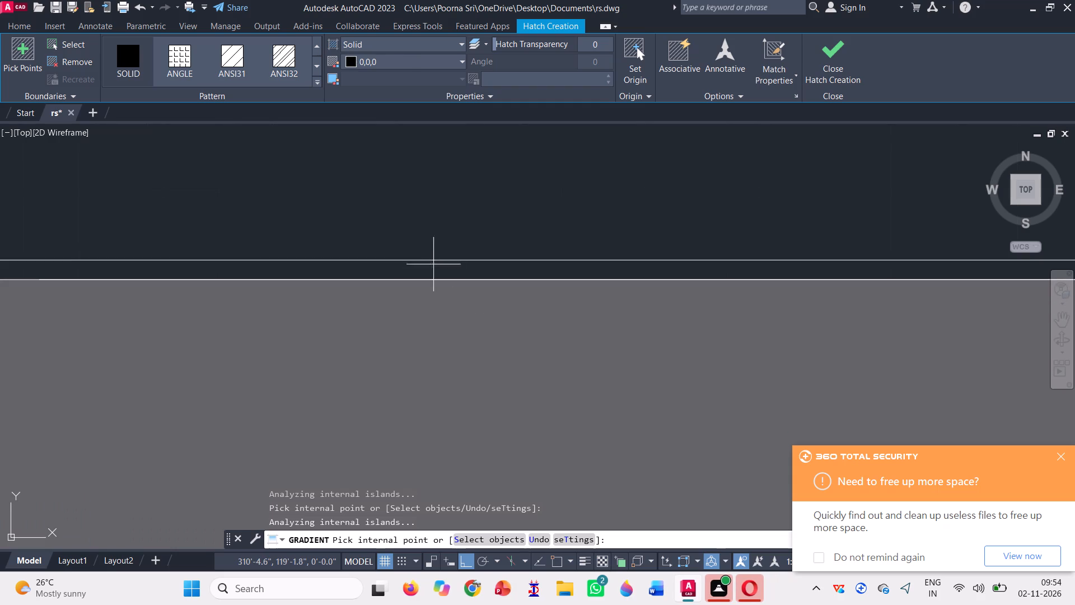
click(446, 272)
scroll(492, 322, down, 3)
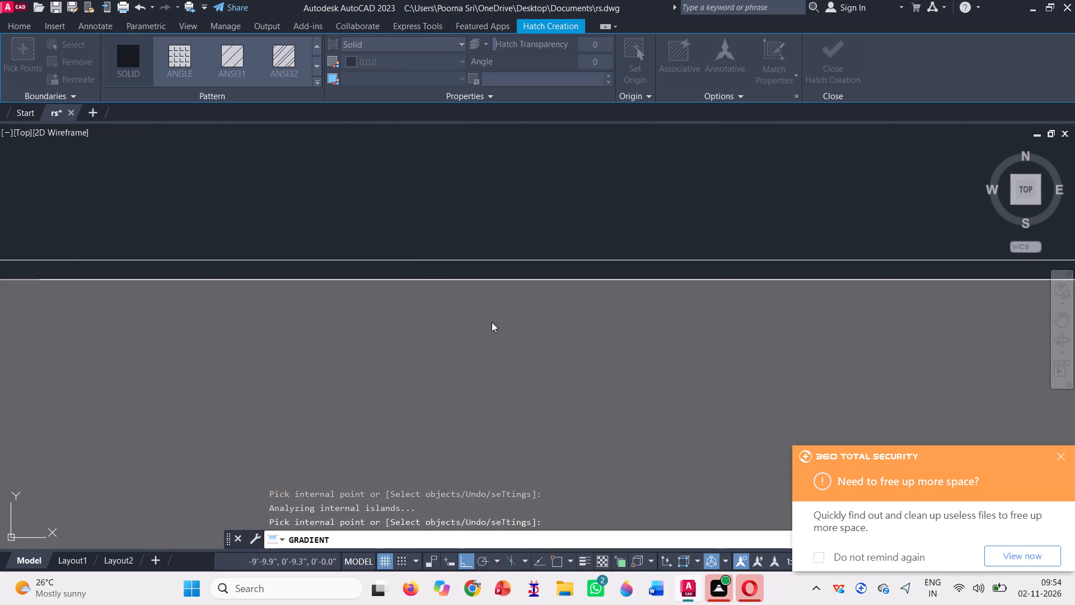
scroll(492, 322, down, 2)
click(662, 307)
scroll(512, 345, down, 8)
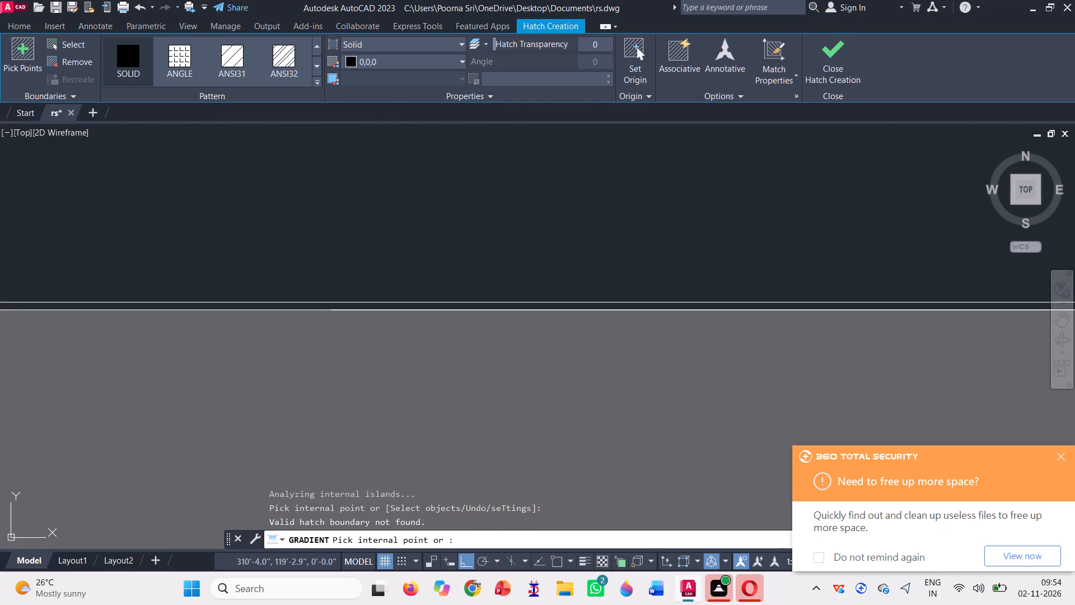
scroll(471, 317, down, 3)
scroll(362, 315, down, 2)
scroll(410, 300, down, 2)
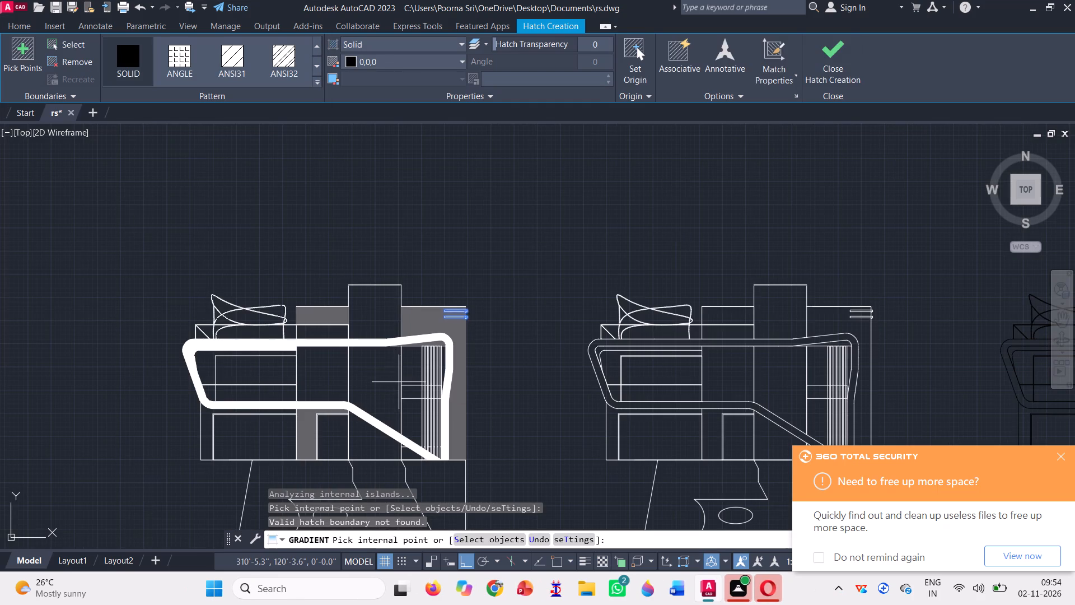
Add the upper parts of the six vertical slats inside the white band's east end to the solid black fill.
scroll(413, 359, up, 6)
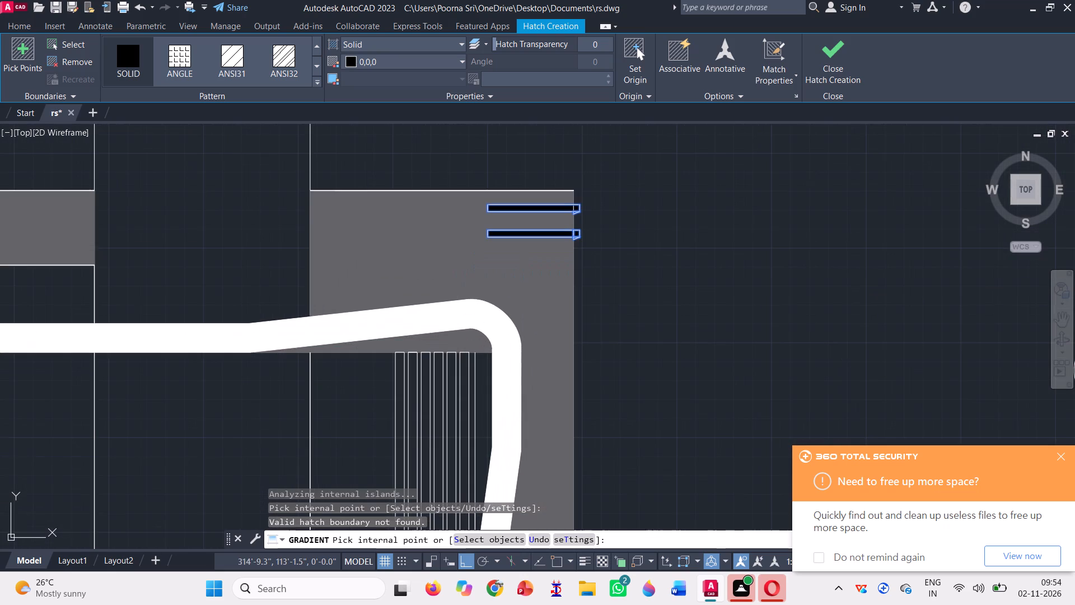
scroll(415, 383, up, 3)
click(358, 341)
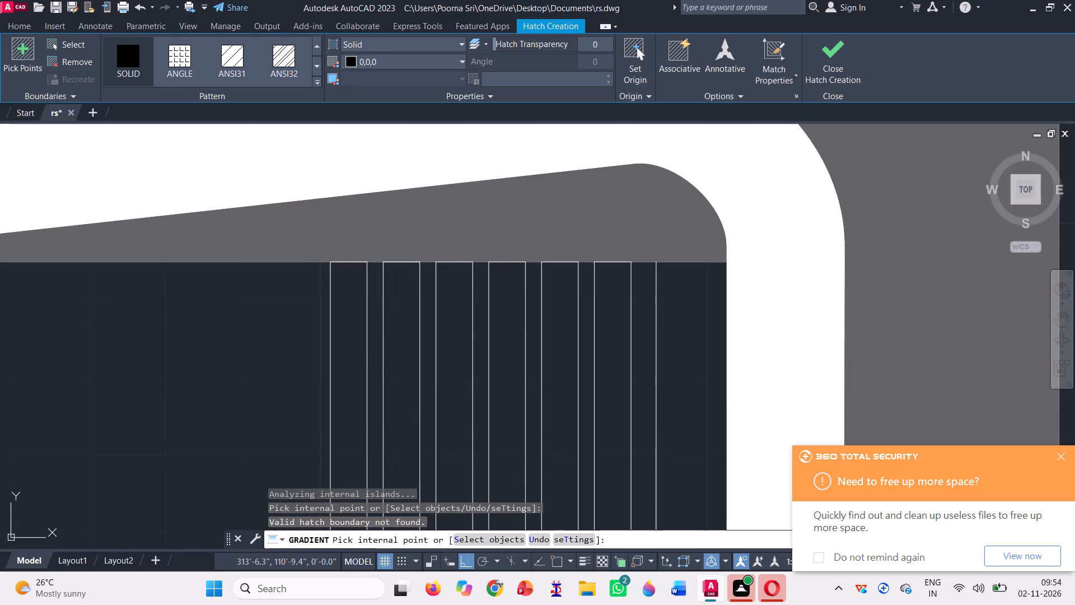
click(398, 371)
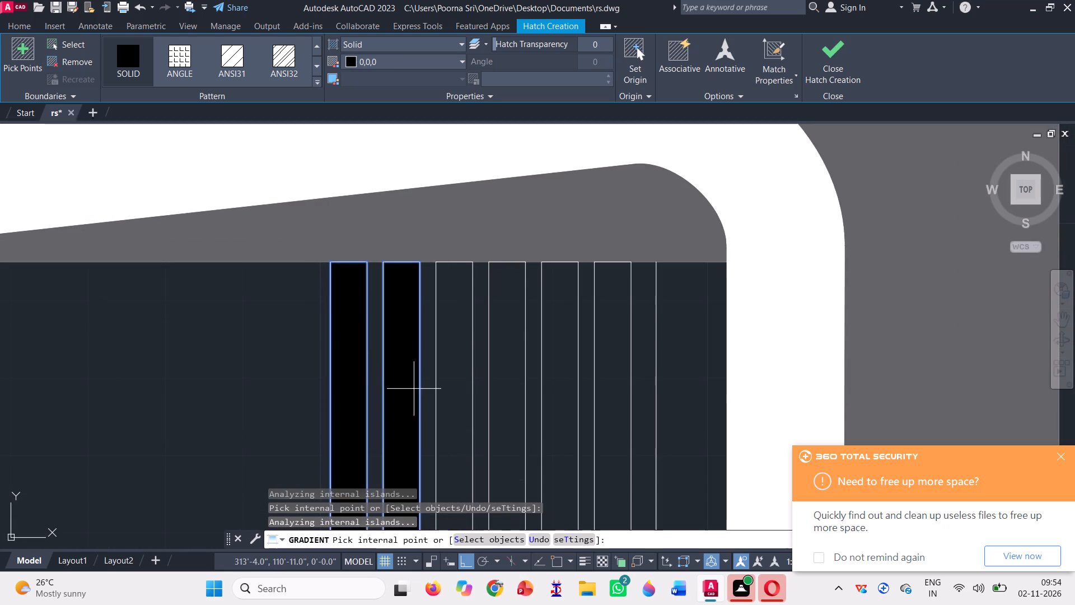
click(461, 369)
click(507, 370)
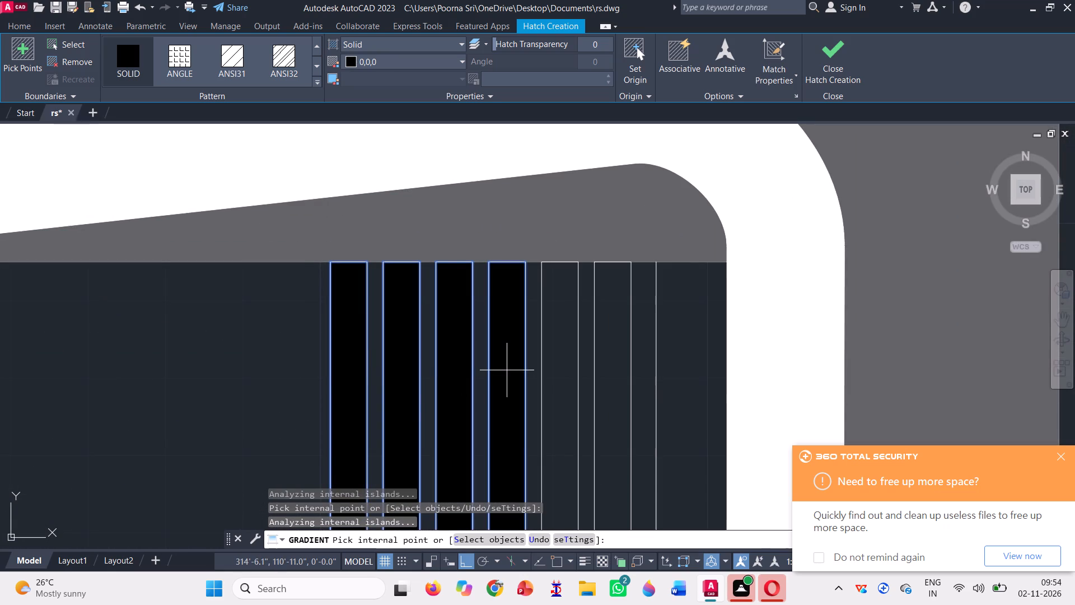
click(550, 360)
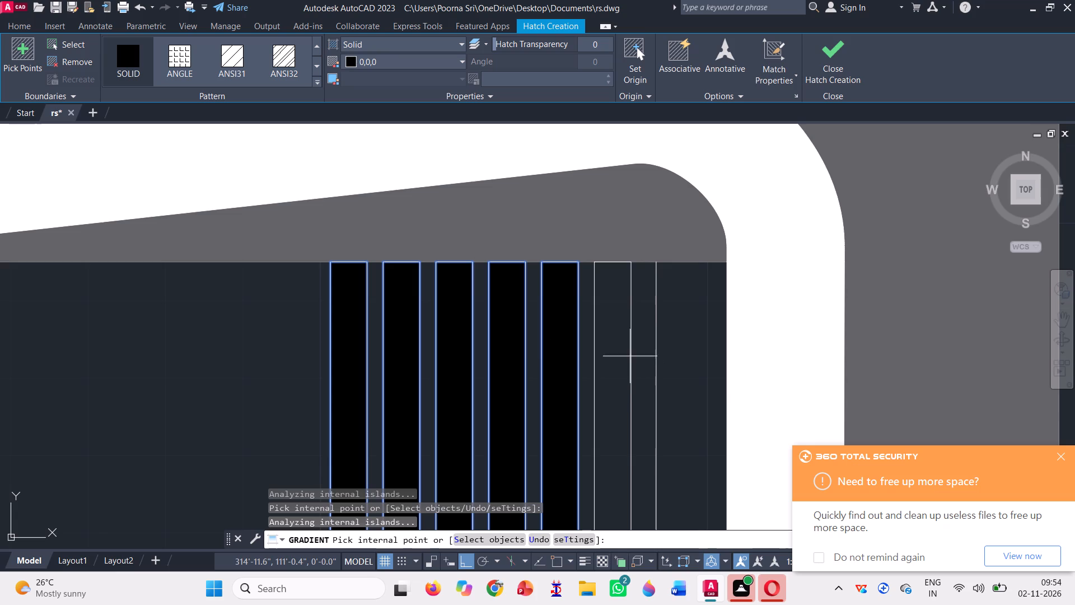
click(619, 350)
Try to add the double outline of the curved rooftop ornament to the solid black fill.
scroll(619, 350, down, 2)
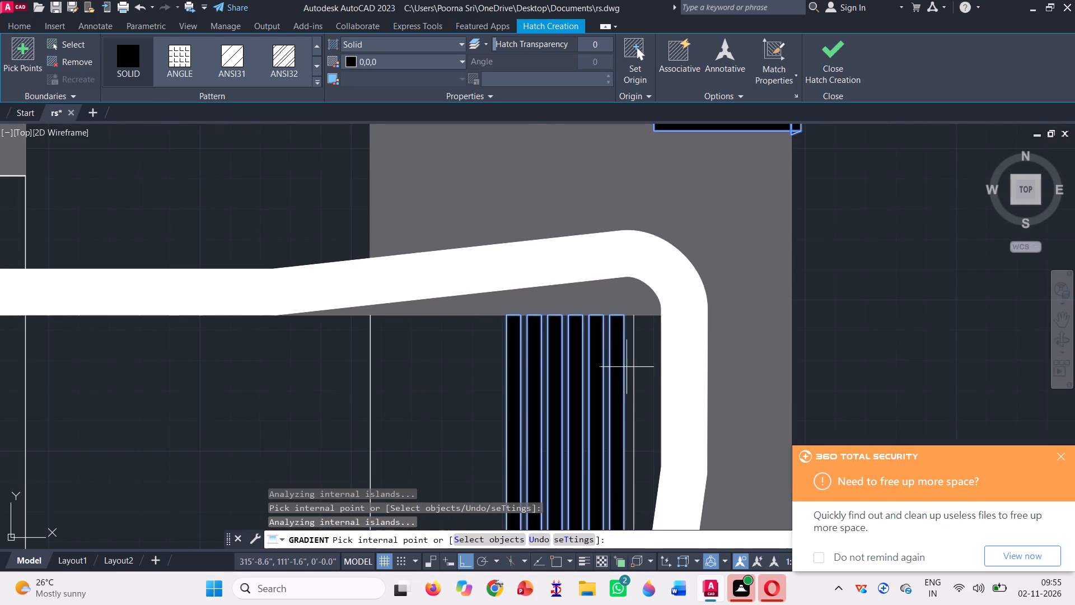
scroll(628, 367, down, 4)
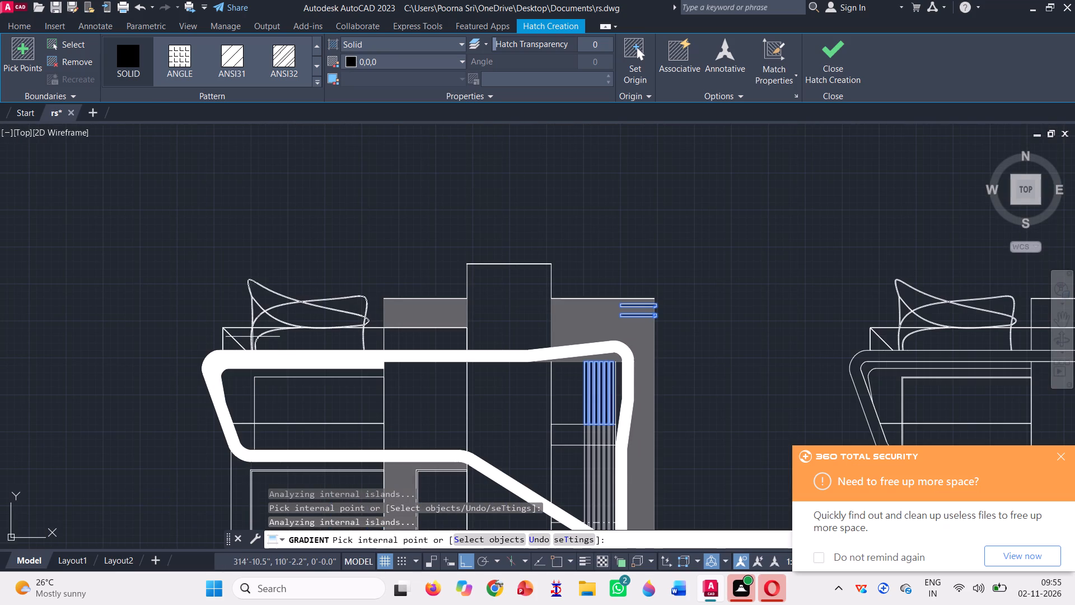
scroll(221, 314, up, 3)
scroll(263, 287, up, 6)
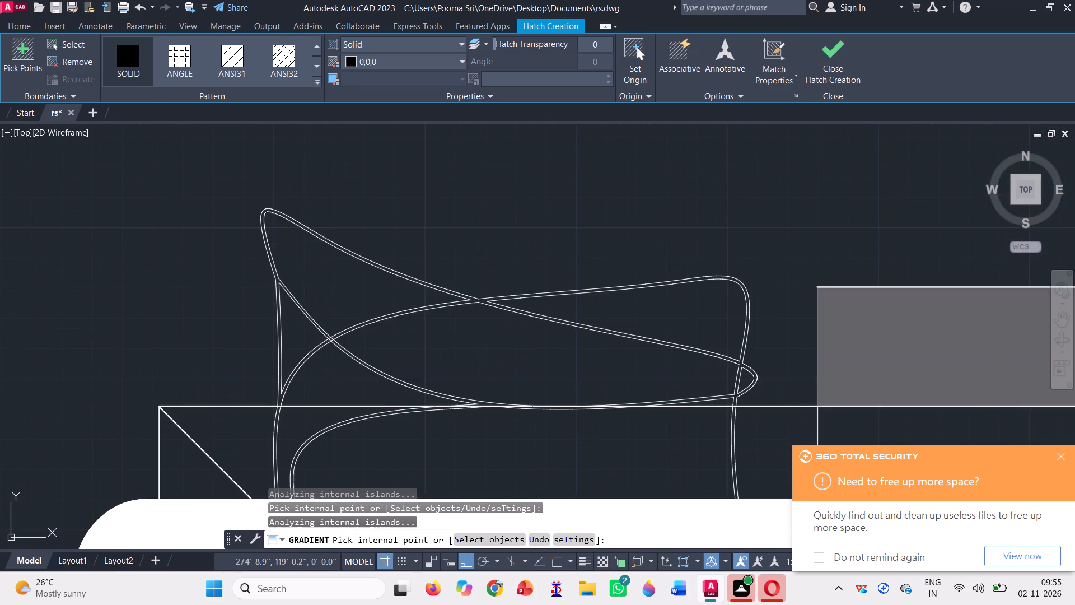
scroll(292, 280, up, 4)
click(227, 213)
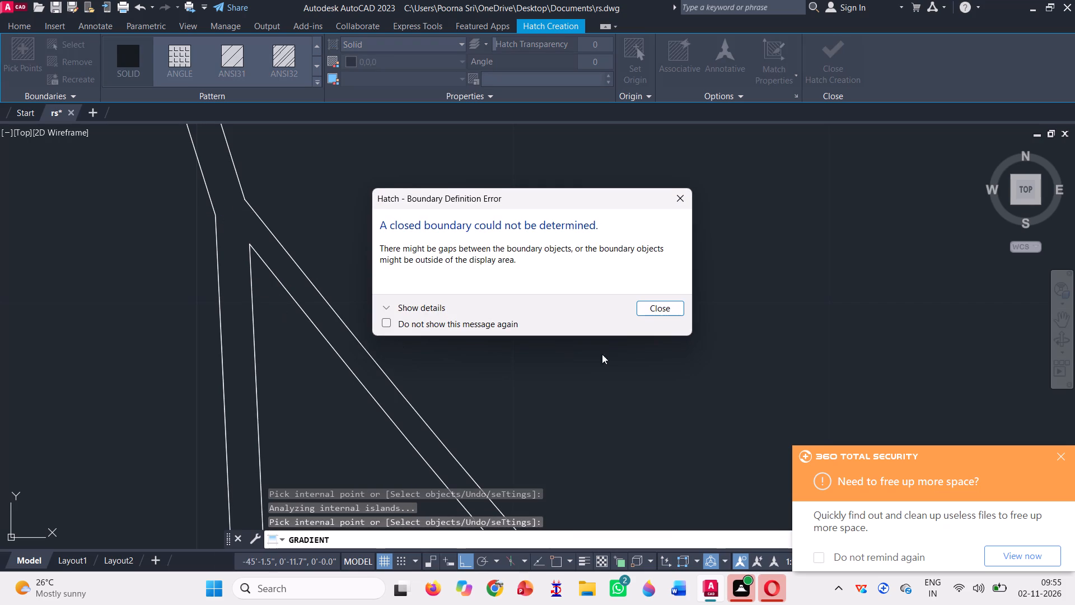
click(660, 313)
Add the long horizontal top bar of the rooftop frame behind the curved ornament to the solid black fill.
scroll(334, 344, down, 7)
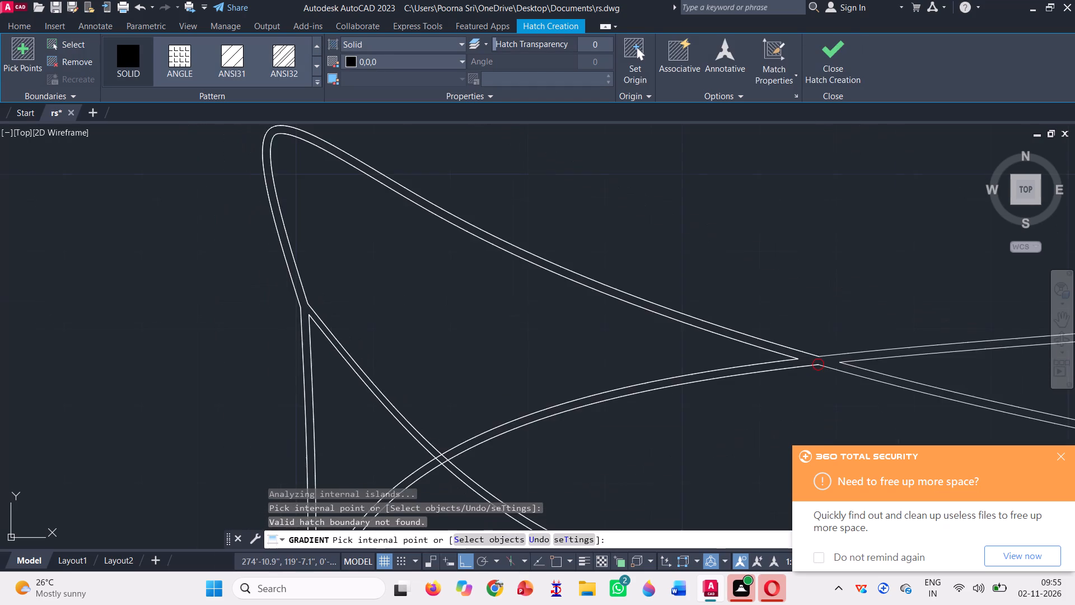
scroll(321, 338, down, 7)
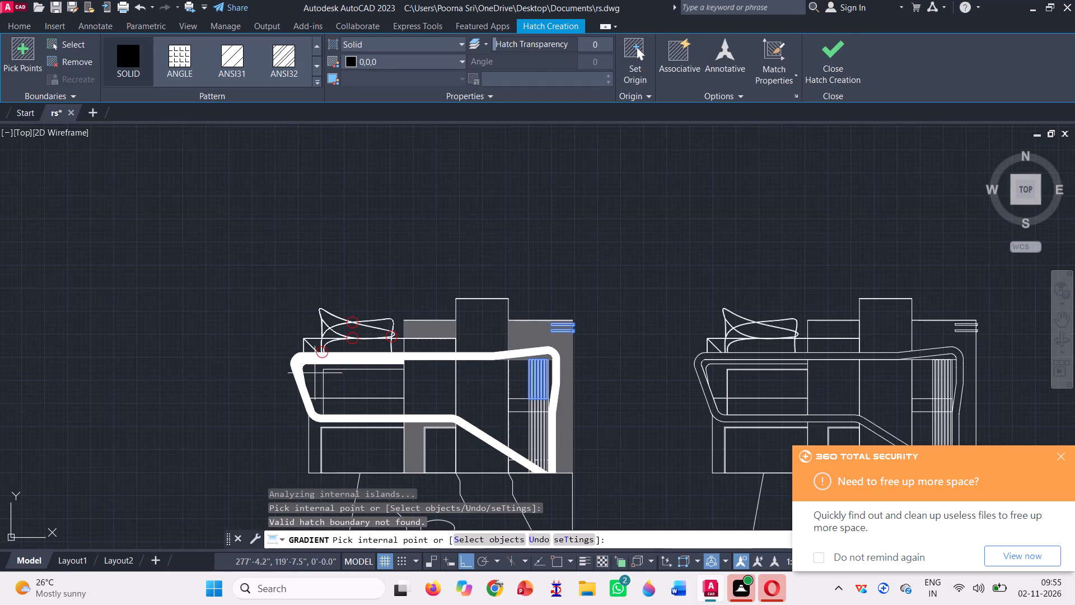
scroll(297, 333, up, 4)
scroll(342, 393, up, 4)
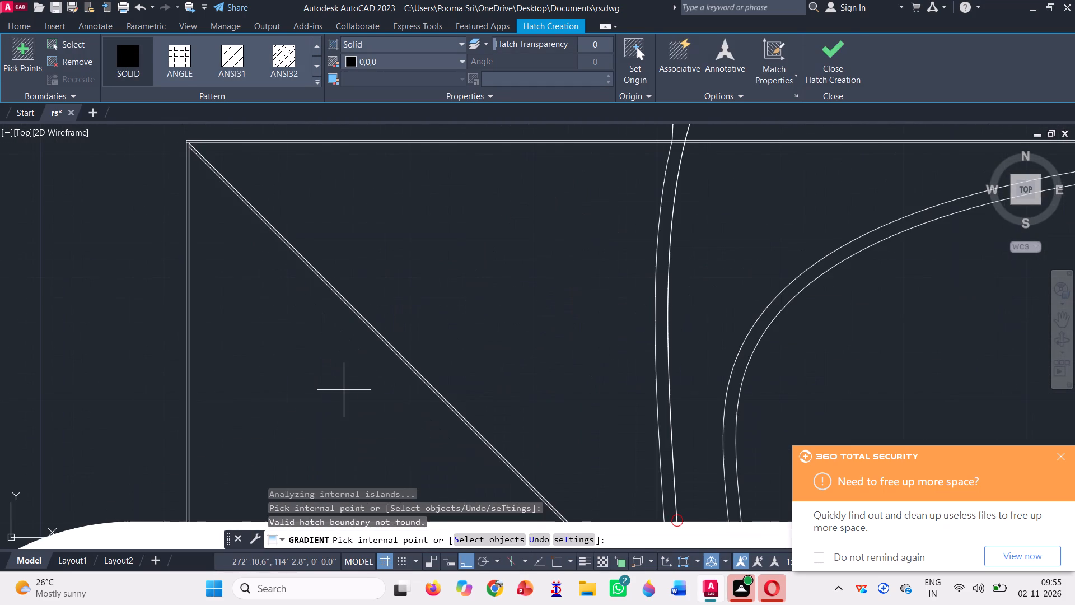
scroll(211, 234, down, 1)
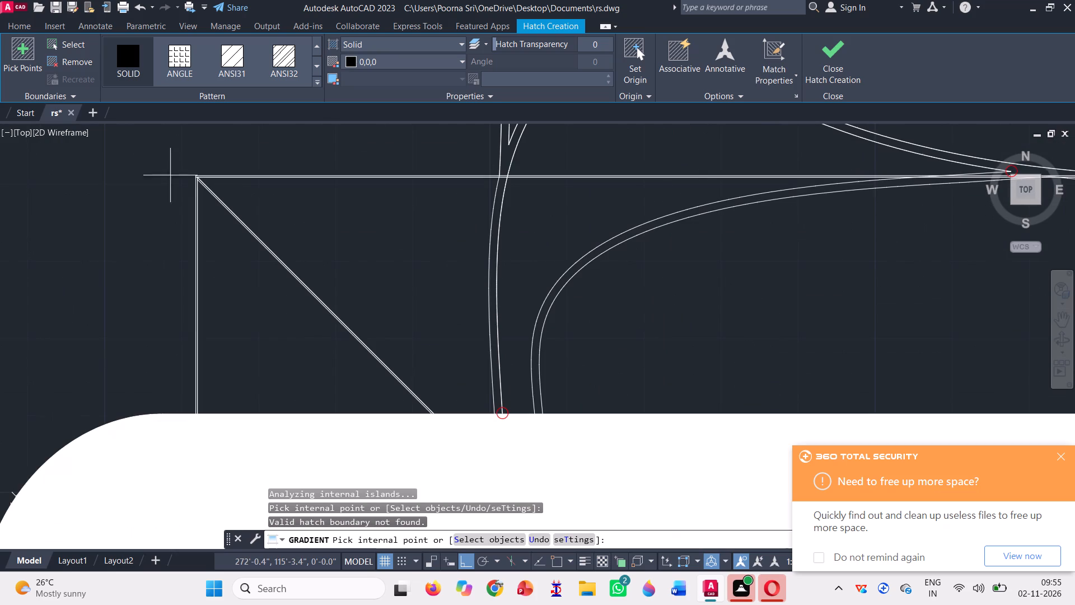
scroll(168, 168, up, 3)
scroll(233, 189, up, 4)
click(273, 179)
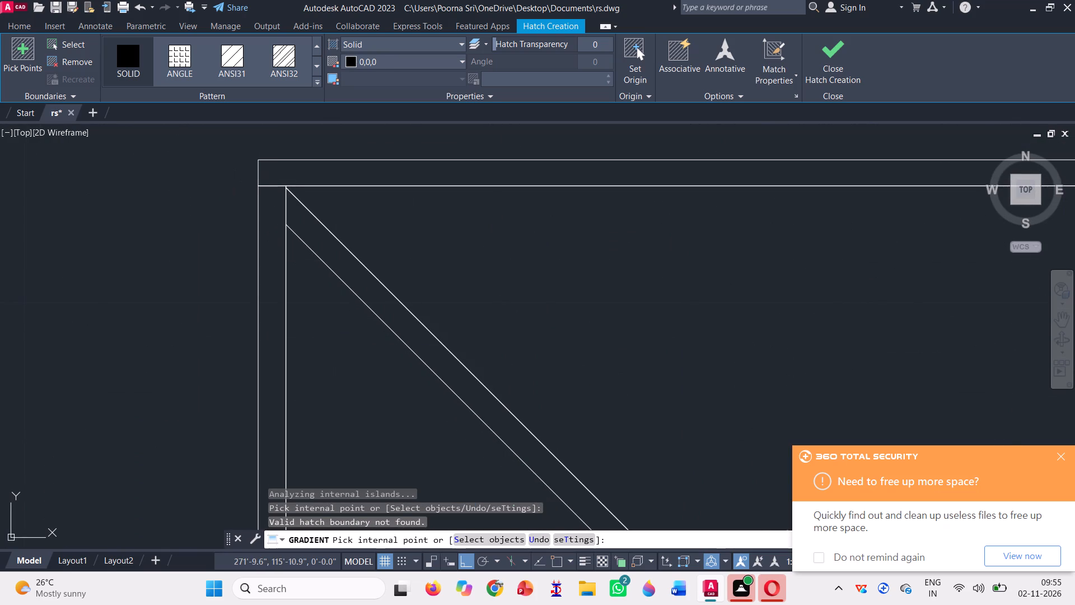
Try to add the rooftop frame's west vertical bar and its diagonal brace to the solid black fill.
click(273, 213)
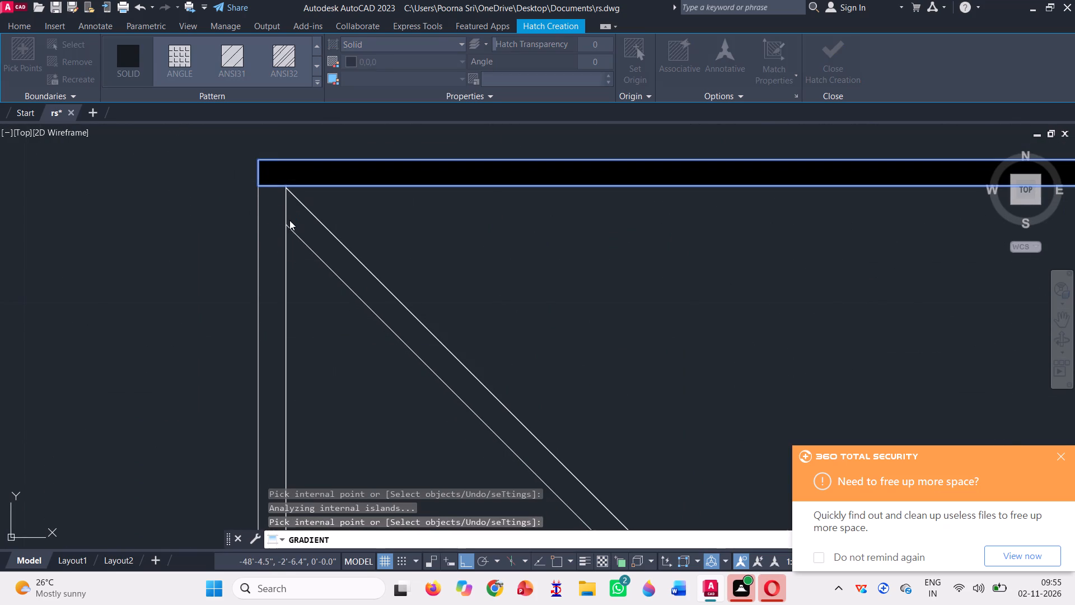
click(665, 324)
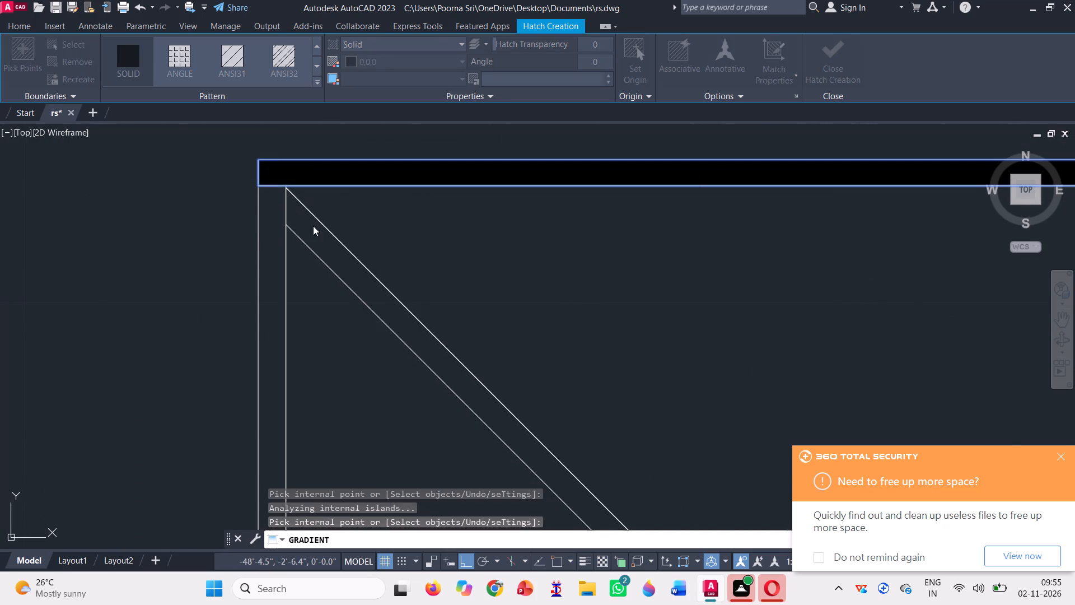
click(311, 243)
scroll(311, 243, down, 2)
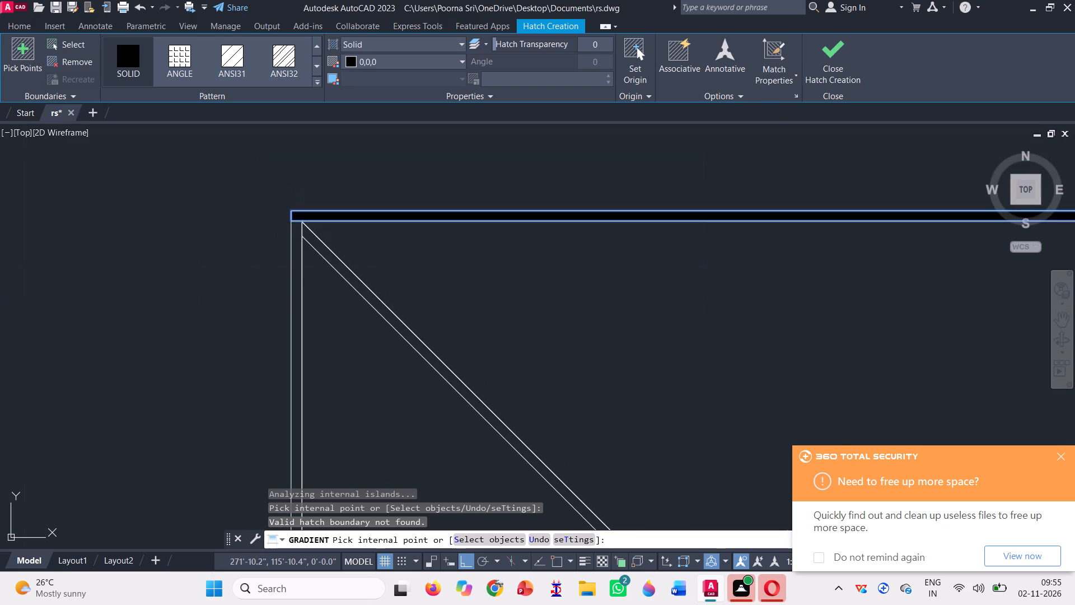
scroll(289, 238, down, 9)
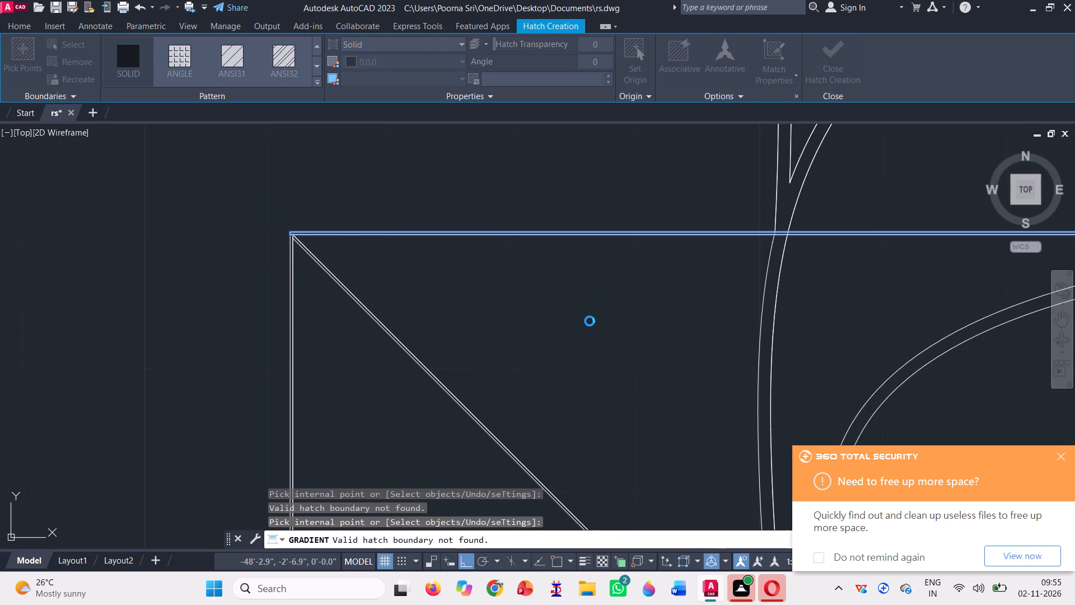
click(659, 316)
Add the thin frame around the large ground-floor opening at the west side to the black fill and finish the hatch.
scroll(457, 296, down, 3)
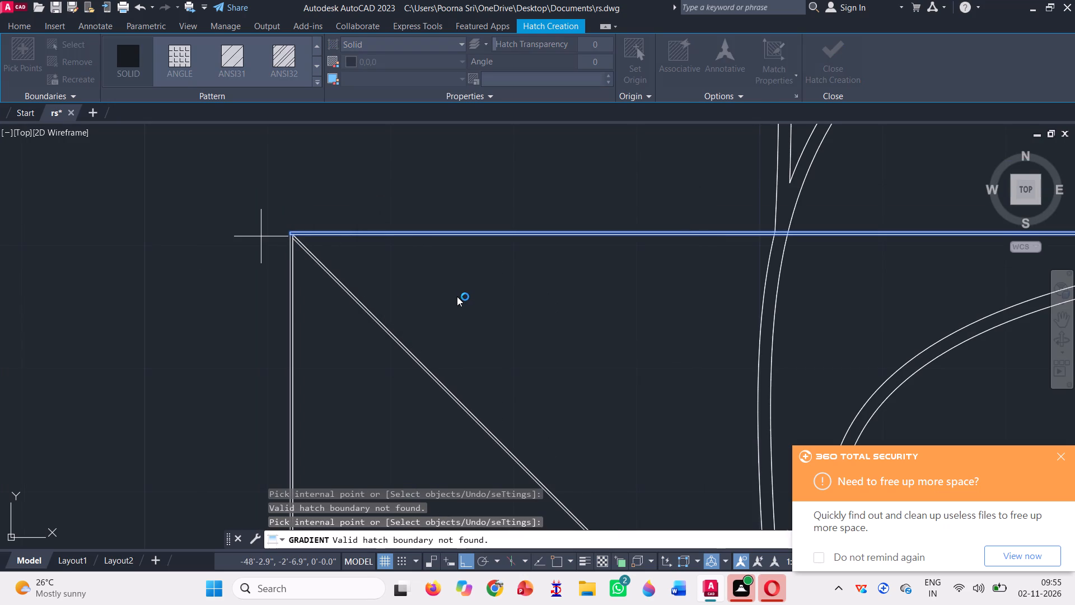
scroll(457, 296, down, 5)
scroll(278, 281, down, 10)
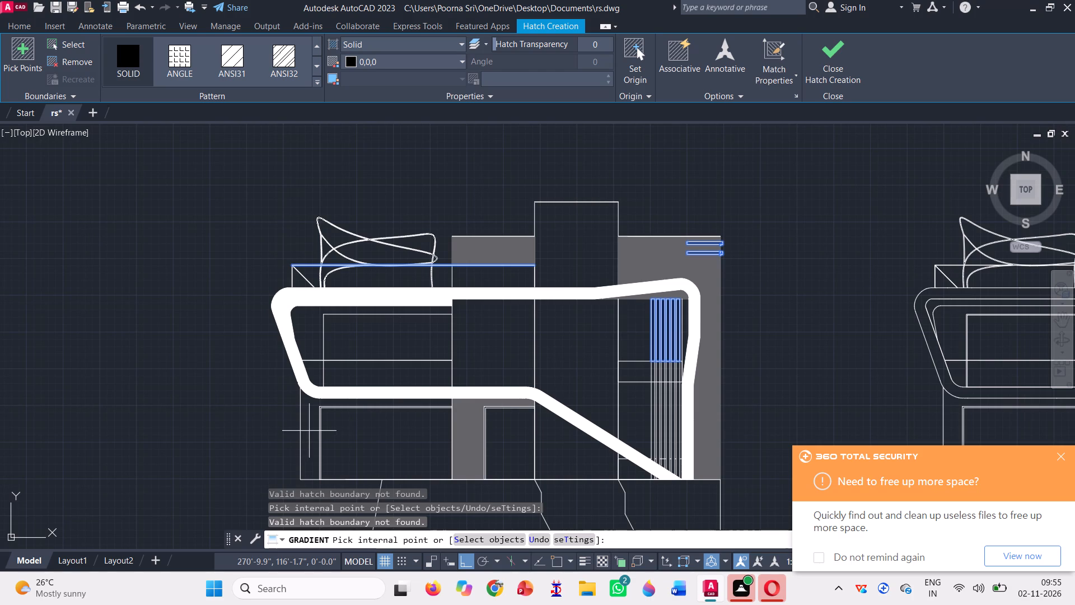
scroll(314, 417, up, 7)
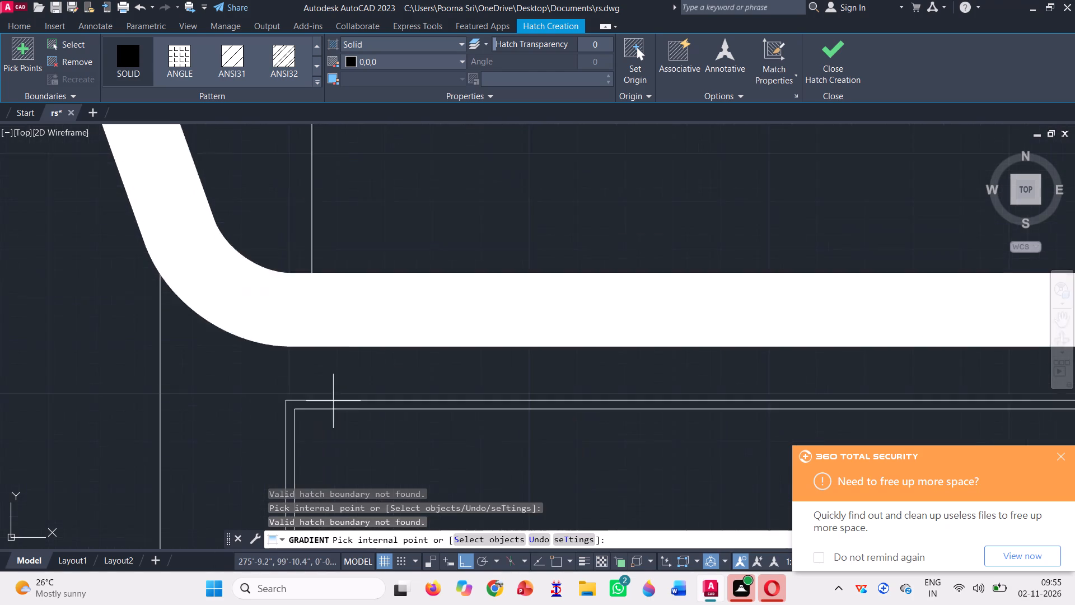
scroll(333, 401, up, 1)
click(265, 412)
scroll(265, 413, down, 2)
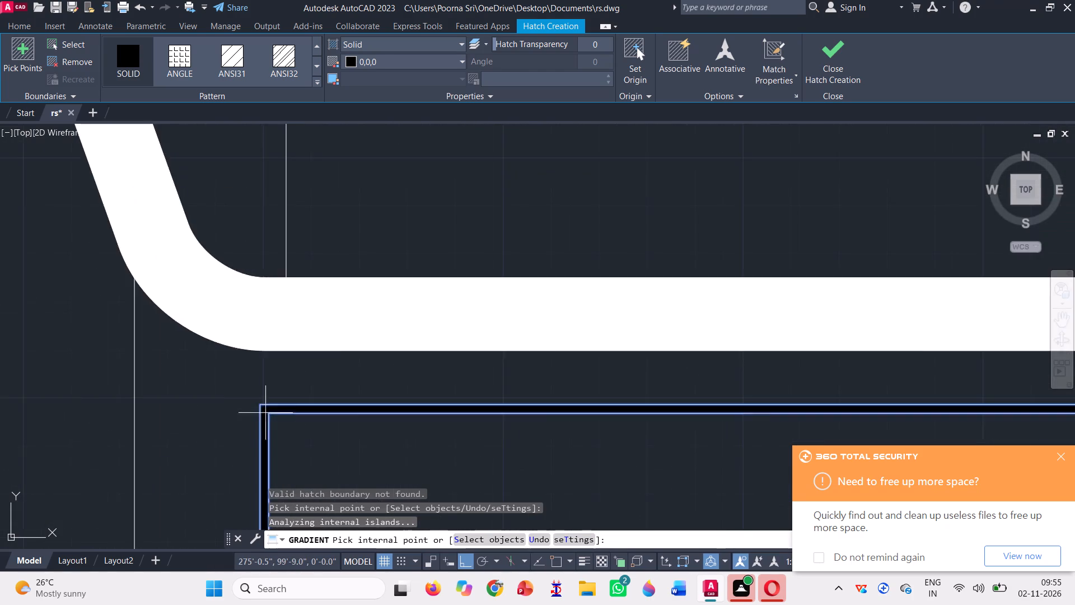
scroll(265, 413, down, 7)
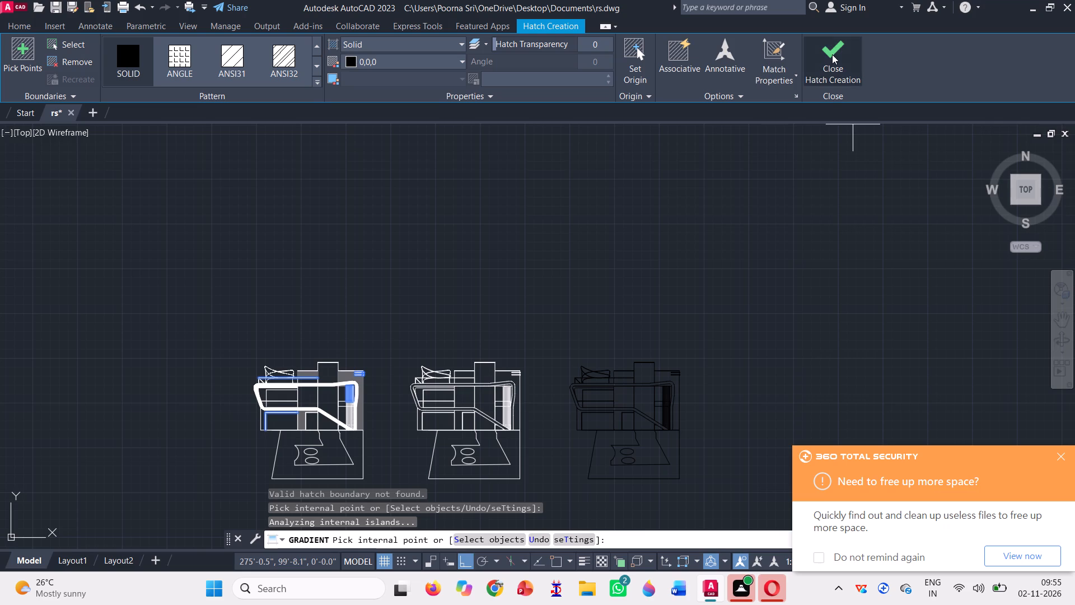
click(832, 54)
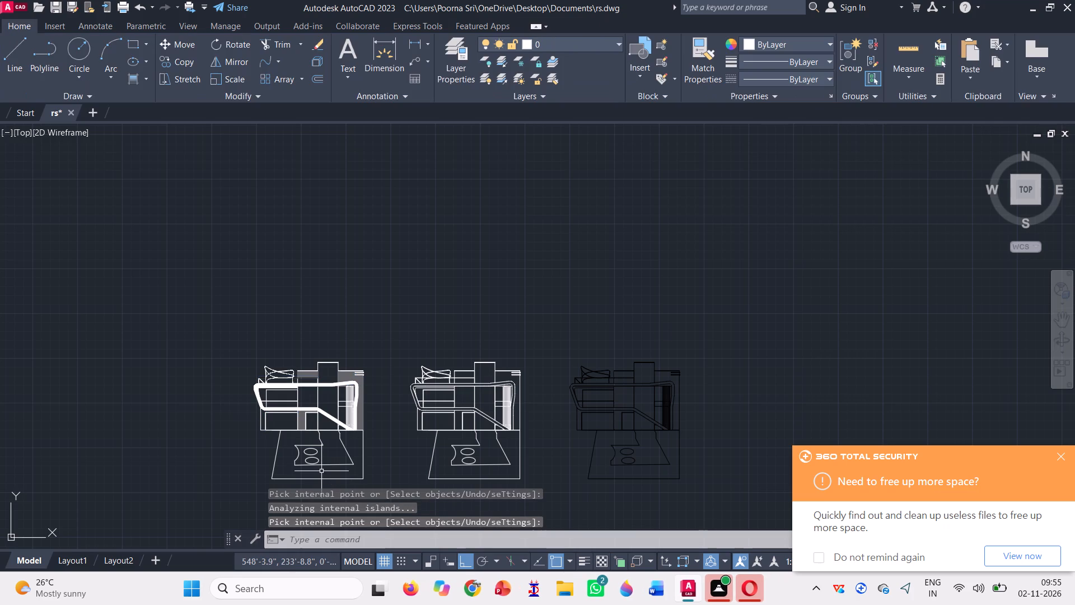
Fill the ground area surrounding the path below the westernmost elevation with solid green (88,186,72).
click(131, 82)
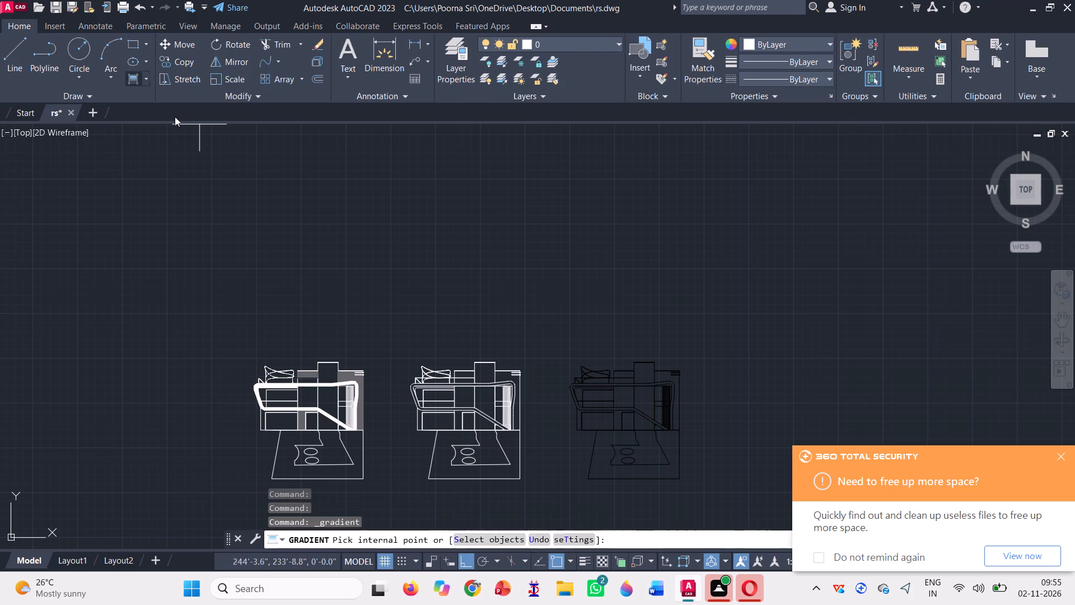
scroll(202, 81, up, 11)
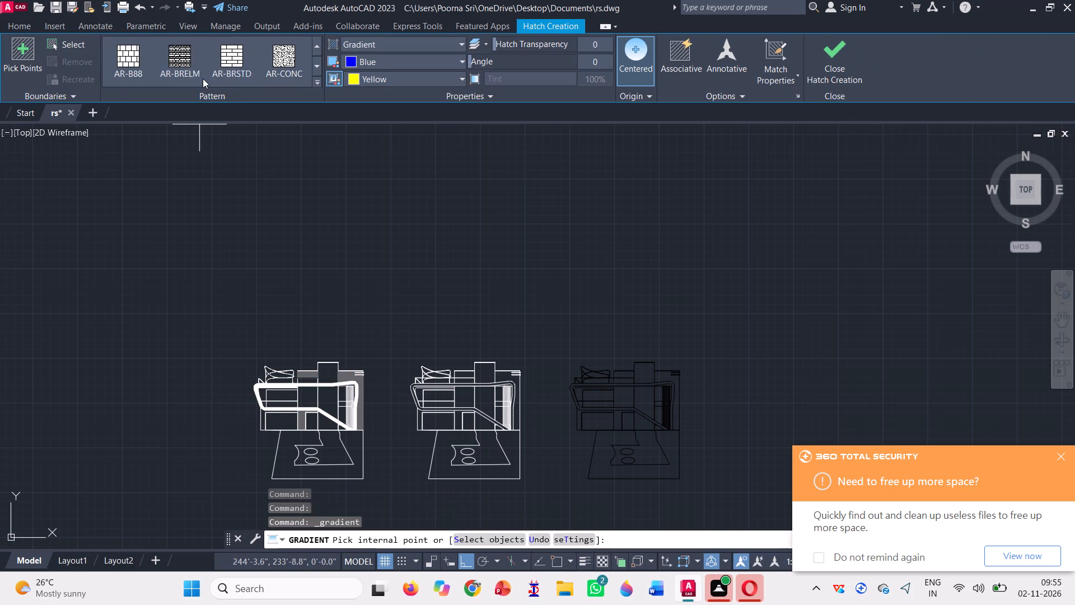
scroll(167, 75, up, 7)
click(135, 65)
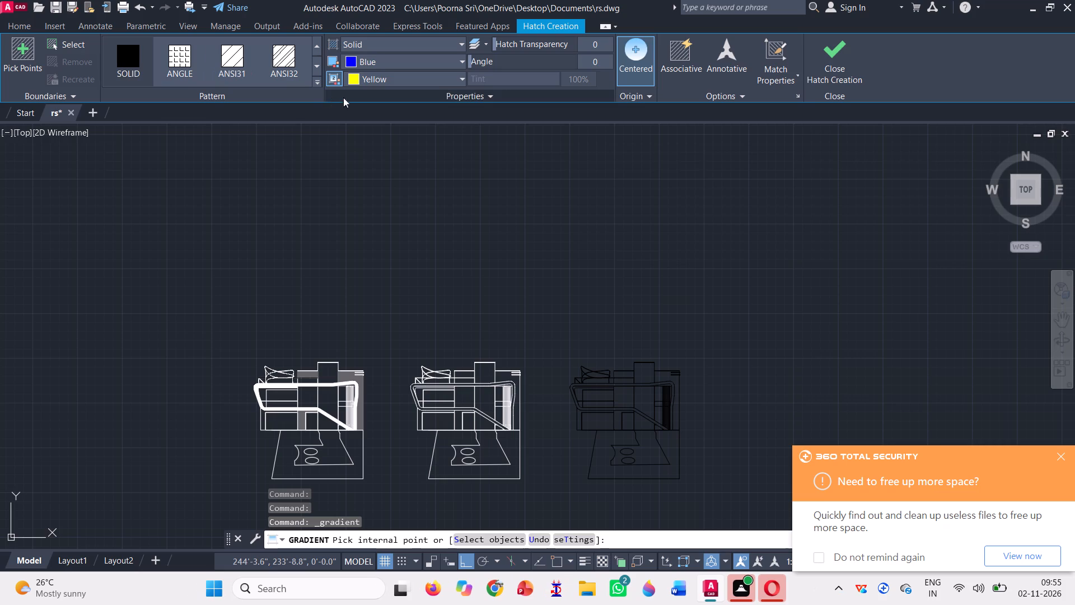
click(381, 64)
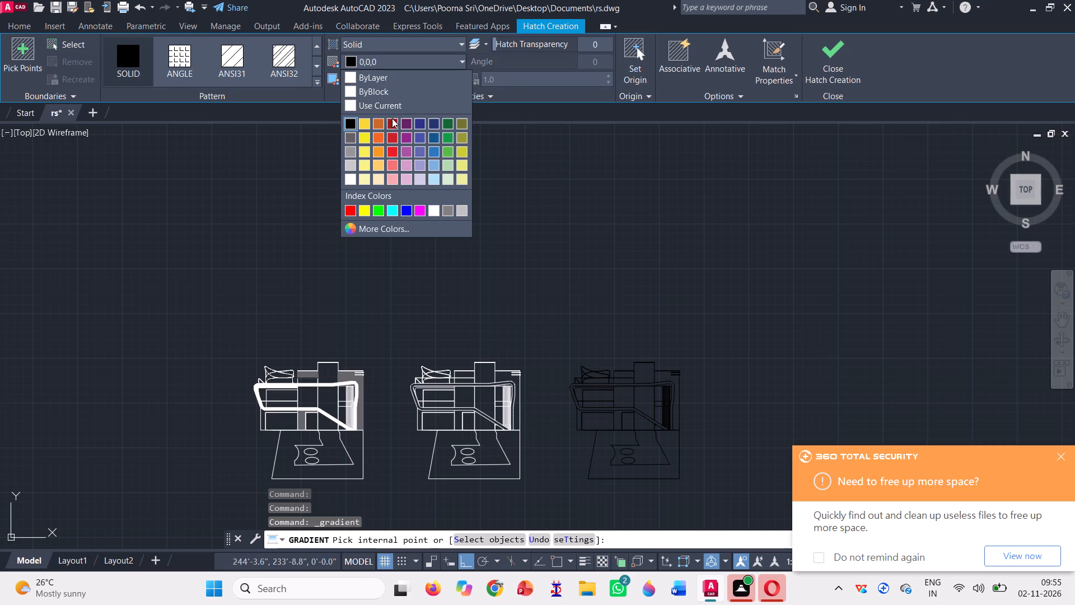
click(449, 146)
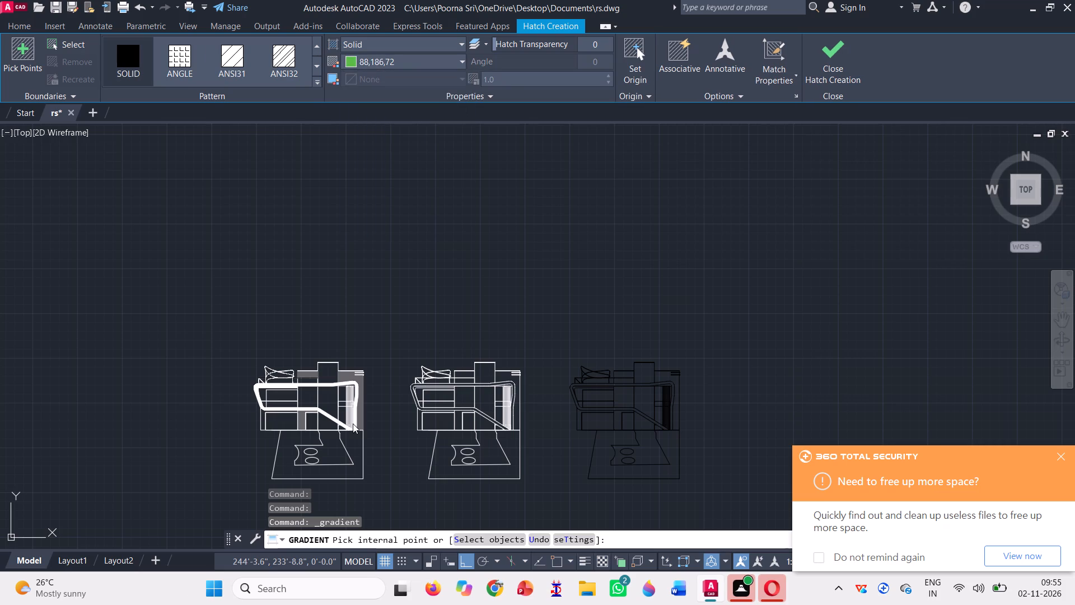
scroll(326, 473, up, 3)
click(326, 472)
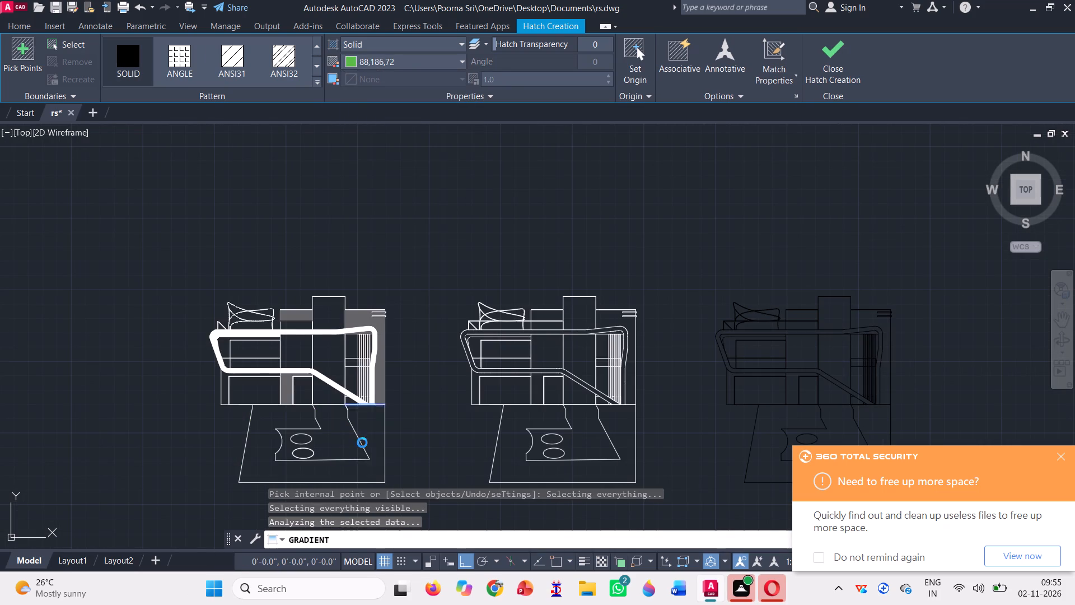
scroll(391, 450, down, 1)
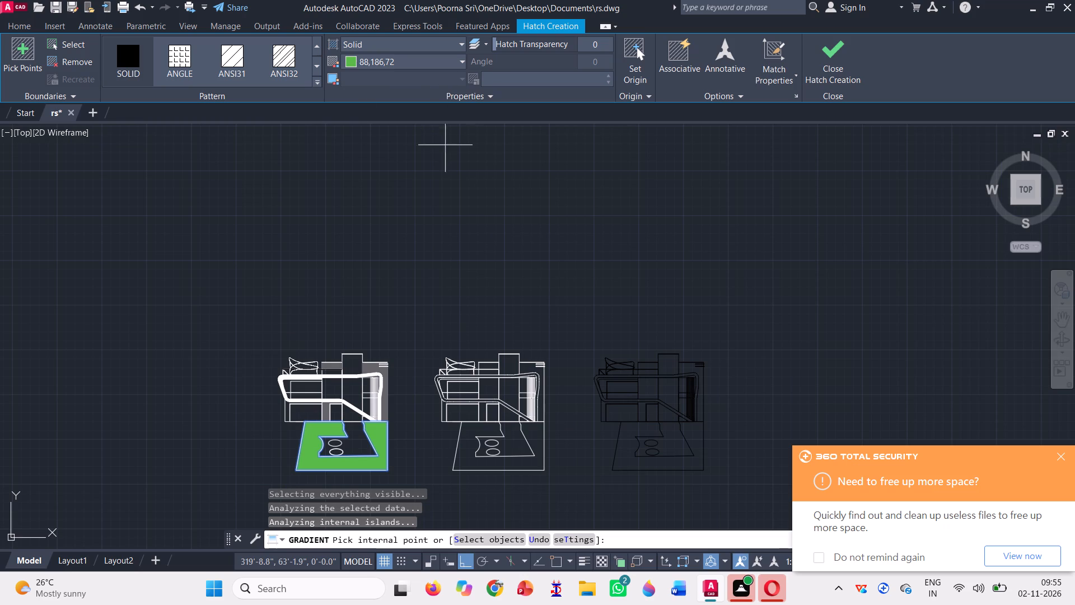
click(848, 64)
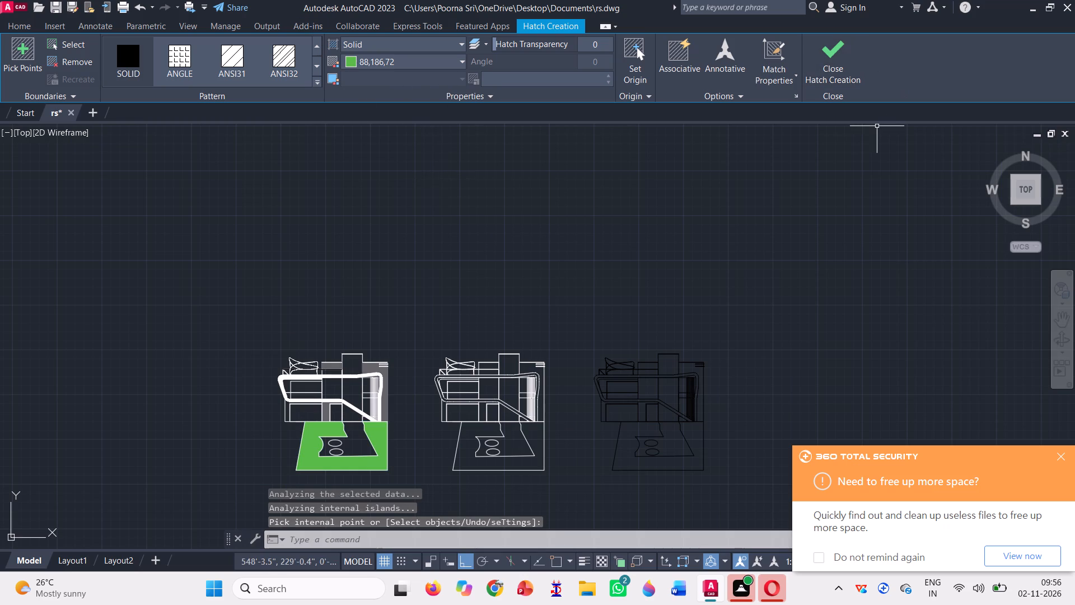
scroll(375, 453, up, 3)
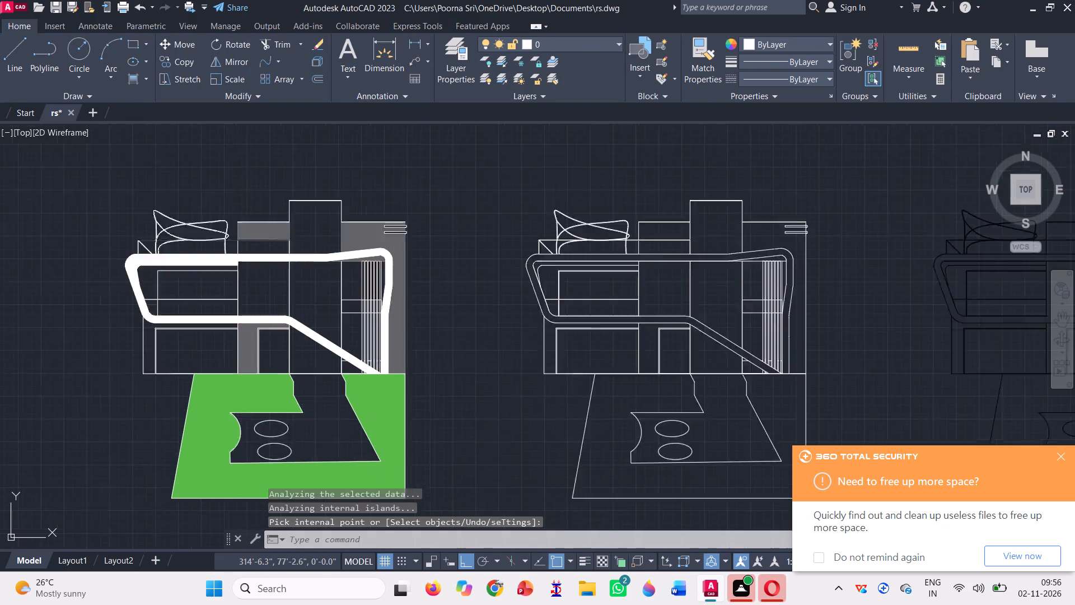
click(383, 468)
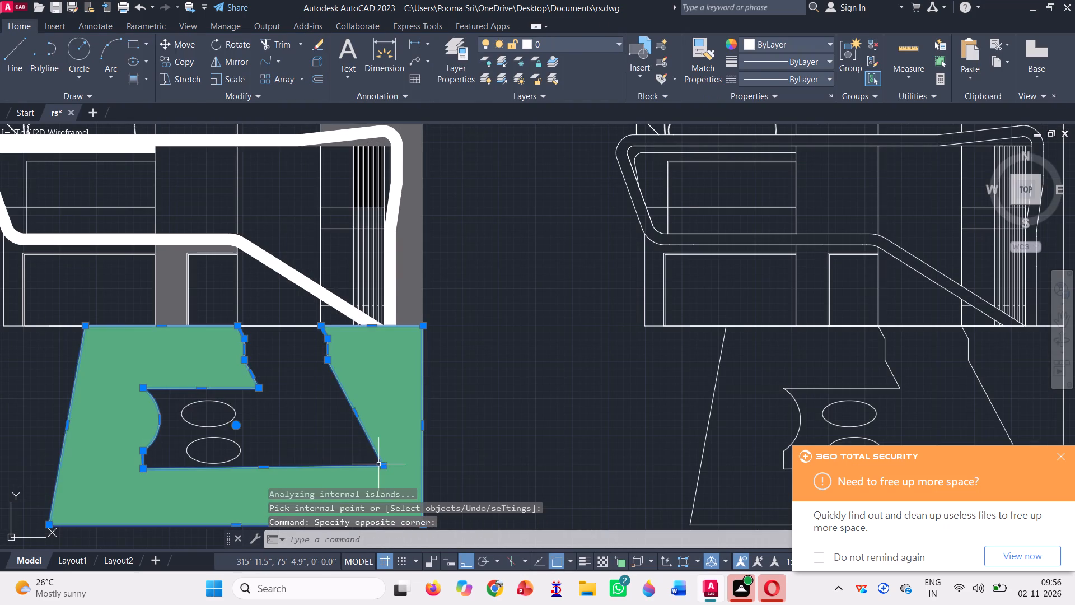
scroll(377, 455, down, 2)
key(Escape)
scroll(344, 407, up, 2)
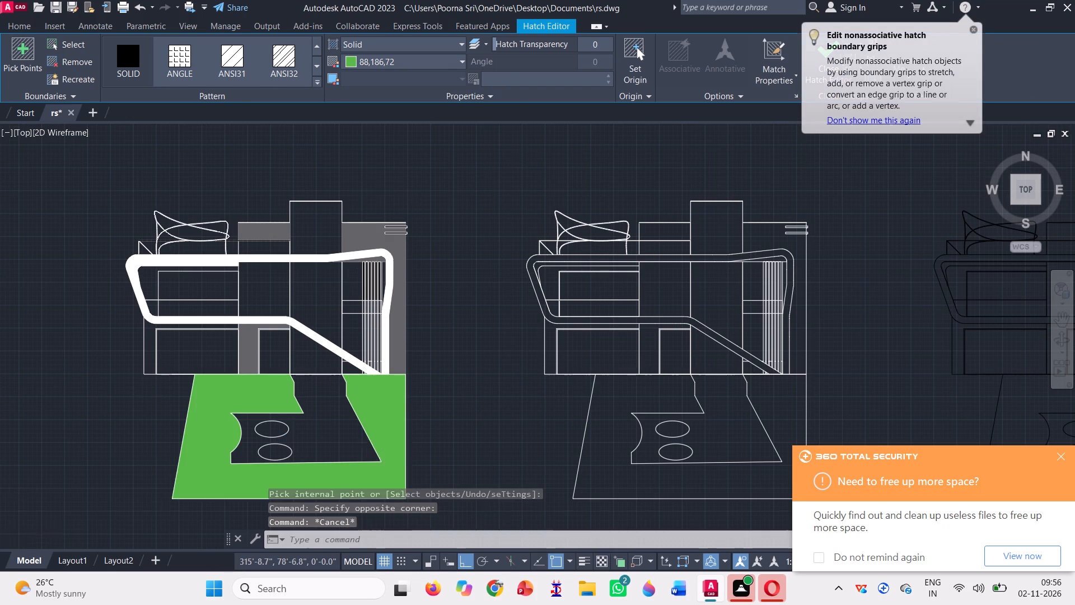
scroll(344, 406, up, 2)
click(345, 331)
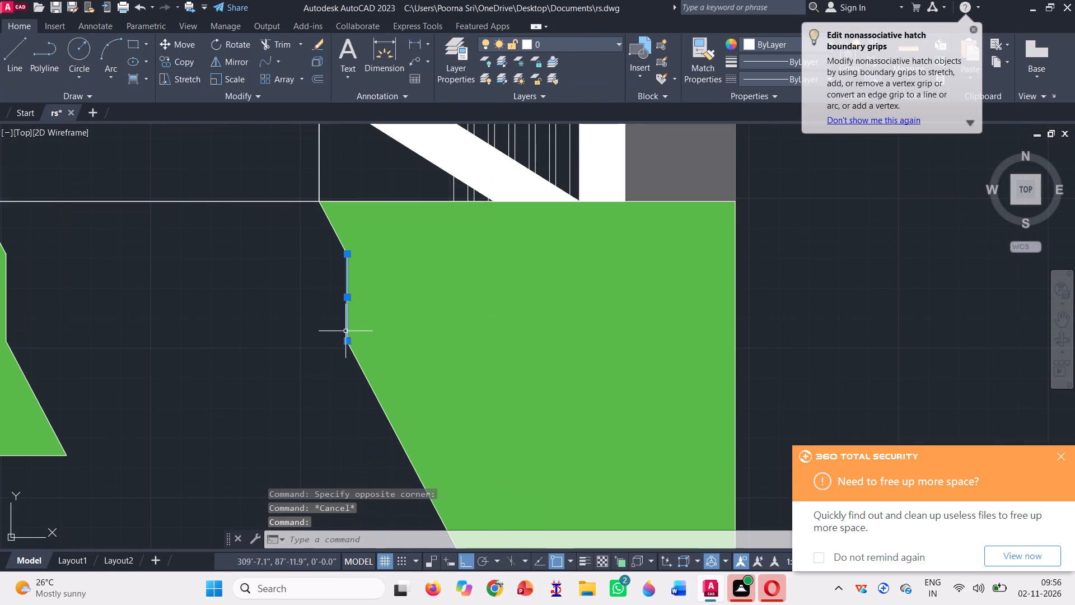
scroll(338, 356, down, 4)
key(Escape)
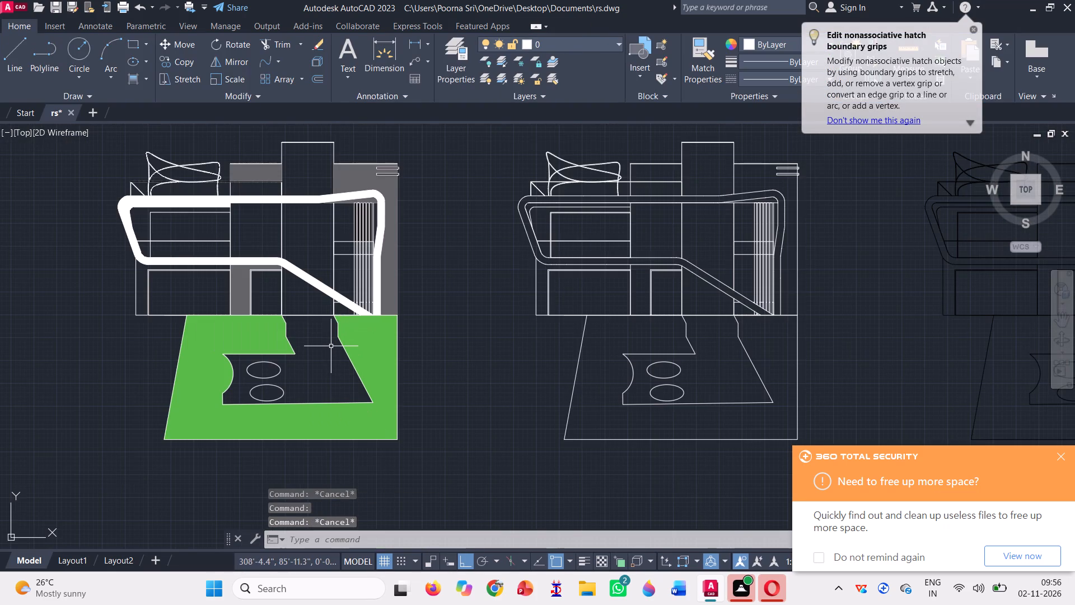
Join all segments of the path outline, including its curved end, into one polyline in the unfilled elevation just east of the rendered one.
click(758, 416)
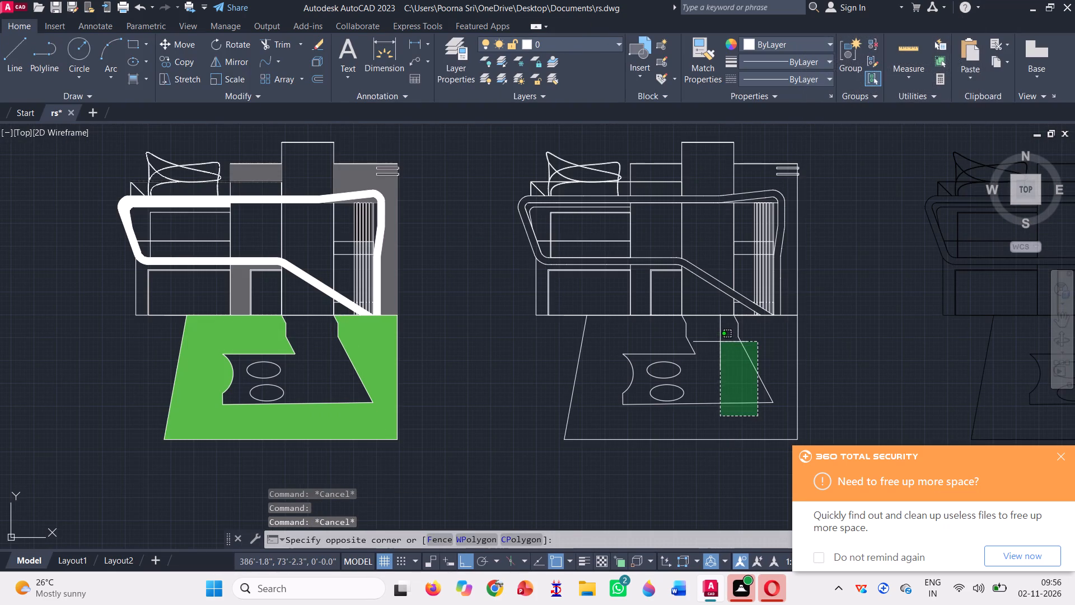
click(688, 331)
scroll(684, 333, up, 3)
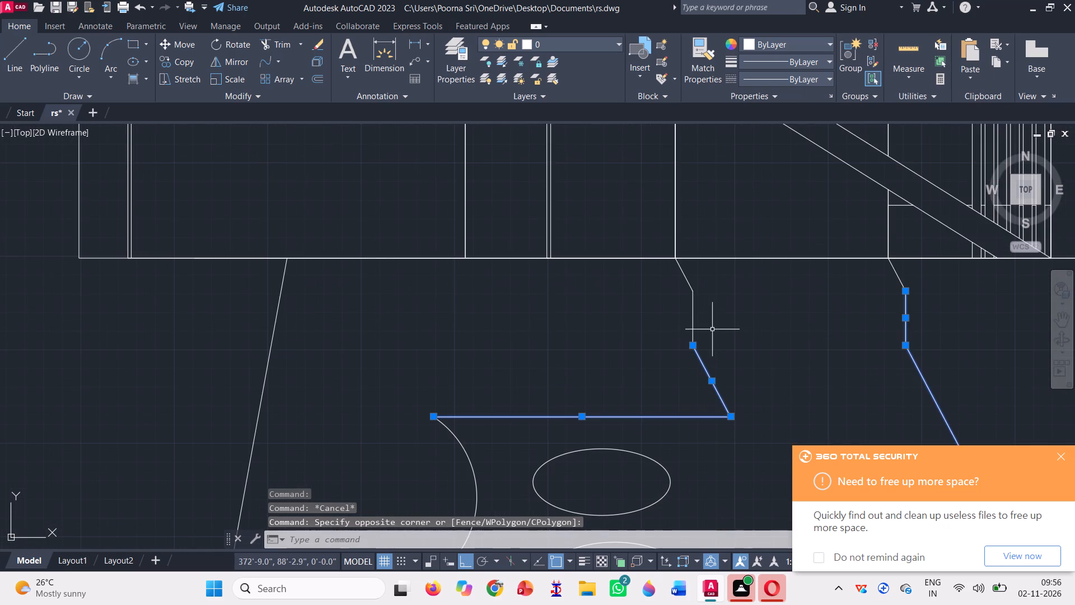
click(714, 329)
click(666, 273)
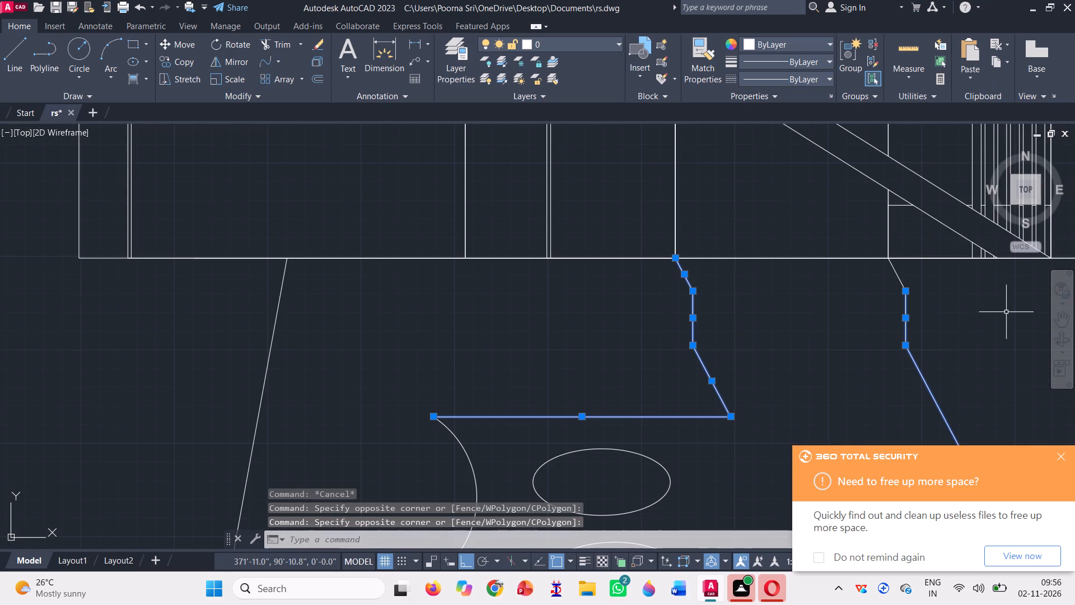
click(979, 301)
click(886, 280)
scroll(649, 315, down, 3)
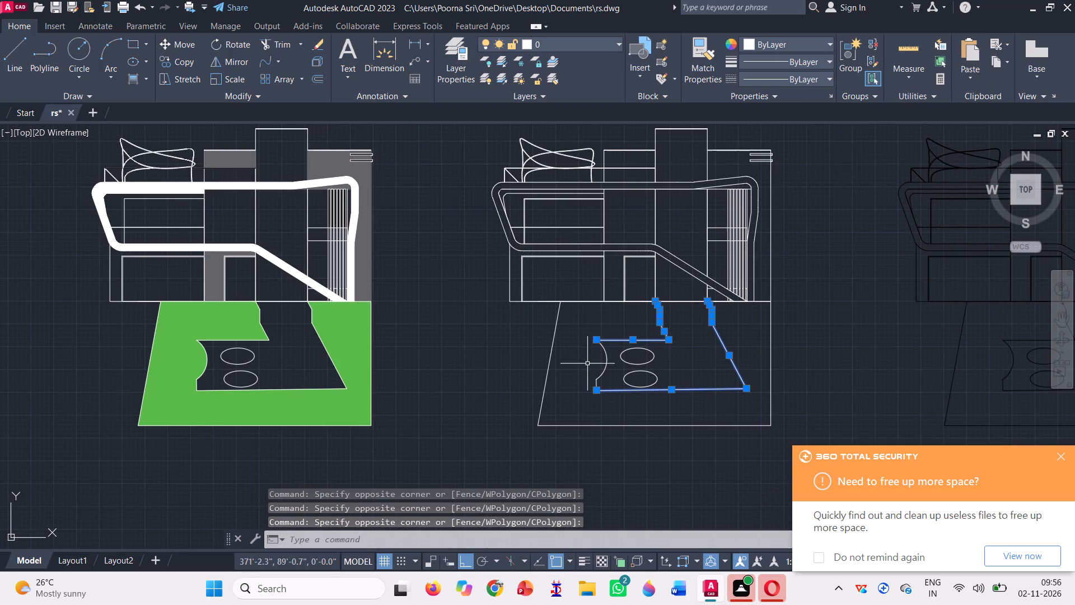
click(606, 389)
scroll(589, 390, up, 3)
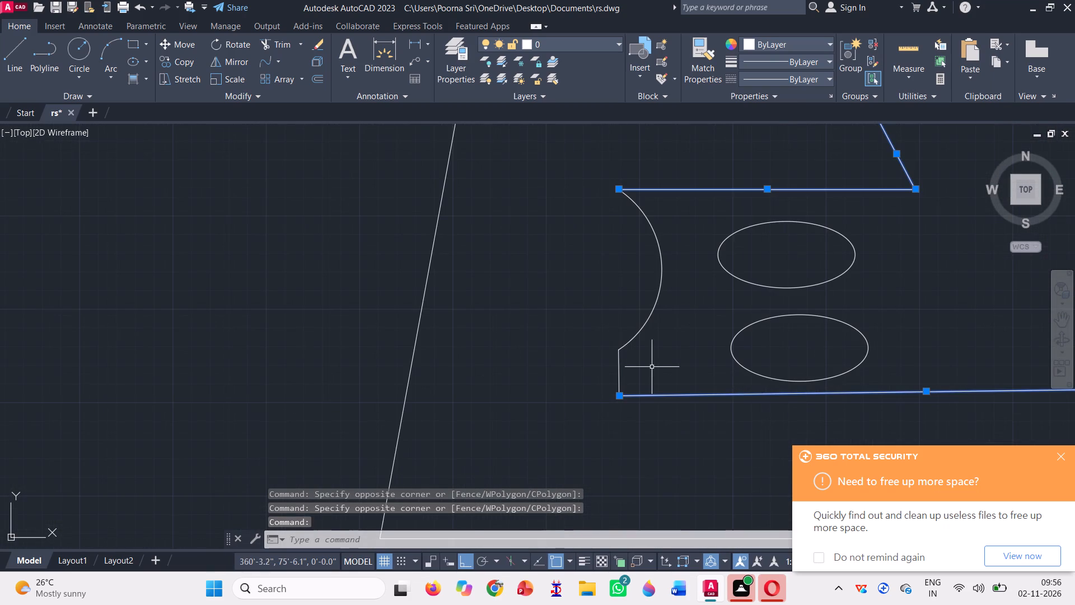
click(655, 367)
click(599, 312)
scroll(566, 334, down, 3)
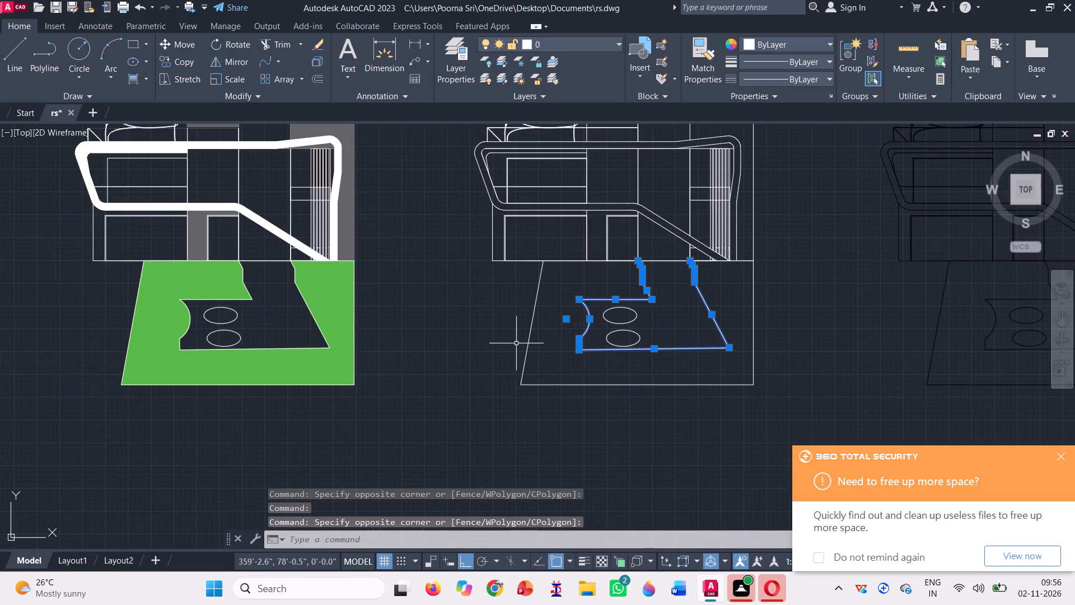
key(j)
key(Return)
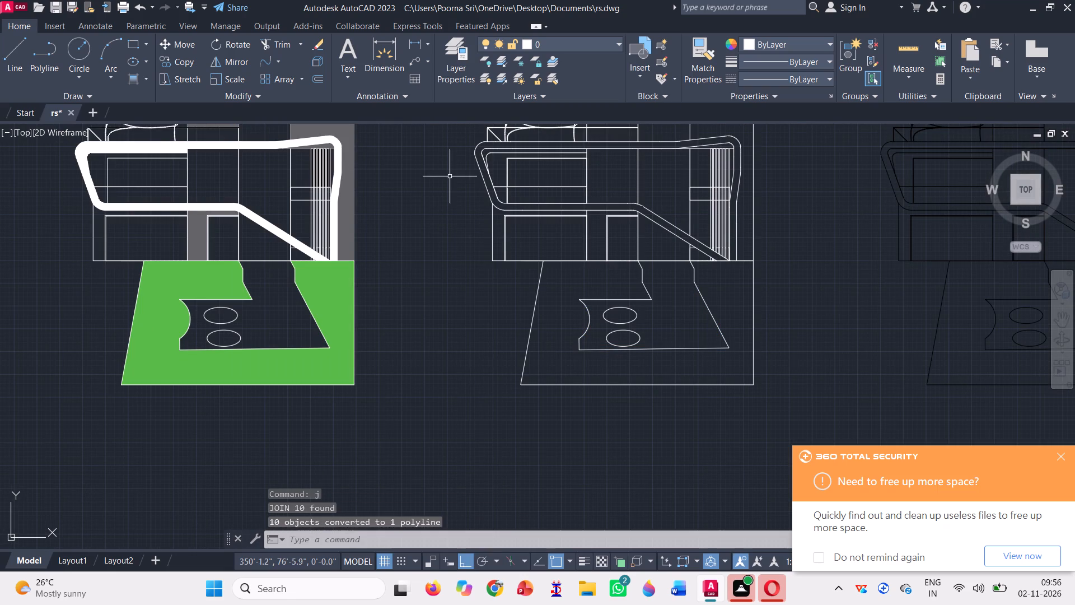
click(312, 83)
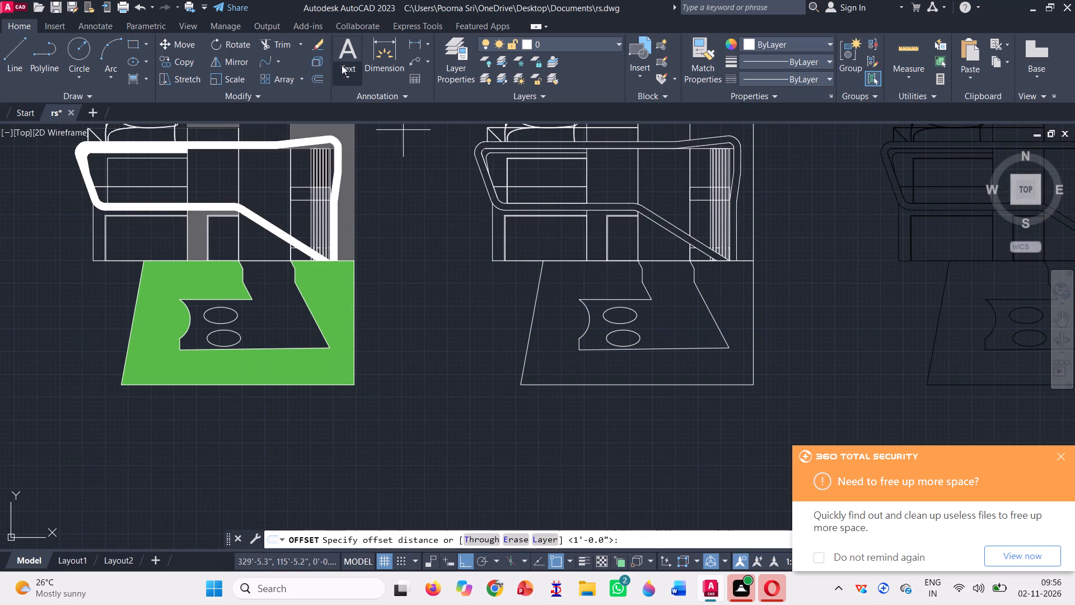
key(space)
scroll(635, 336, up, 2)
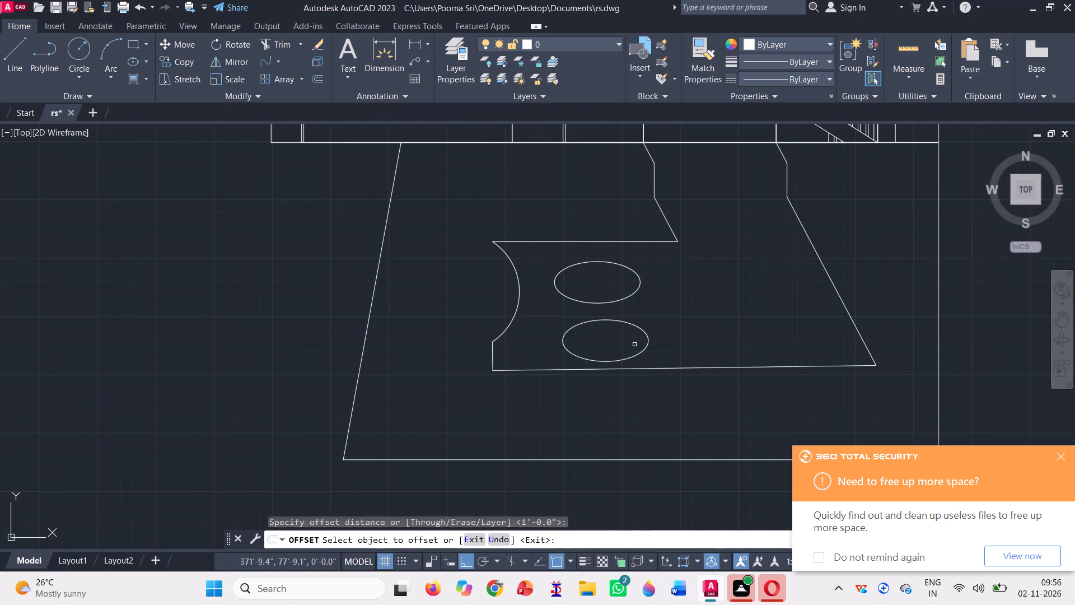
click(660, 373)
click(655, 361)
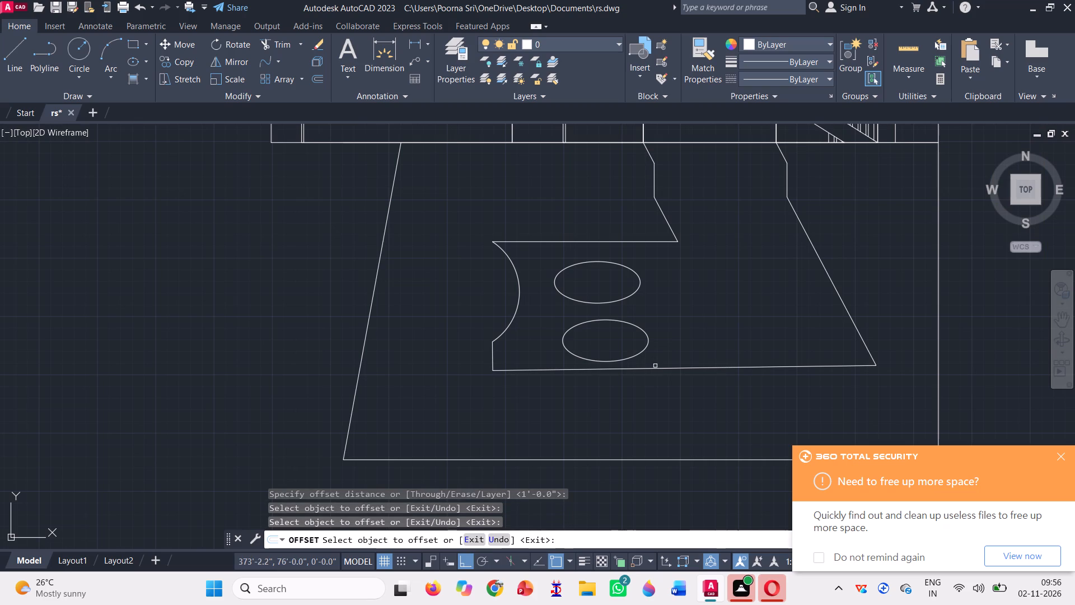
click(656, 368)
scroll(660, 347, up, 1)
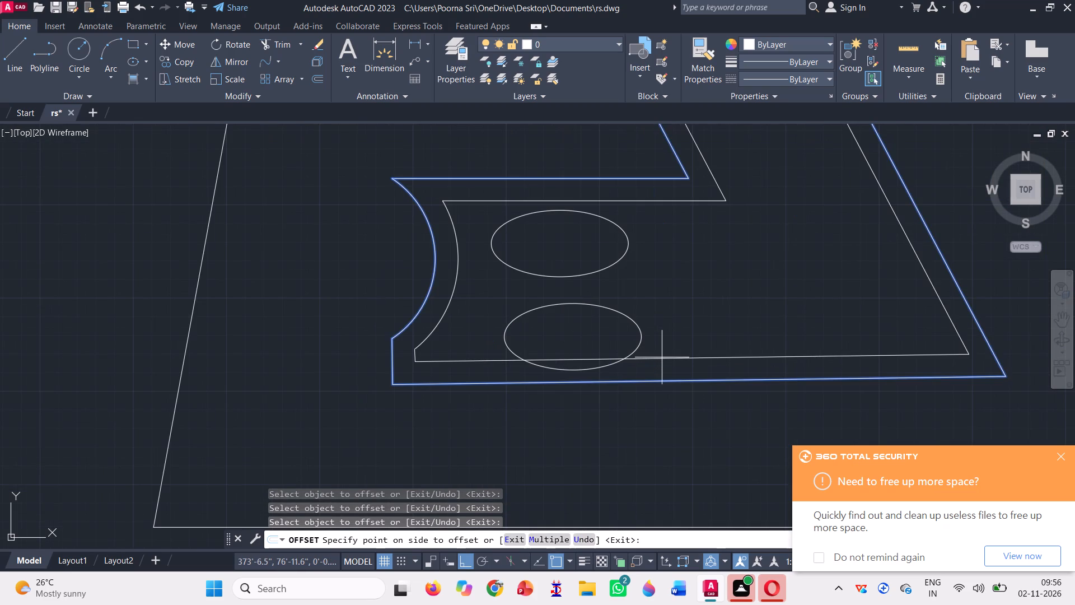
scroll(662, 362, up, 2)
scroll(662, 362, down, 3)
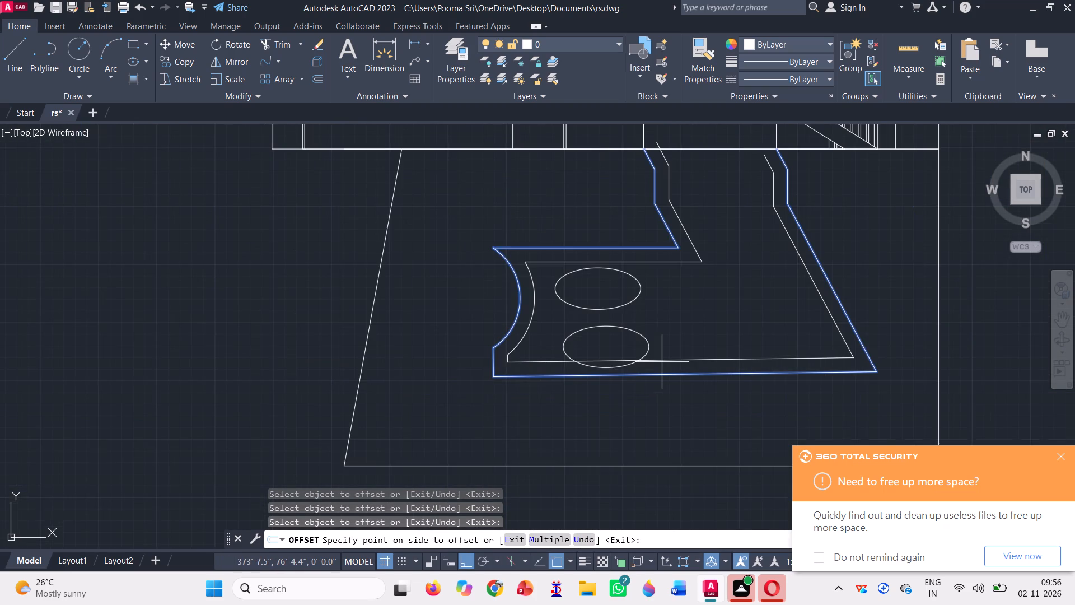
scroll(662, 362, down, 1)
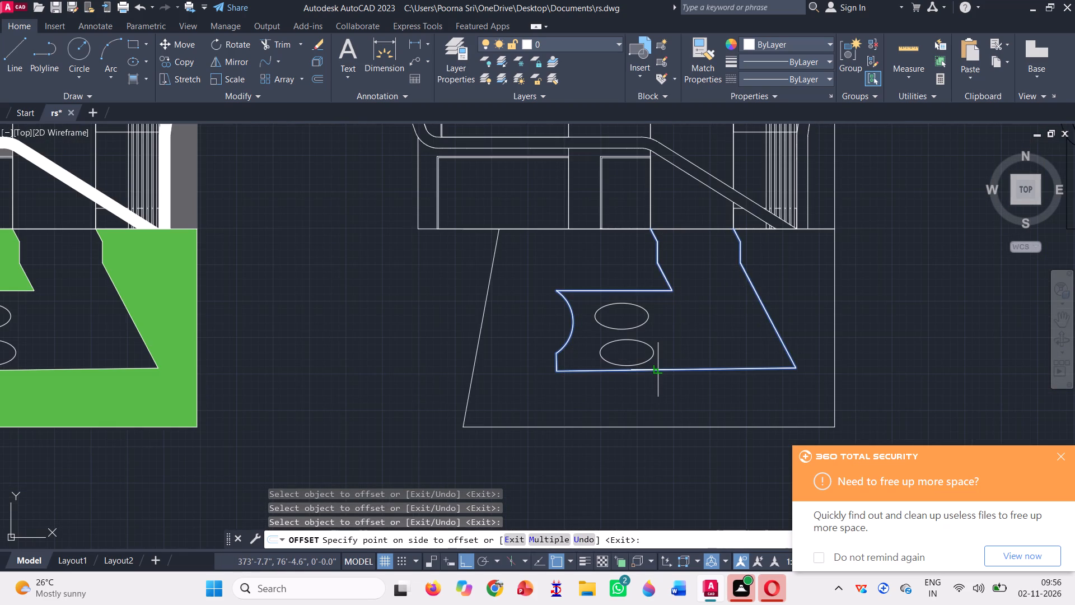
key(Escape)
Fill the path area around the two ellipses below the westernmost elevation with solid light blue (122,175,223) and finish the hatch.
scroll(659, 408, down, 1)
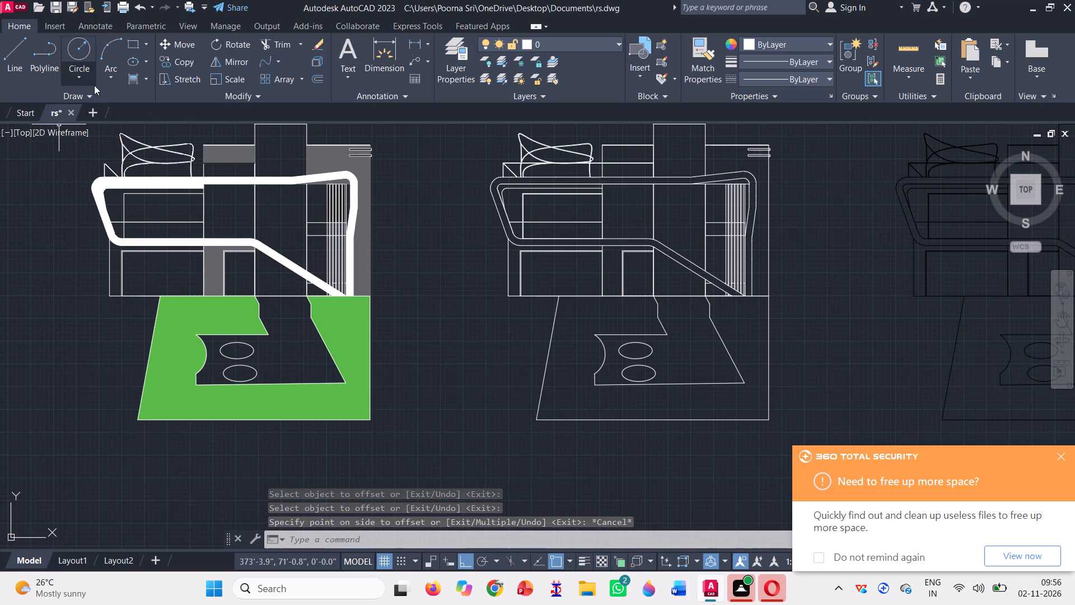
click(133, 80)
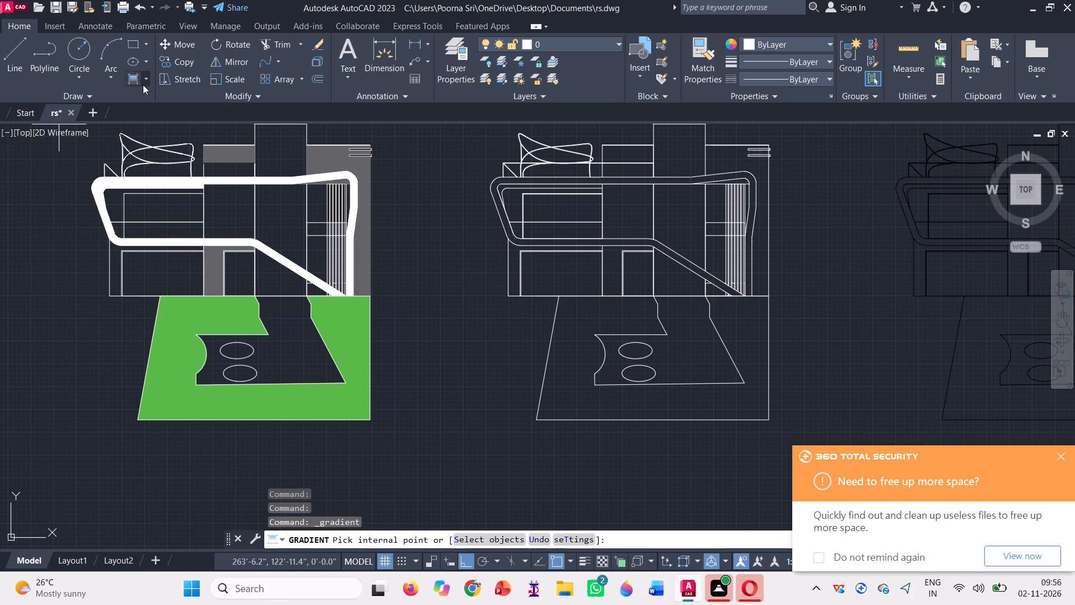
scroll(195, 65, up, 11)
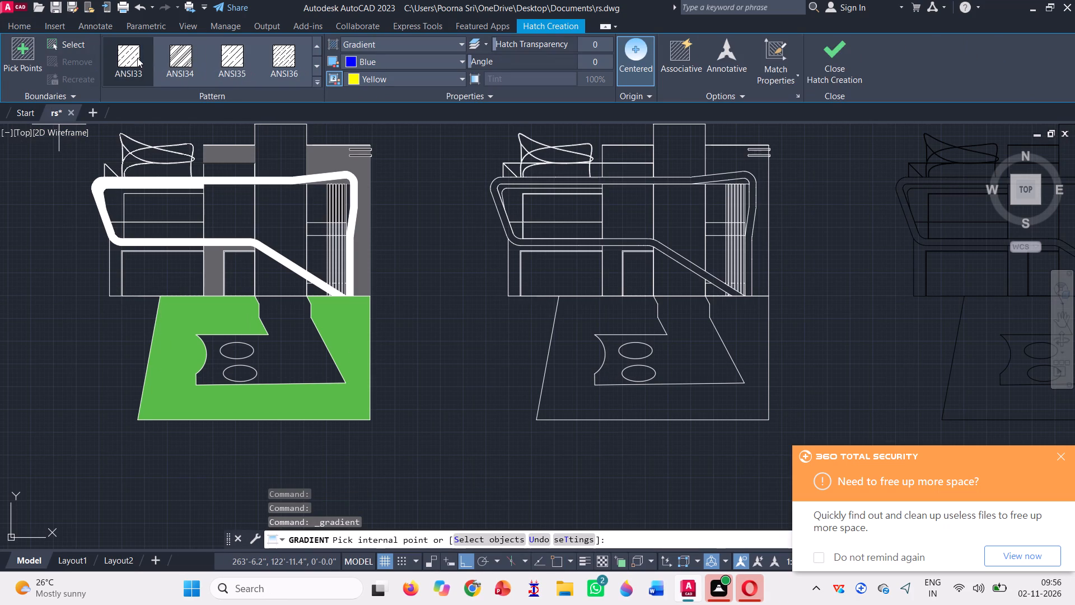
scroll(137, 58, up, 5)
click(138, 58)
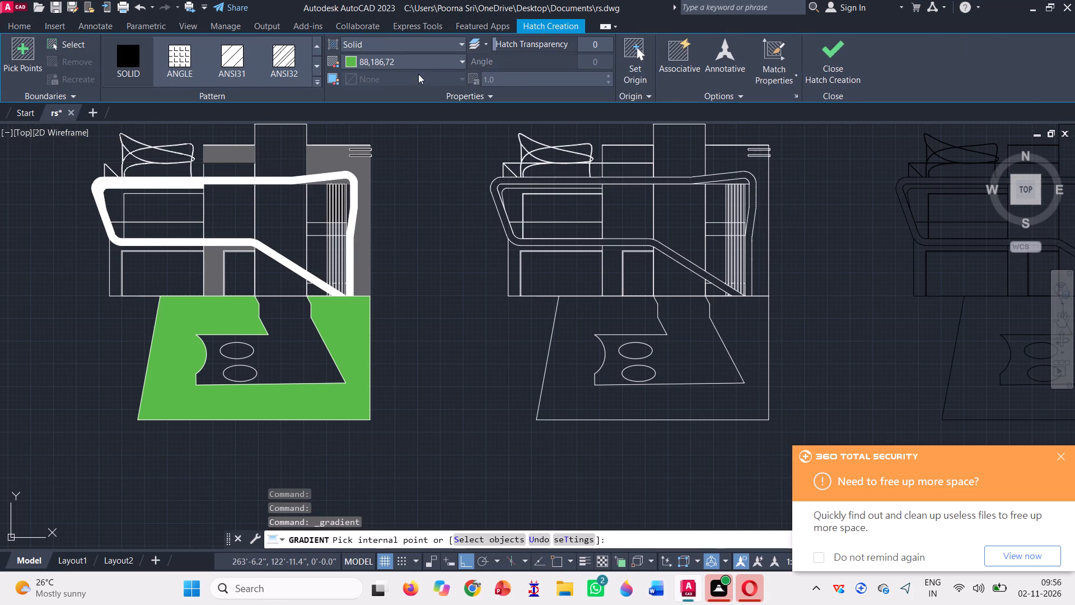
click(416, 59)
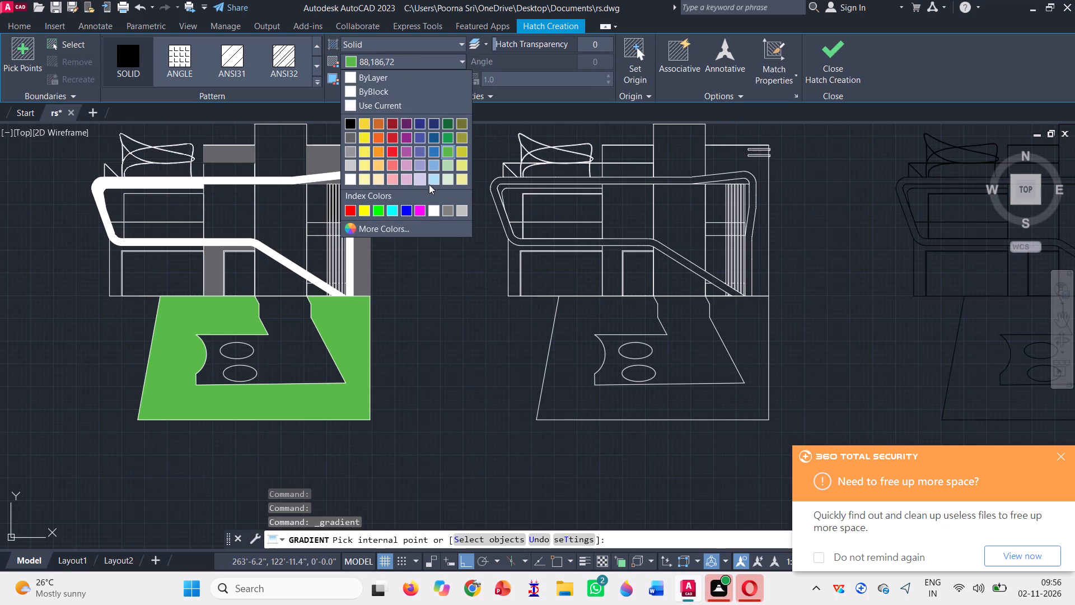
click(434, 166)
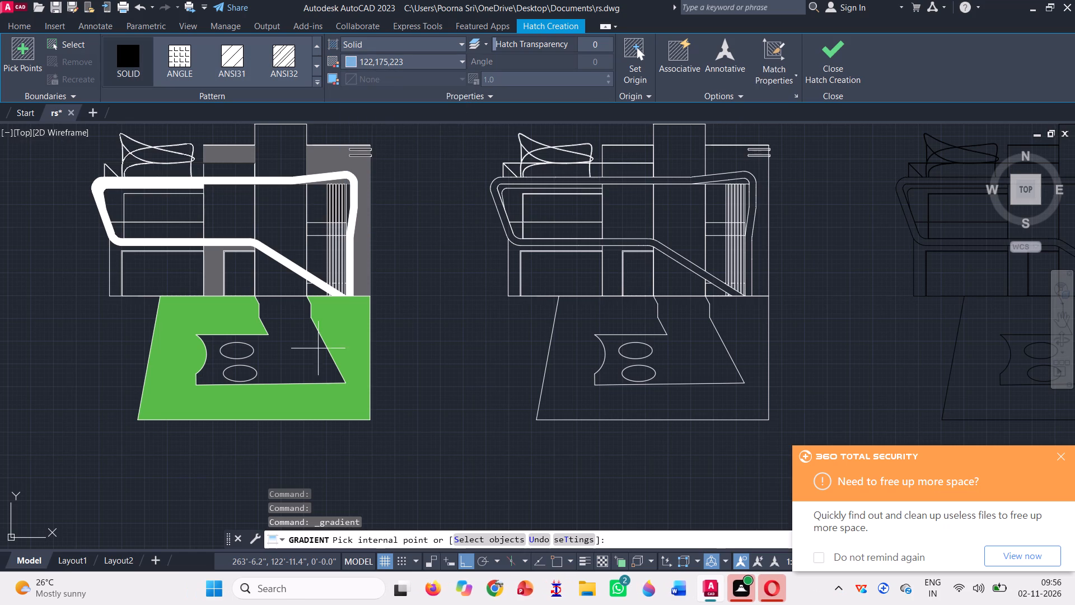
click(295, 360)
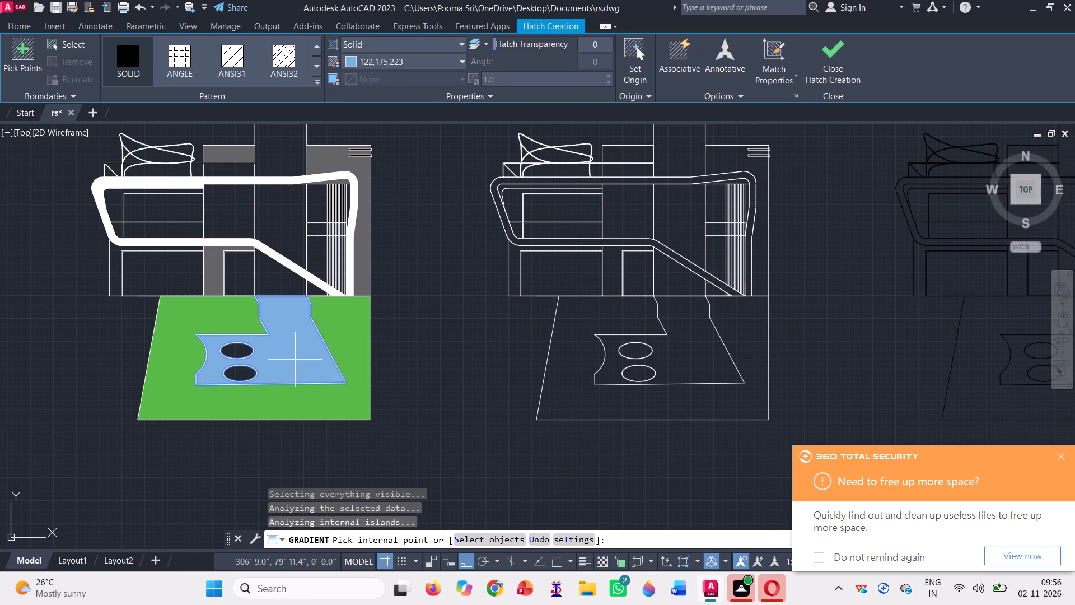
click(829, 61)
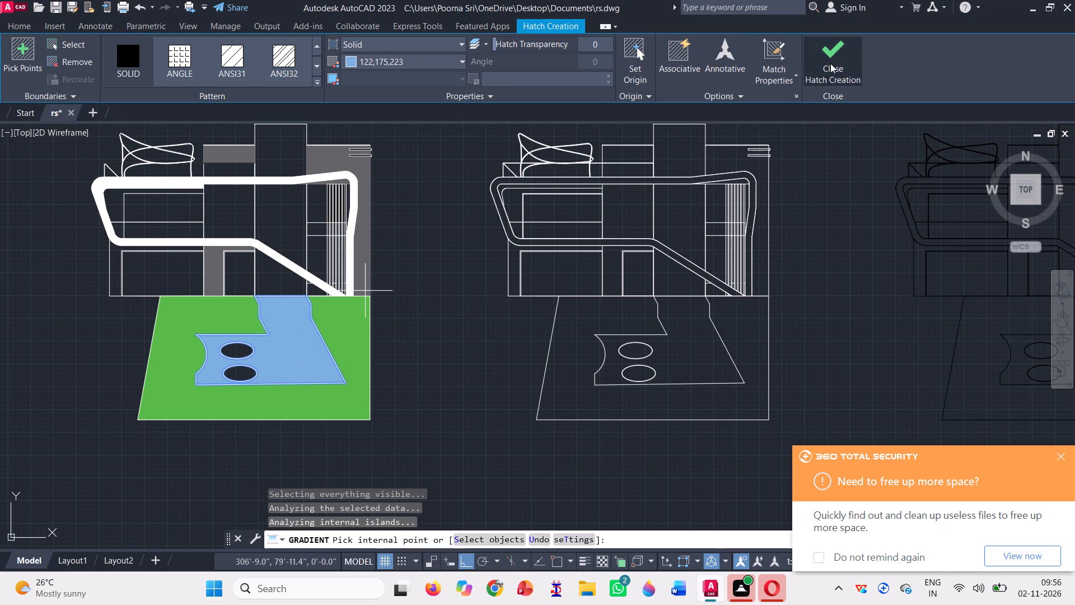
scroll(136, 54, up, 1)
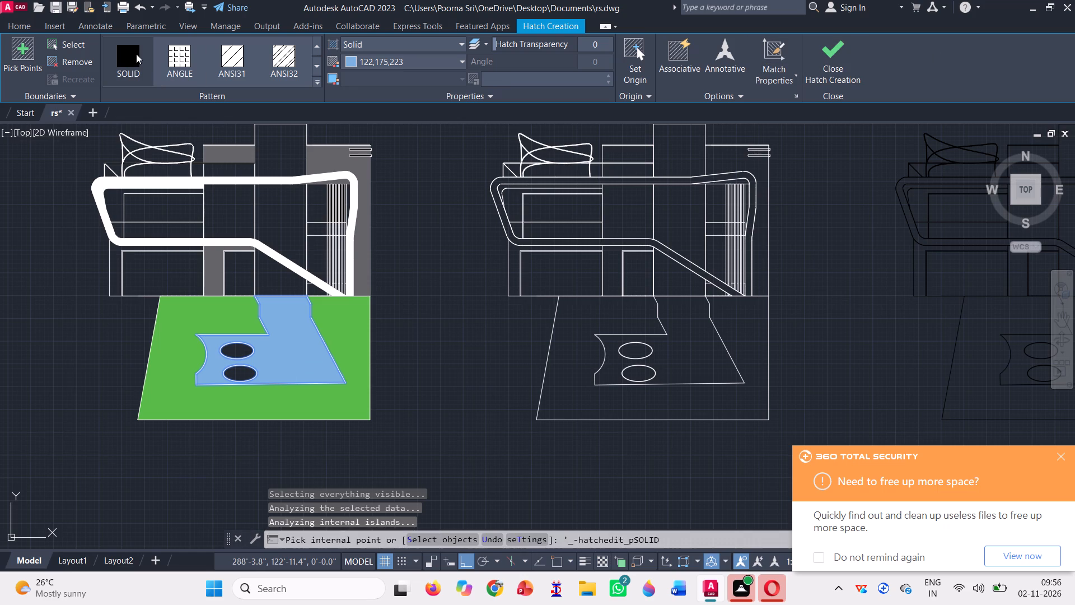
click(838, 58)
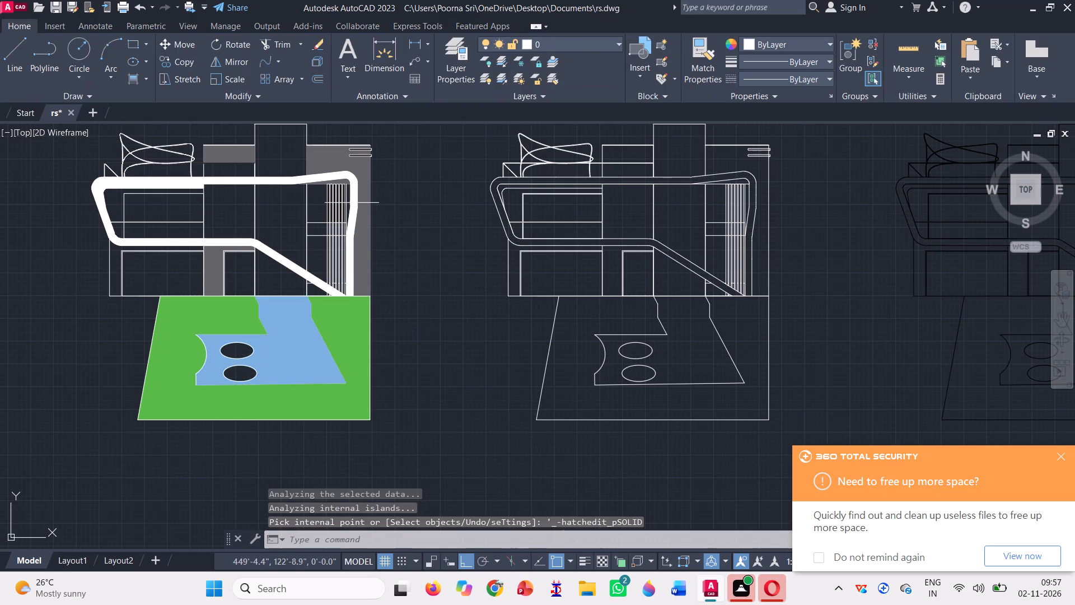
Fill both ellipses inside the blue path with a solid hatch in the ByLayer colour.
click(130, 84)
scroll(203, 66, up, 5)
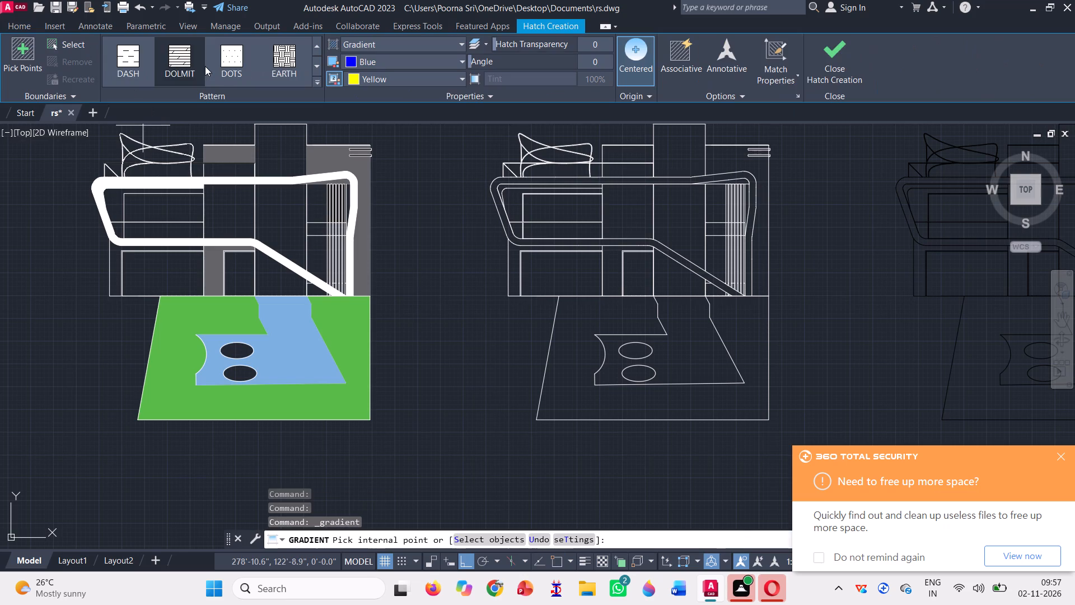
scroll(205, 66, up, 12)
click(139, 64)
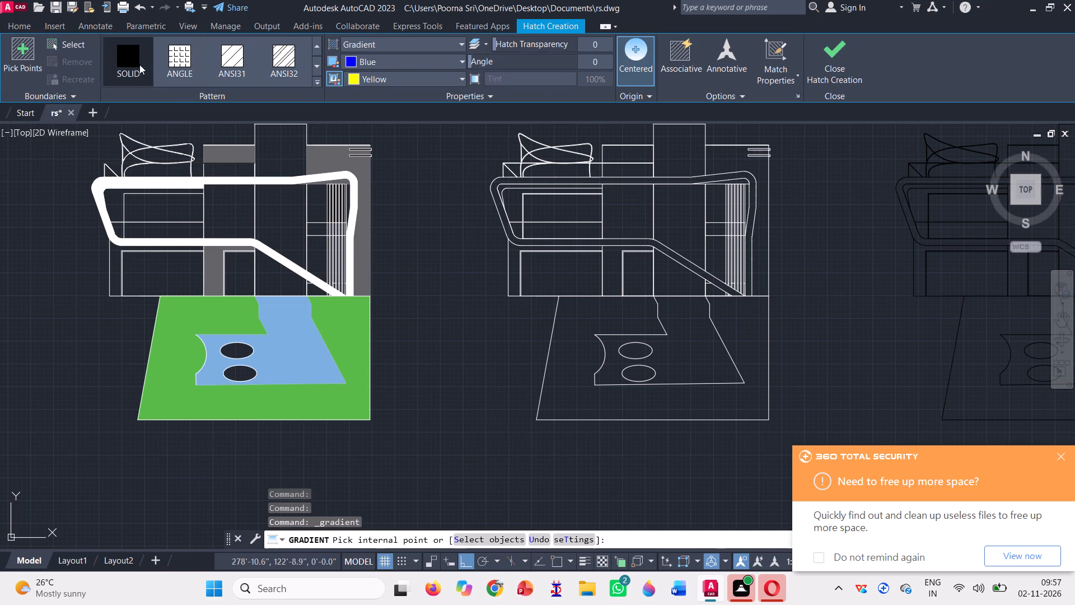
click(419, 59)
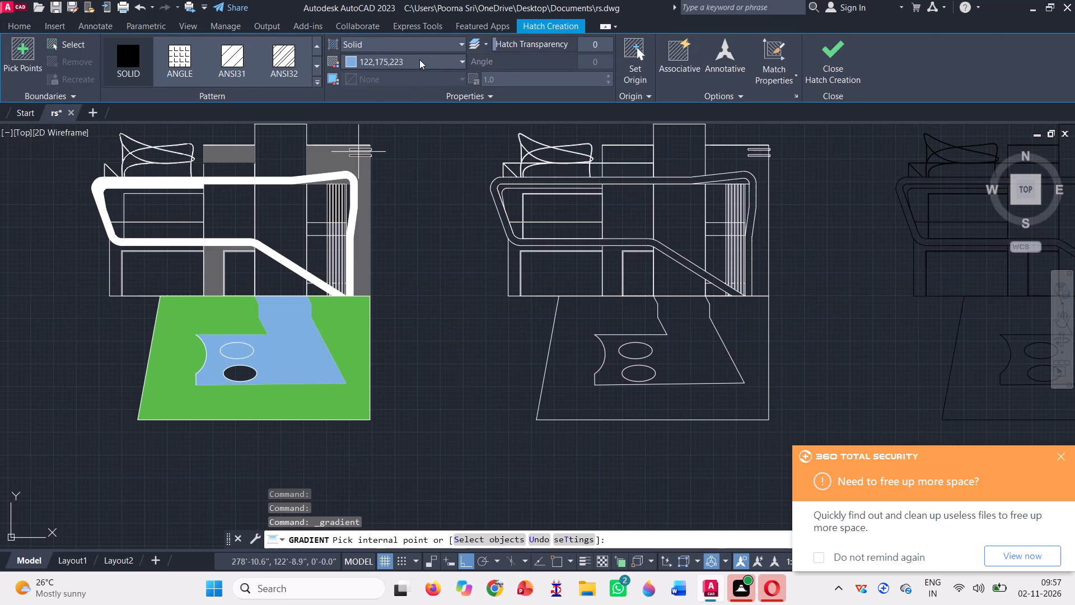
click(357, 77)
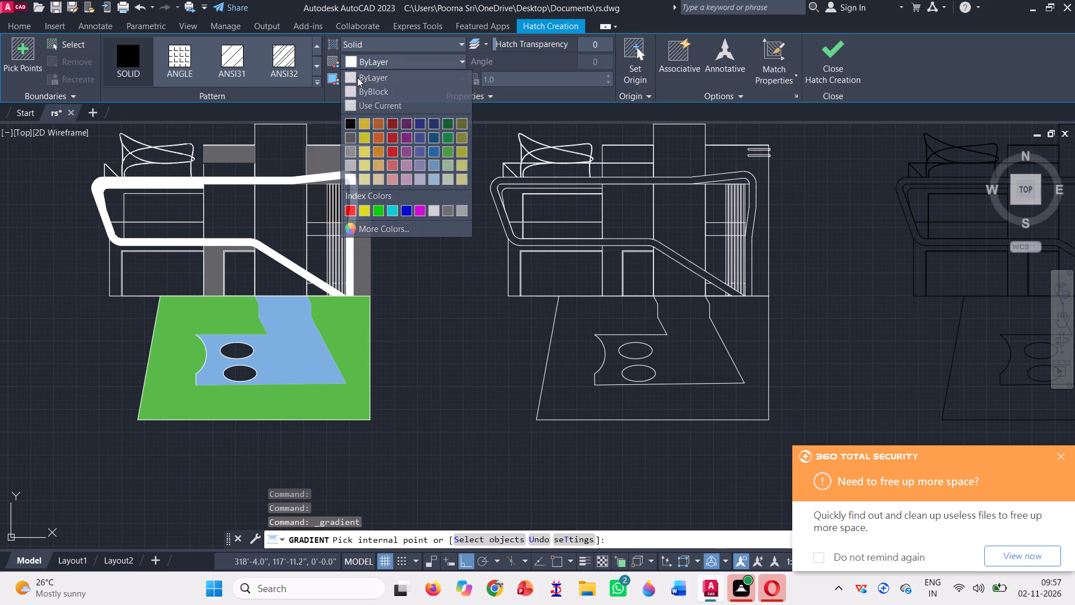
scroll(250, 329, up, 2)
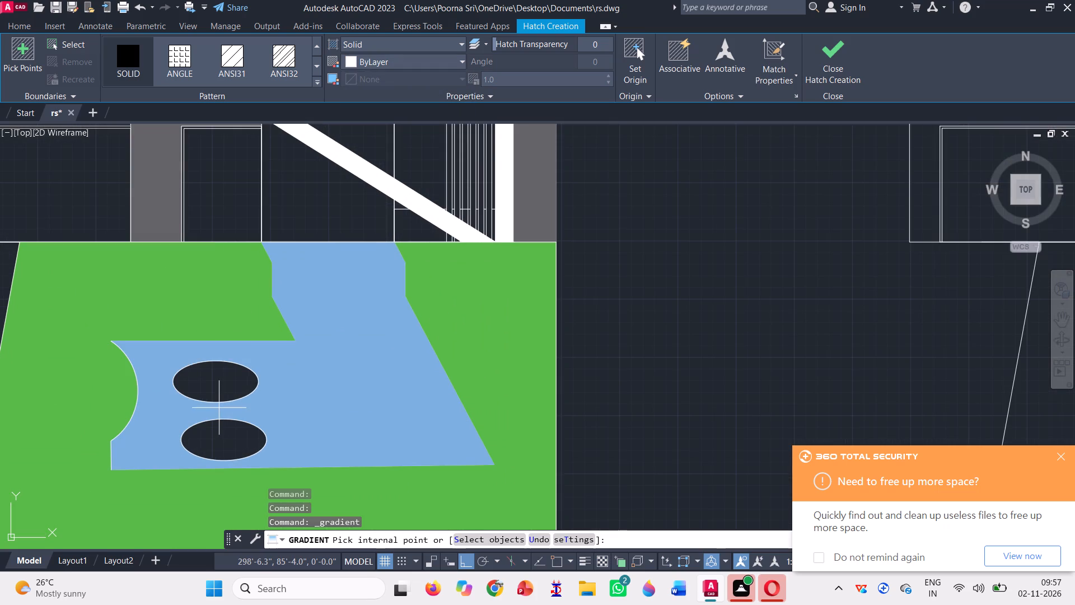
click(212, 384)
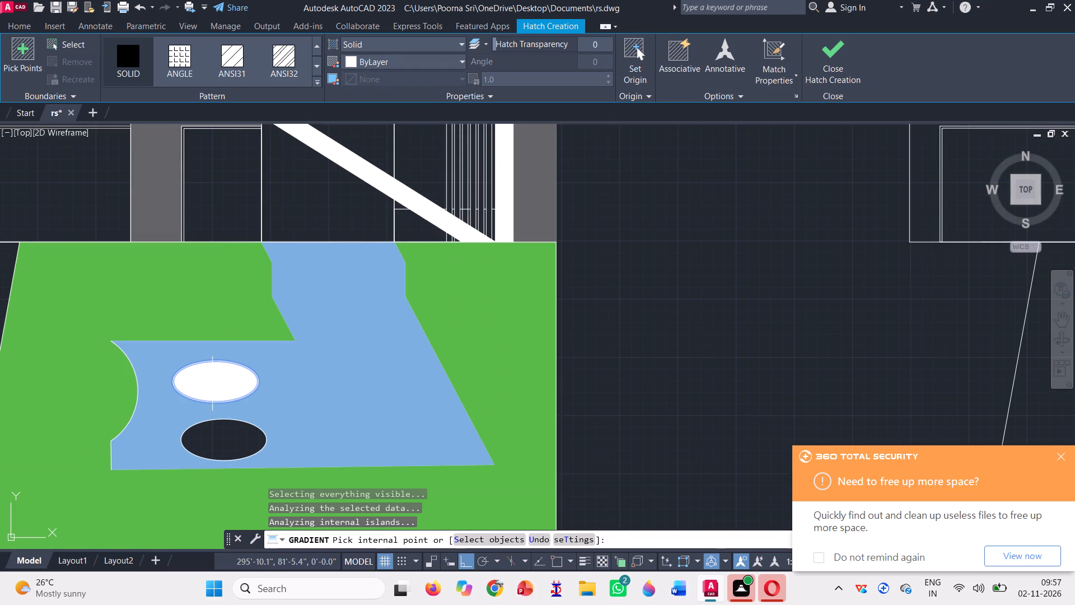
click(231, 441)
Add the wall strip beside and above the large west ground-floor opening to the solid ByLayer fill.
scroll(436, 436, down, 4)
scroll(370, 407, down, 2)
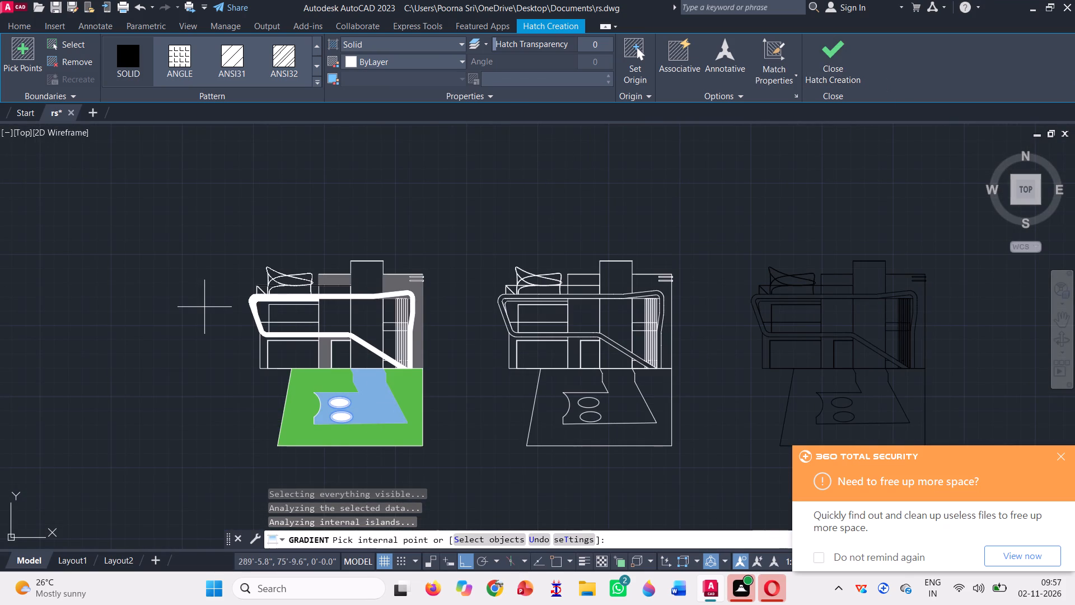
scroll(250, 354, up, 3)
click(289, 308)
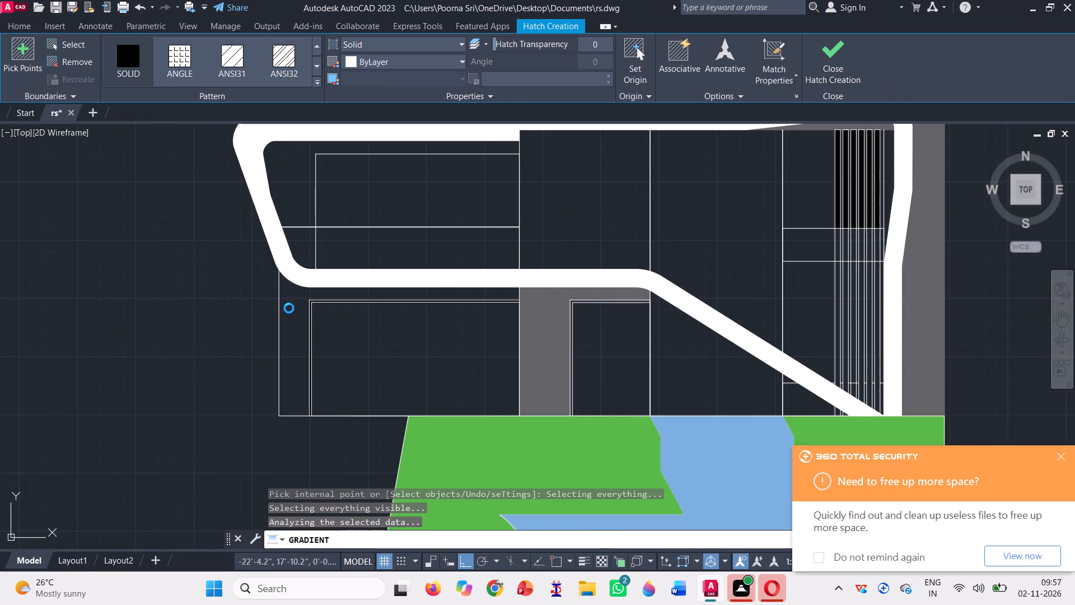
scroll(289, 308, down, 4)
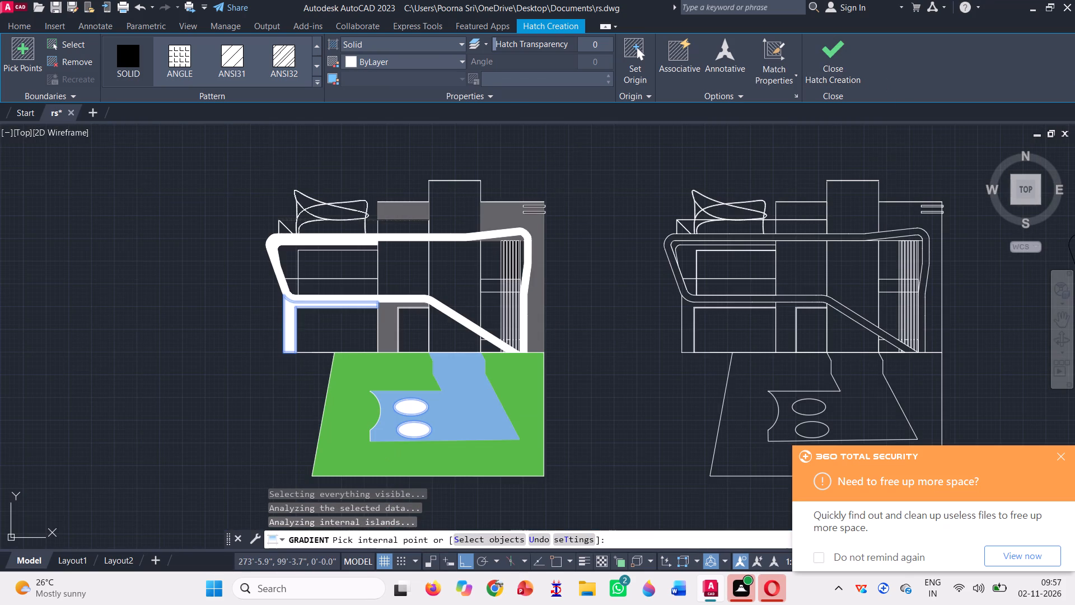
Add the wall area beside and above the upper west opening, inside the curved frame, to the solid ByLayer fill and finish the hatch.
scroll(287, 249, up, 2)
click(288, 251)
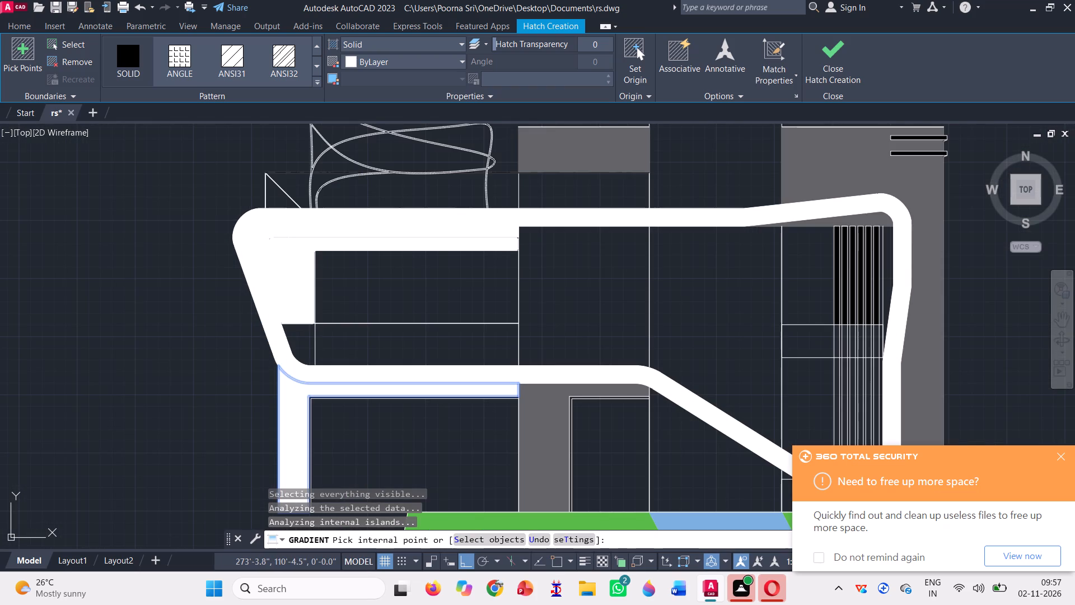
scroll(288, 256, down, 1)
scroll(302, 311, up, 3)
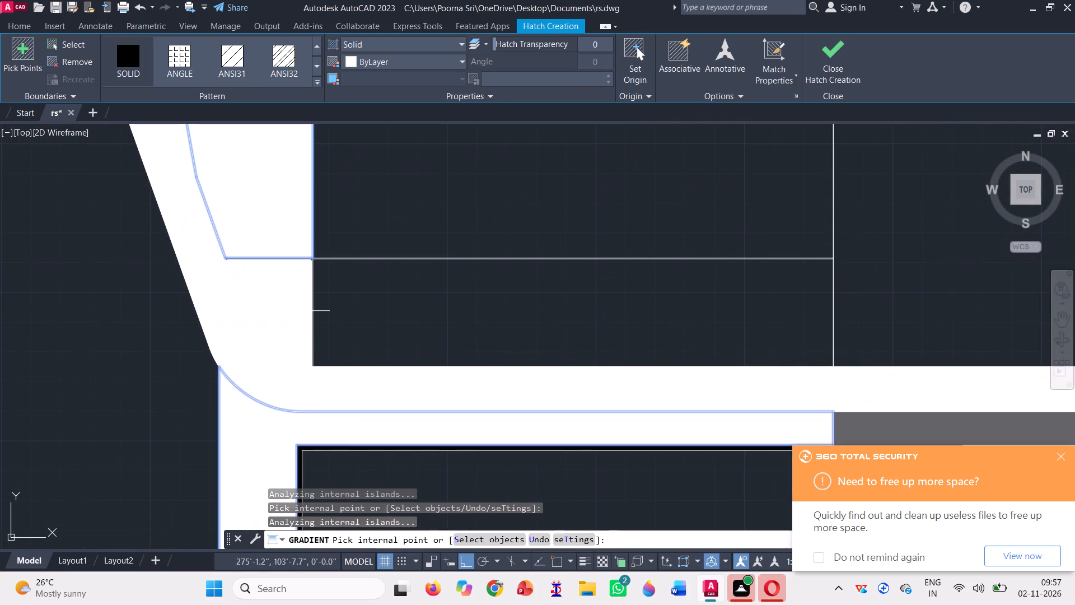
scroll(302, 310, down, 4)
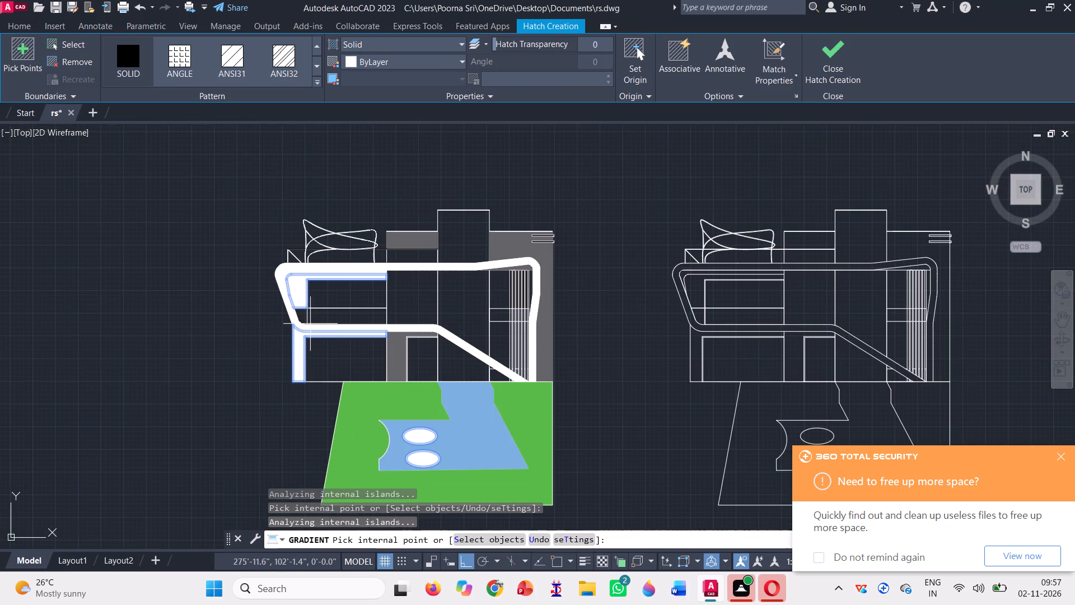
click(835, 61)
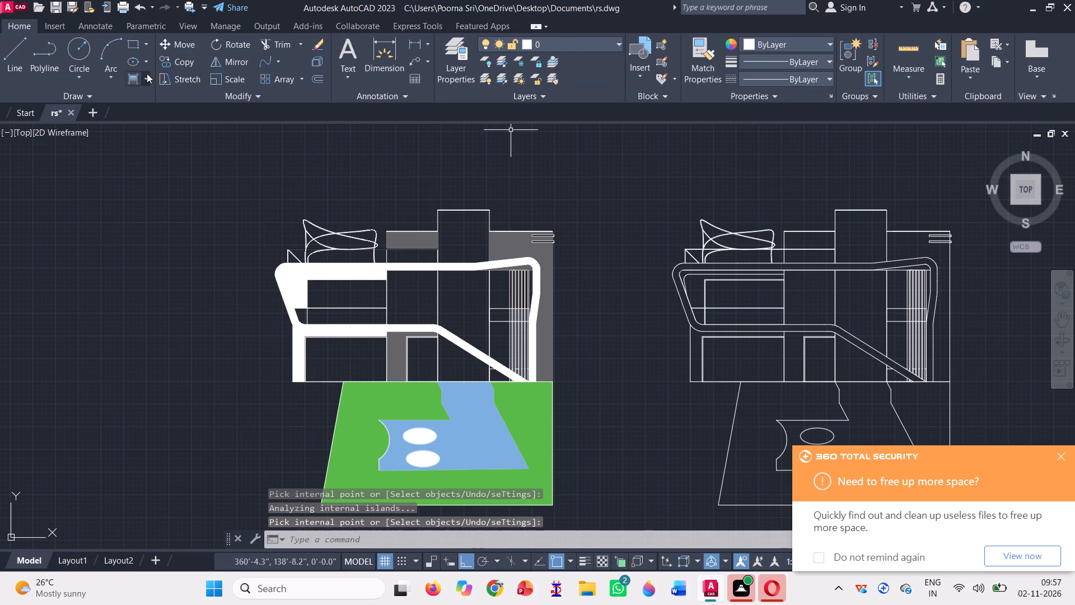
Fill the upper-floor panel just west of the tower, inside the curved frame, with solid dark green (19,103,52).
click(133, 78)
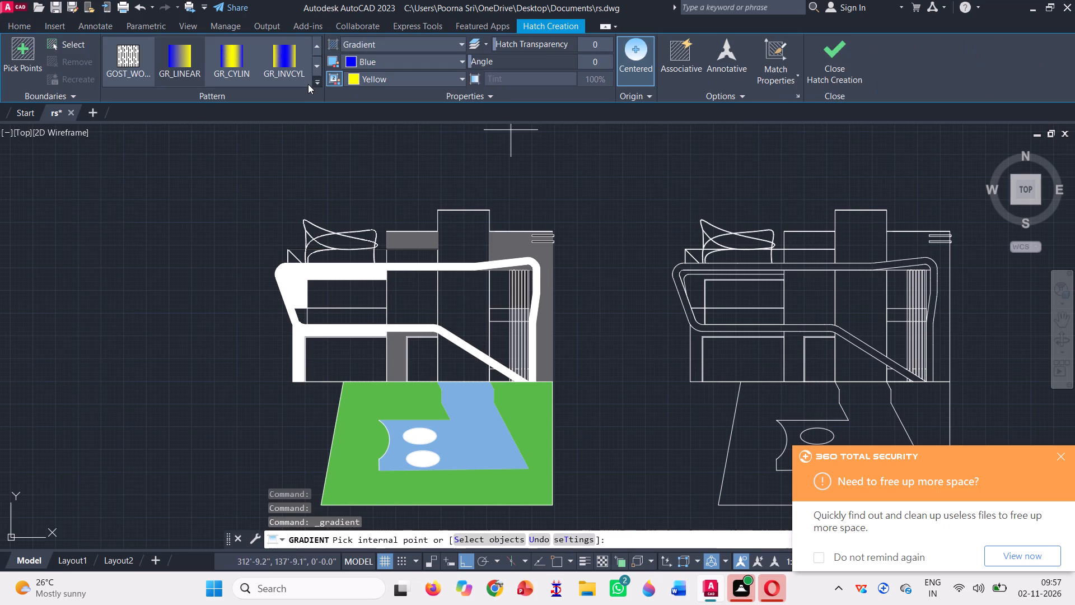
scroll(307, 83, up, 11)
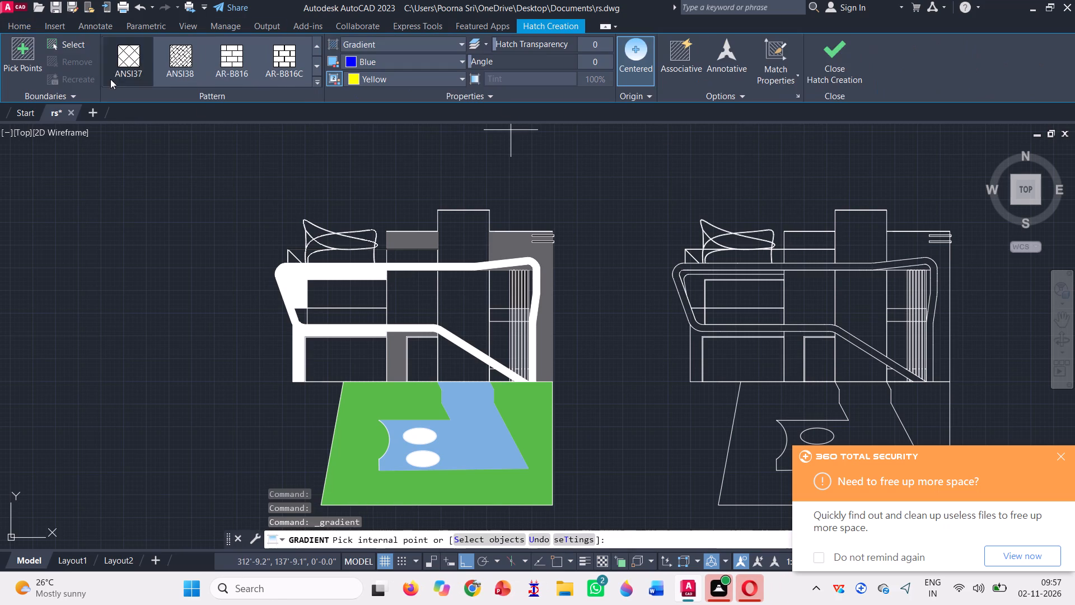
scroll(91, 85, up, 3)
scroll(150, 58, up, 4)
click(126, 58)
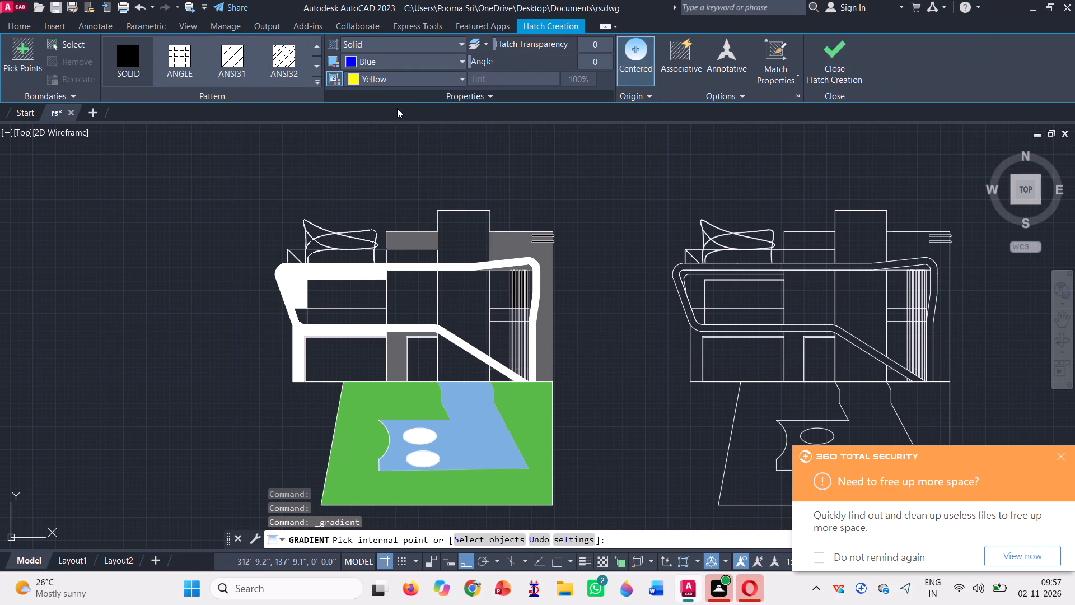
click(416, 63)
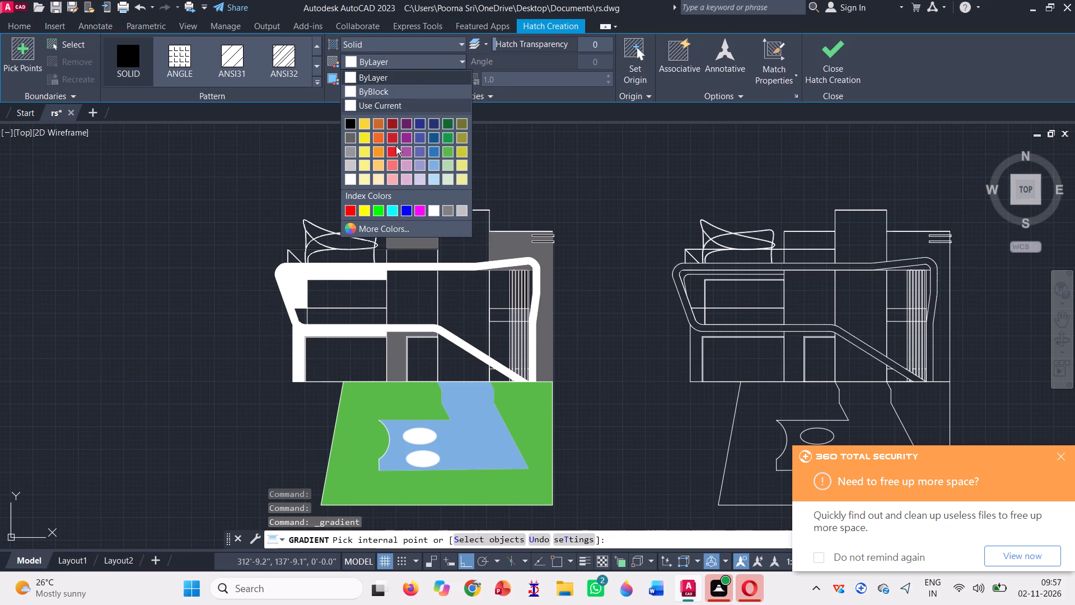
click(449, 119)
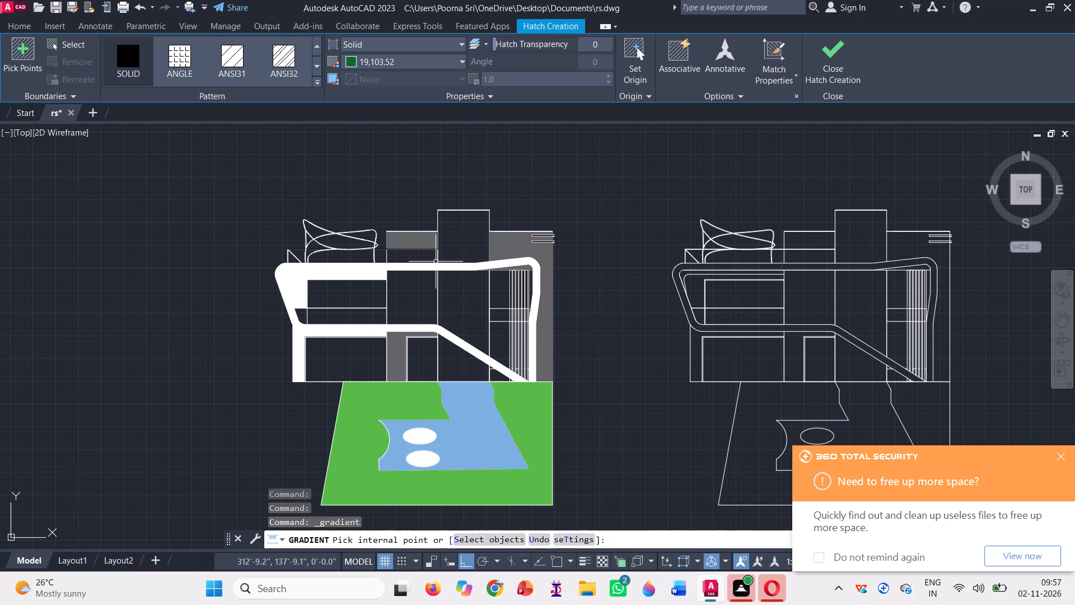
click(402, 306)
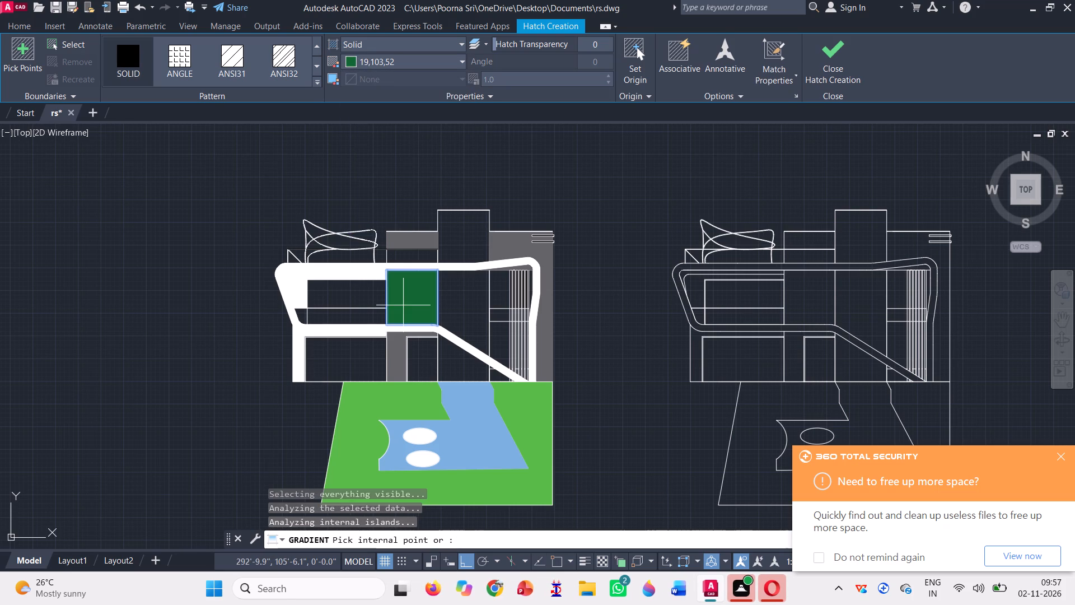
click(830, 64)
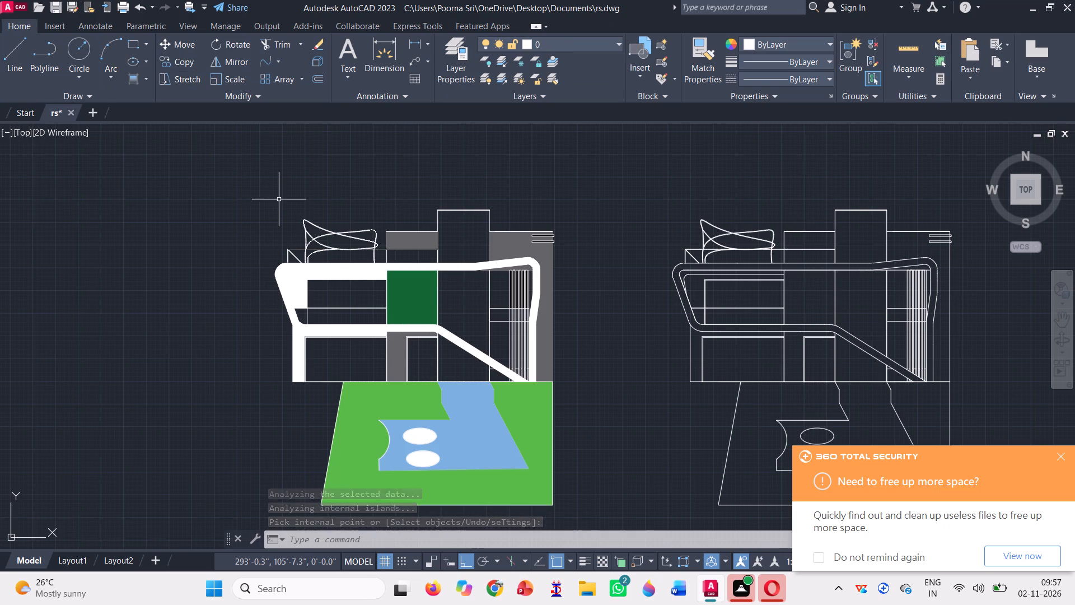
Fill the tower's three sections, above, inside and below the curved frame, with solid grey (147,149,152) and finish the hatch.
scroll(304, 248, up, 3)
scroll(288, 240, down, 1)
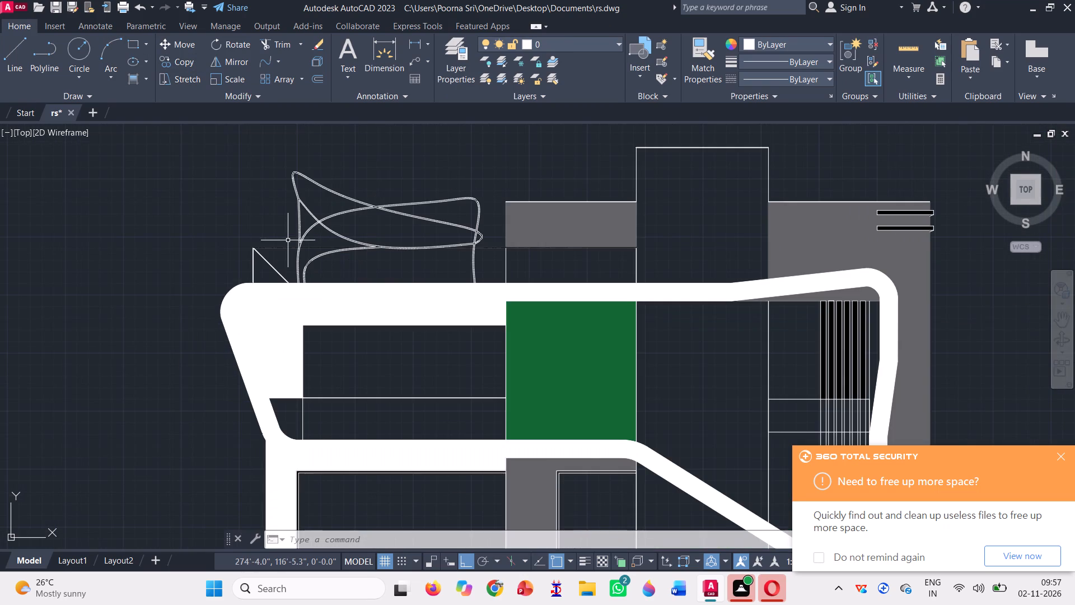
click(148, 87)
click(142, 82)
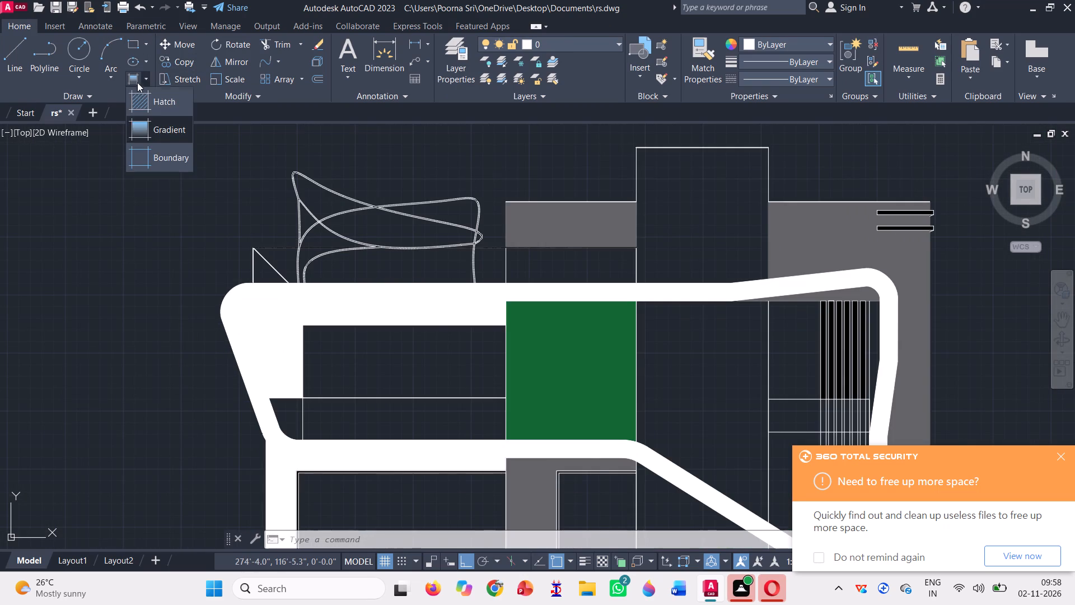
click(134, 80)
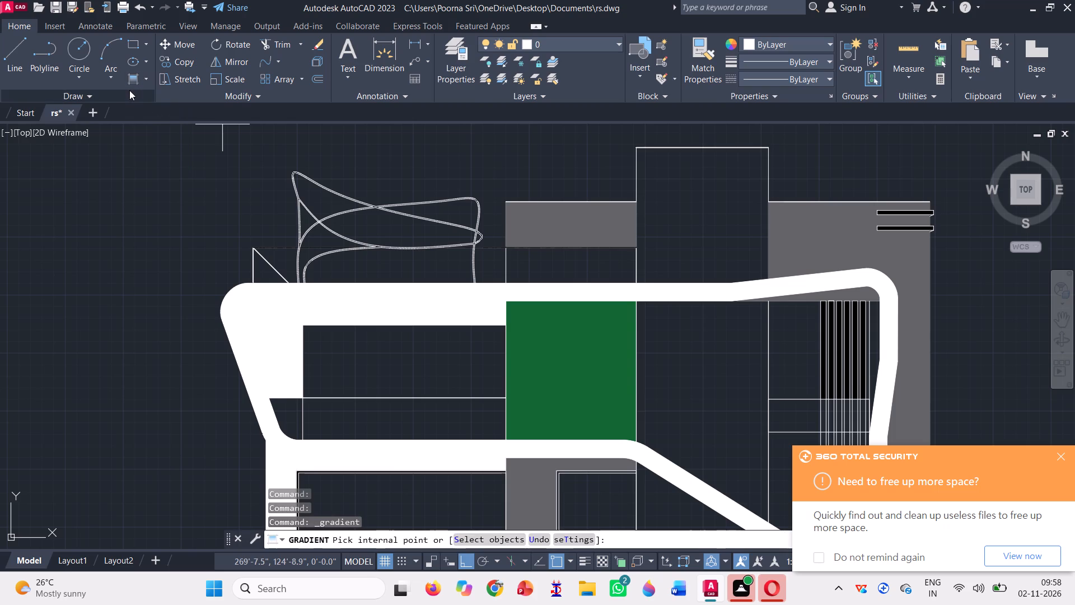
scroll(162, 75, up, 11)
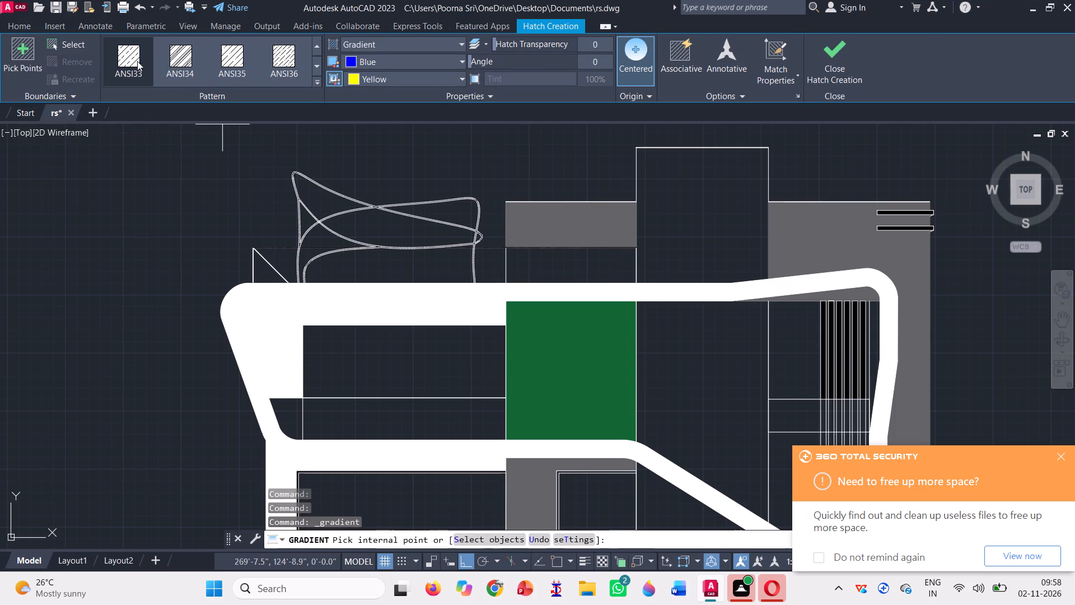
scroll(134, 62, up, 7)
click(134, 62)
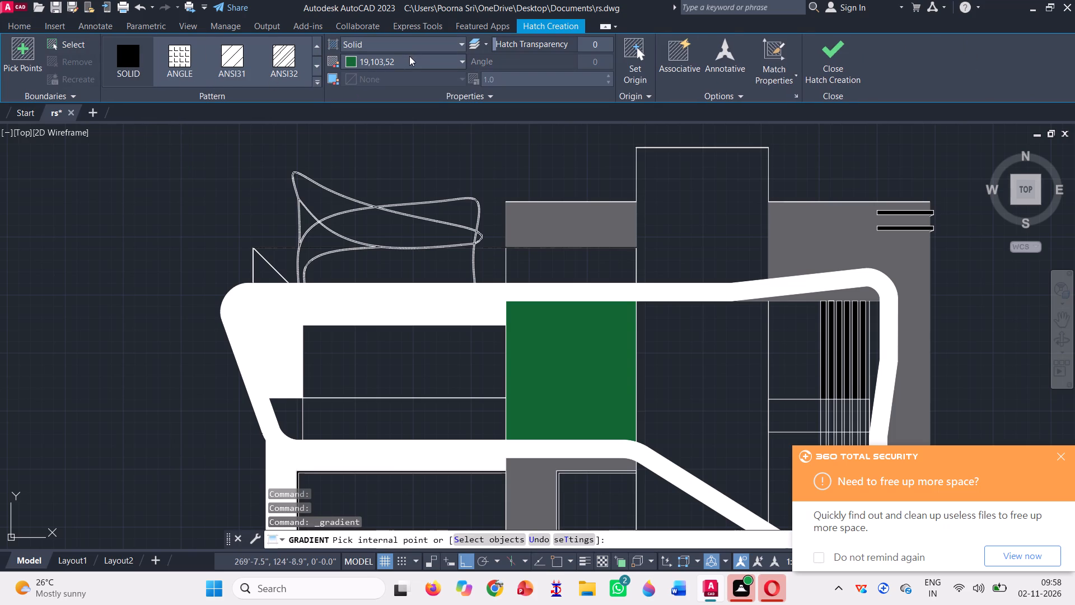
click(409, 63)
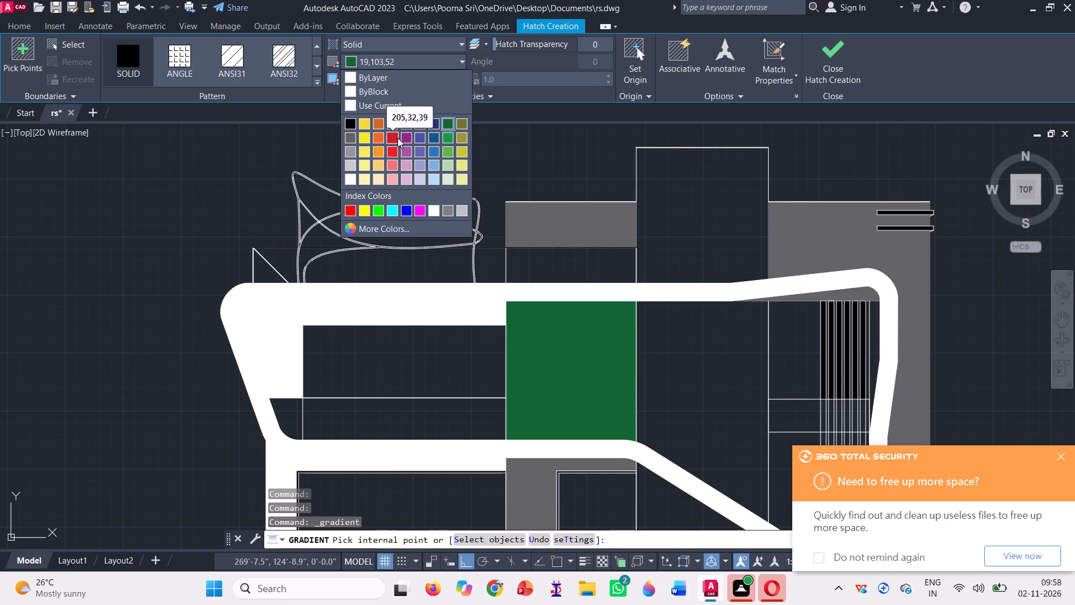
click(354, 143)
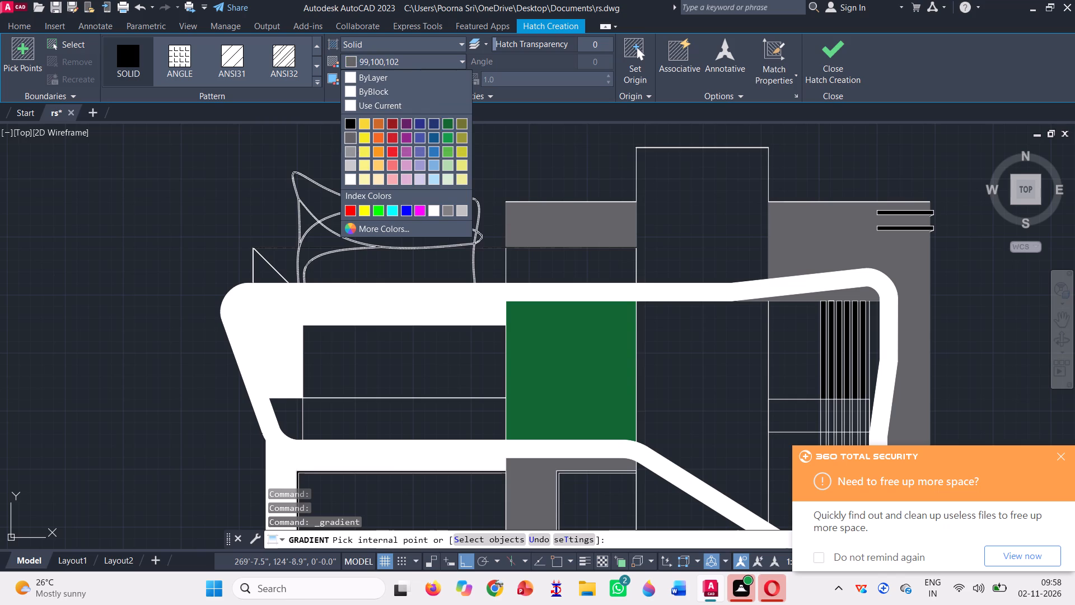
click(429, 58)
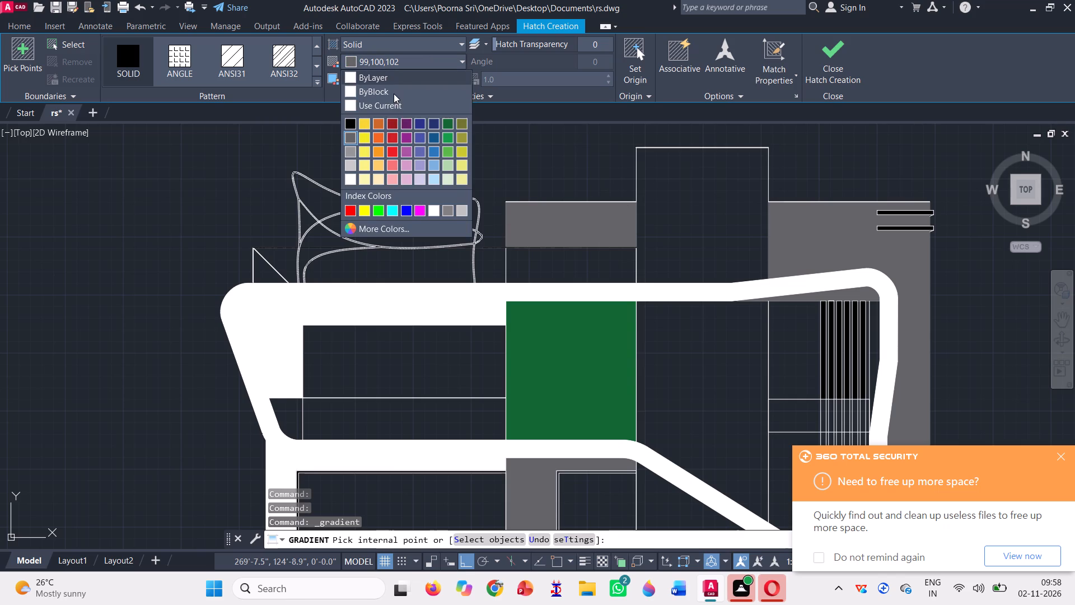
click(350, 146)
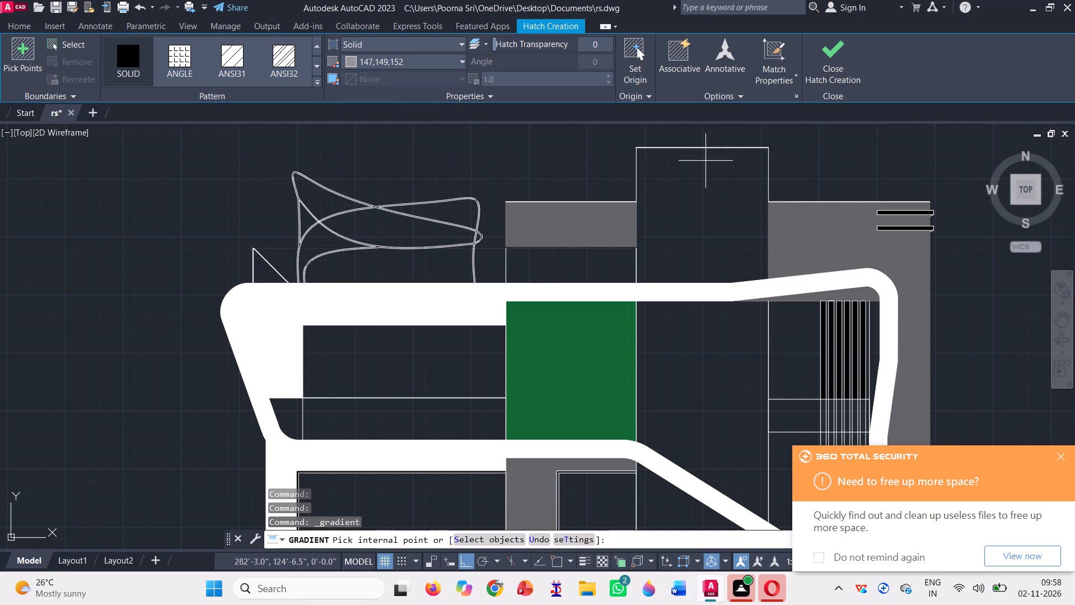
click(704, 183)
scroll(699, 185, down, 2)
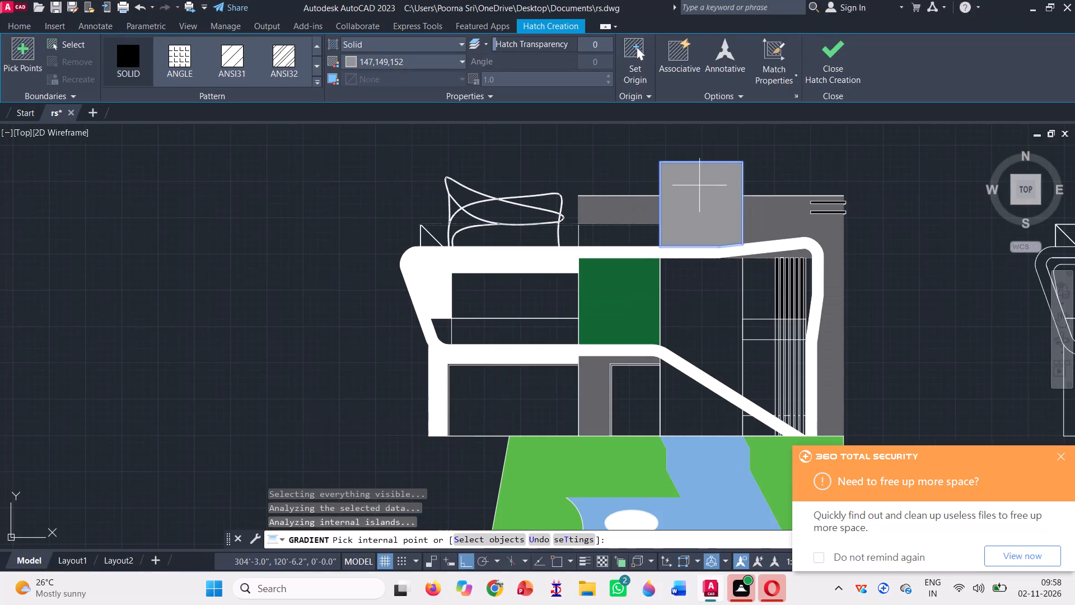
click(724, 328)
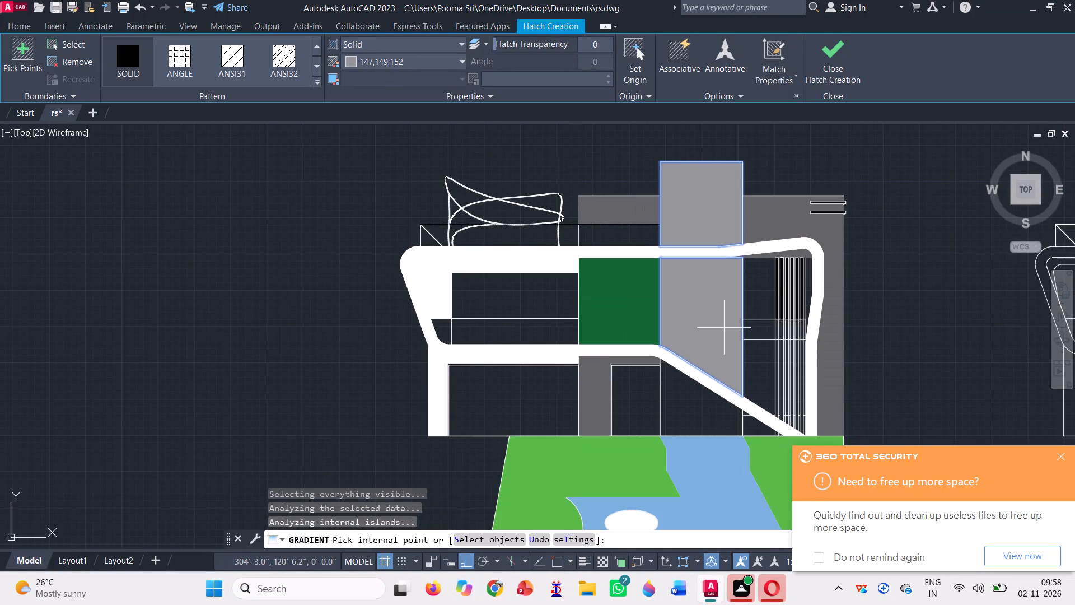
click(683, 422)
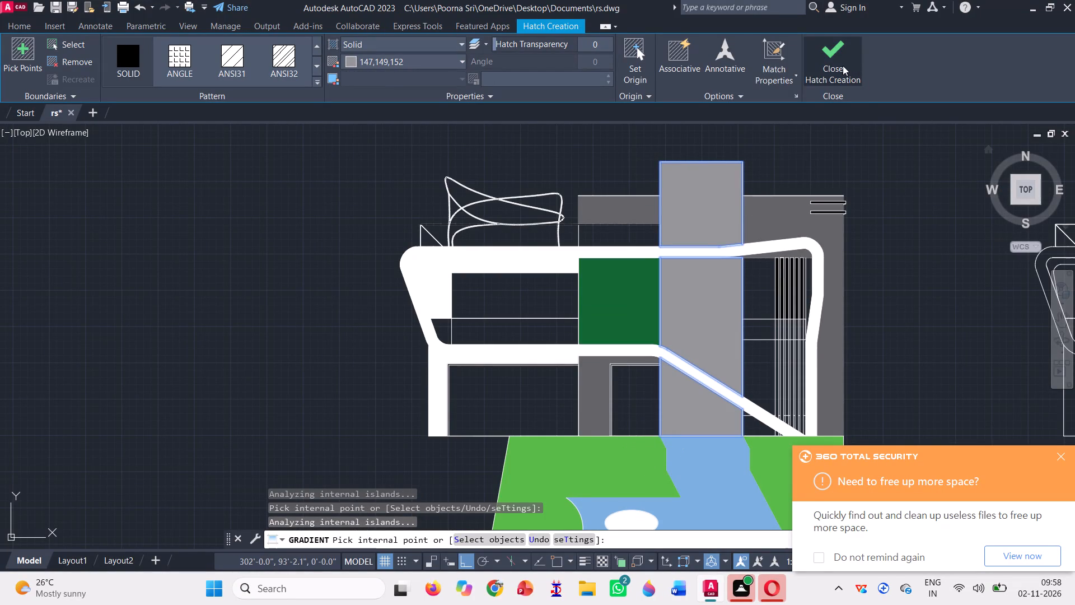
click(836, 62)
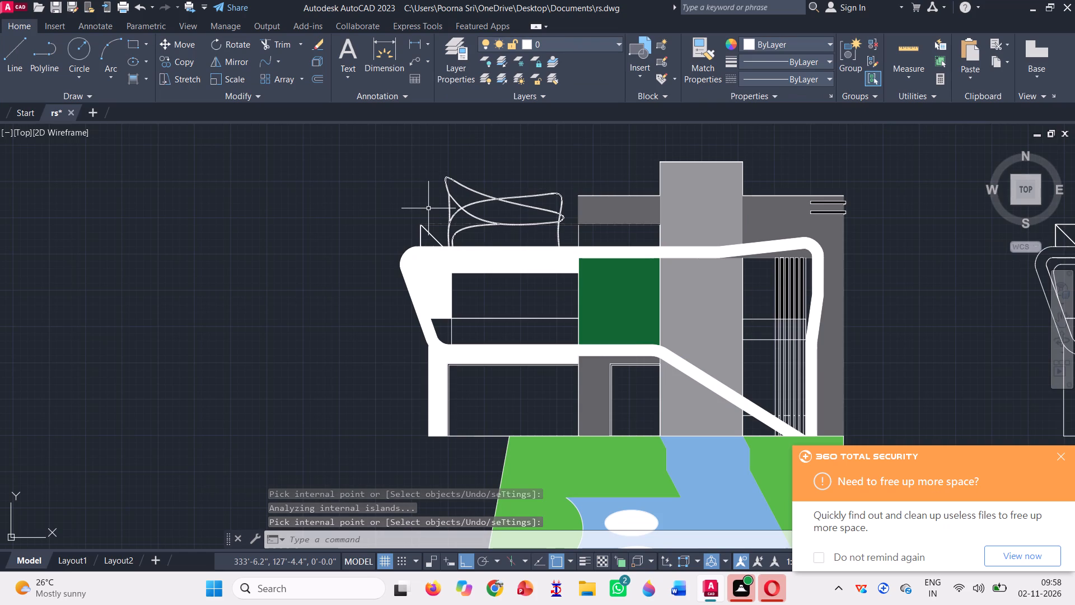
Fill the glazing panels just east of the tower, above and below the middle band, with solid pale blue (199,232,249).
scroll(230, 215, down, 1)
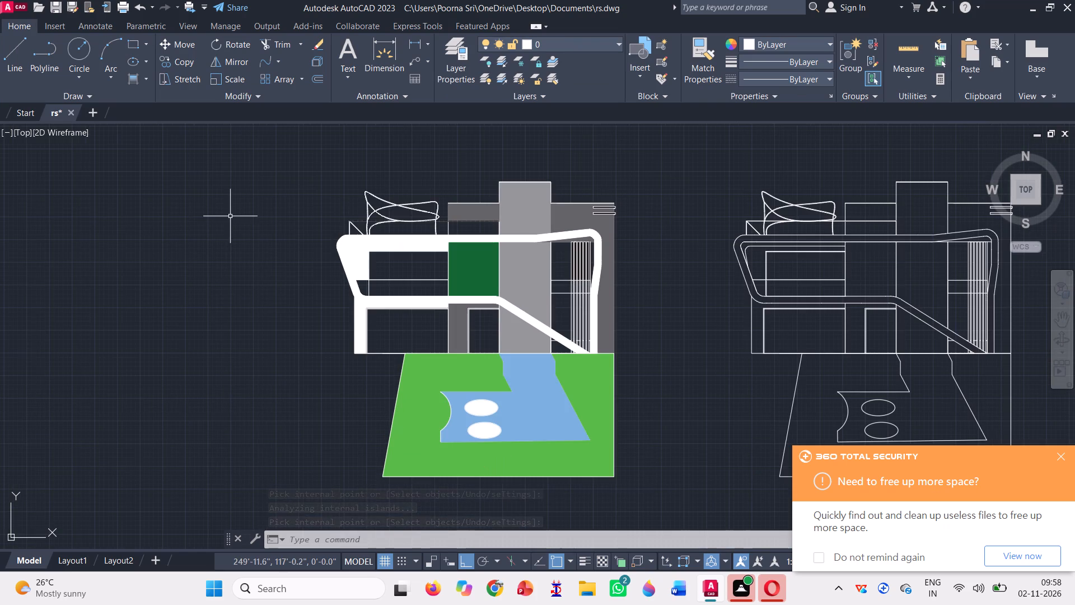
click(129, 78)
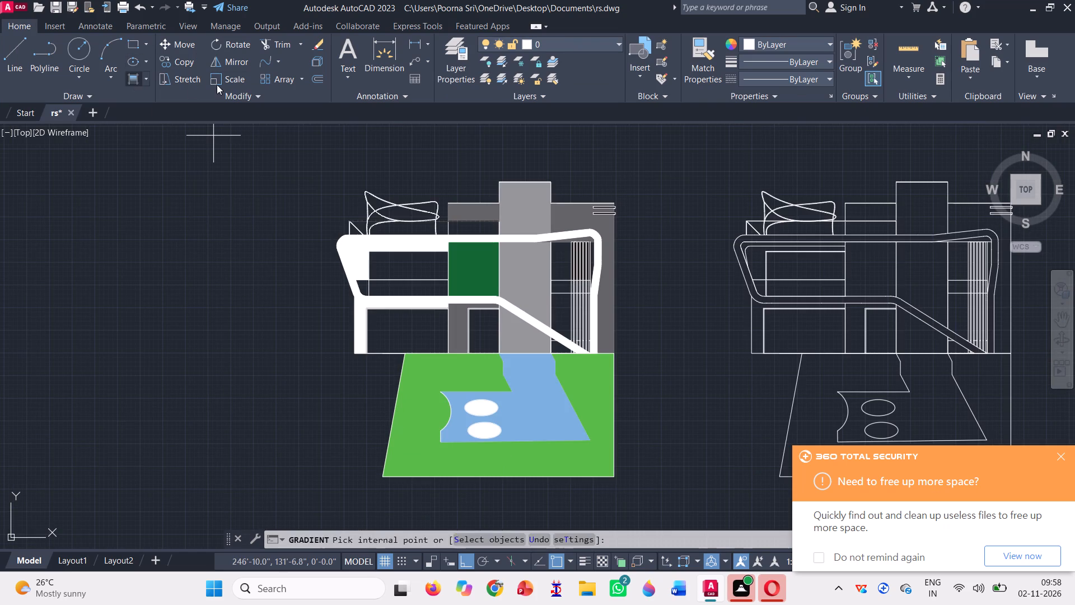
scroll(203, 75, up, 9)
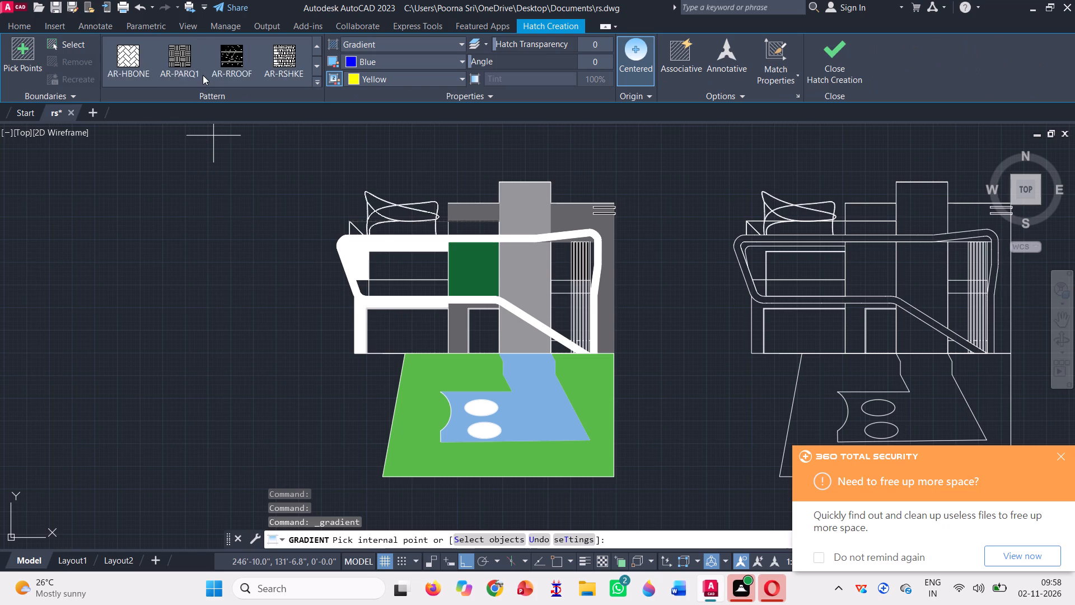
scroll(203, 75, up, 11)
click(125, 59)
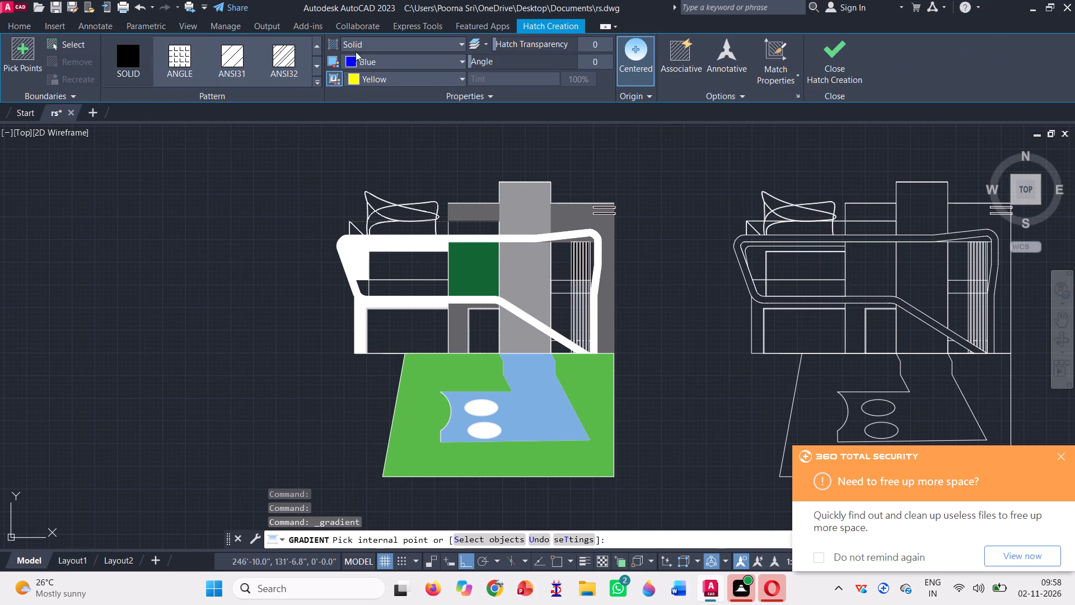
click(388, 62)
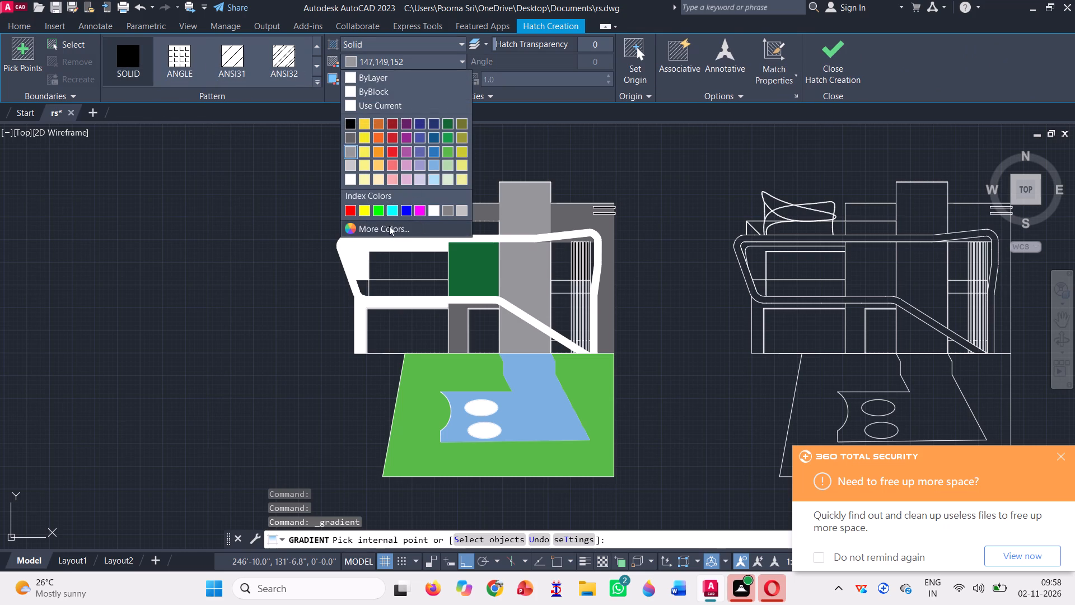
click(437, 183)
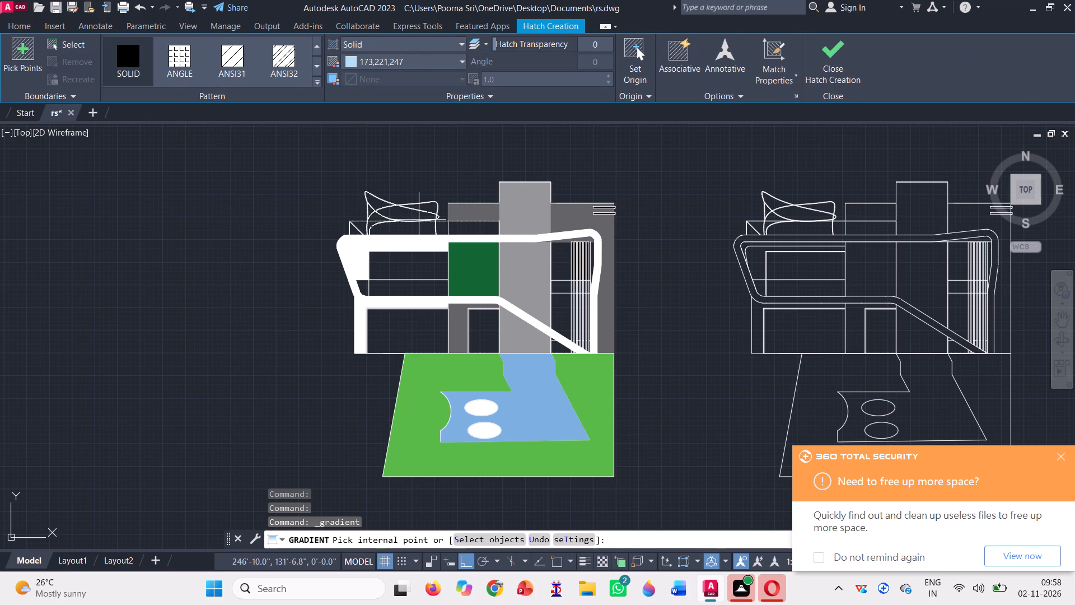
click(411, 64)
click(357, 227)
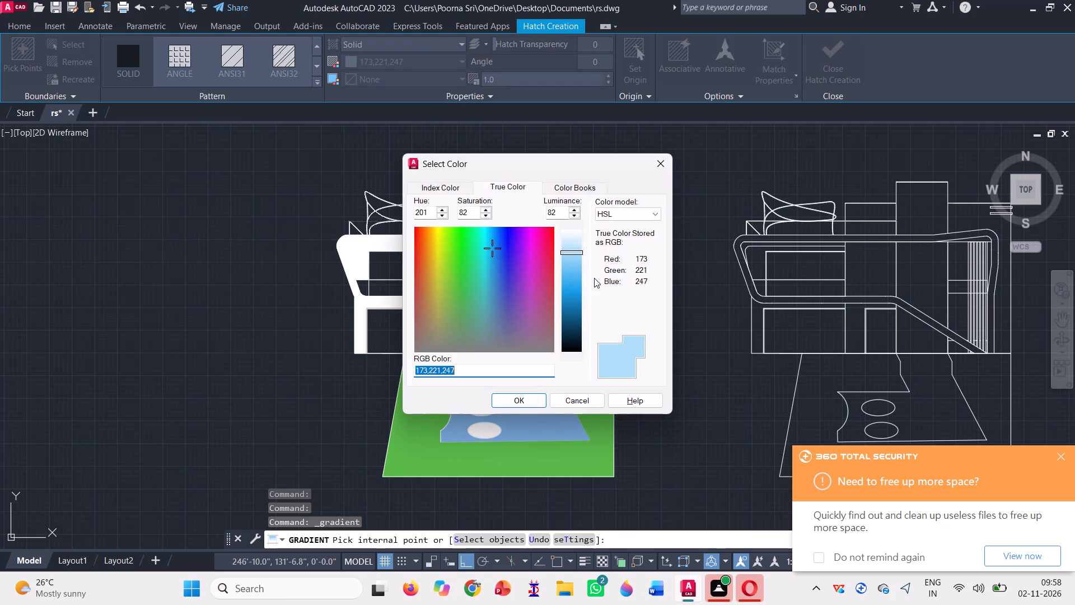
click(573, 245)
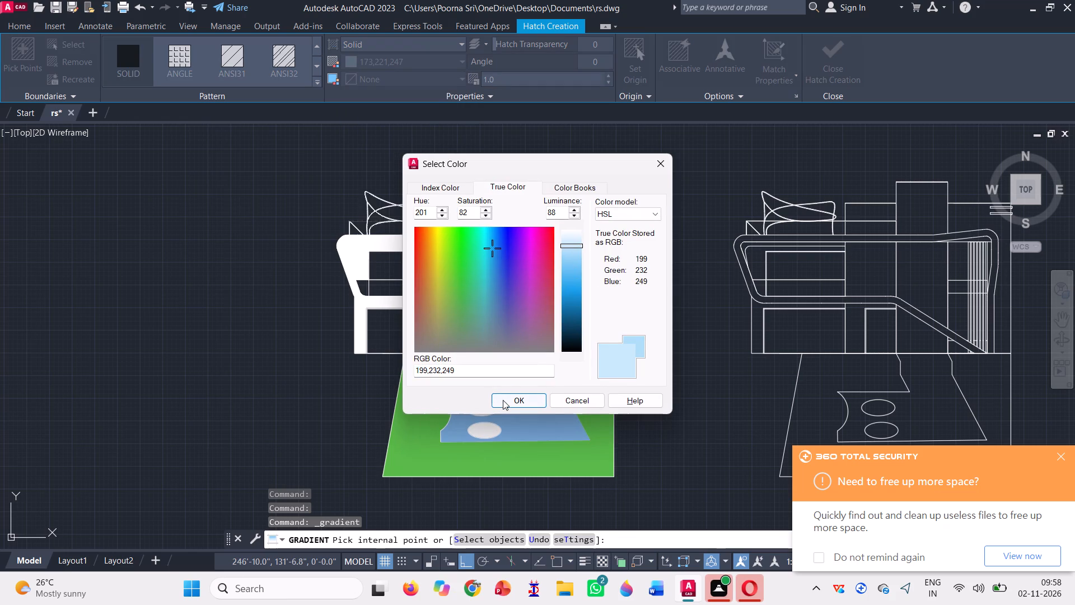
click(503, 401)
scroll(590, 268, up, 3)
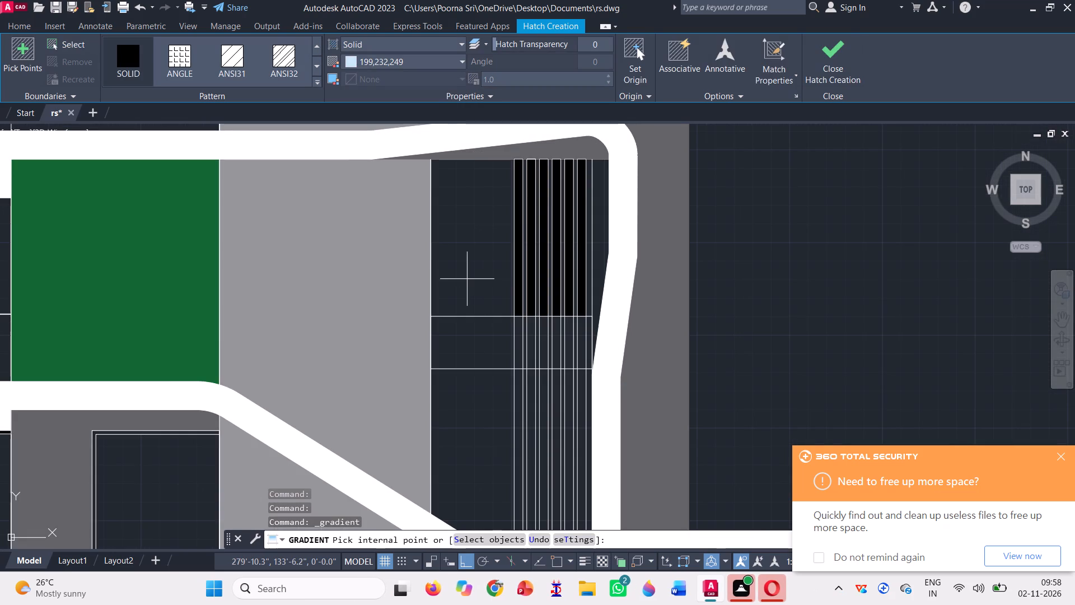
click(460, 276)
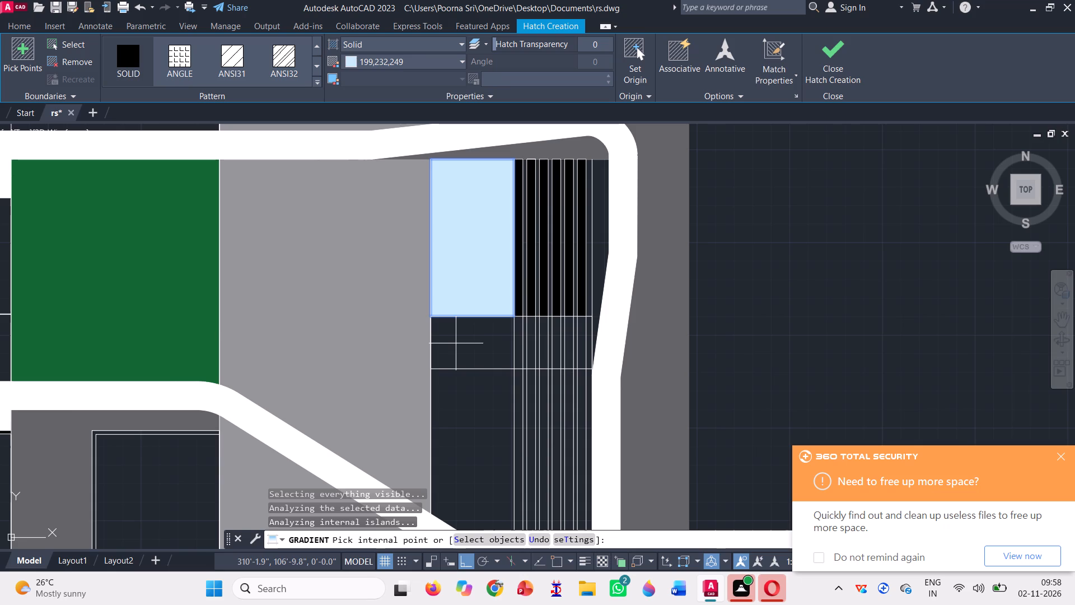
click(492, 511)
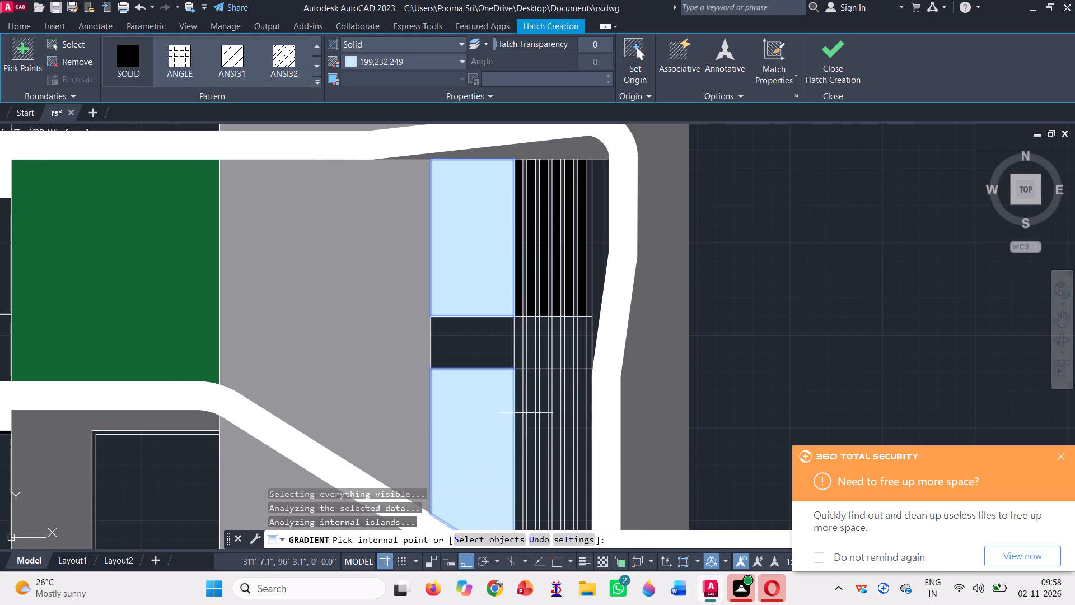
Add the upper gaps between the black vertical bars and the sliver beside the curved frame to the pale blue fill.
scroll(589, 159, up, 3)
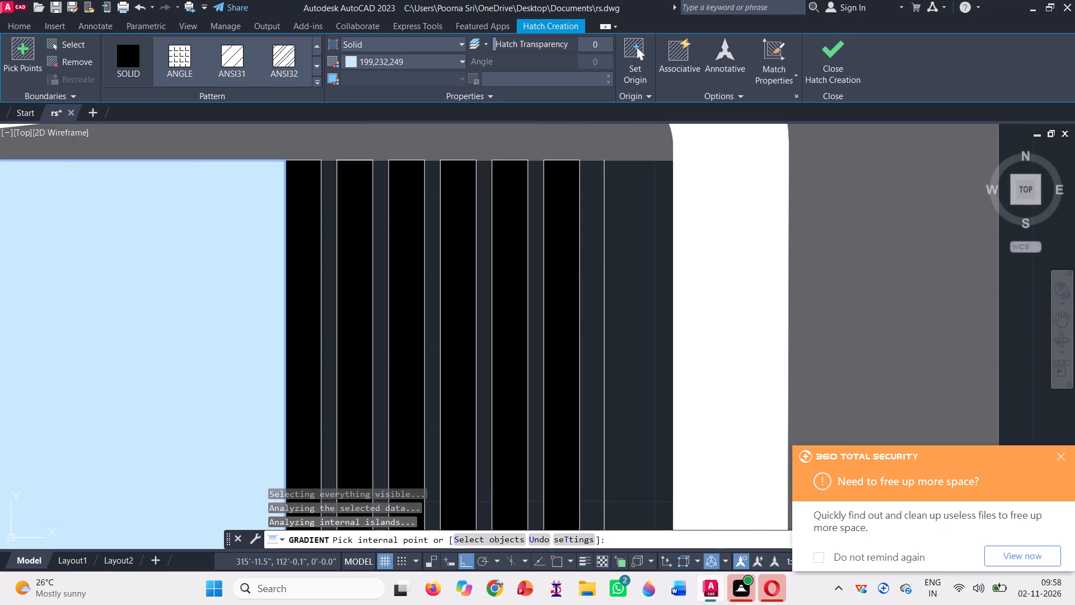
click(588, 258)
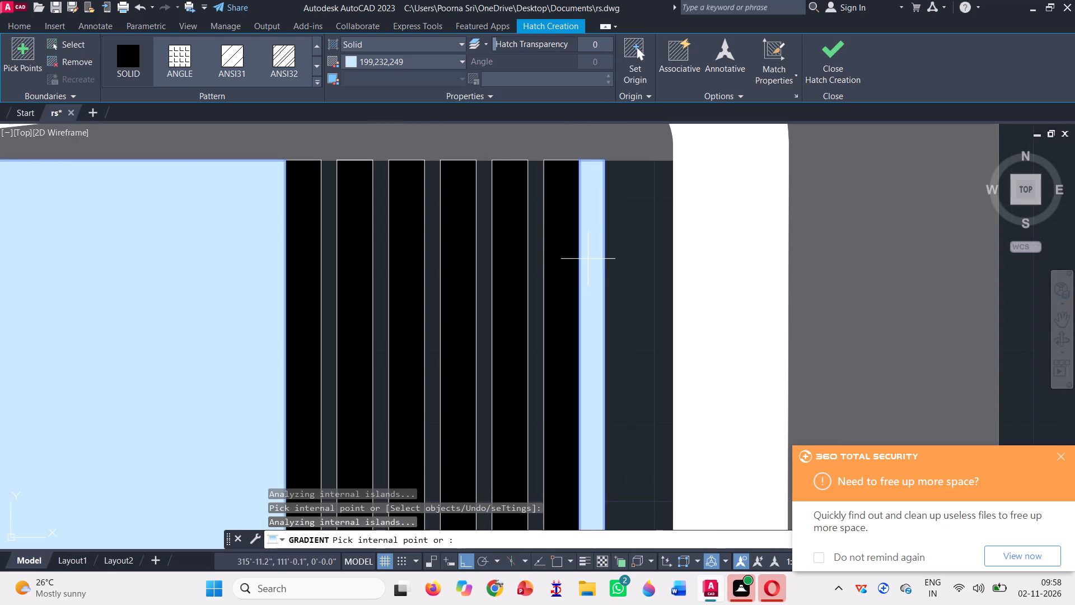
click(537, 245)
click(483, 245)
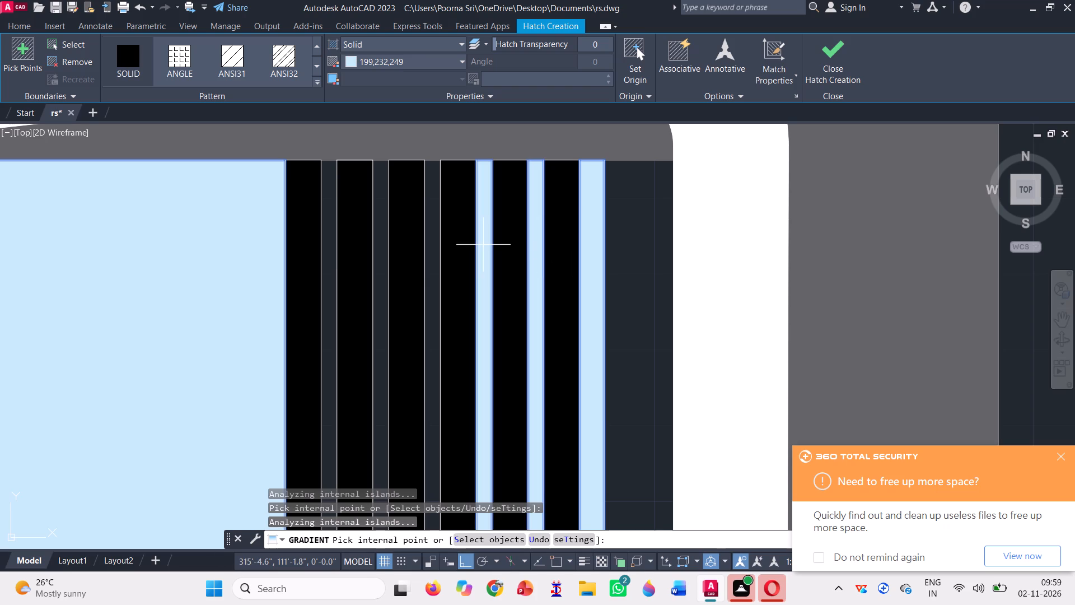
click(434, 245)
click(380, 244)
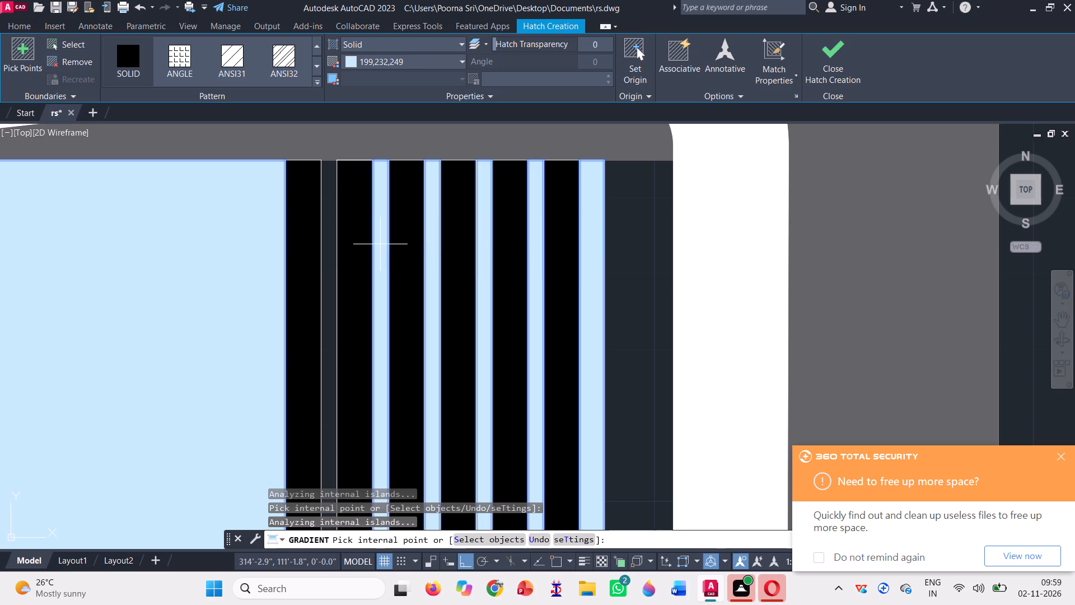
click(329, 232)
scroll(364, 243, down, 3)
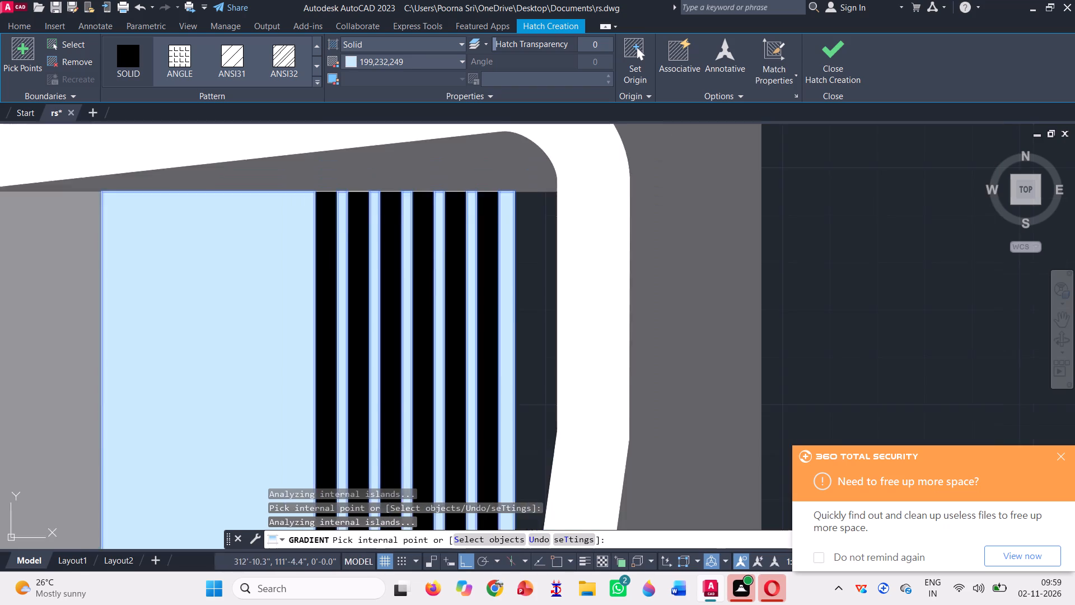
scroll(423, 249, down, 2)
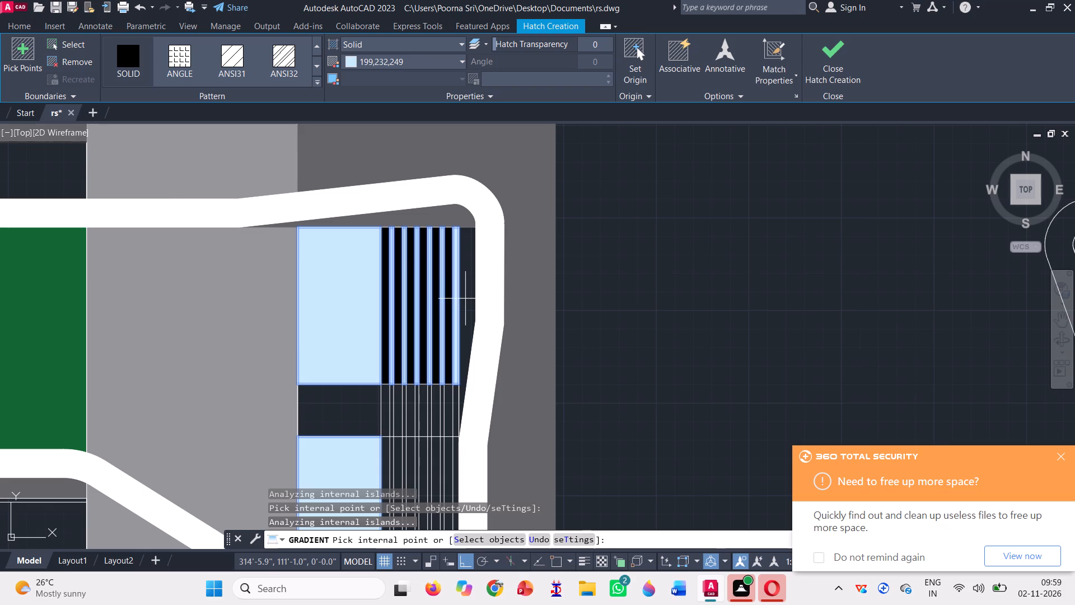
click(468, 302)
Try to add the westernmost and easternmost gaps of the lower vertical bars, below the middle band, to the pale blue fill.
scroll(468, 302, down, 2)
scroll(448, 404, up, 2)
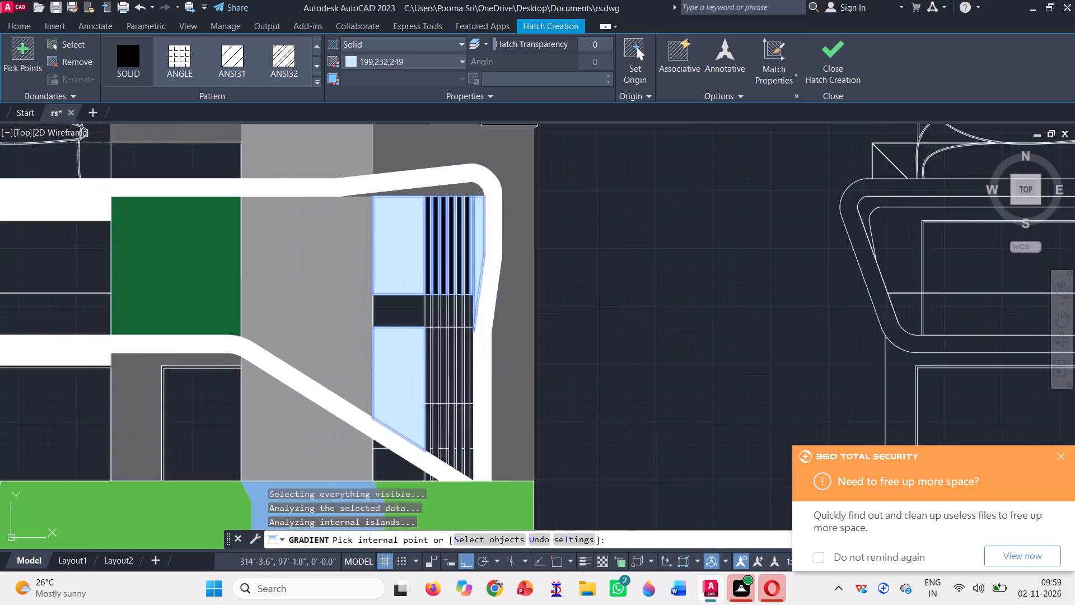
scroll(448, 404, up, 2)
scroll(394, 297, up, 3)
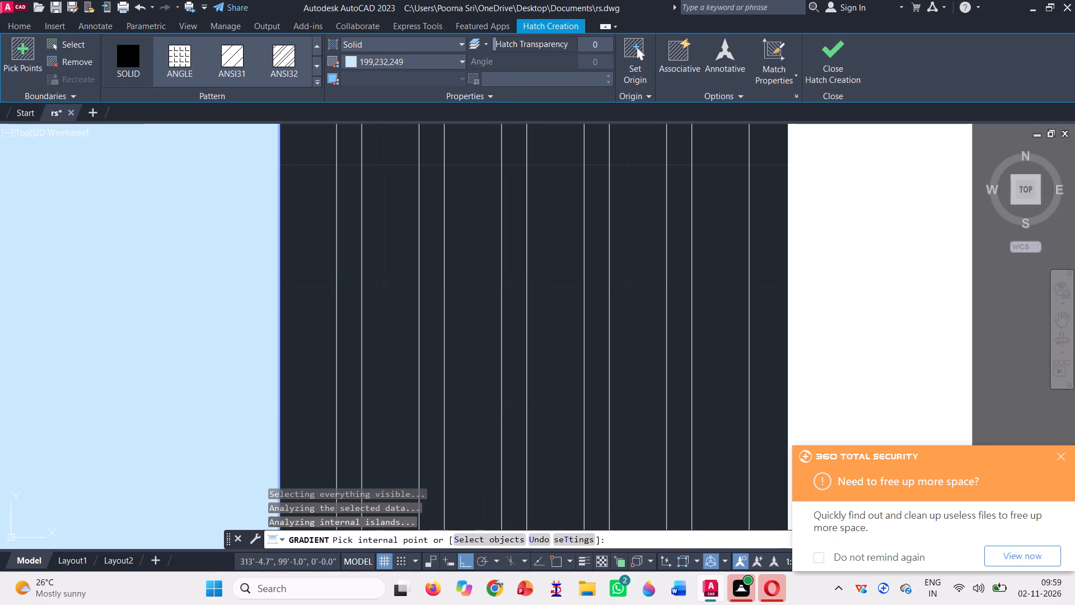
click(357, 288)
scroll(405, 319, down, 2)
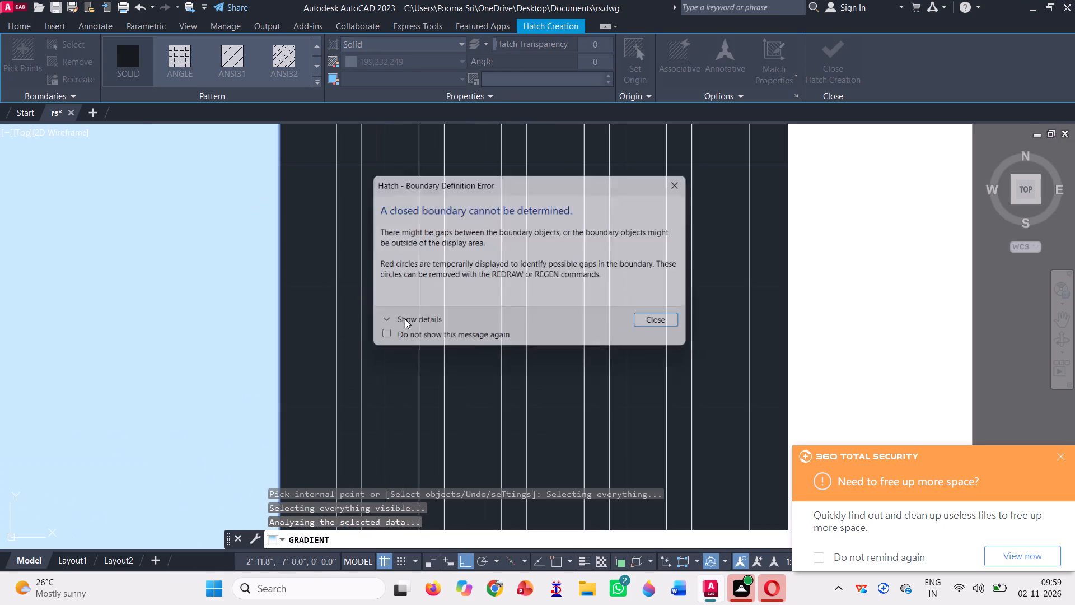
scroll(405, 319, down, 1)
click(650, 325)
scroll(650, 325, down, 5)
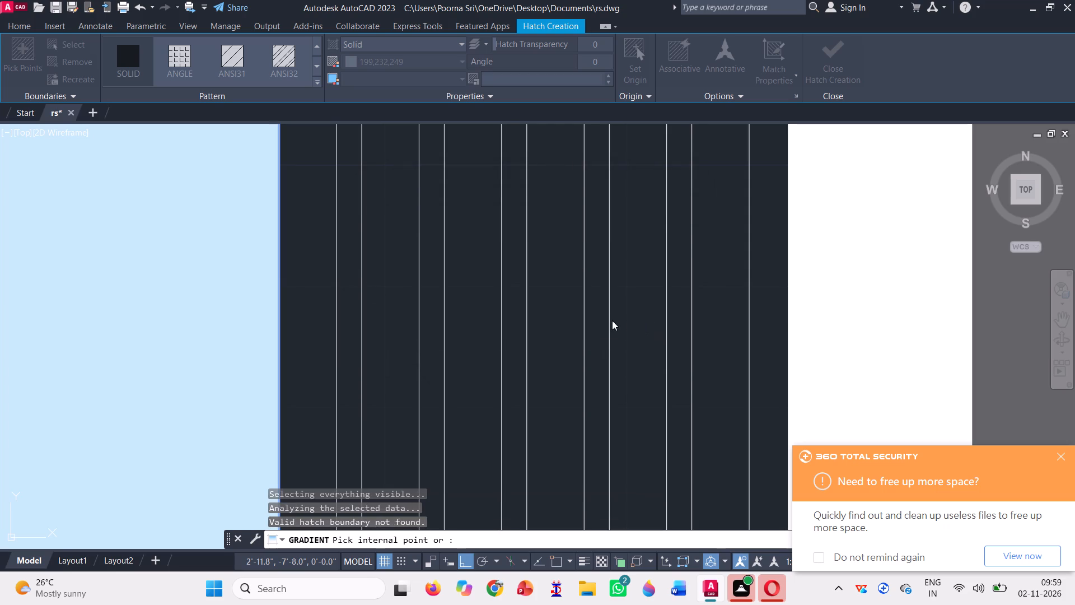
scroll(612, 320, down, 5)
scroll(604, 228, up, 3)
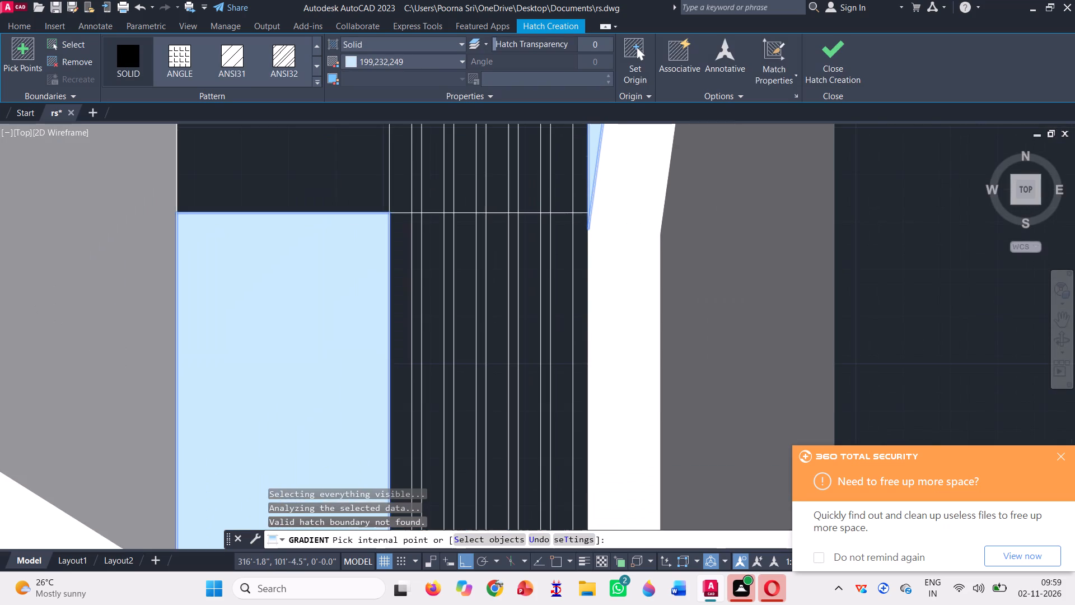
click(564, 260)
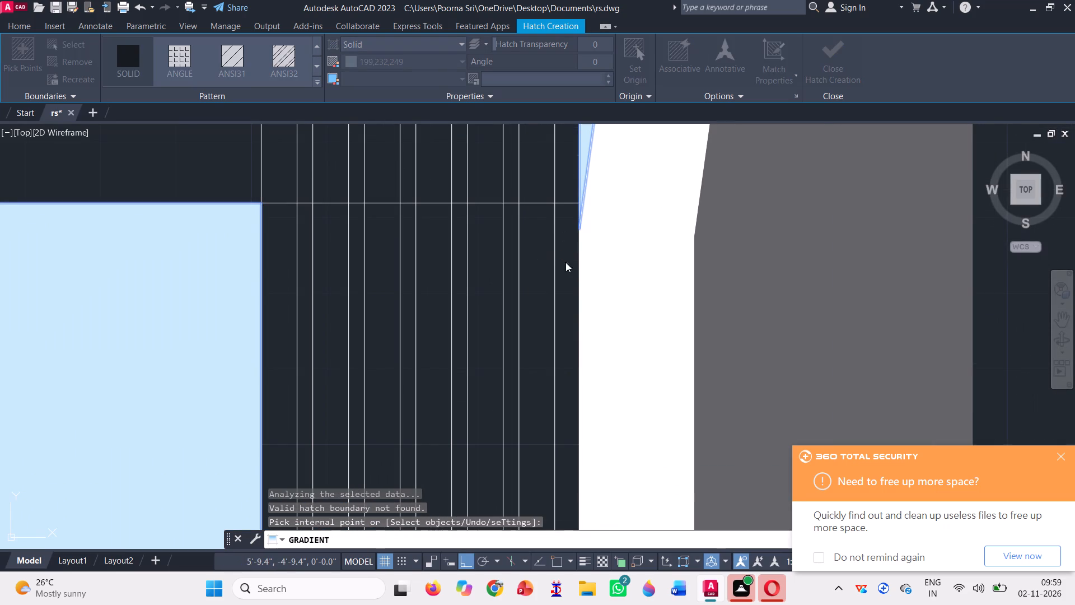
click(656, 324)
Try to add the westernmost lower bar gap just above the diagonal frame to the pale blue fill, and finish the hatch.
scroll(525, 290, down, 7)
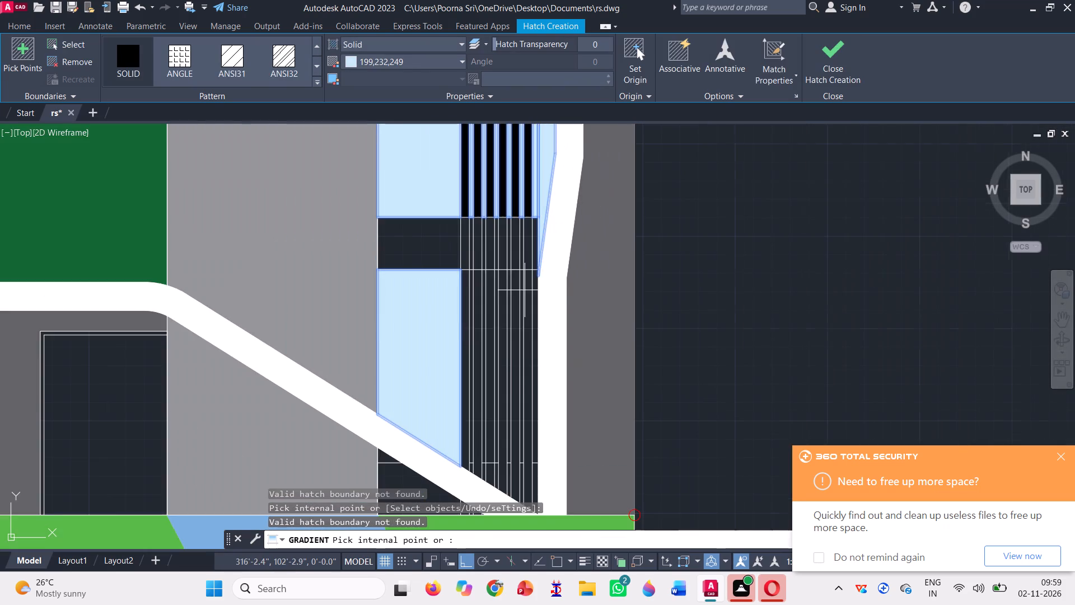
scroll(525, 290, down, 1)
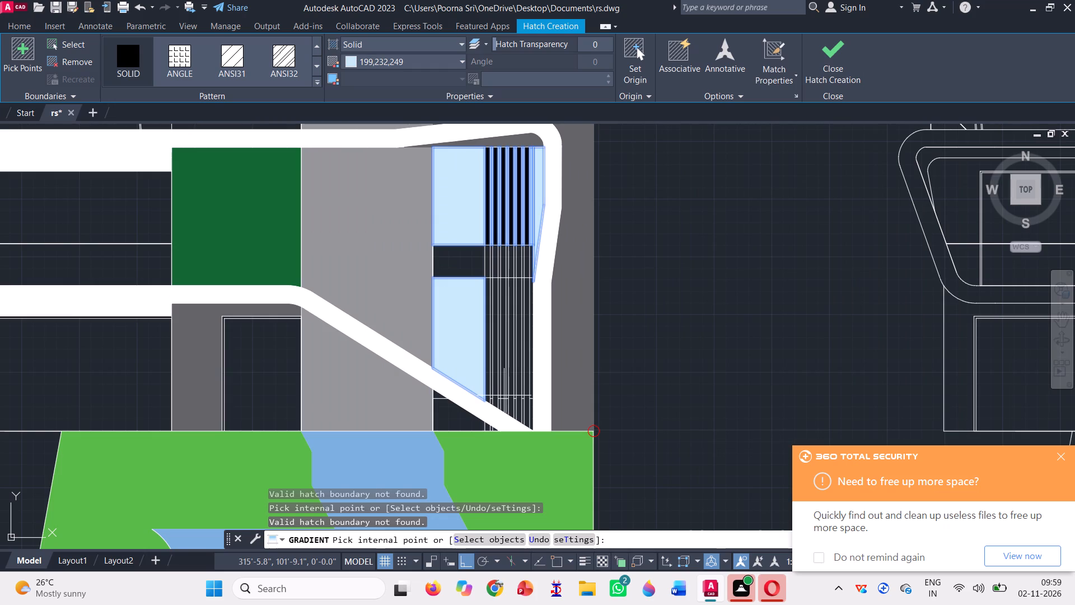
scroll(509, 386, up, 3)
scroll(505, 374, down, 4)
scroll(557, 351, down, 1)
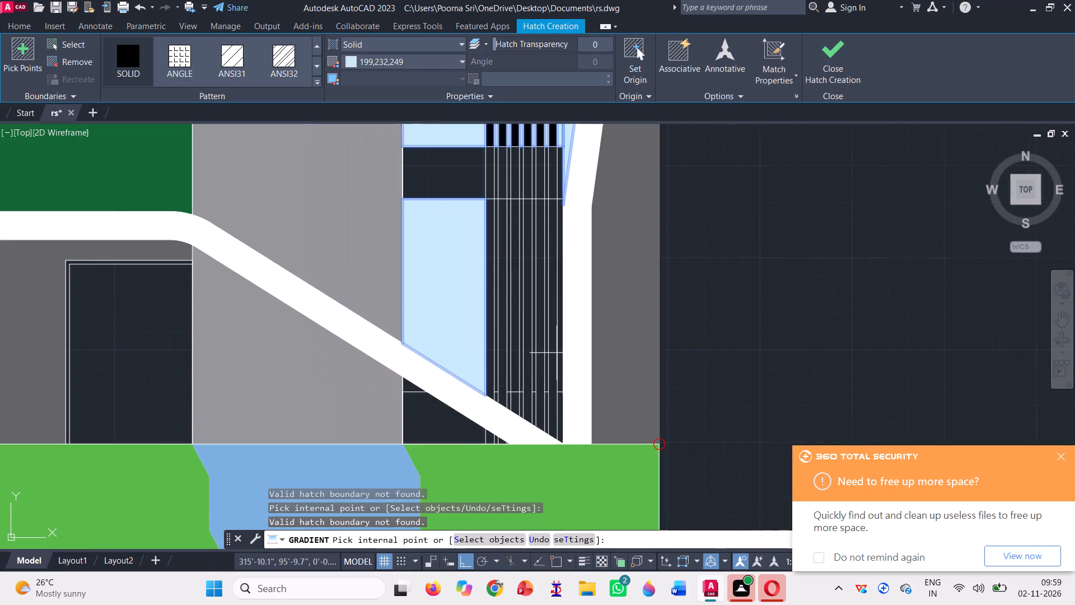
scroll(518, 403, up, 4)
scroll(488, 378, down, 1)
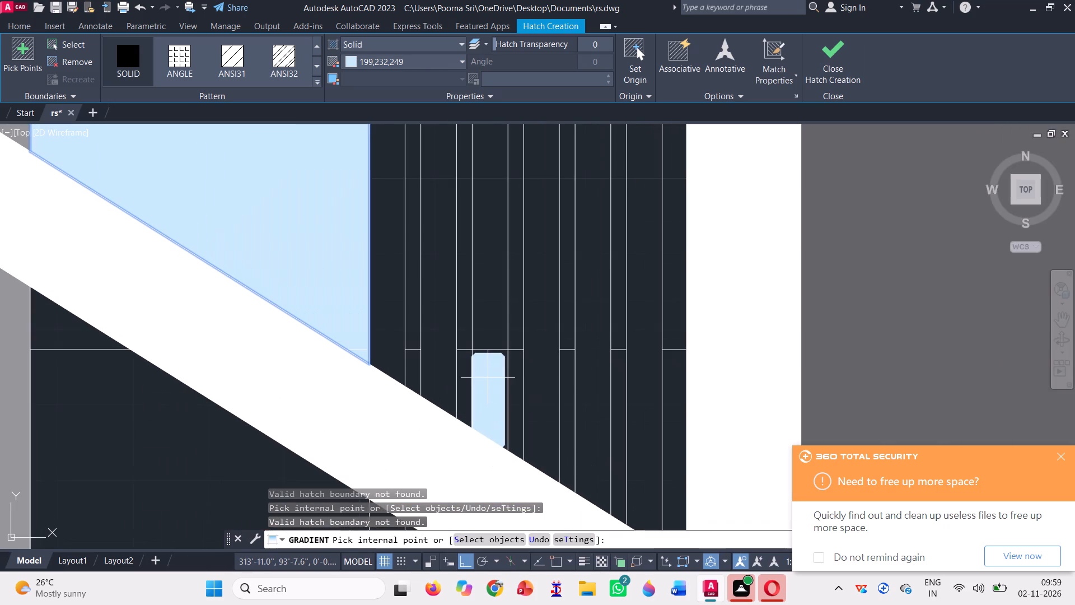
scroll(407, 337, up, 3)
click(407, 337)
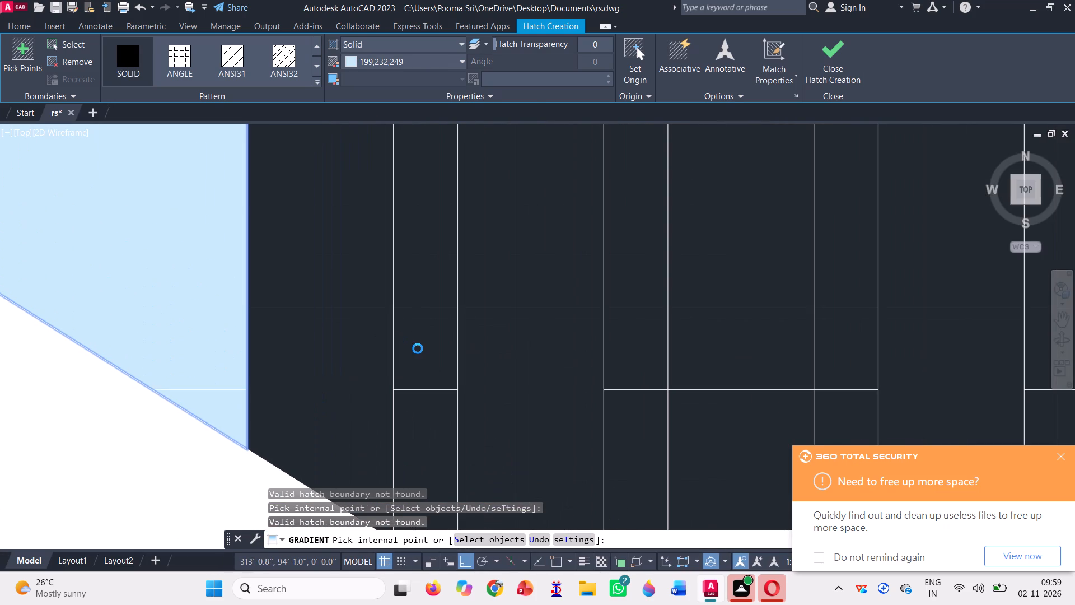
scroll(420, 350, down, 1)
click(655, 334)
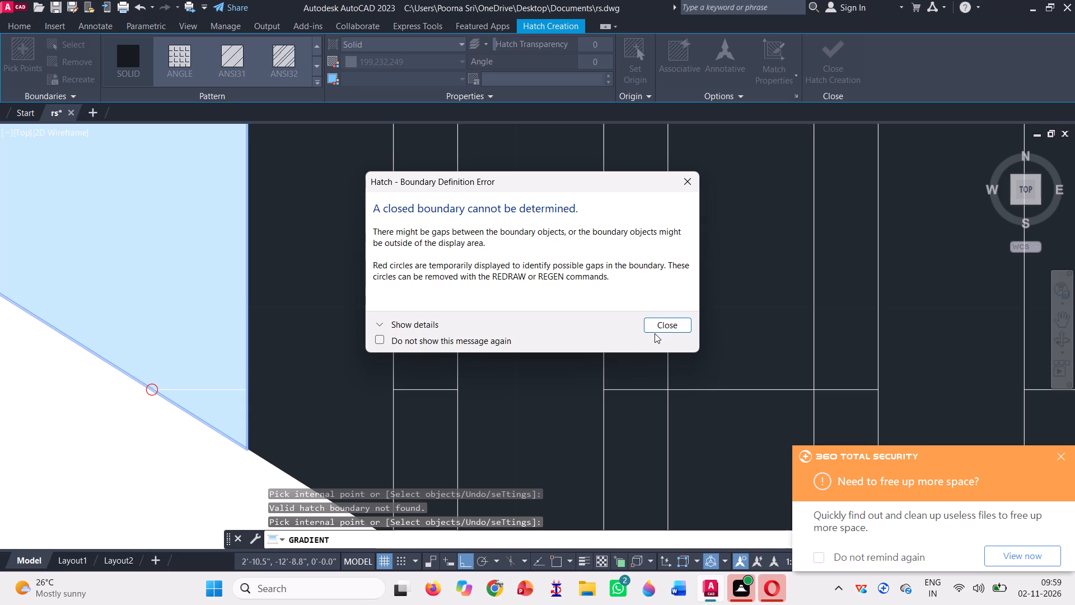
click(664, 328)
scroll(648, 333, down, 7)
scroll(536, 366, down, 2)
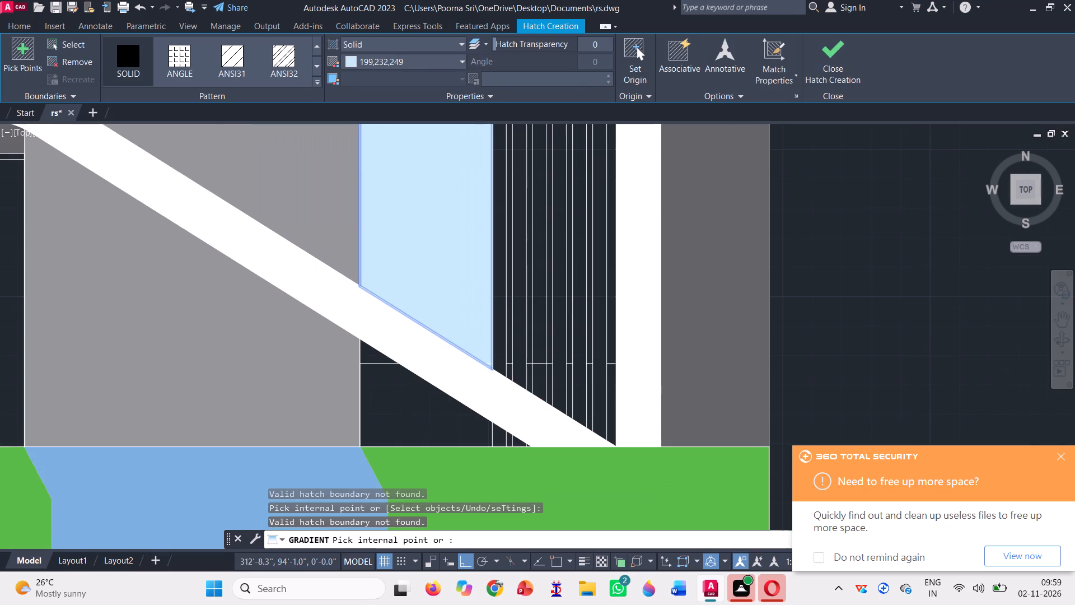
click(816, 62)
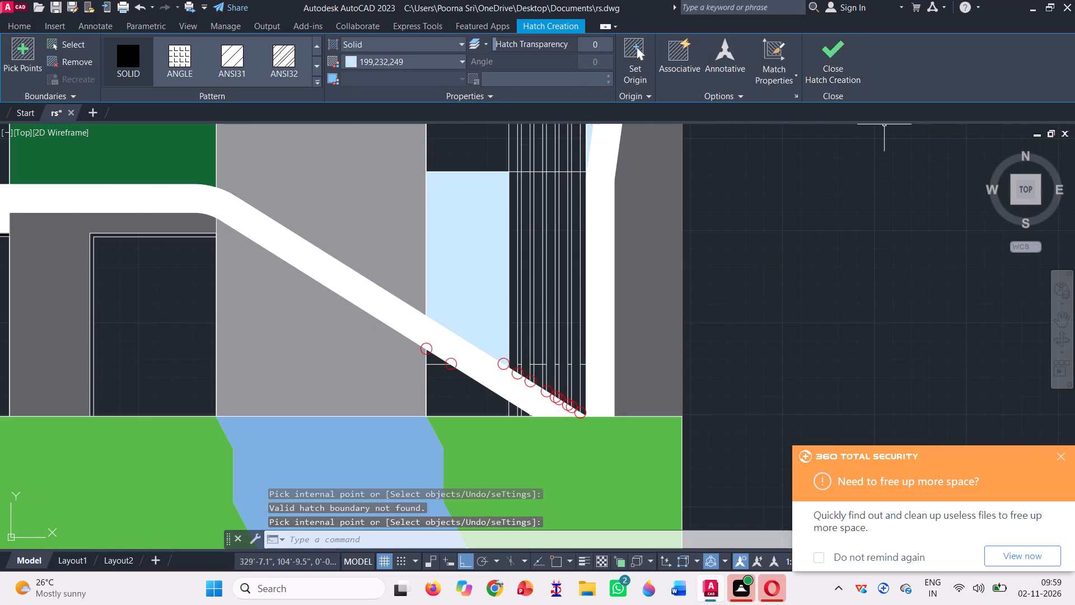
Select the entire filled westernmost elevation and join its connected lines and curves.
scroll(667, 332, down, 4)
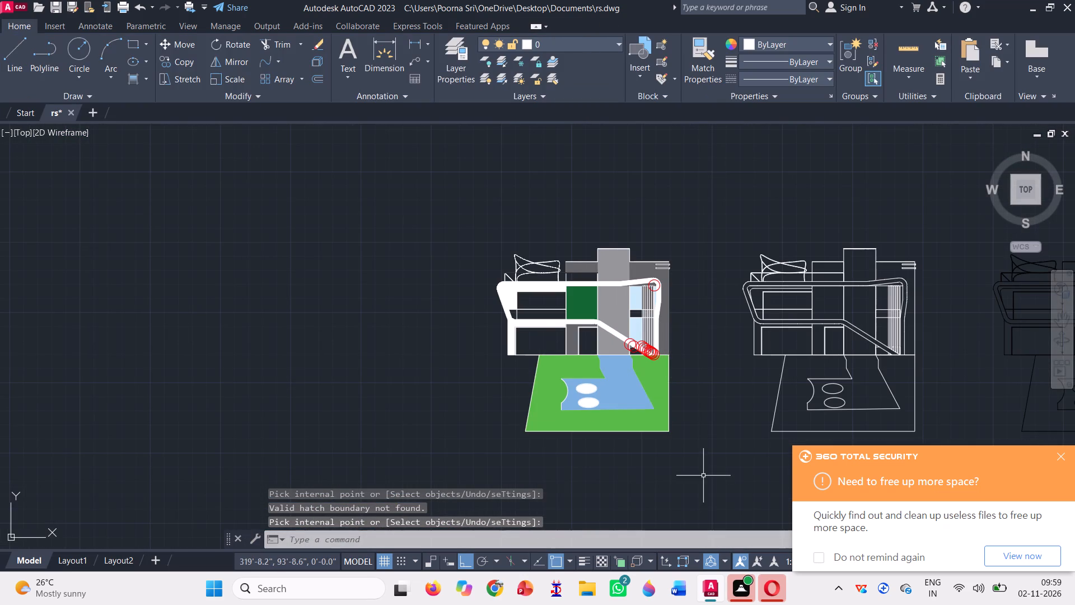
click(702, 485)
click(474, 201)
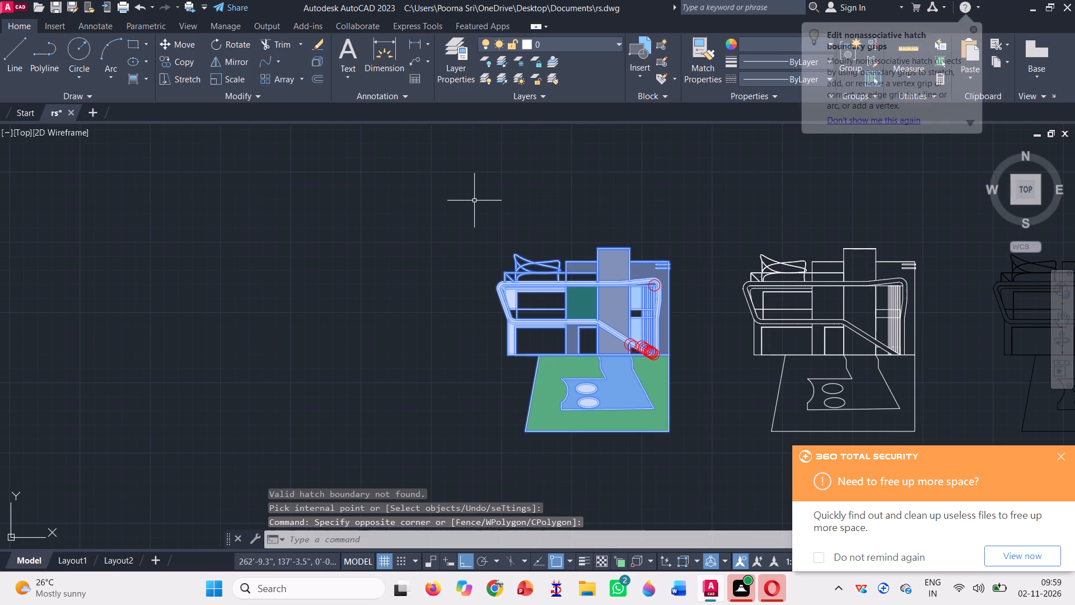
text(j)
key(space)
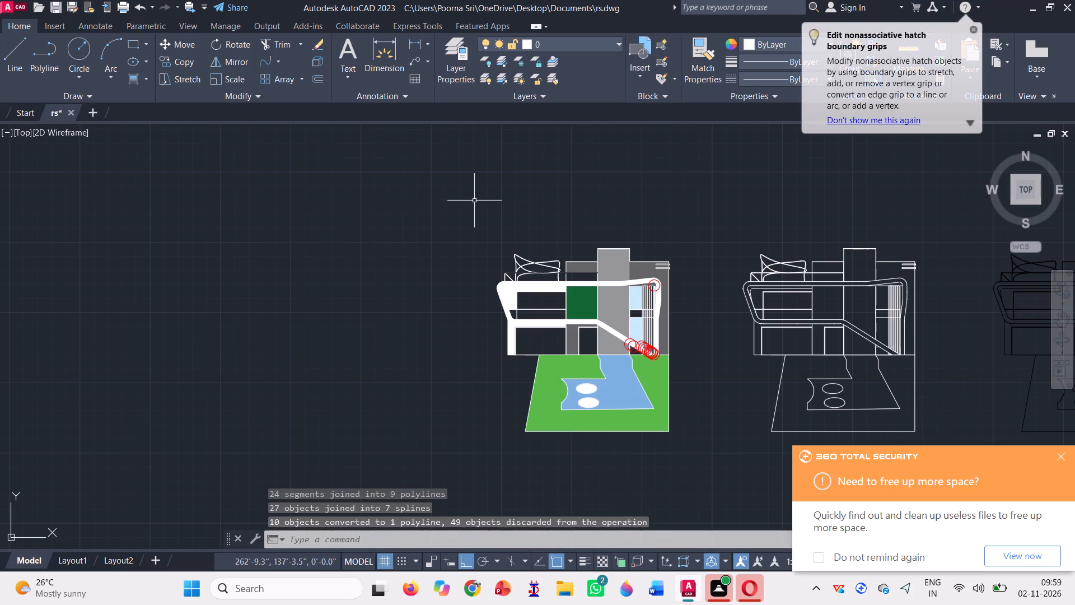
scroll(740, 332, up, 3)
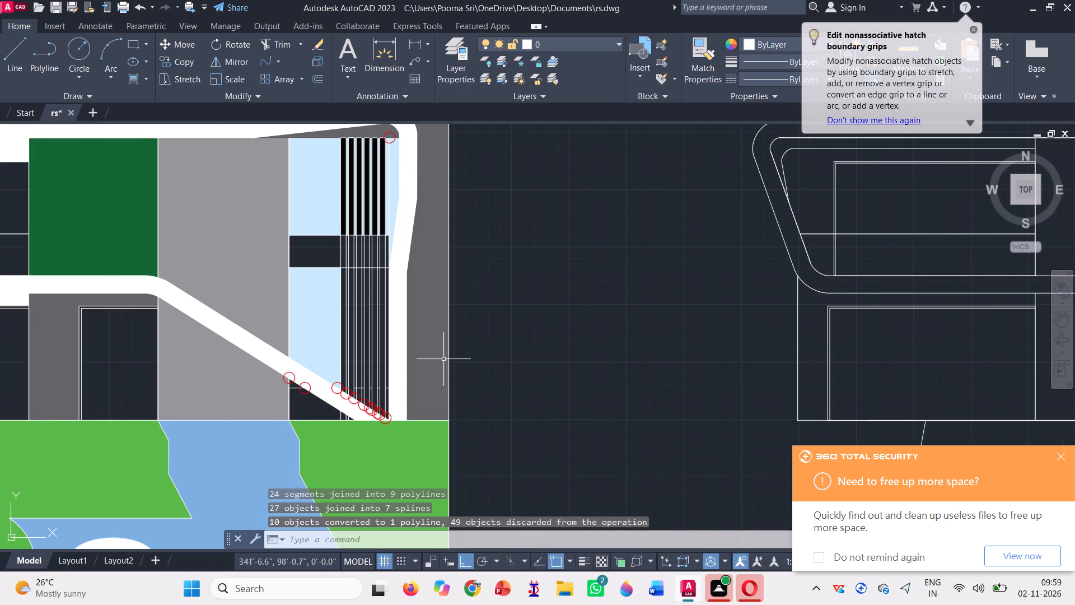
Start a solid pale blue 199,232,249 hatch and pick the westernmost lower bar gap above and below the low horizontal line.
scroll(357, 370, up, 2)
scroll(384, 355, down, 1)
scroll(384, 435, up, 3)
scroll(377, 371, down, 2)
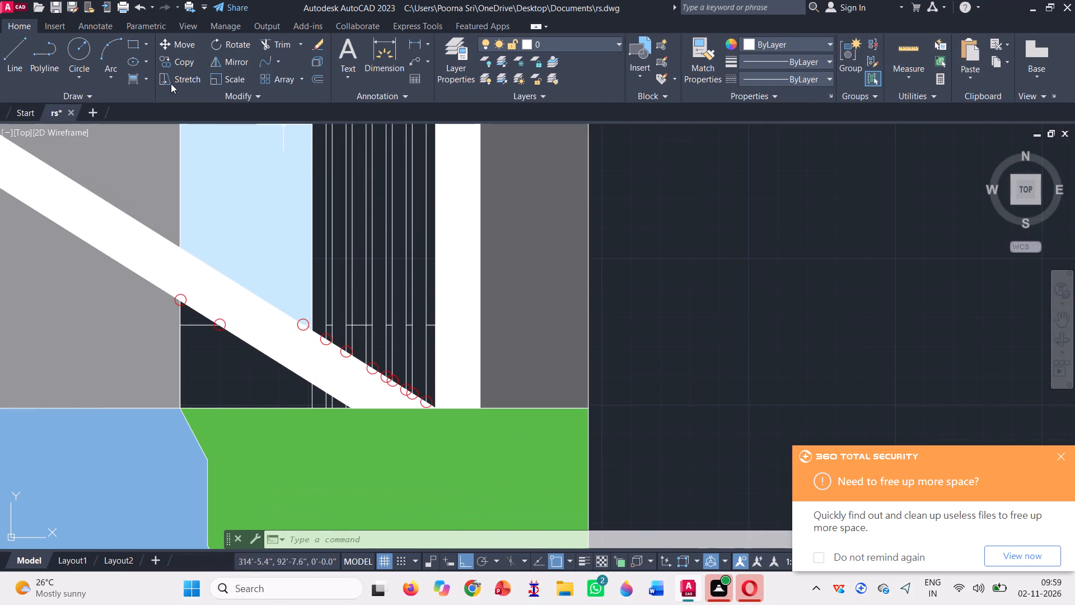
click(132, 77)
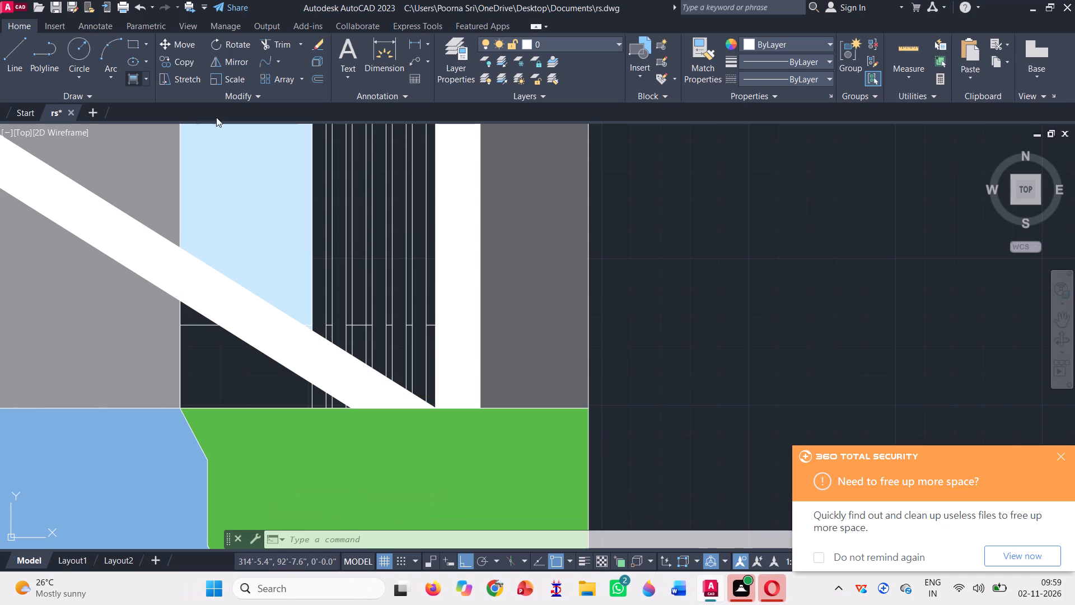
scroll(244, 76, up, 10)
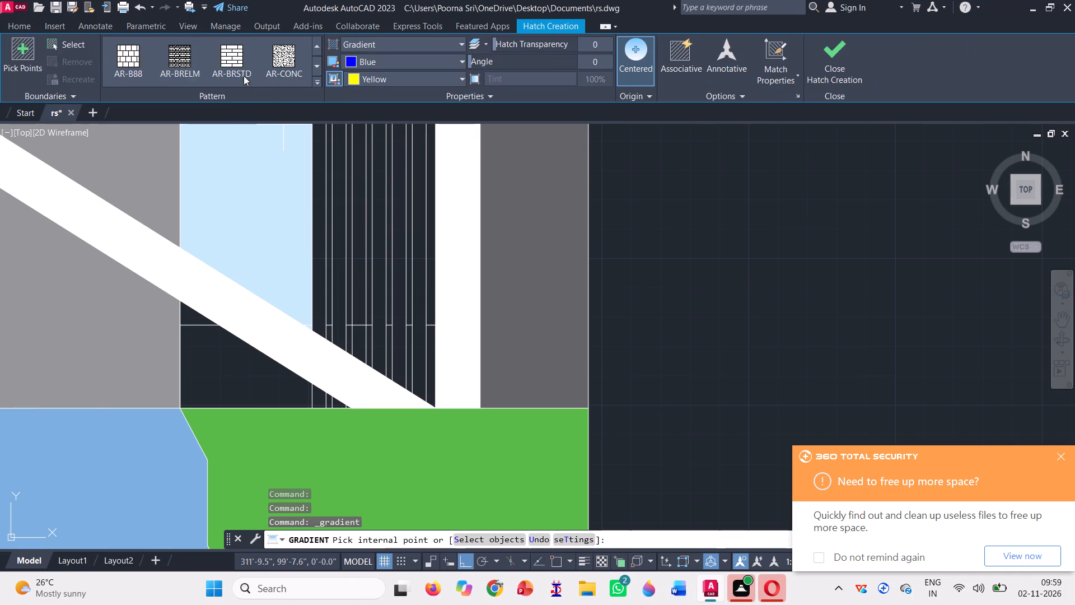
scroll(244, 76, up, 11)
click(121, 55)
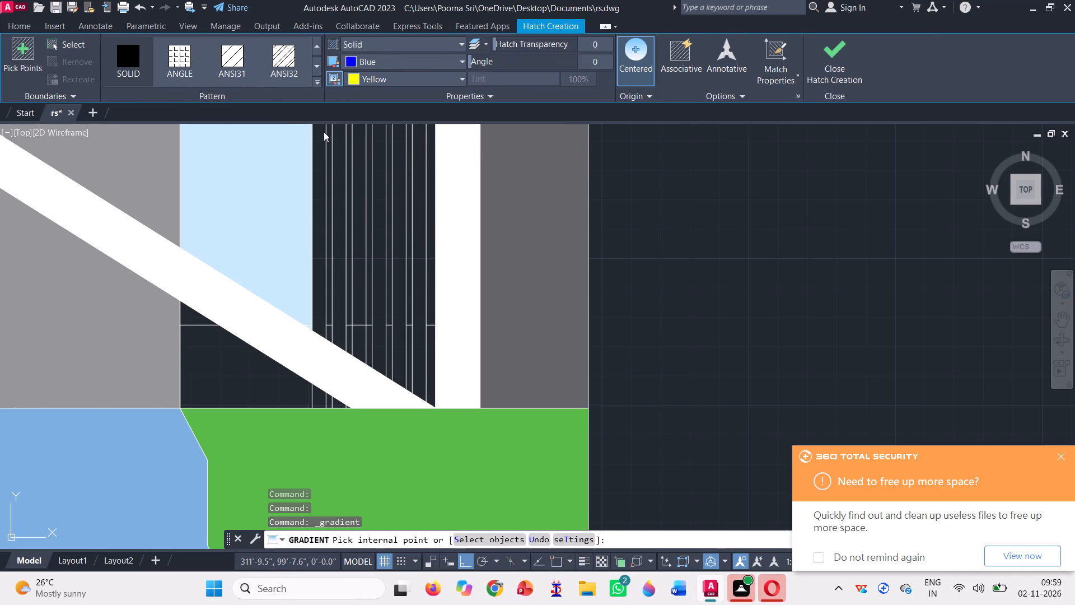
scroll(321, 316, up, 2)
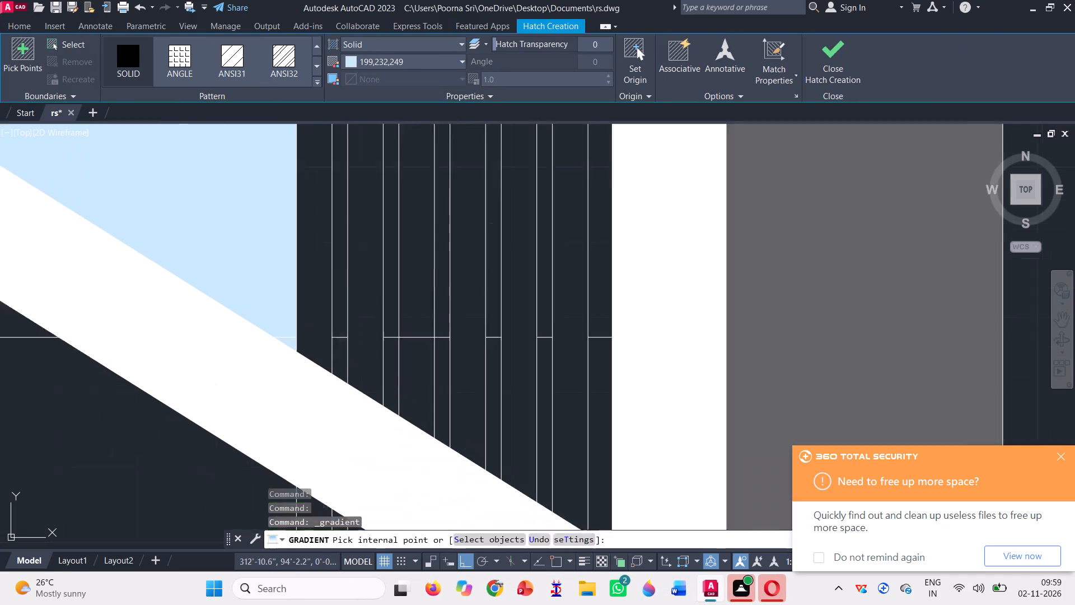
scroll(321, 316, up, 1)
click(349, 330)
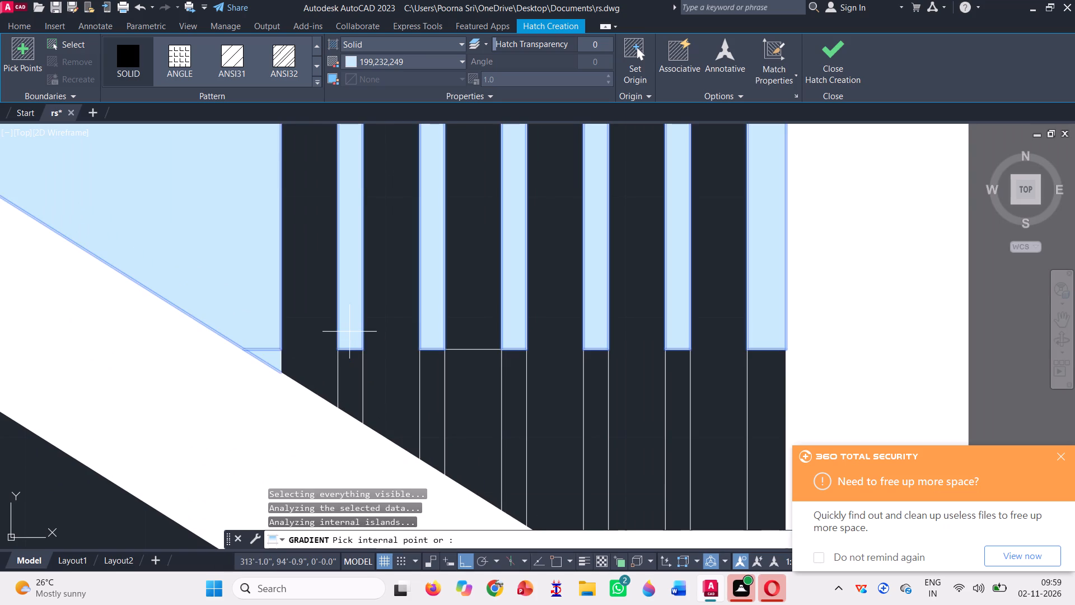
click(352, 398)
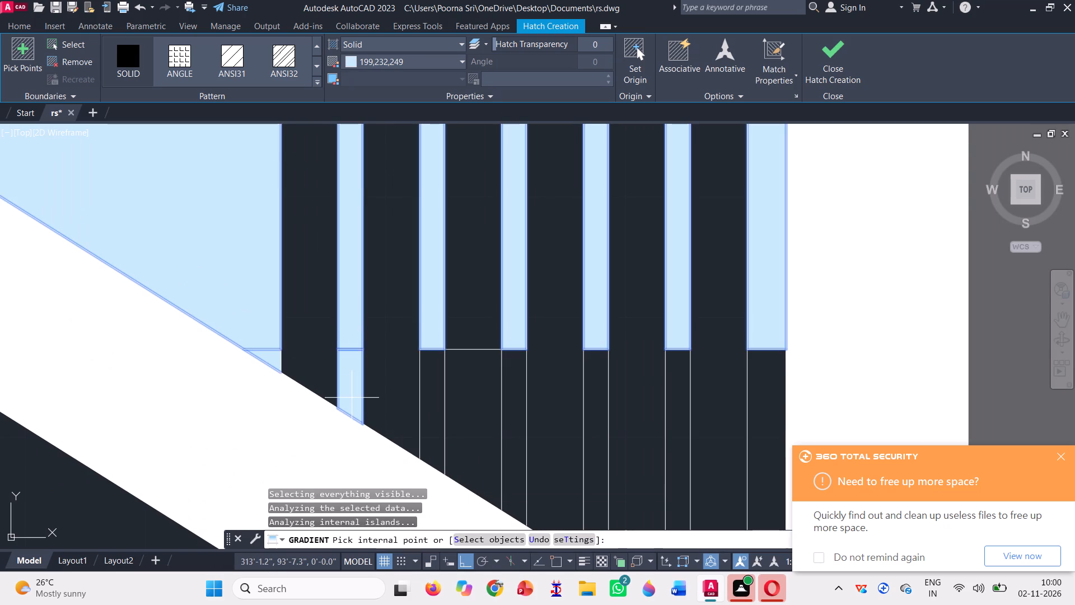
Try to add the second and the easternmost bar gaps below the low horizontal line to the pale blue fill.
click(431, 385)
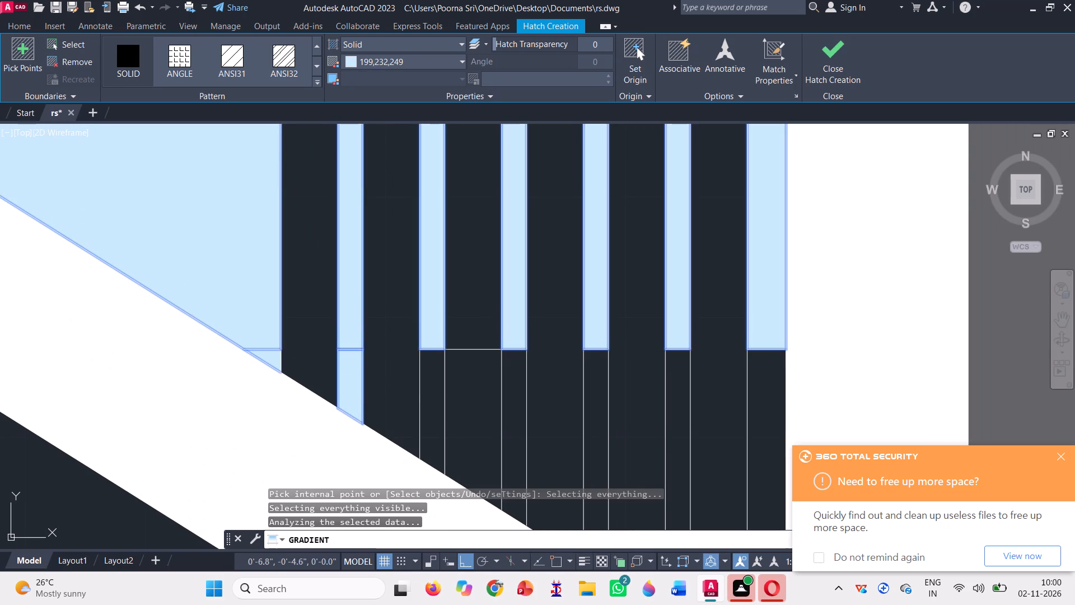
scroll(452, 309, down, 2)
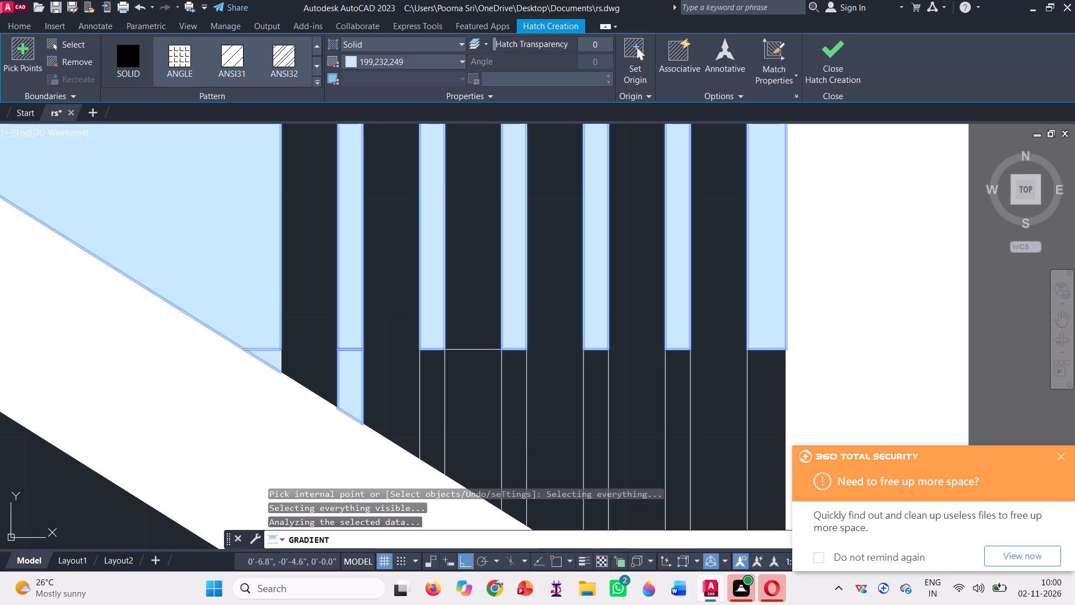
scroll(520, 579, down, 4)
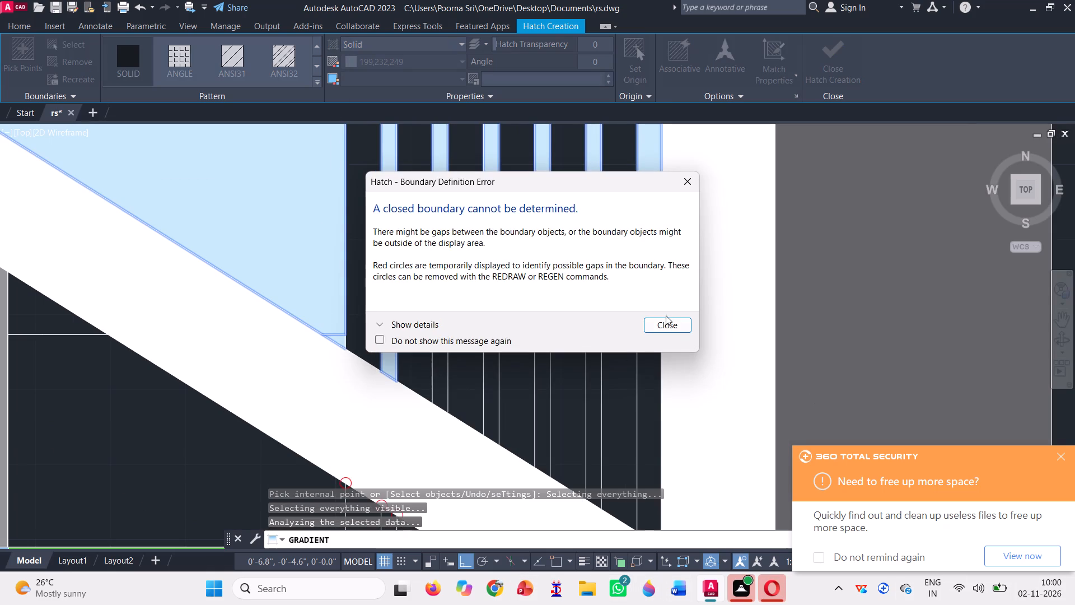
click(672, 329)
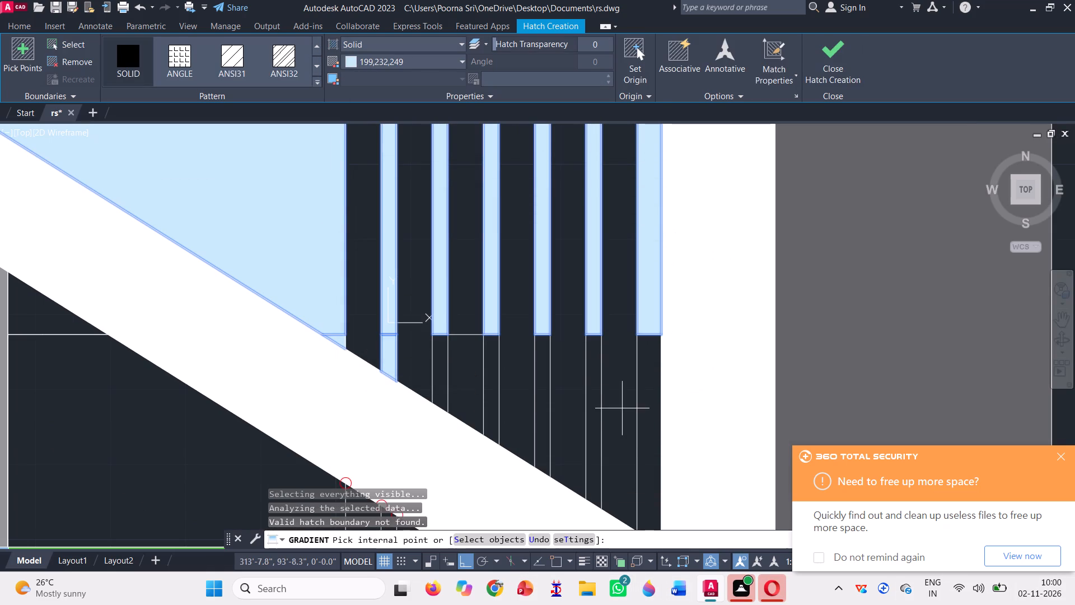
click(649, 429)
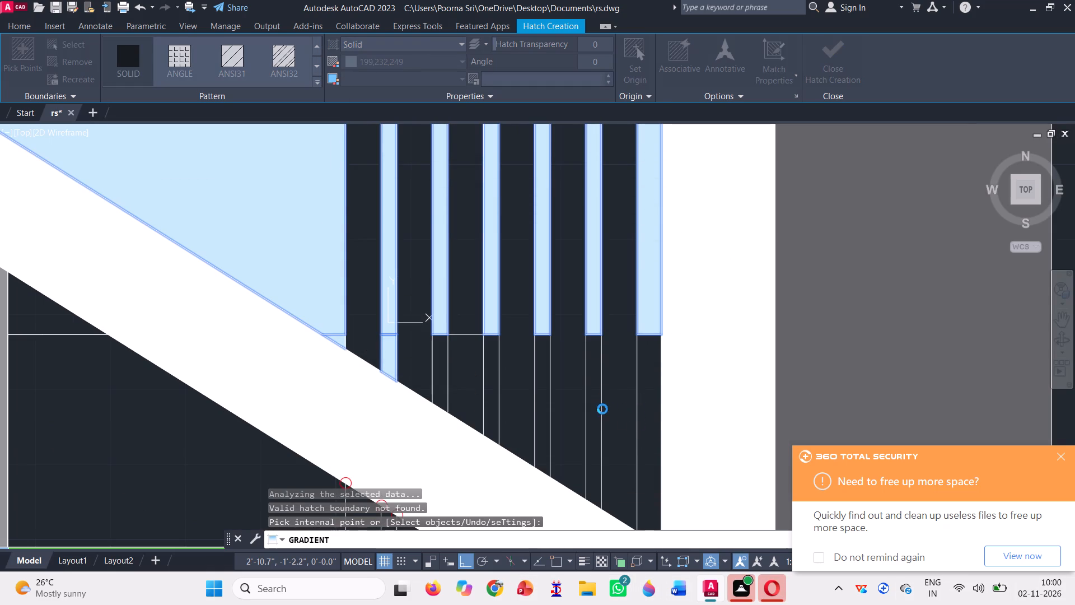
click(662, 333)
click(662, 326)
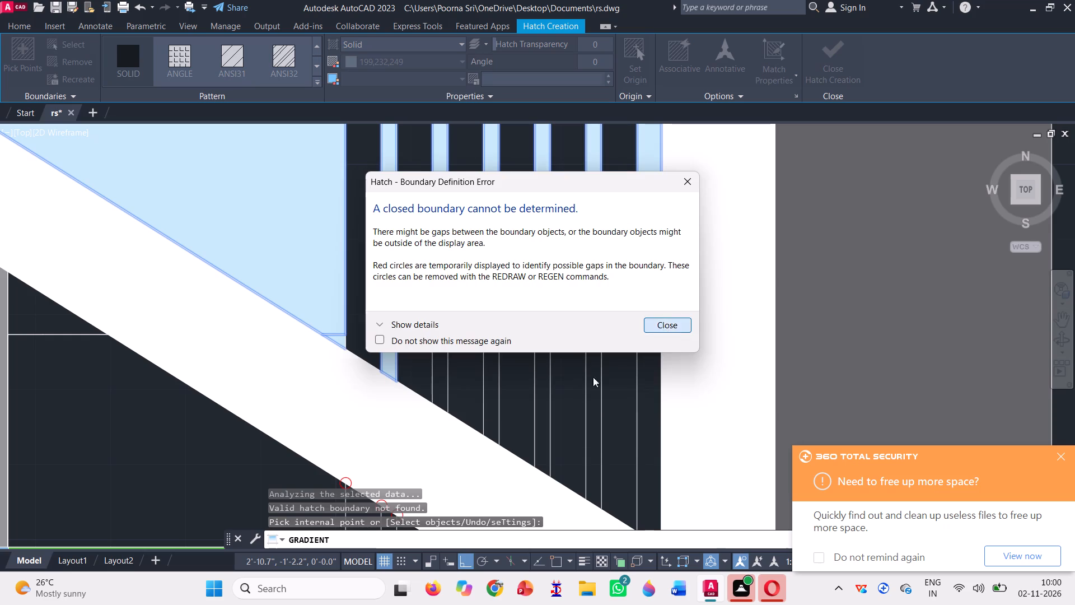
Undo the pale blue fill spanning the whole area inside the curved frame.
scroll(563, 393, down, 9)
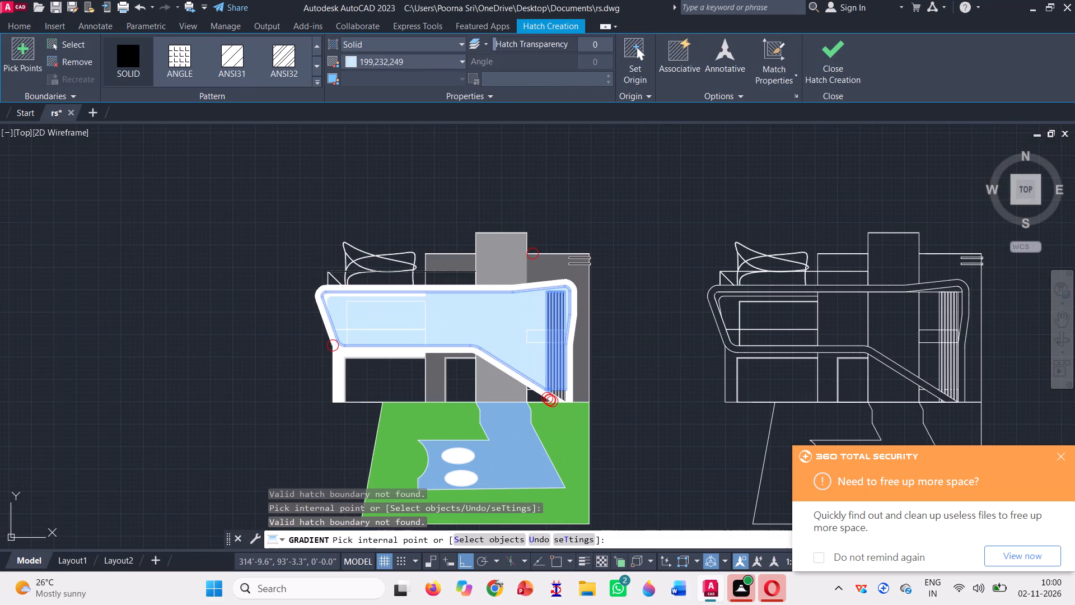
key(ctrl+z)
key(ctrl+z)
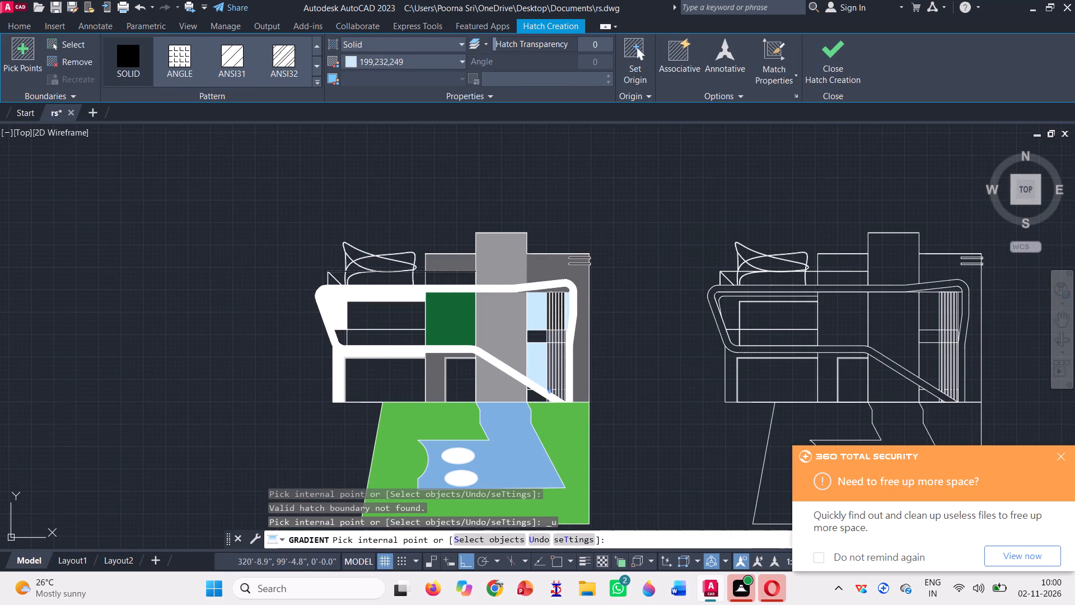
Add the other five bar gaps between the low horizontal line and the diagonal frame to the pale blue fill.
scroll(569, 375, up, 7)
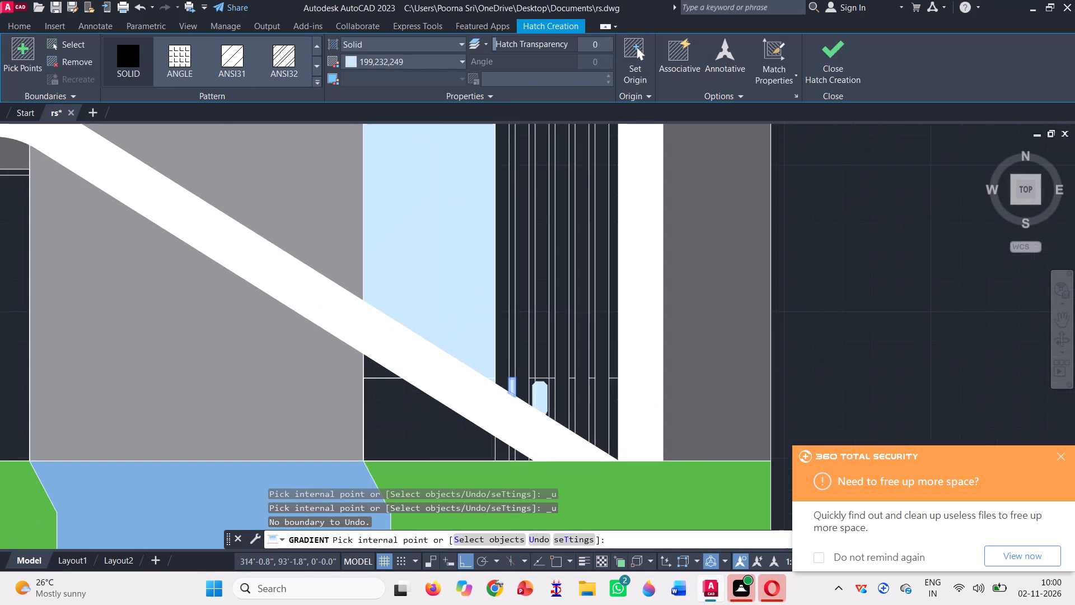
scroll(534, 388, up, 4)
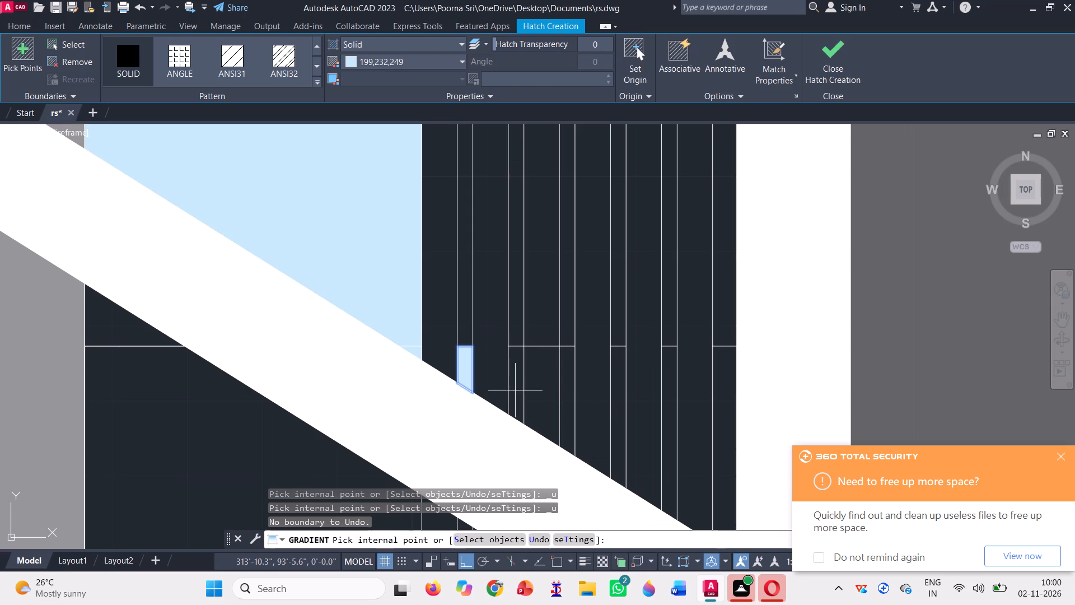
click(519, 393)
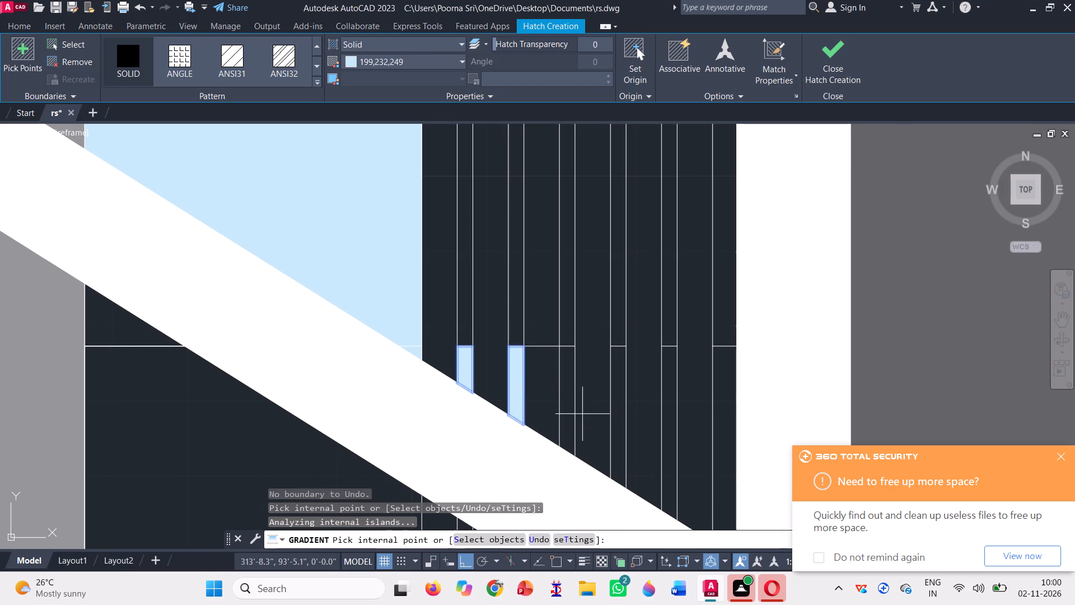
click(567, 409)
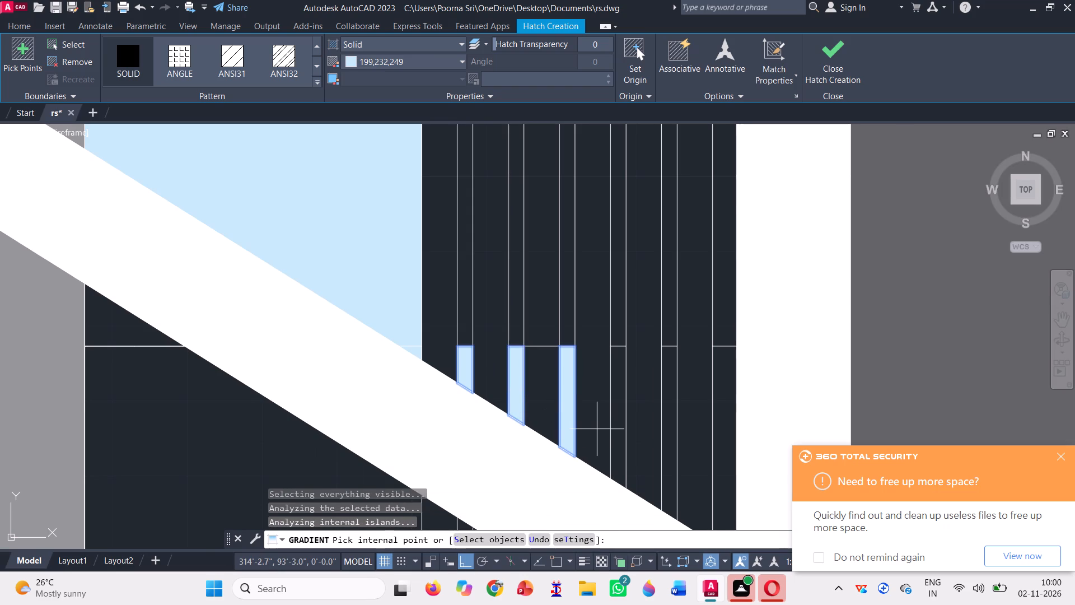
click(616, 408)
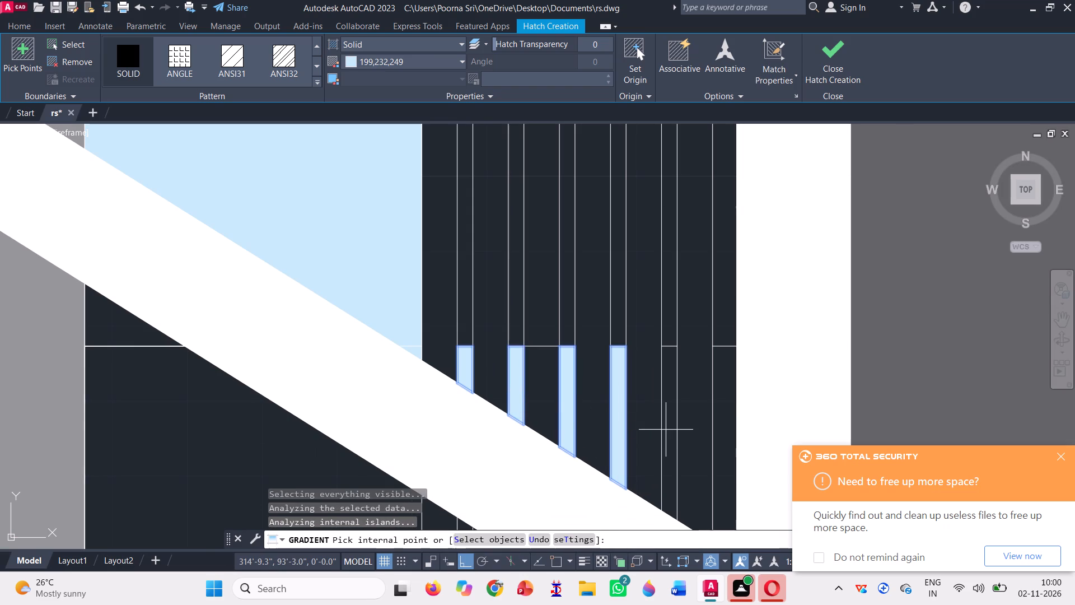
click(666, 425)
click(726, 416)
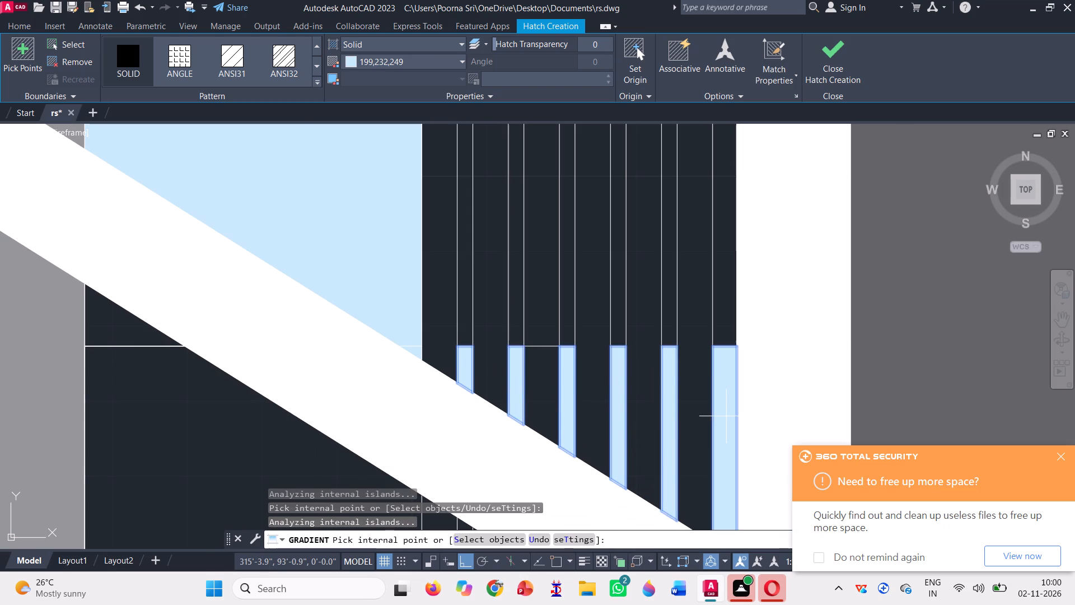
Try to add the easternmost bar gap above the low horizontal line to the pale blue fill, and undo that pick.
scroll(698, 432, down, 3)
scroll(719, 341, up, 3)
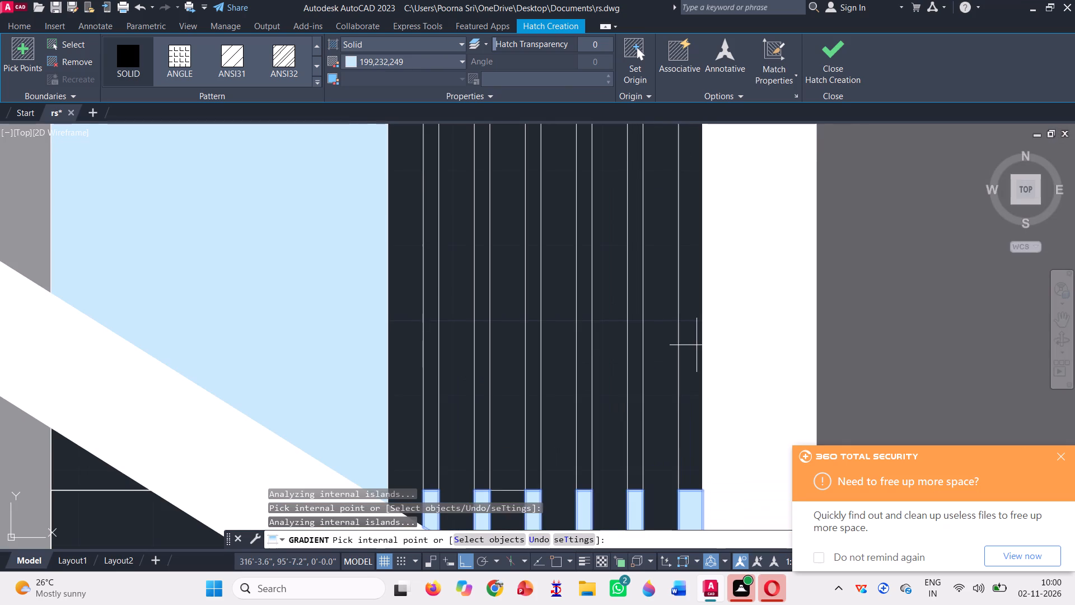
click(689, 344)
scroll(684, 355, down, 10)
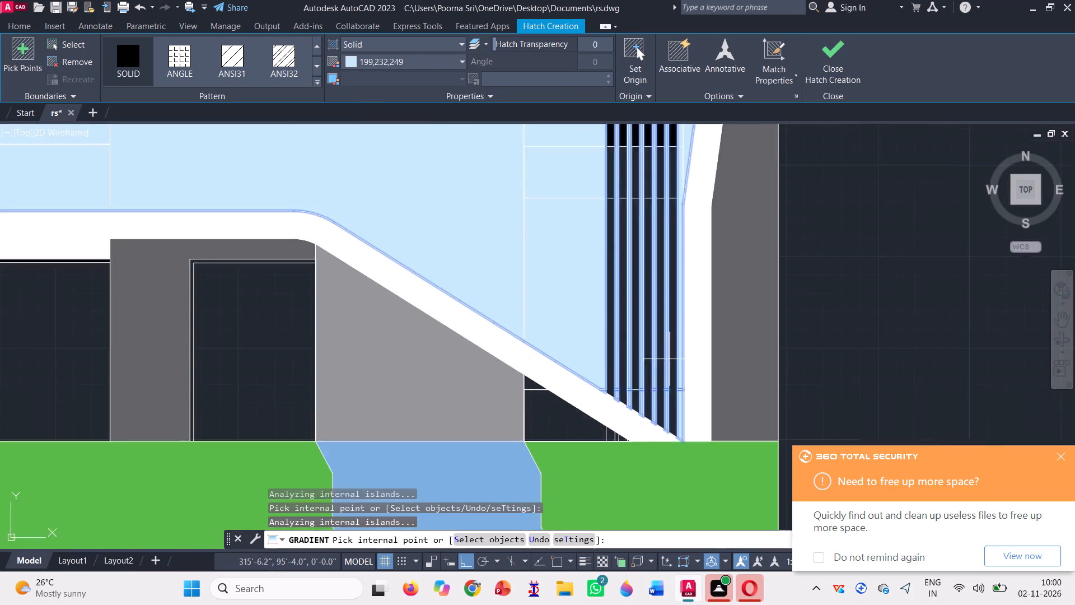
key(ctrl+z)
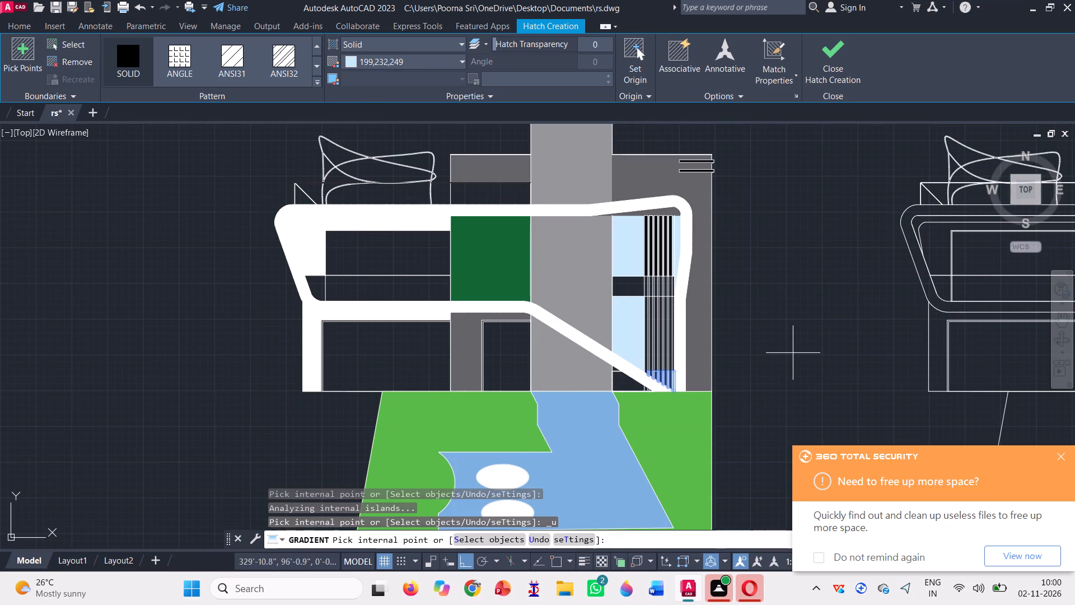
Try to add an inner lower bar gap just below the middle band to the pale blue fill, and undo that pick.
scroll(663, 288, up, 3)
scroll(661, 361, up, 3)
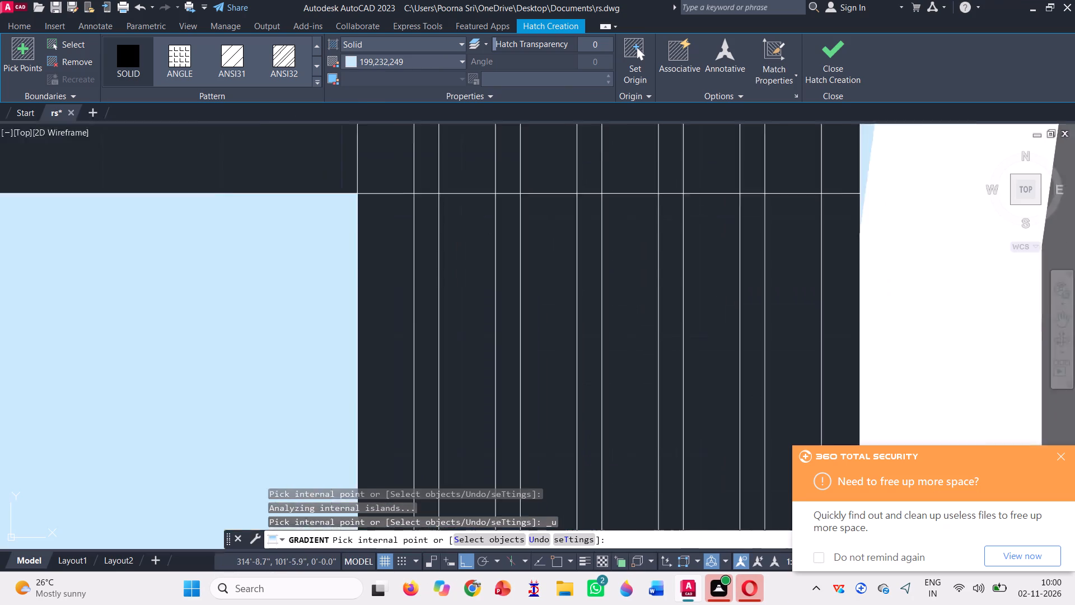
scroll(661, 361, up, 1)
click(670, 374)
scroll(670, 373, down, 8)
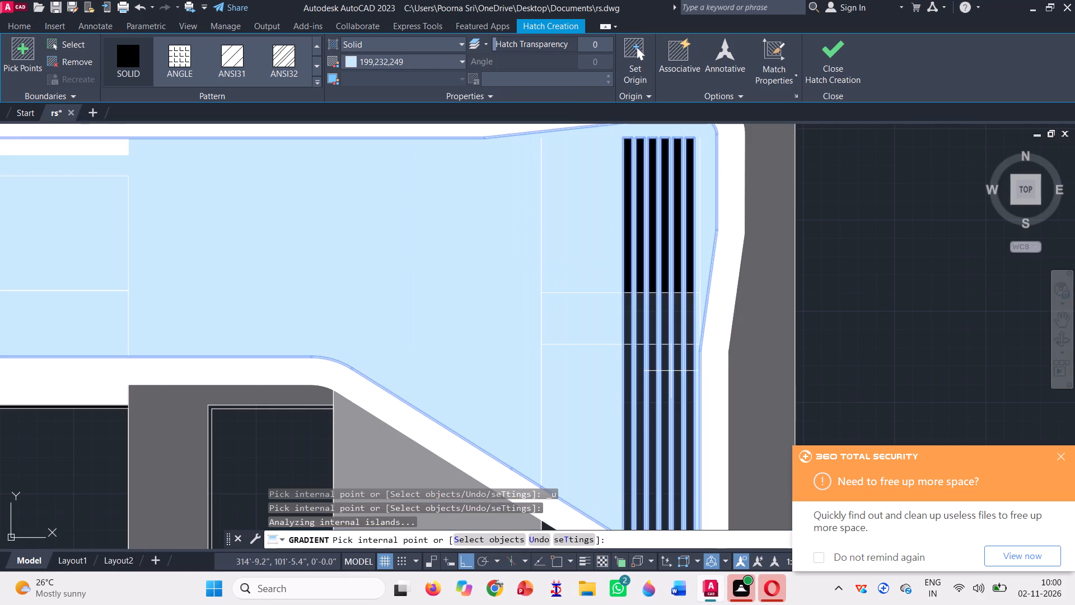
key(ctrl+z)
Fill the six bar gaps below the middle band on the unfilled elevation copy with solid pale blue 199,232,249.
scroll(671, 371, down, 2)
scroll(517, 352, down, 2)
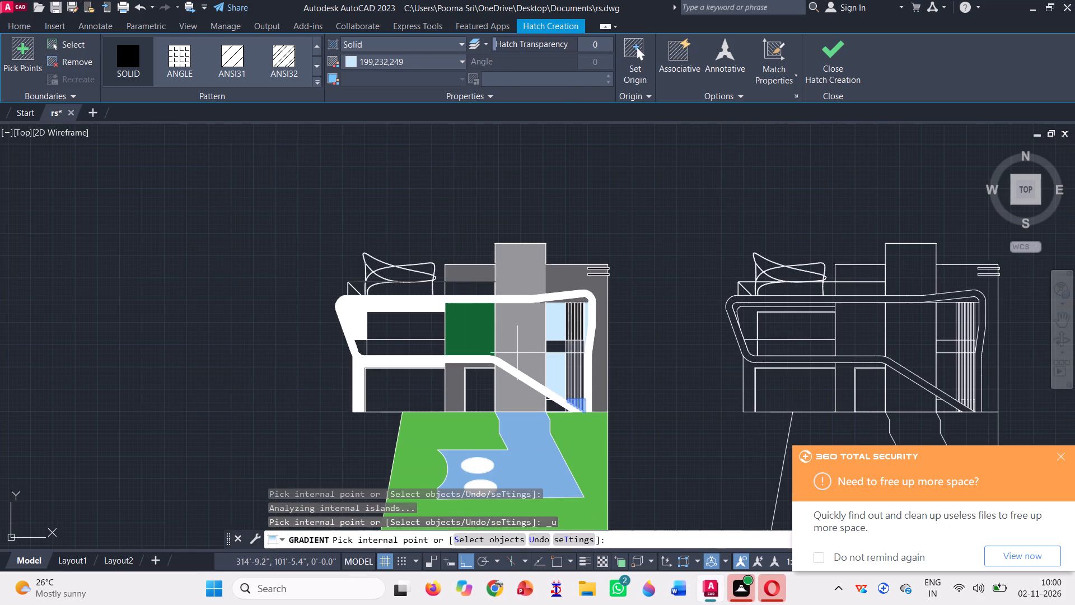
scroll(1000, 398, up, 3)
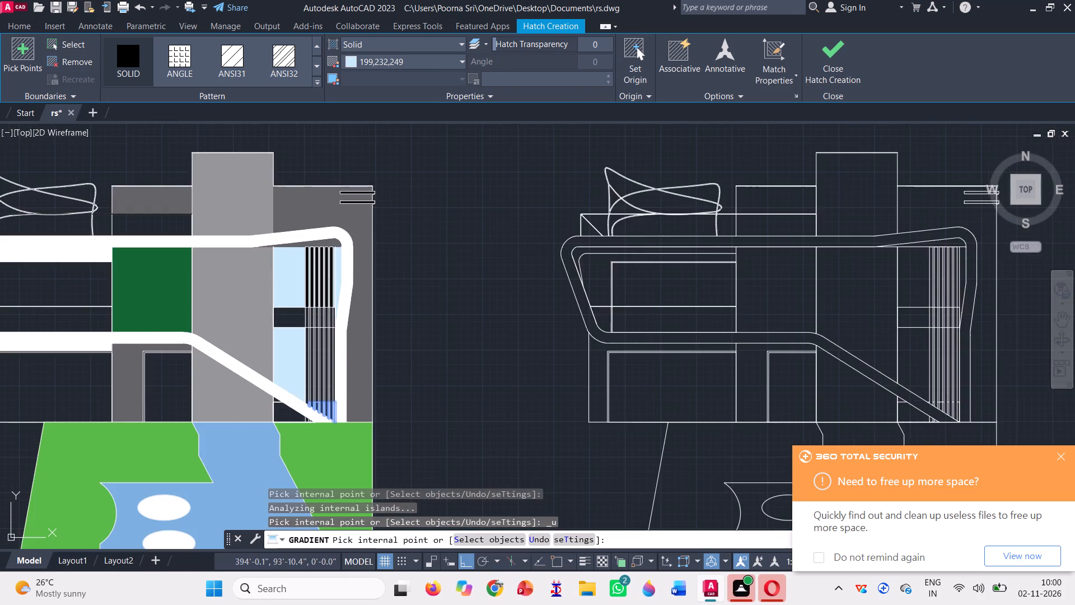
scroll(952, 353, up, 7)
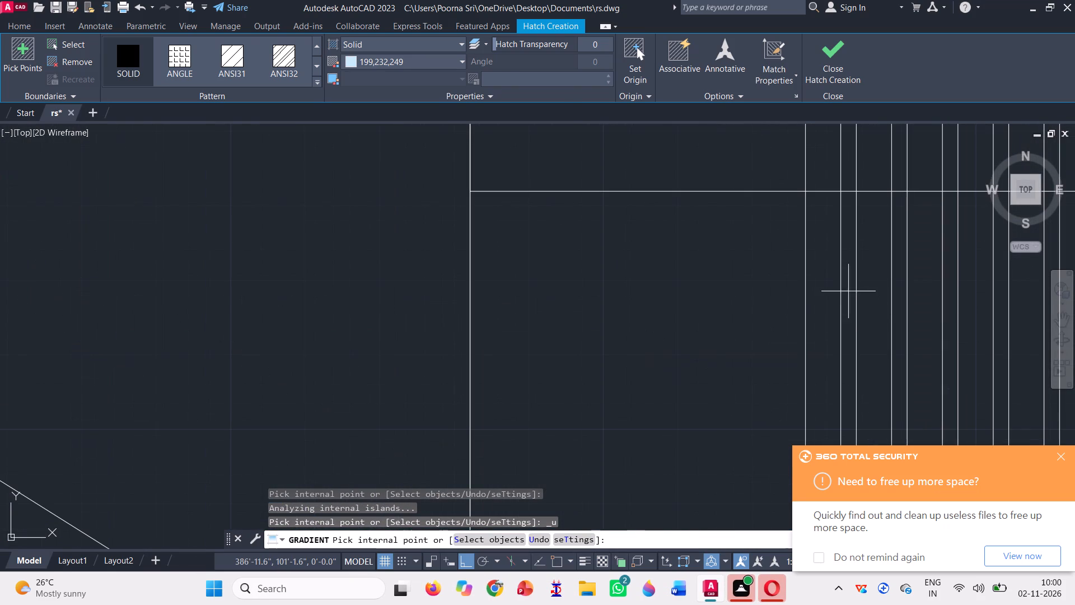
click(848, 291)
scroll(848, 291, down, 3)
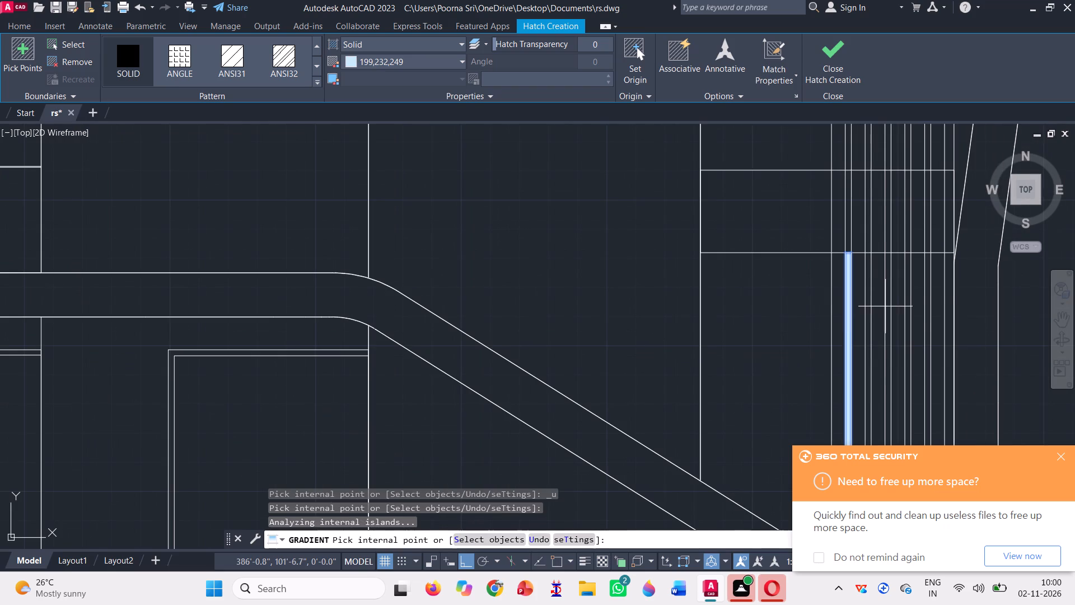
scroll(926, 293, up, 3)
scroll(877, 297, up, 3)
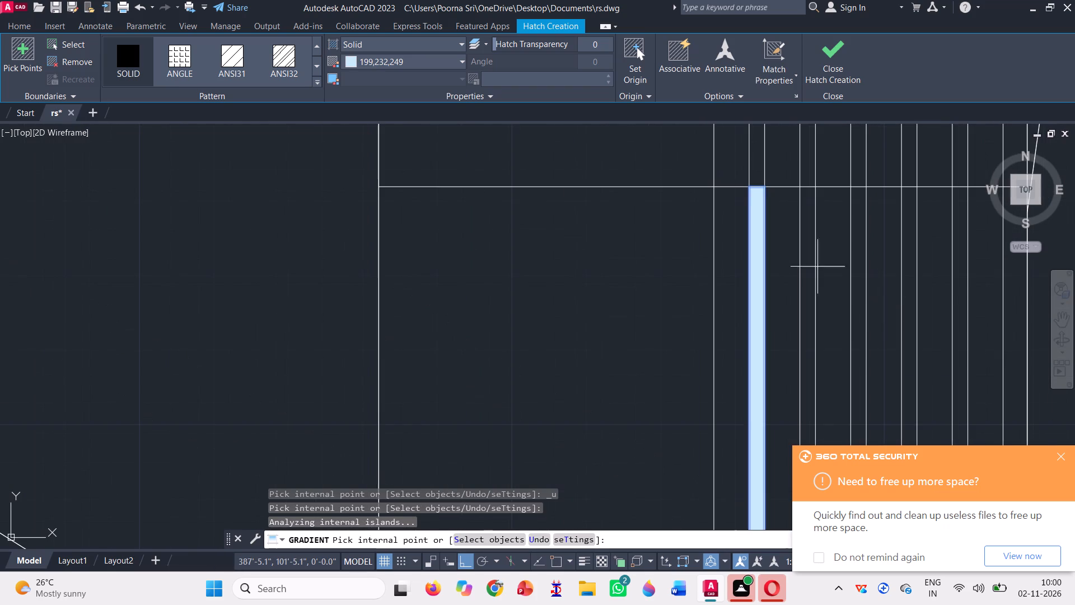
click(808, 246)
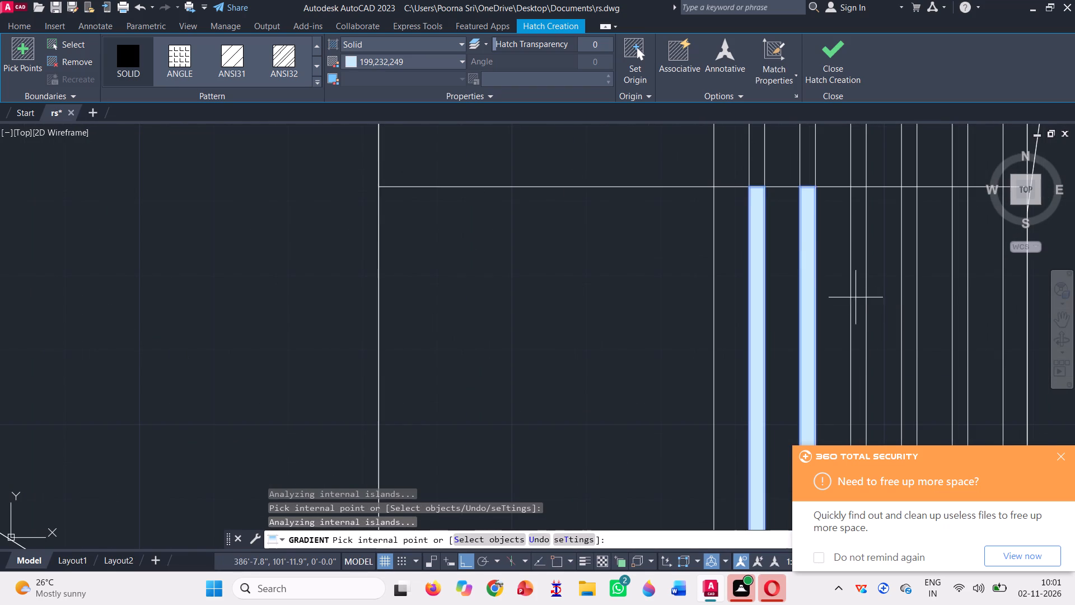
click(858, 304)
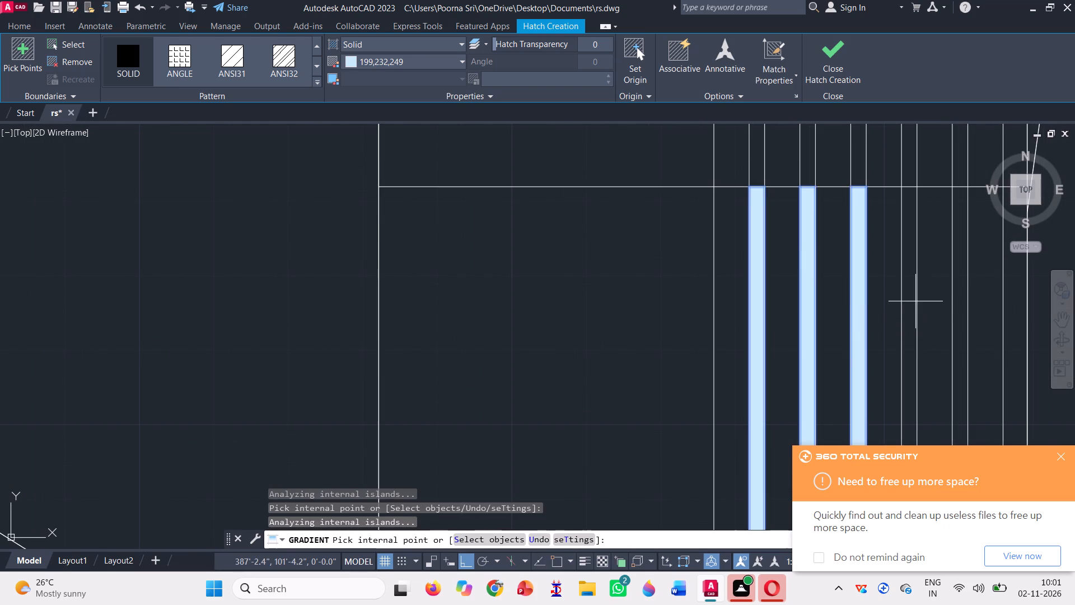
click(912, 301)
click(955, 320)
scroll(952, 319, down, 3)
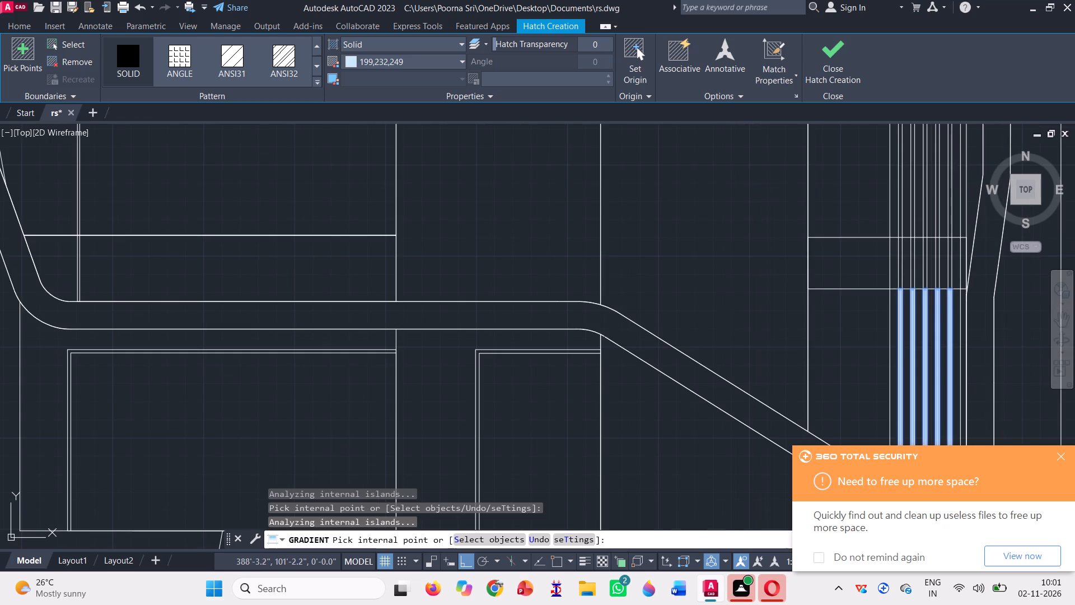
scroll(948, 305, up, 2)
click(990, 319)
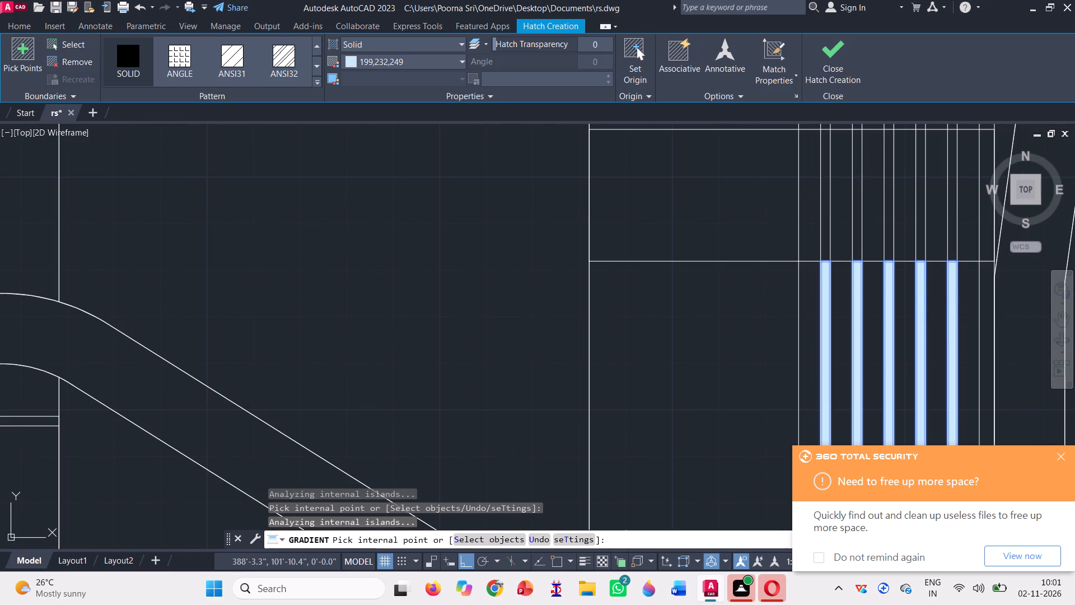
scroll(989, 319, down, 3)
scroll(791, 296, down, 4)
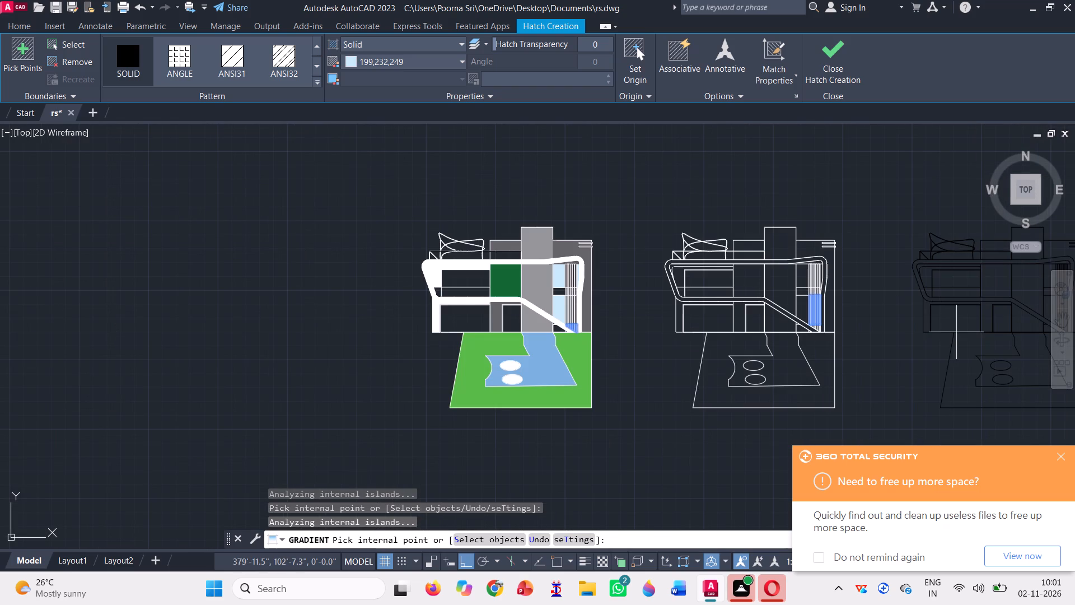
key(Return)
Copy the pale blue bar fill from the unfilled elevation to the rendered one, using their matching southeast ground corners as base and destination.
scroll(784, 308, up, 3)
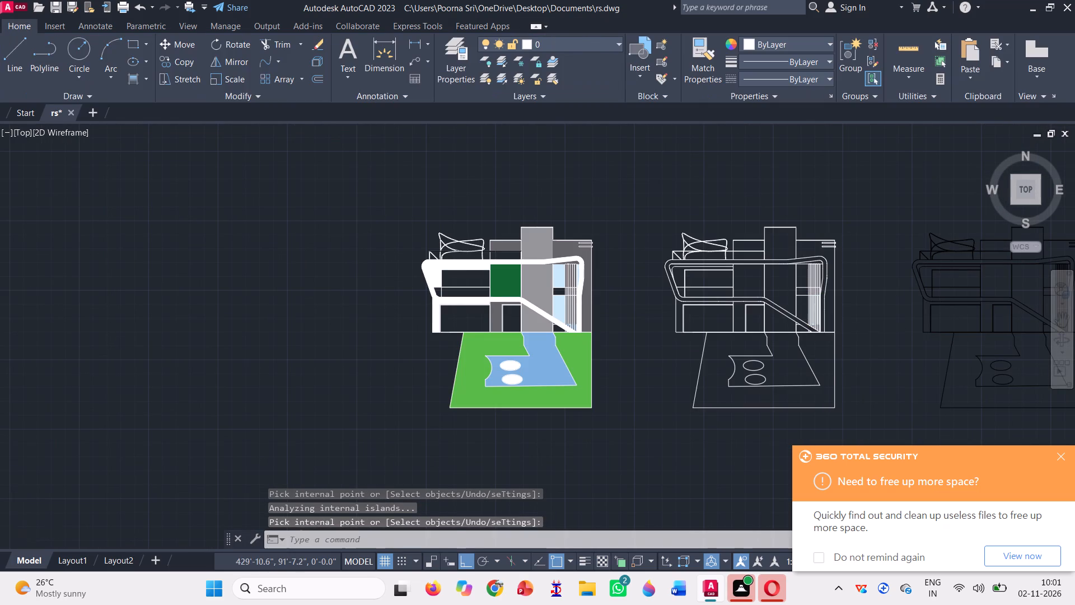
scroll(938, 320, up, 4)
click(886, 313)
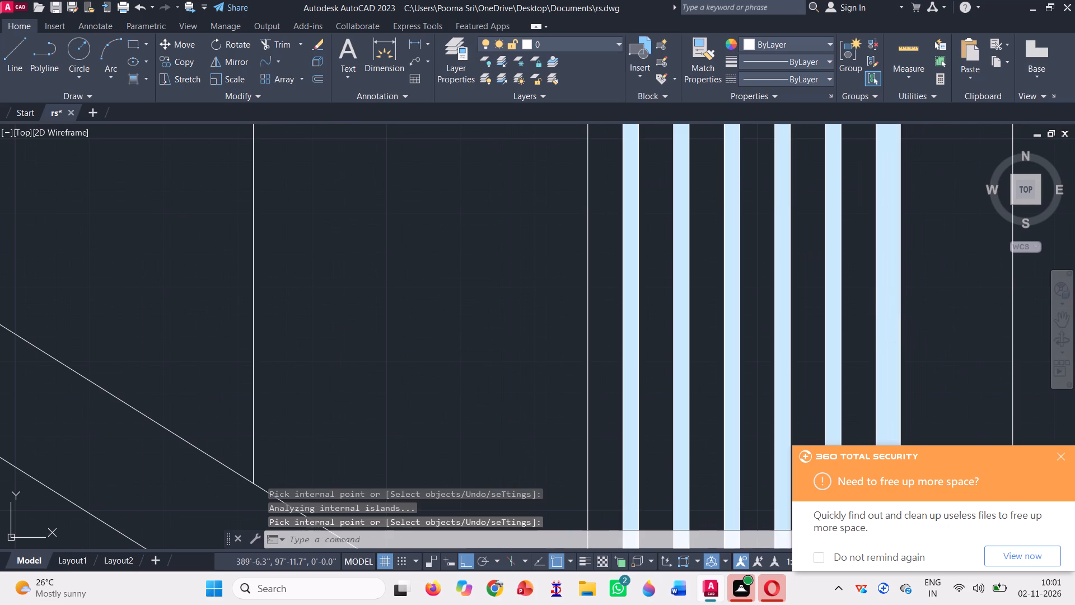
scroll(867, 323, down, 11)
text(co)
key(space)
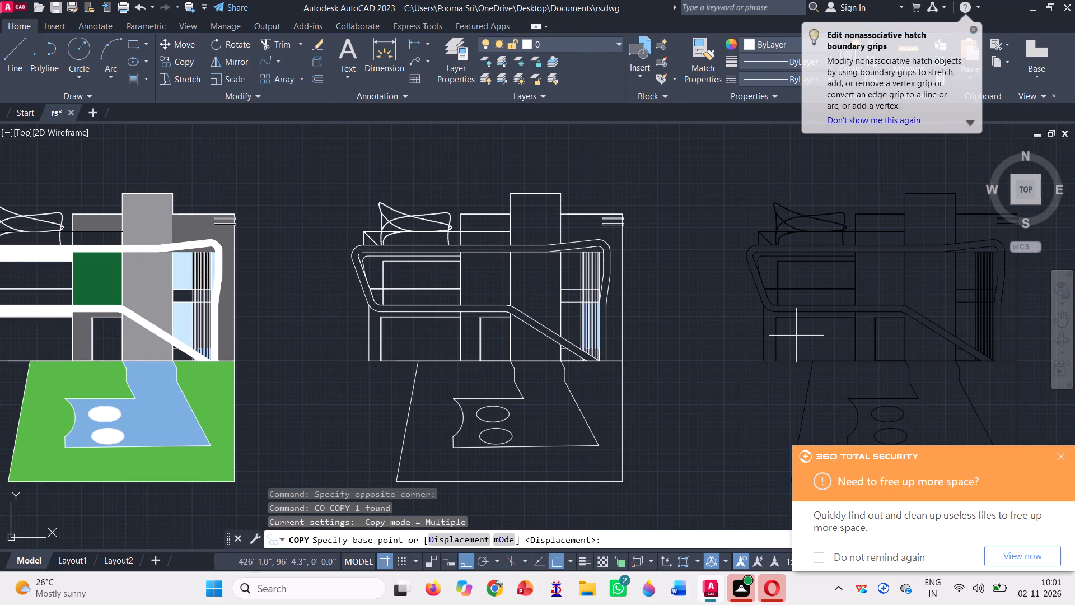
click(620, 480)
scroll(666, 468, down, 1)
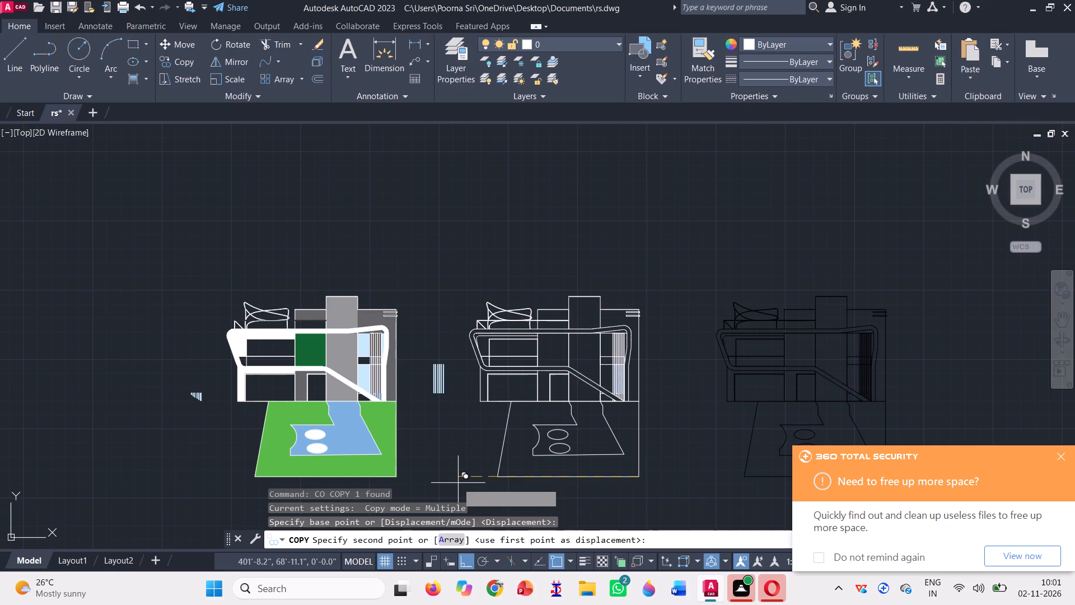
scroll(395, 490, up, 3)
click(394, 439)
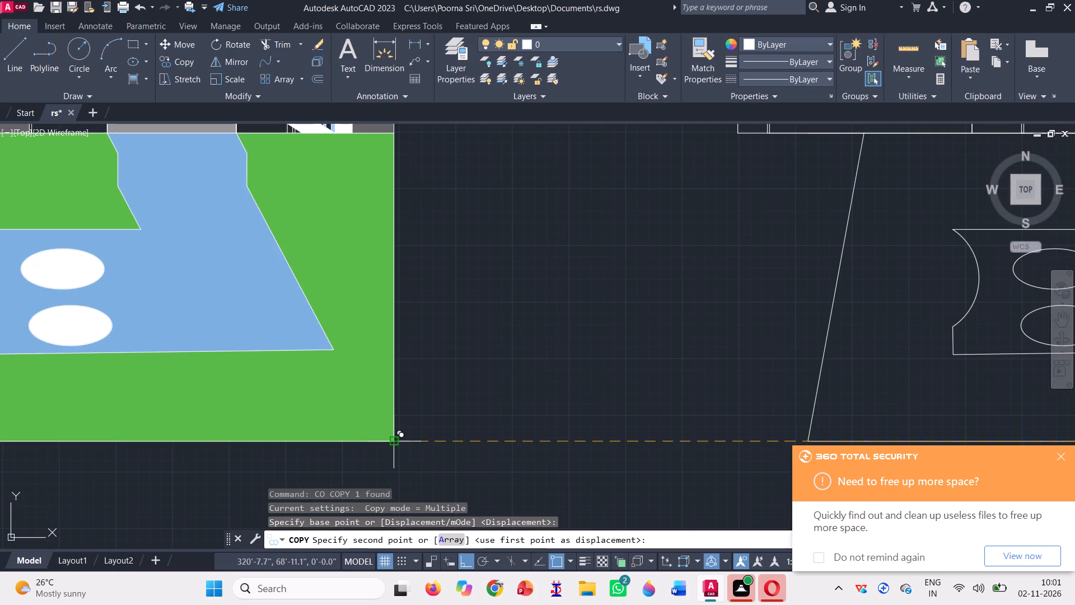
scroll(534, 435, down, 2)
key(space)
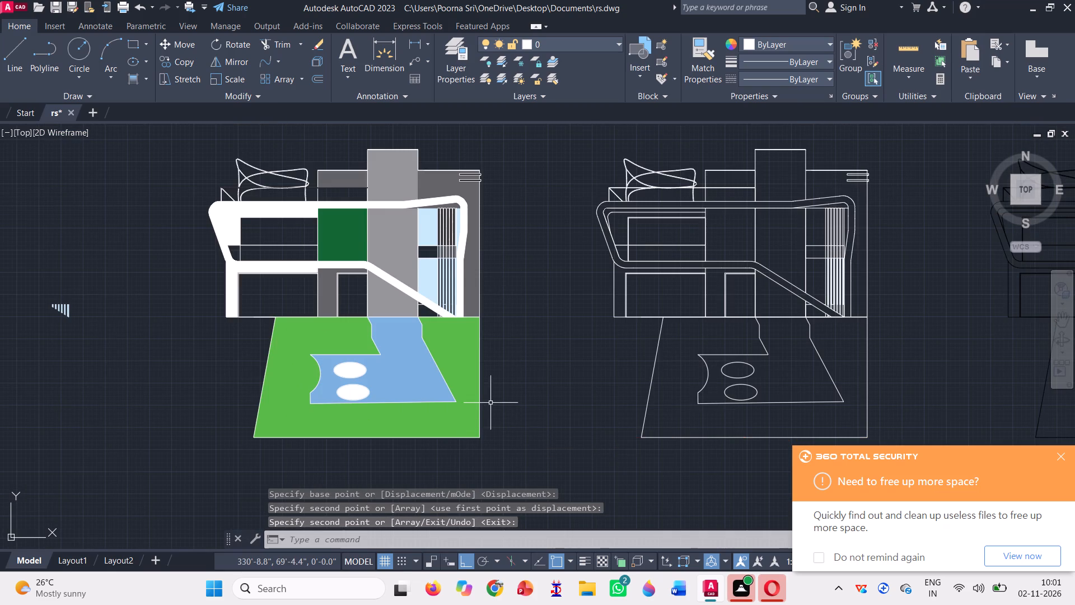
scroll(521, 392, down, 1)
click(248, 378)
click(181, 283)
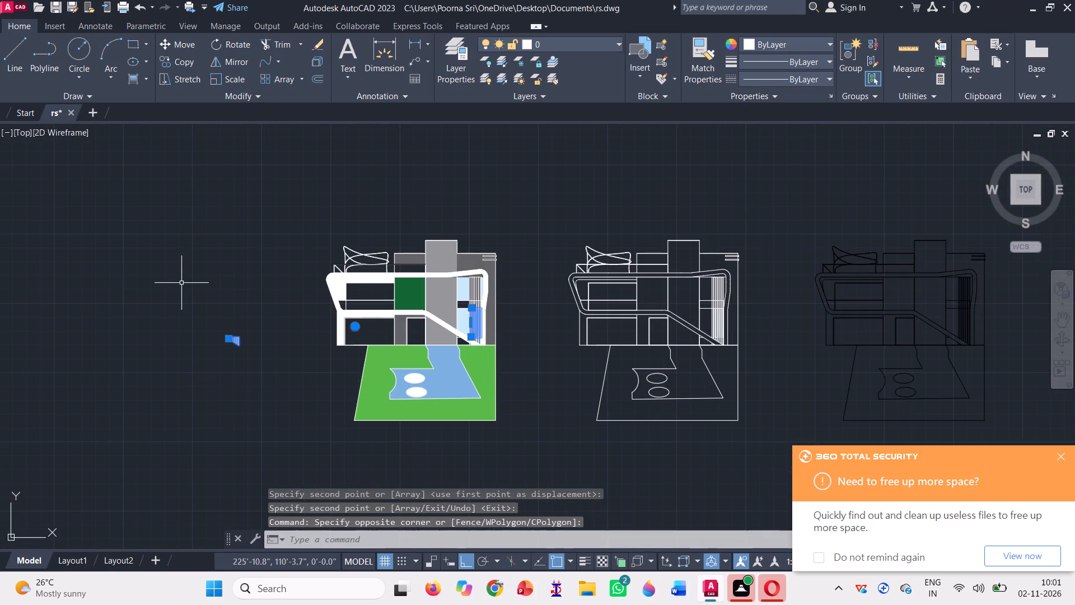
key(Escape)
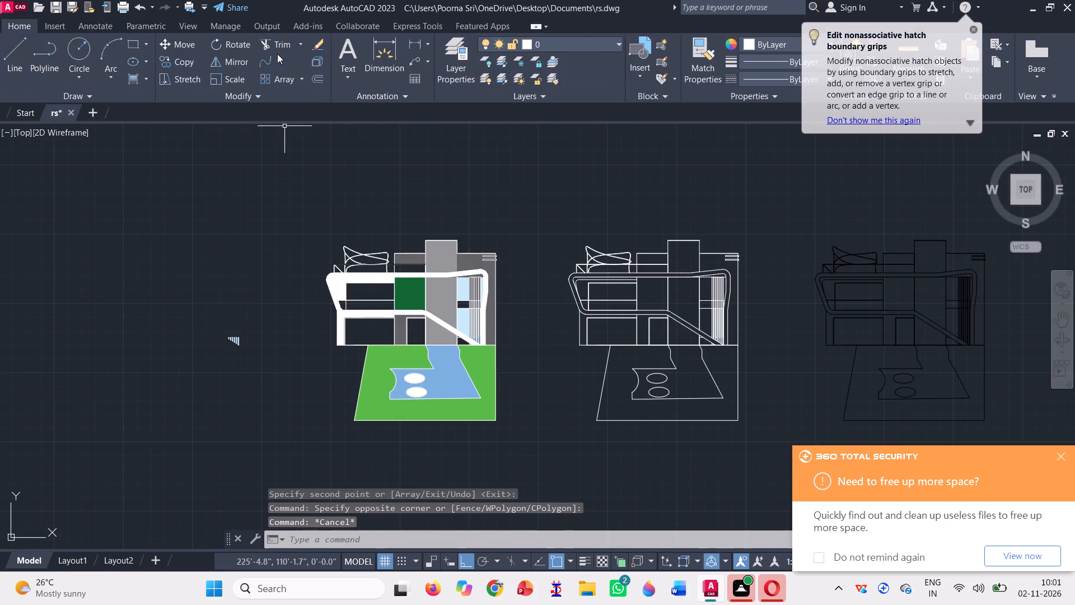
Trim away the third, fifth and sixth stray pale blue bar fills, counted from the west, in the group west of the rendered elevation.
click(268, 50)
scroll(218, 353, up, 3)
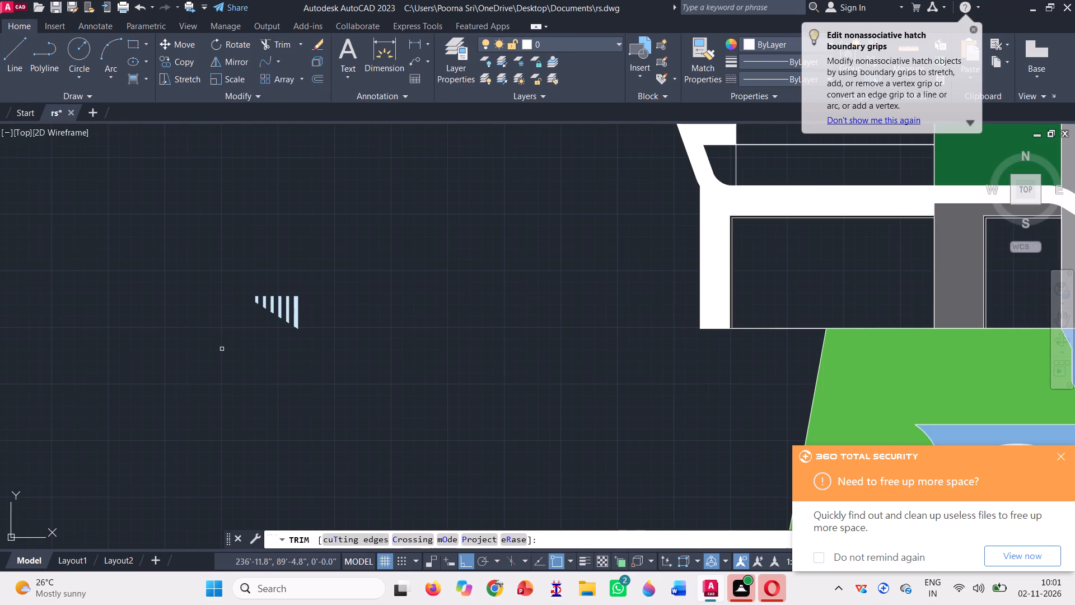
click(255, 301)
click(255, 301)
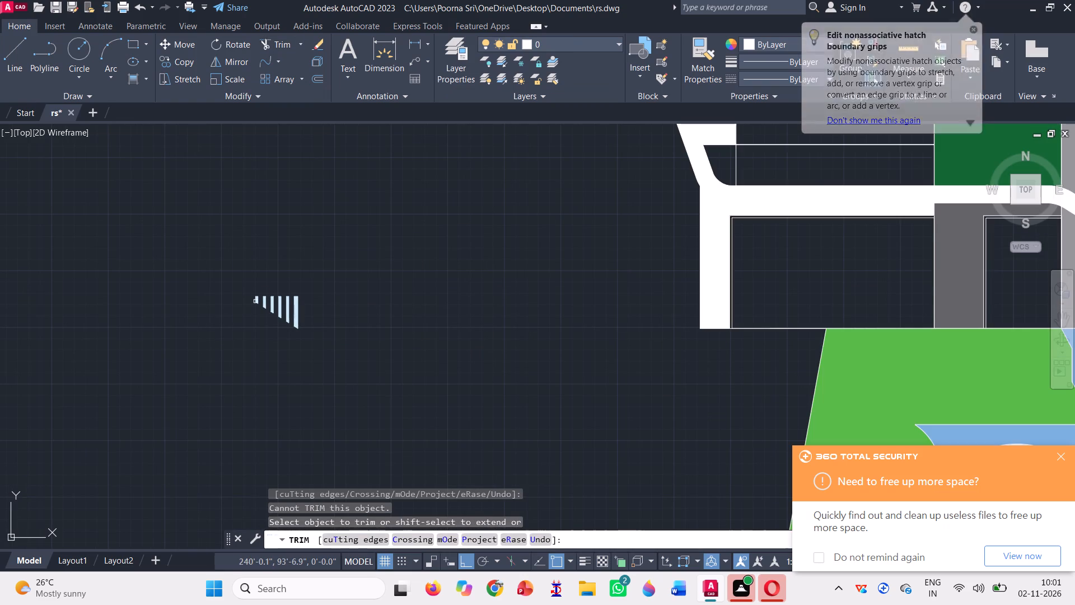
click(255, 301)
click(260, 301)
double_click(265, 301)
click(272, 306)
click(278, 305)
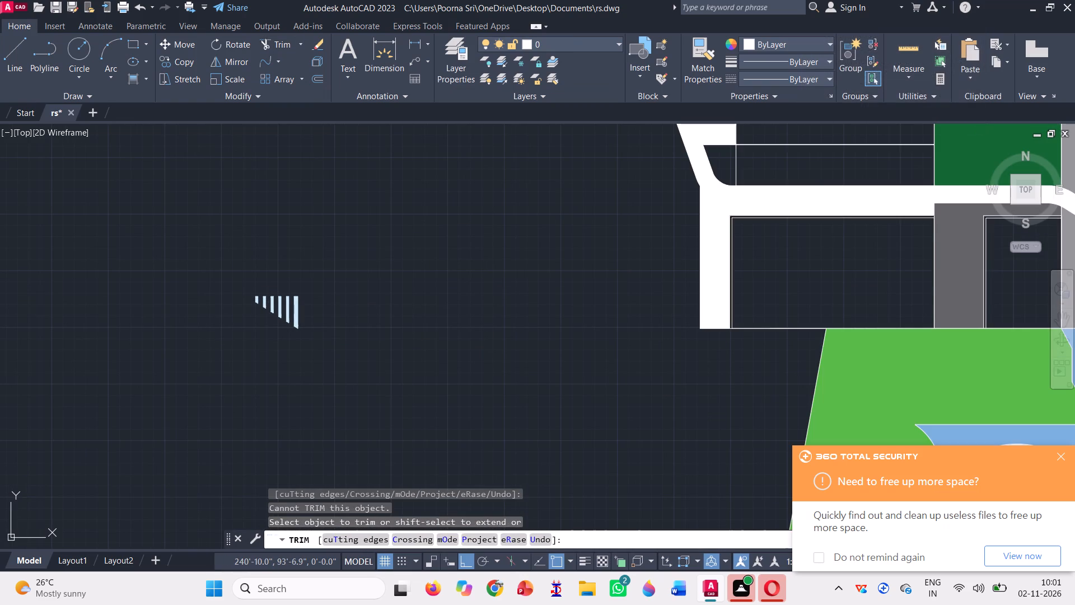
scroll(281, 309, up, 1)
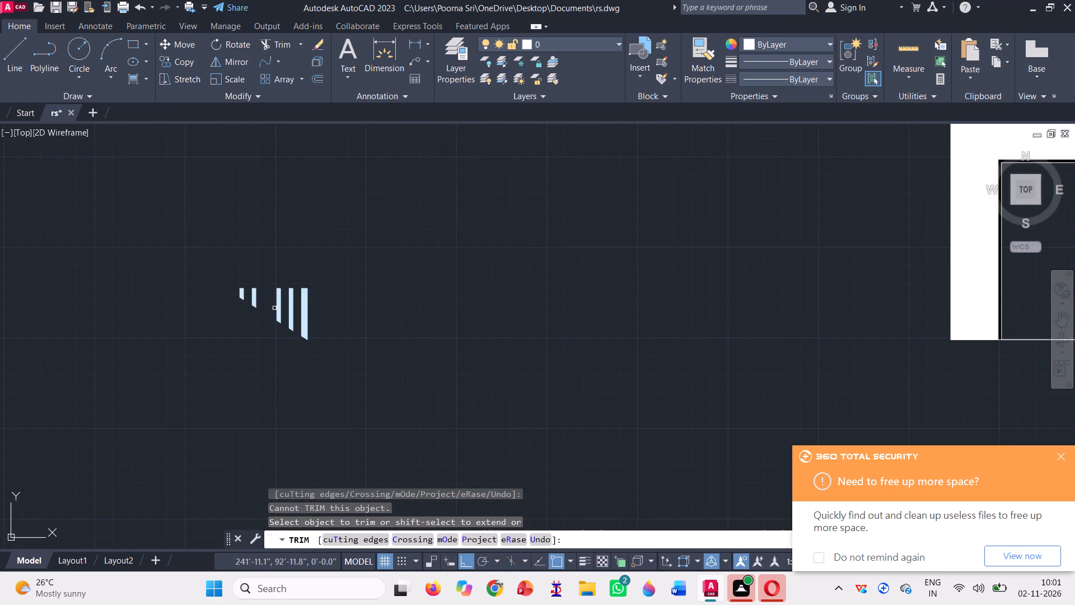
click(274, 308)
click(284, 313)
click(305, 314)
click(301, 311)
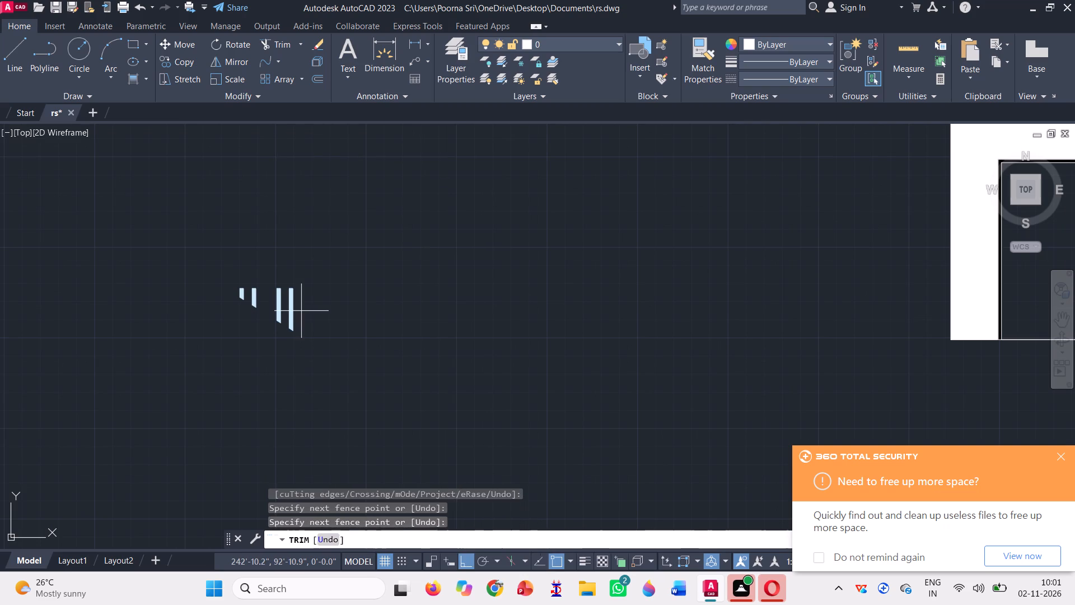
click(284, 317)
click(291, 318)
triple_click(289, 317)
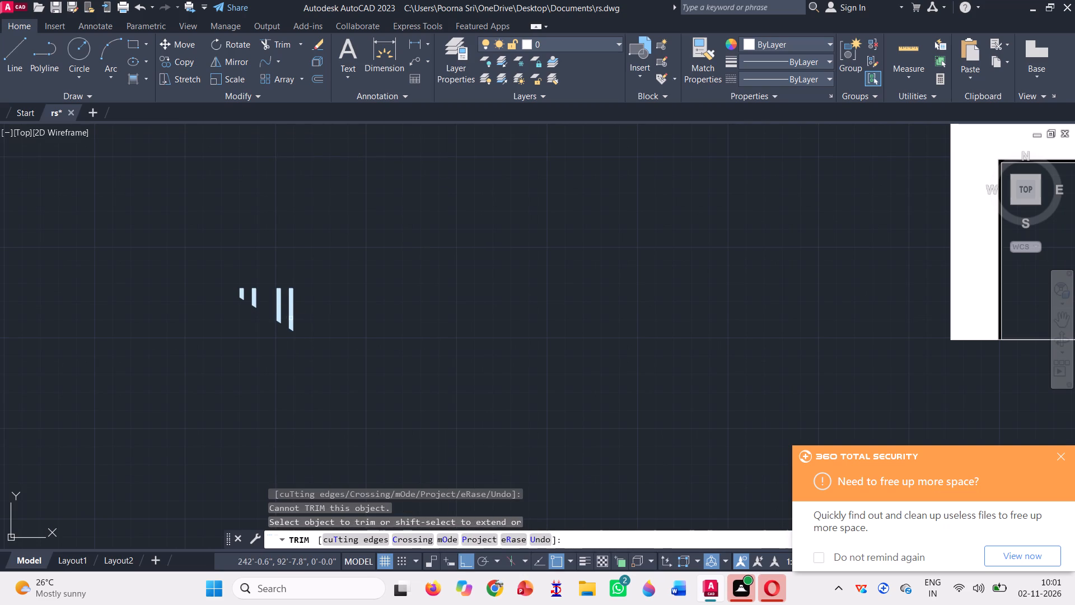
Trim away the three remaining stray pale blue bar fills west of the rendered elevation.
scroll(285, 311, up, 3)
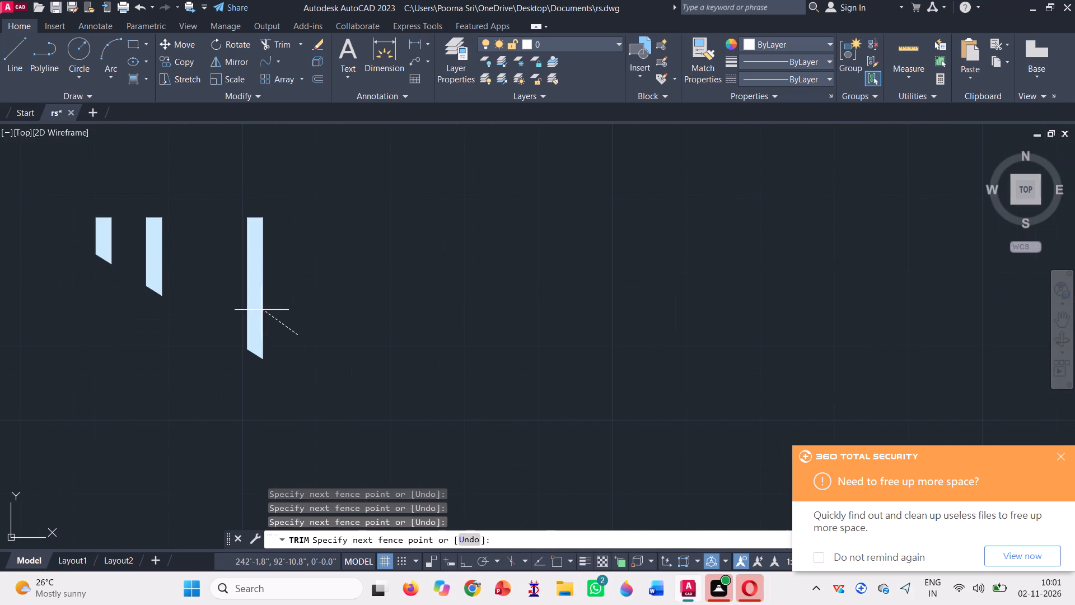
click(261, 309)
triple_click(254, 308)
double_click(254, 308)
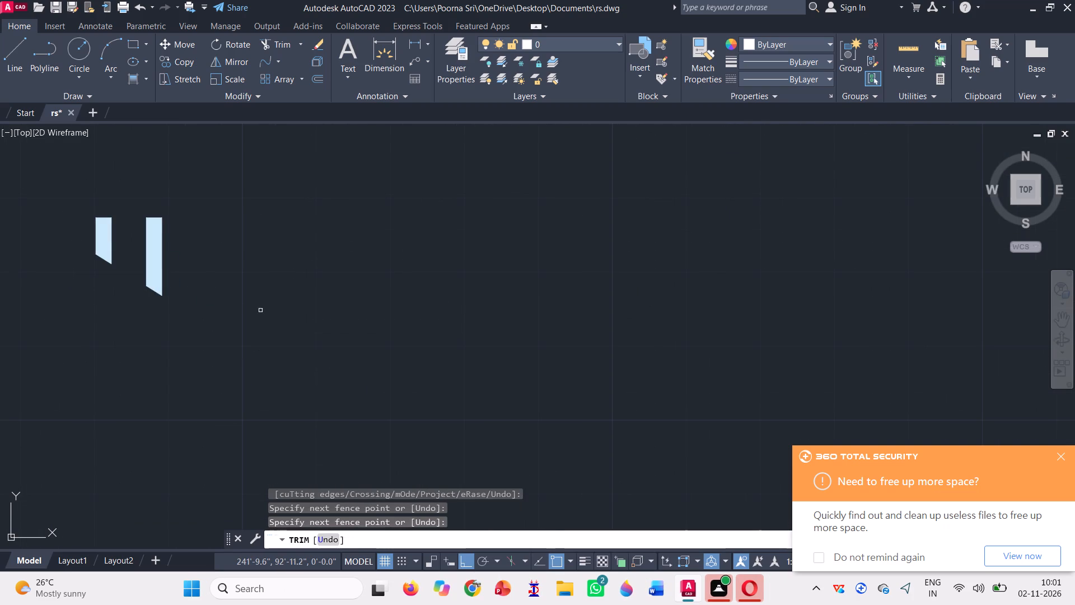
triple_click(150, 268)
click(150, 268)
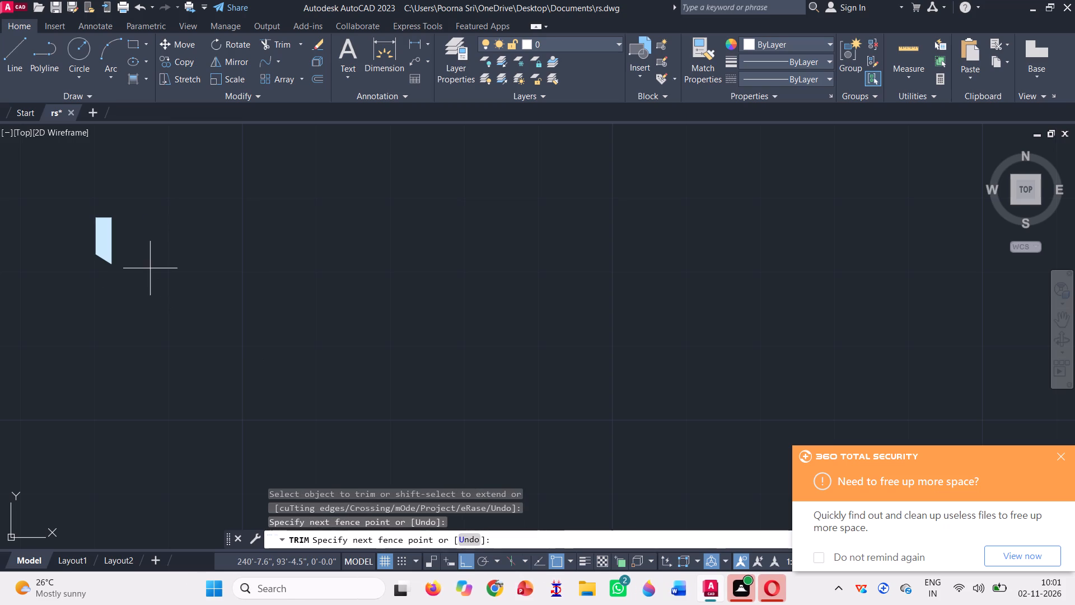
triple_click(101, 243)
triple_click(101, 243)
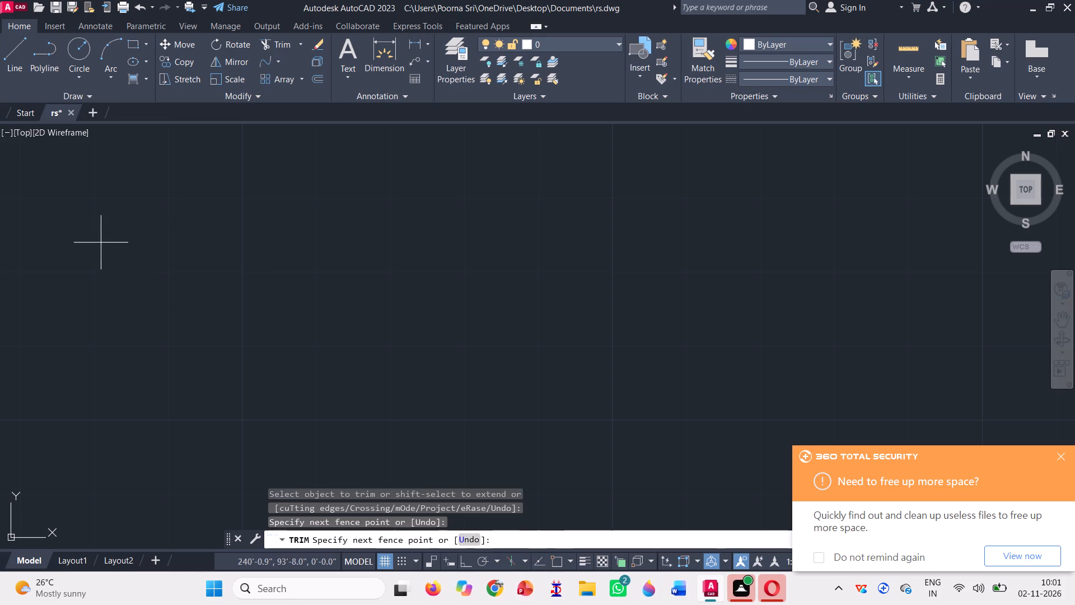
scroll(137, 311, down, 7)
click(137, 311)
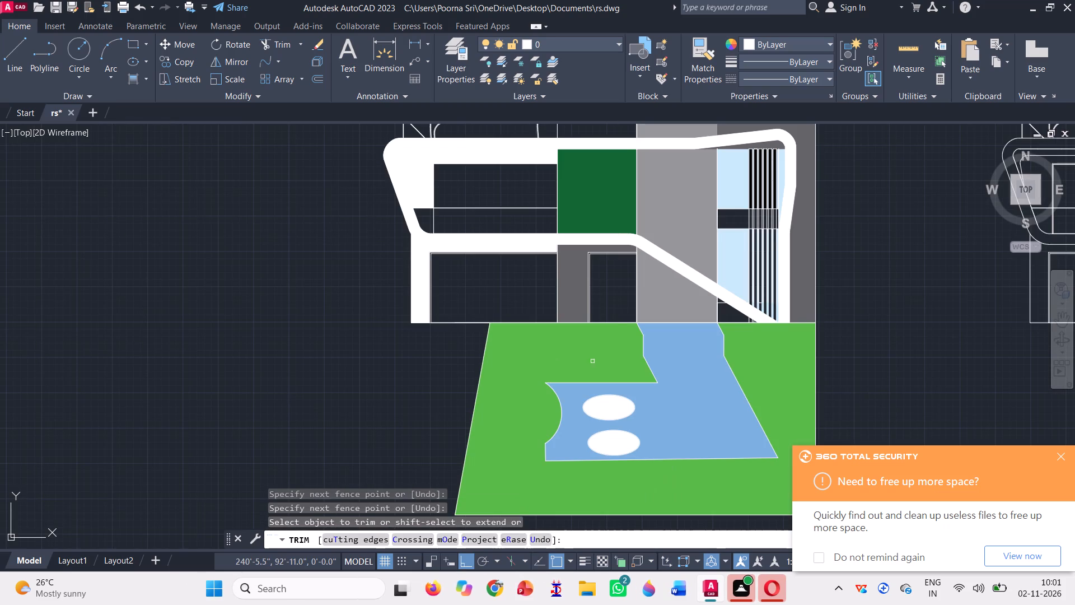
Trim away the six pale blue bar fills below the middle band on the unfilled elevation copy.
scroll(118, 385, down, 1)
scroll(954, 287, up, 3)
scroll(792, 329, up, 3)
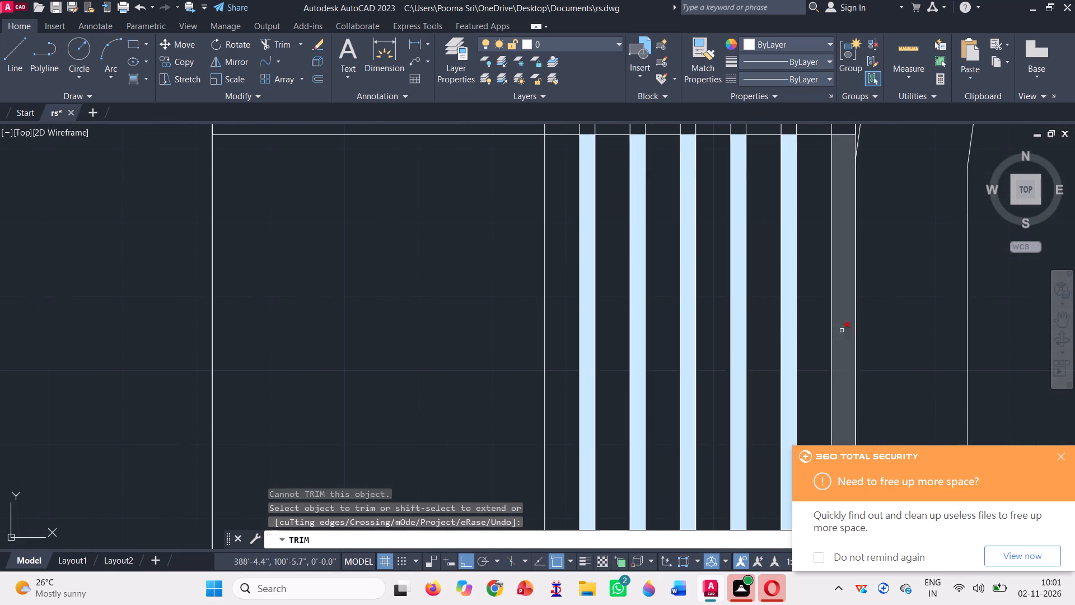
click(842, 331)
click(792, 310)
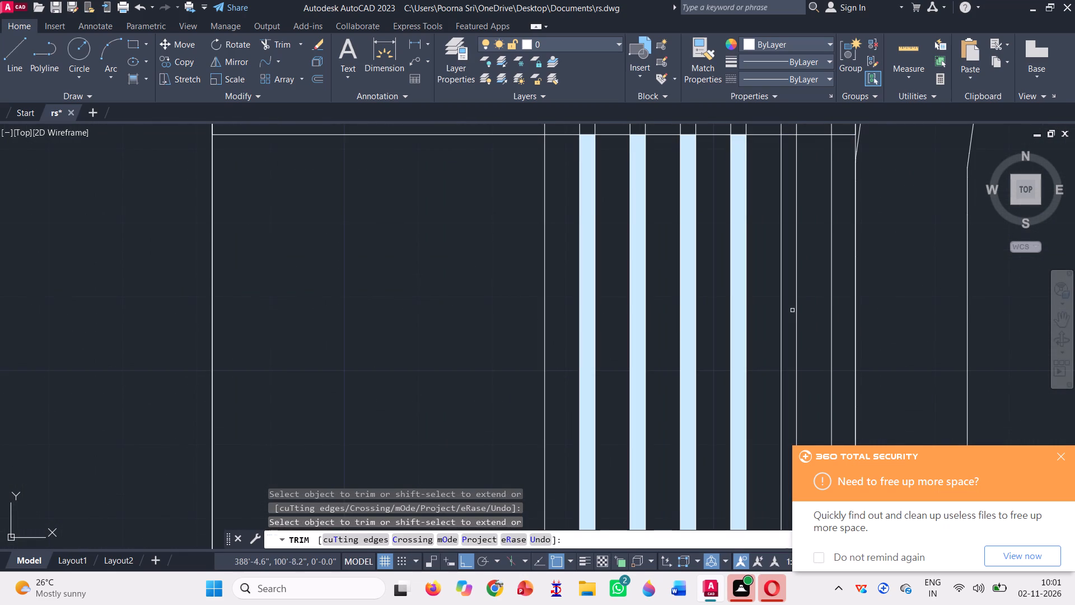
click(740, 288)
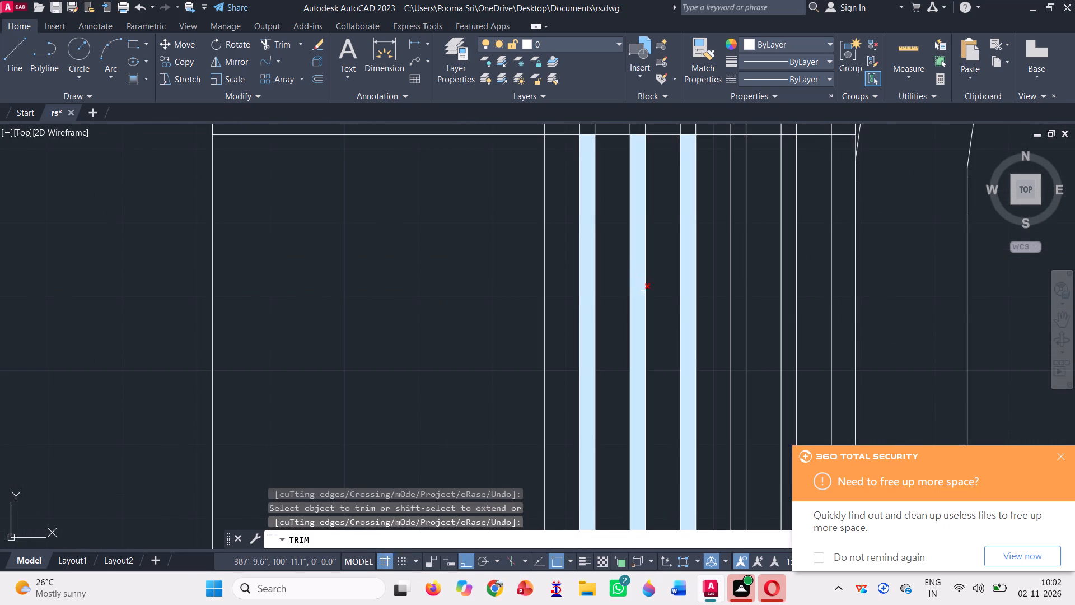
click(690, 362)
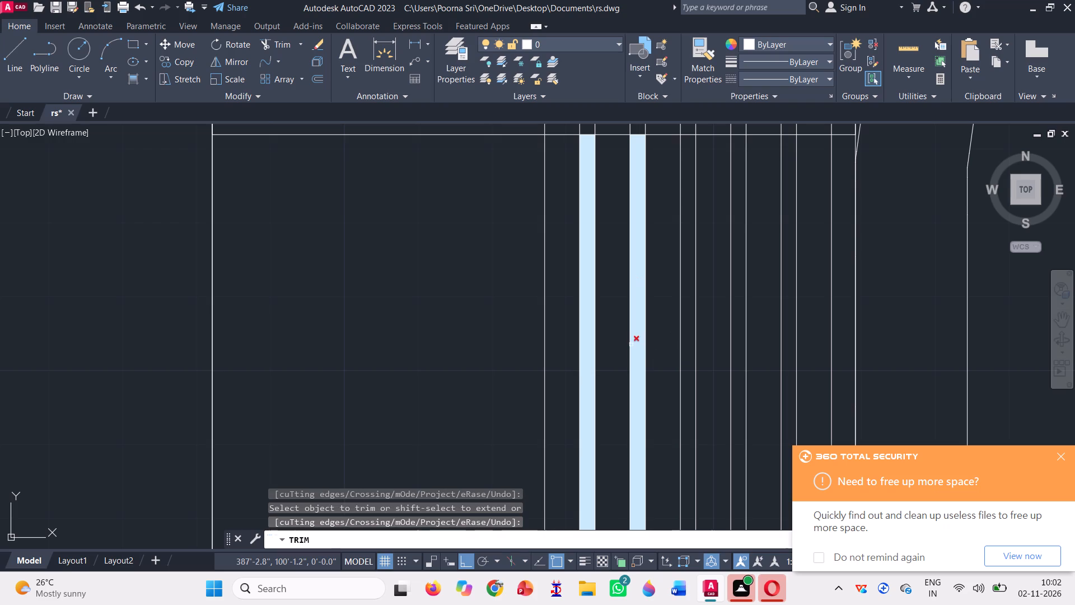
click(636, 357)
click(590, 348)
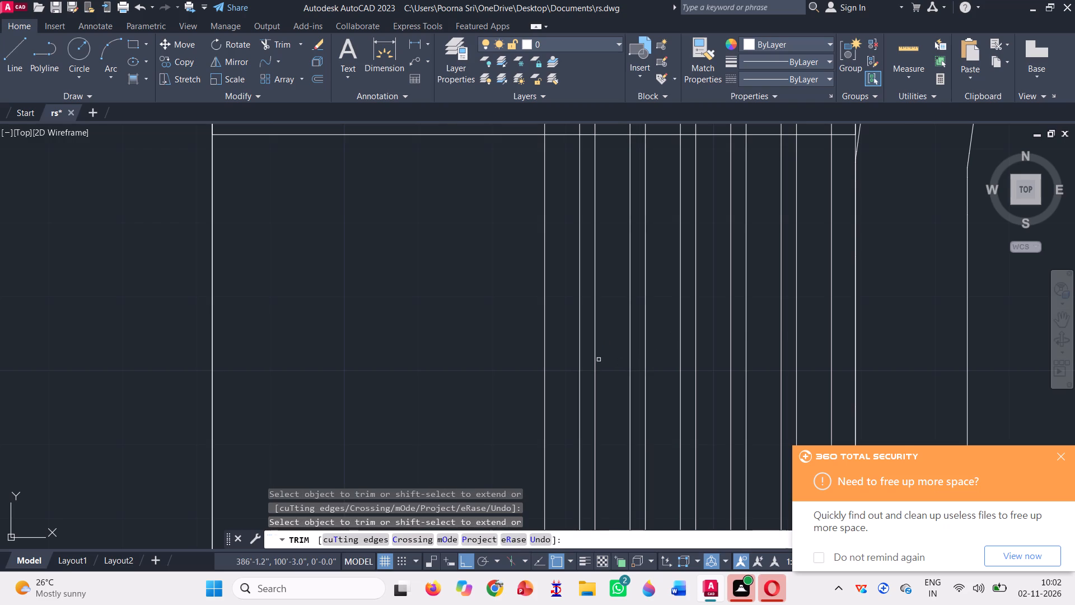
scroll(794, 394, down, 5)
scroll(836, 313, down, 2)
key(Escape)
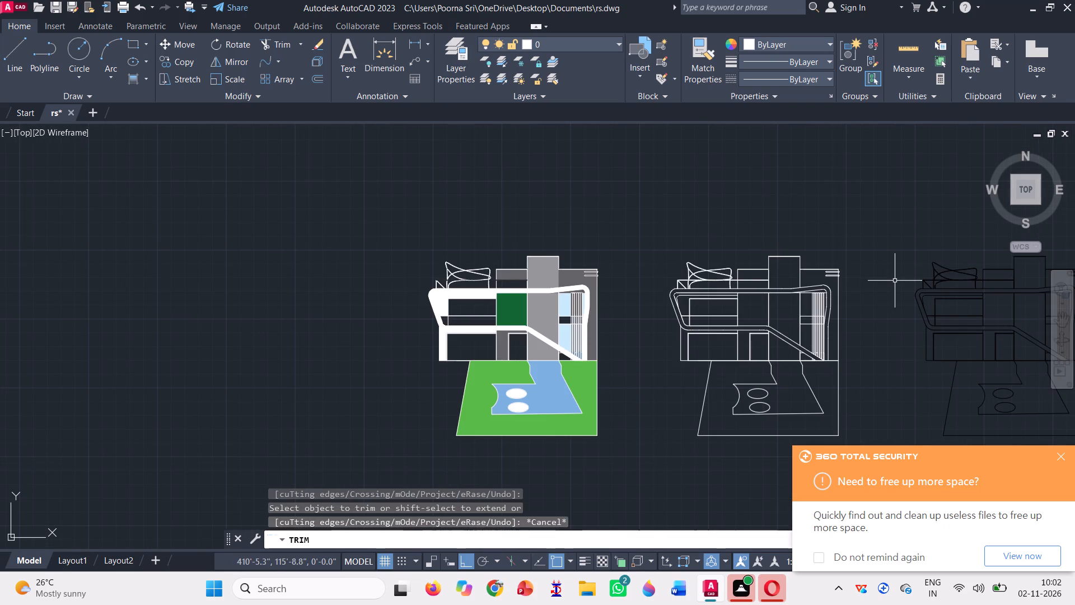
Fill both parts of the rendered elevation's upper-floor railing strip, west of the green panel, with solid colour 199,232,249.
scroll(498, 320, up, 2)
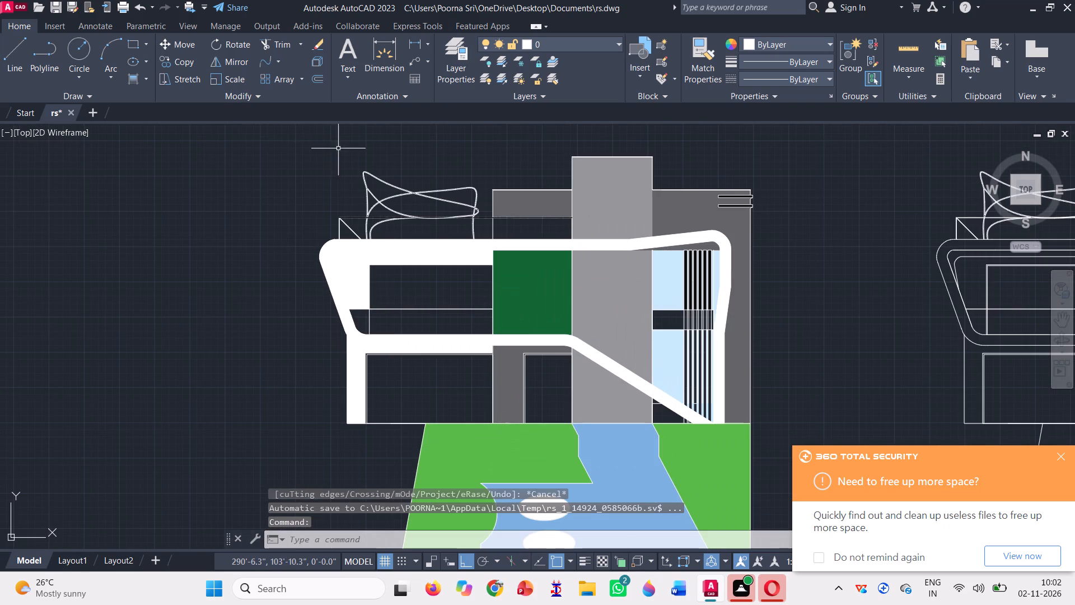
click(135, 75)
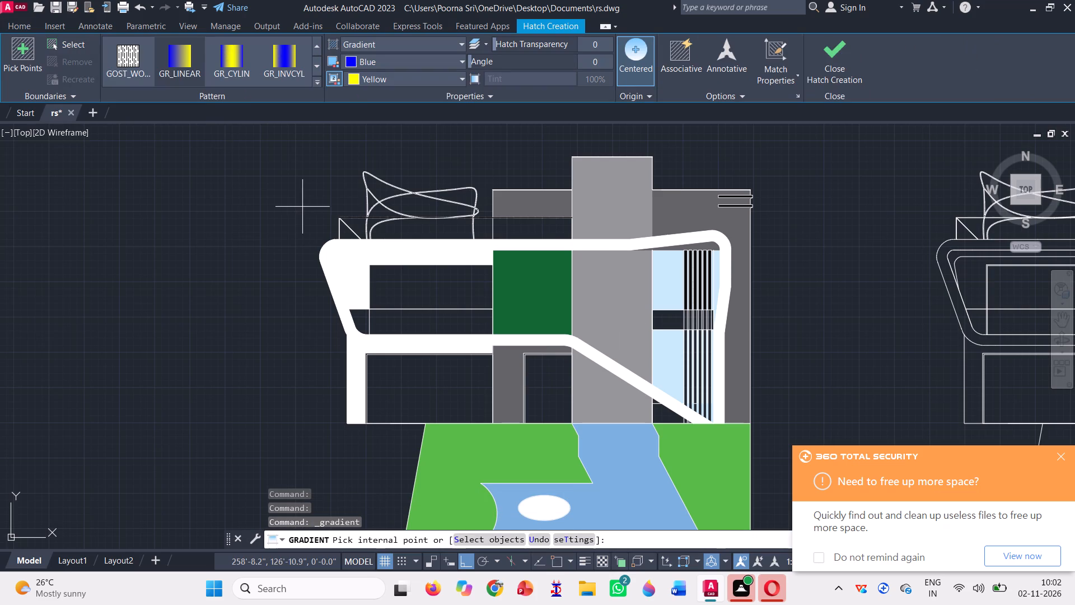
scroll(165, 57, up, 18)
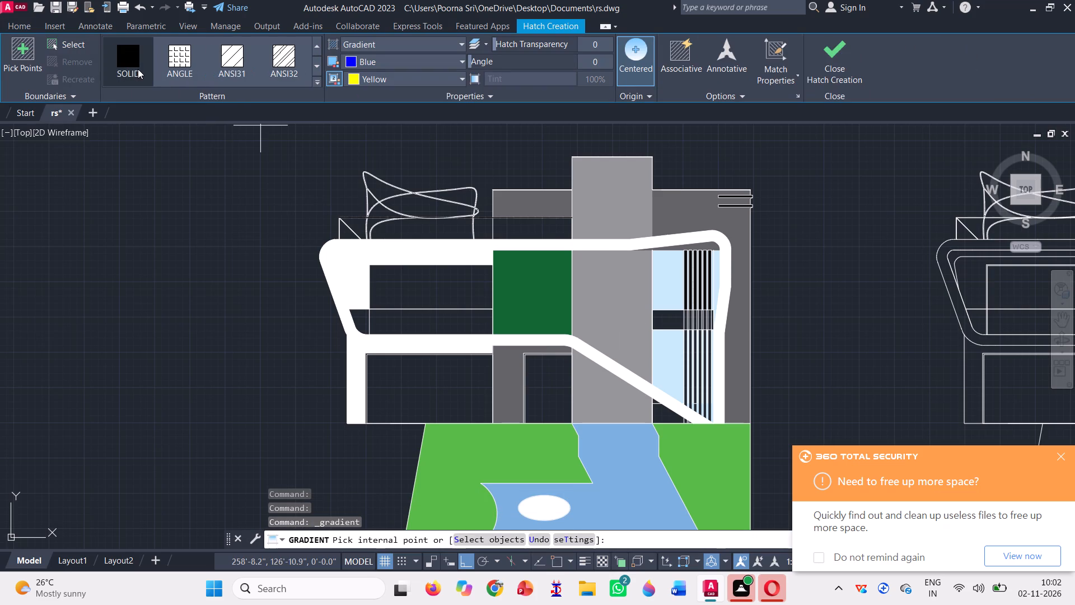
scroll(138, 69, up, 1)
click(135, 71)
click(380, 58)
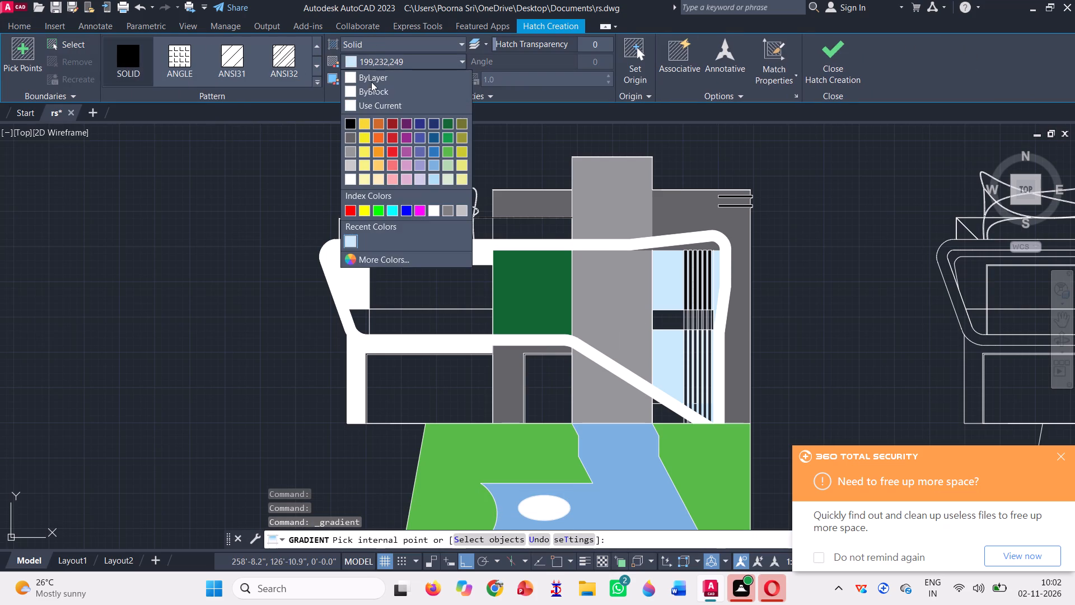
click(237, 229)
scroll(434, 356, up, 1)
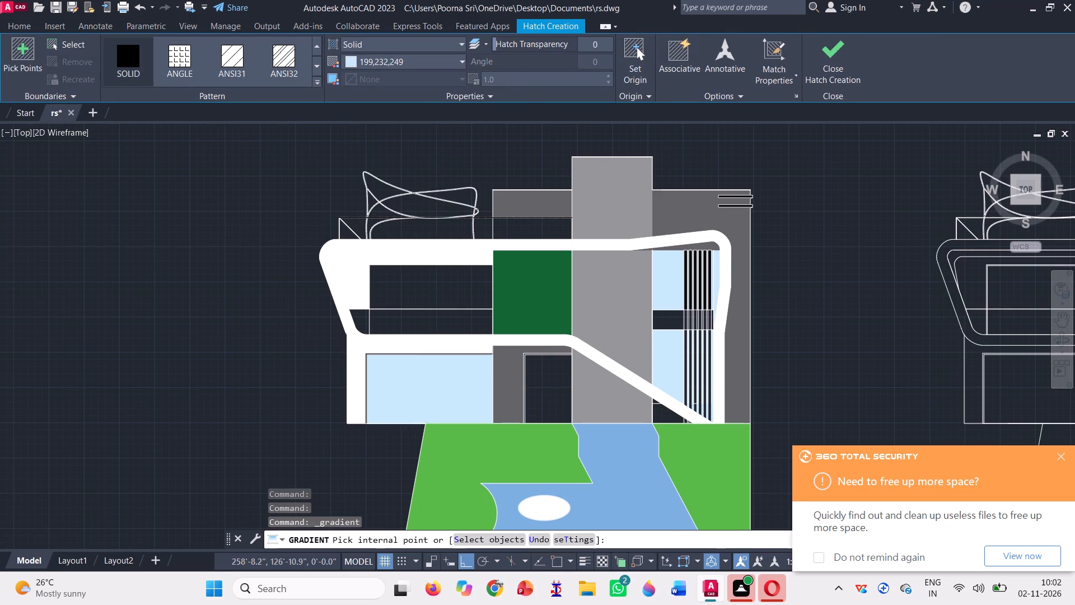
scroll(312, 298, up, 2)
click(312, 298)
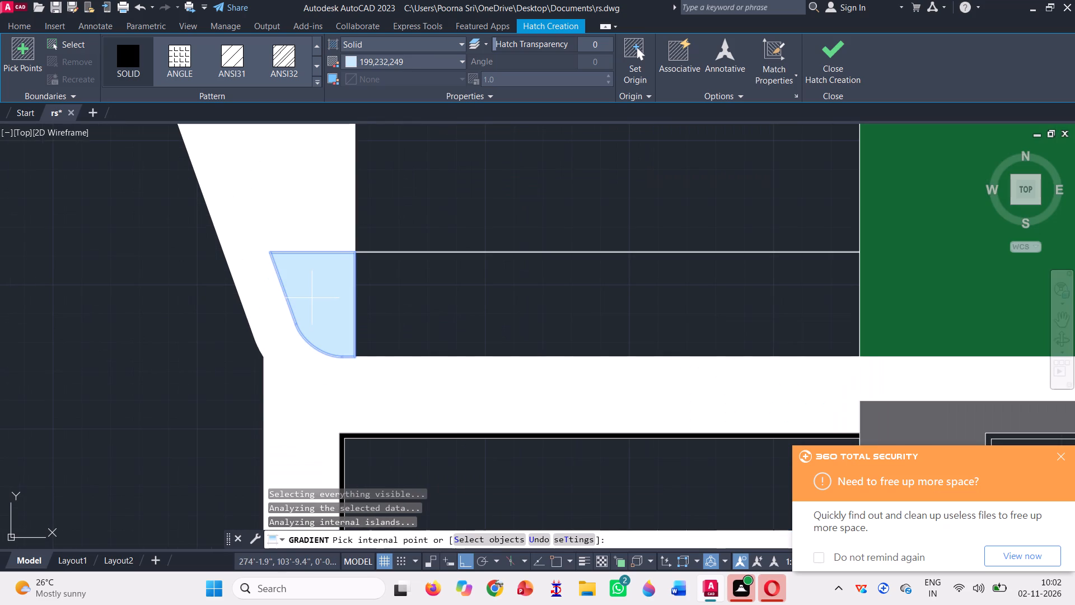
click(430, 297)
click(430, 297)
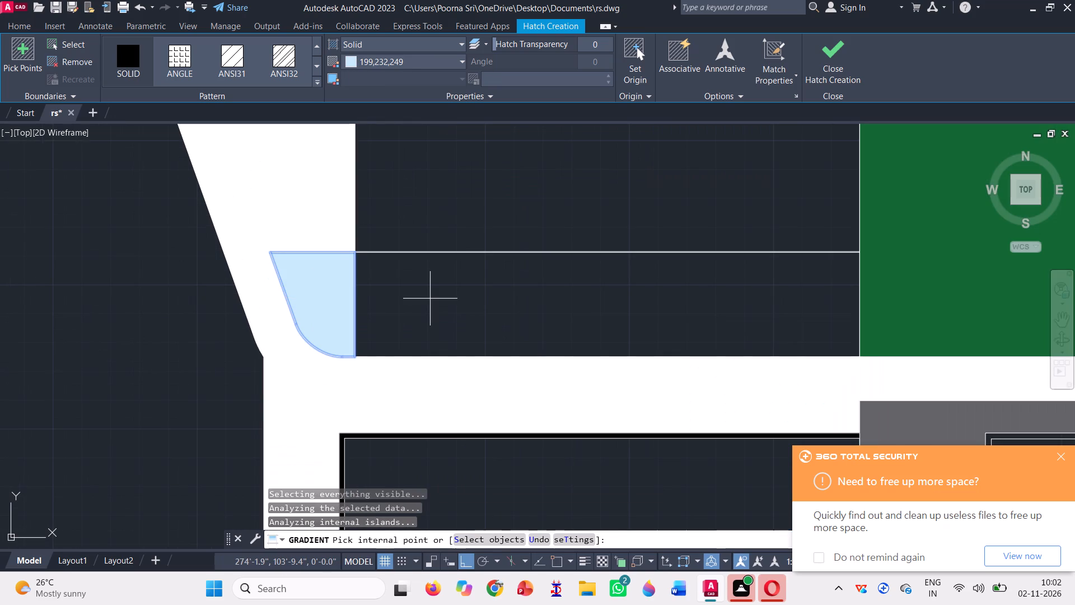
scroll(430, 297, down, 6)
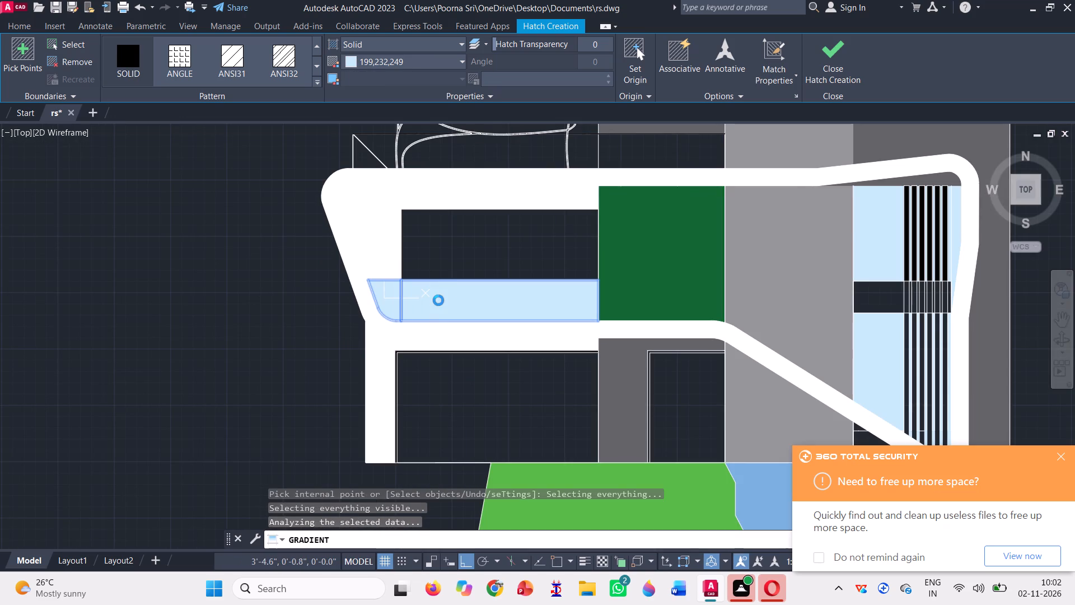
click(438, 300)
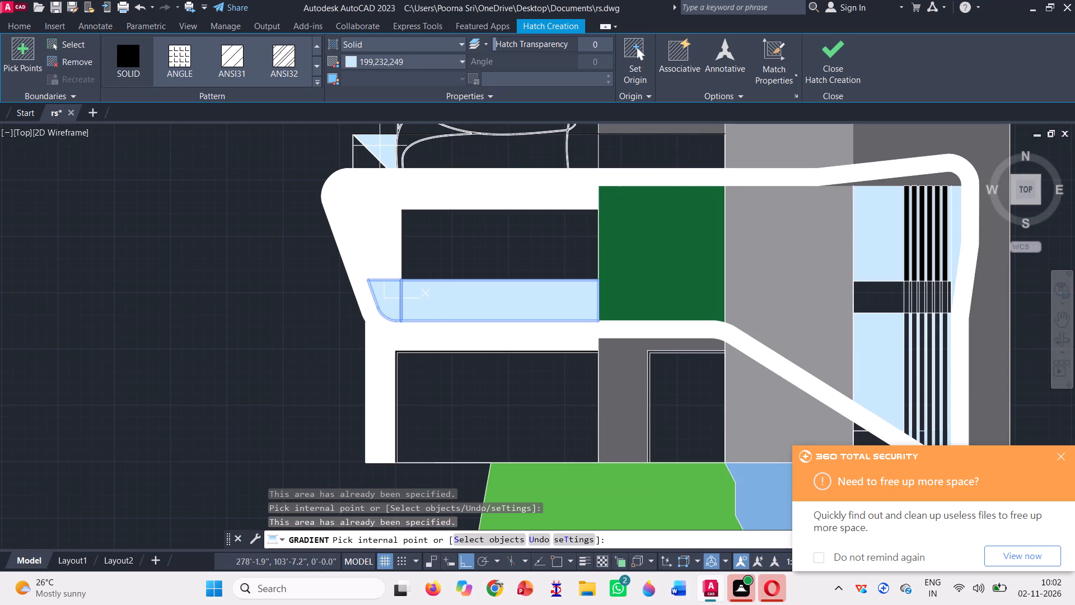
Fill the upper western triangle, the curved panel and the panel just east of it along the rendered roof parapet with the same pale blue.
click(380, 146)
scroll(428, 154, up, 1)
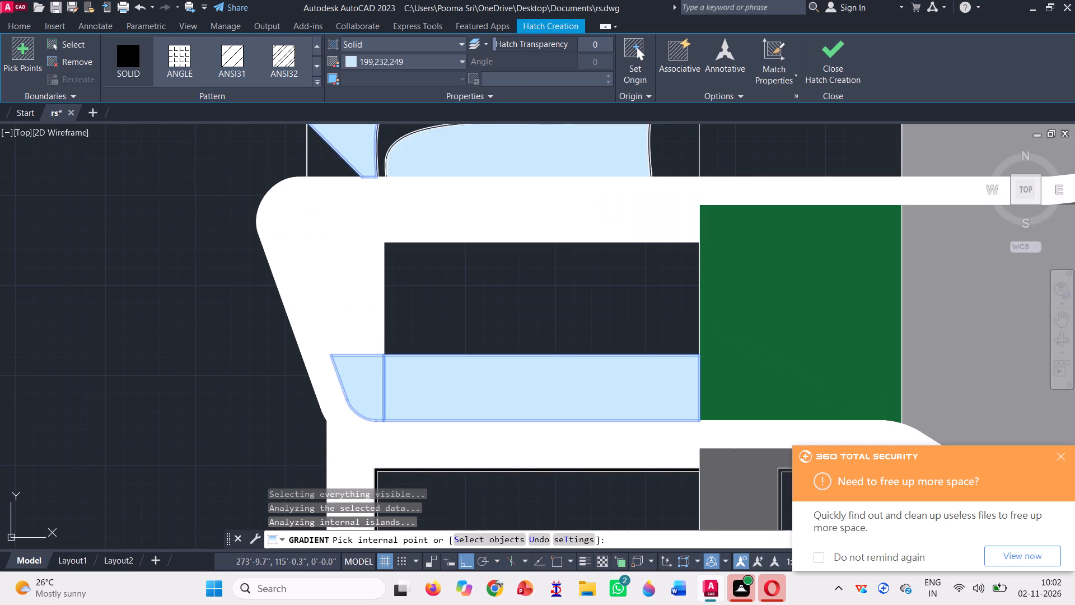
click(428, 154)
scroll(419, 188, down, 2)
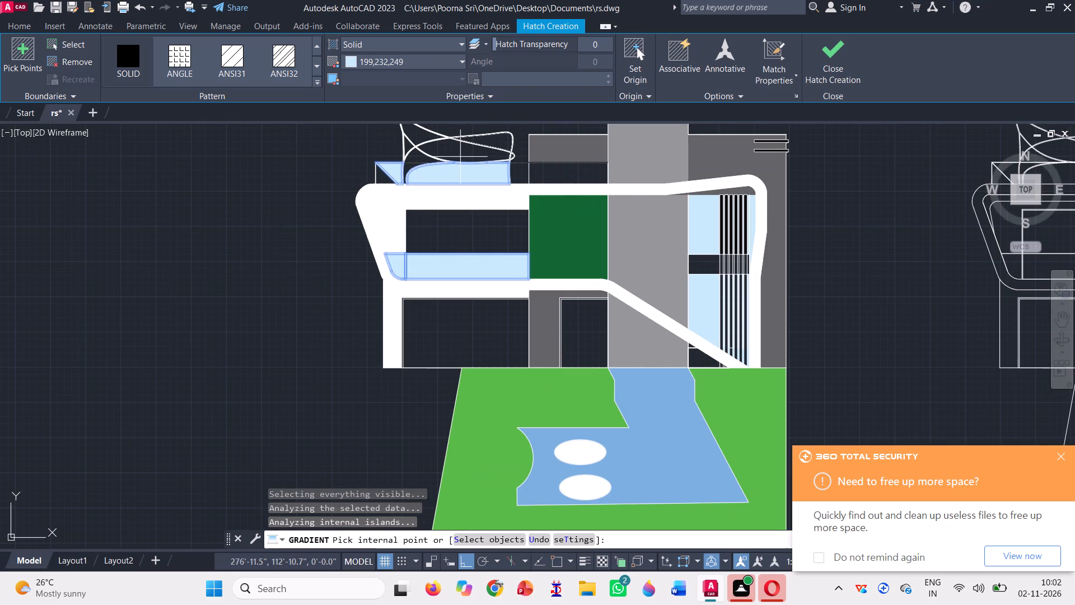
click(521, 177)
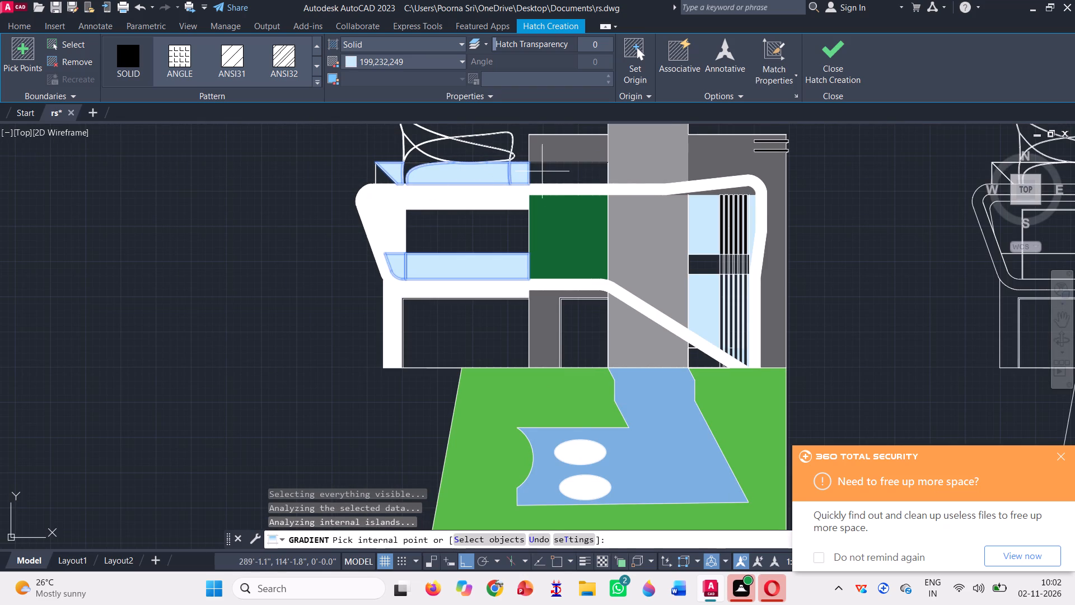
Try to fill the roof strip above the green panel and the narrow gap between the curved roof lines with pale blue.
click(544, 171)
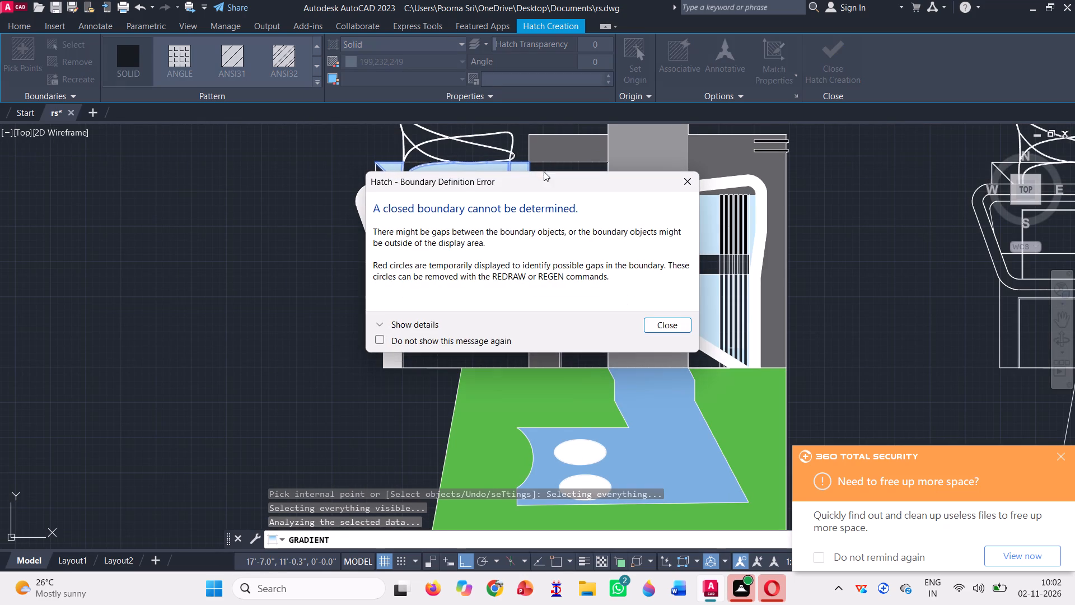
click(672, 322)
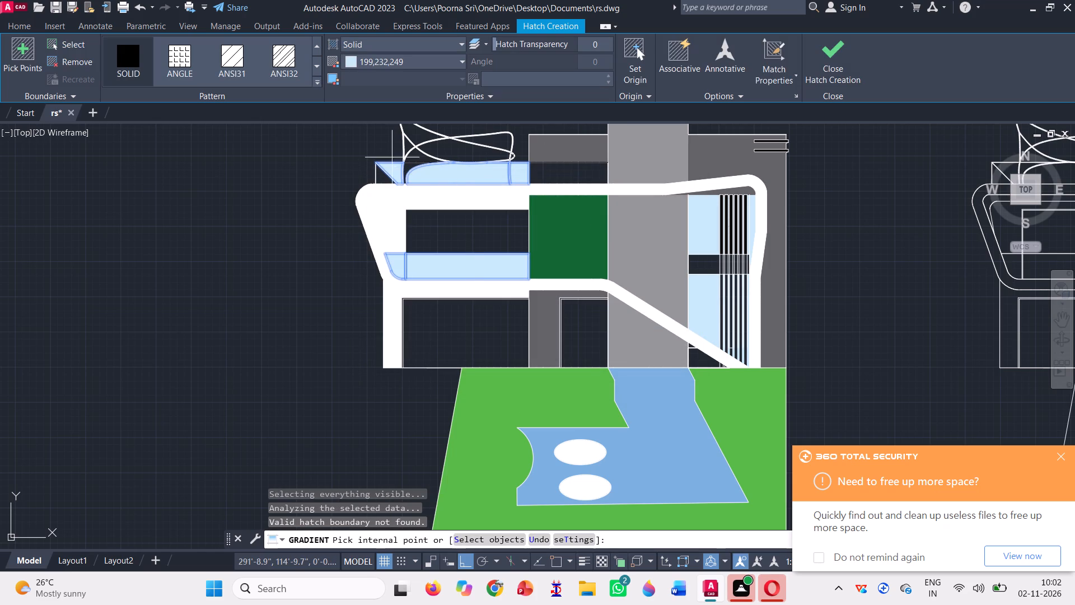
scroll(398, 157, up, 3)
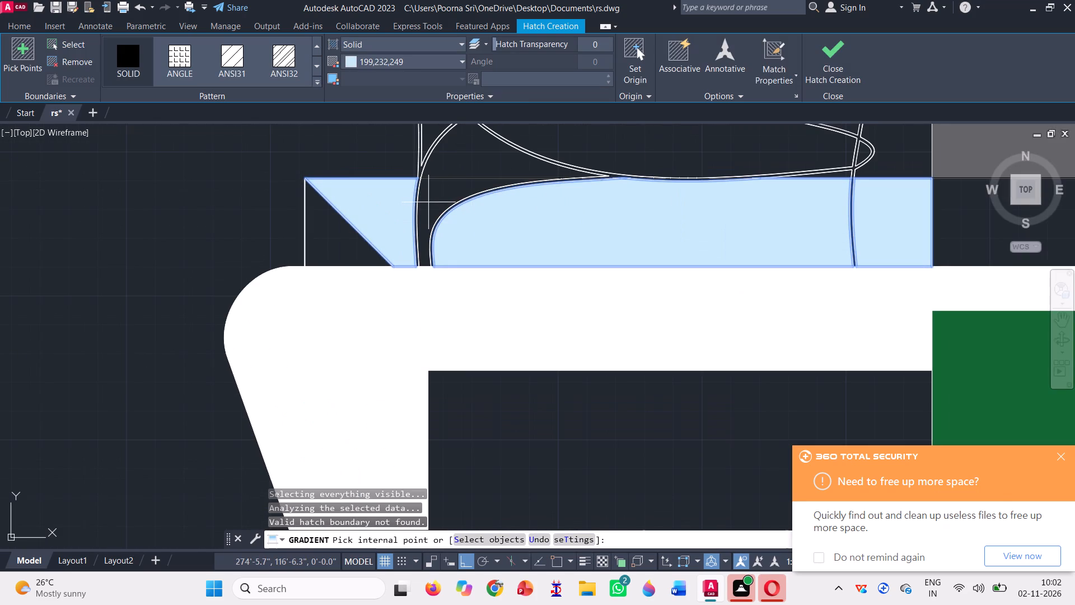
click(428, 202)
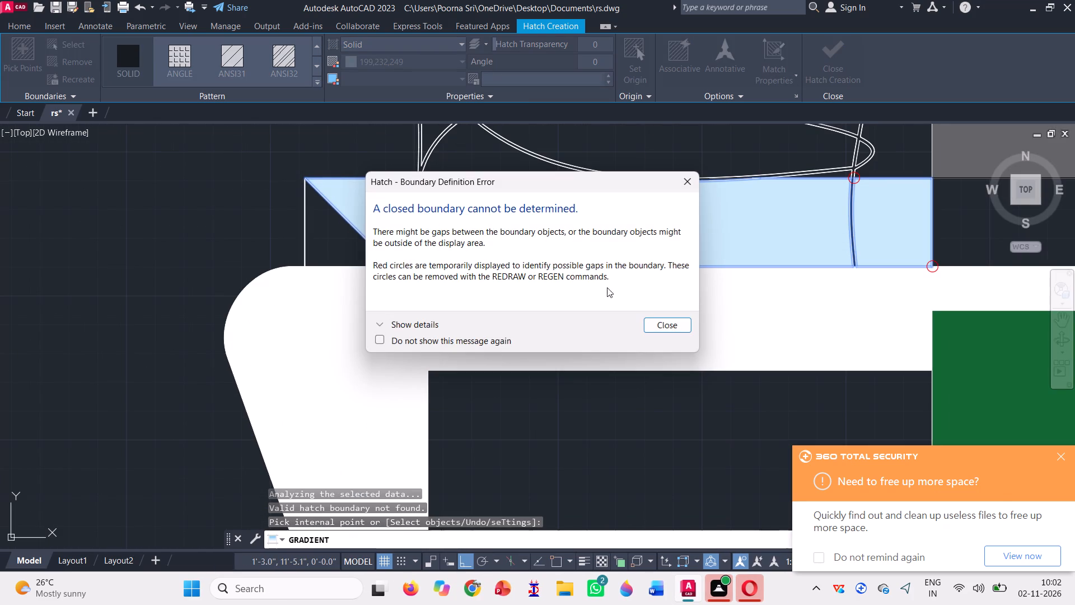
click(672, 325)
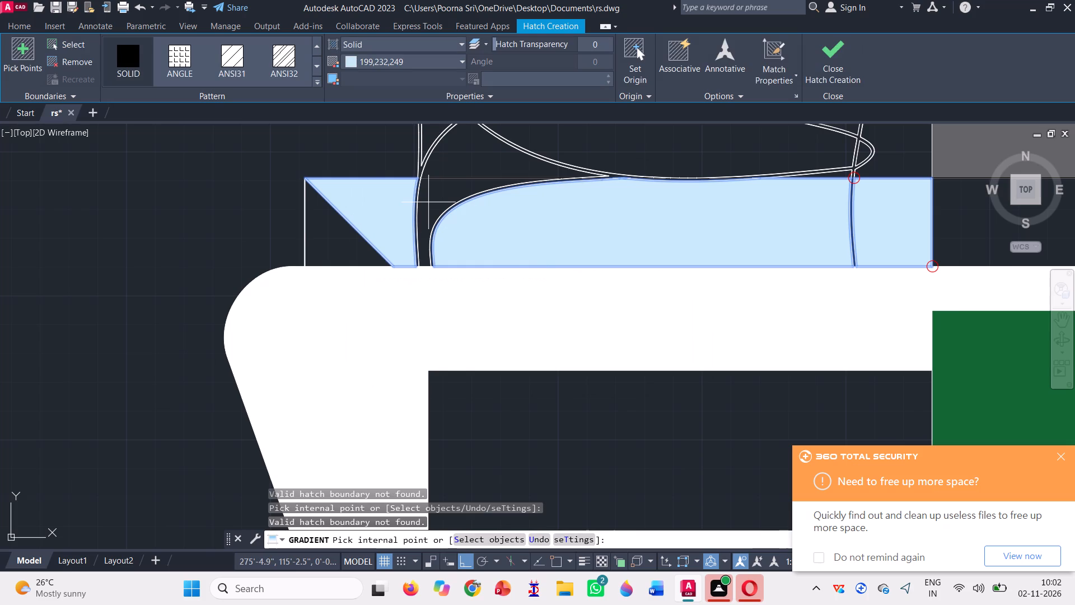
Fill the remaining triangle at the roof parapet's west end and the large ground-floor window with pale blue.
click(317, 233)
scroll(317, 233, down, 3)
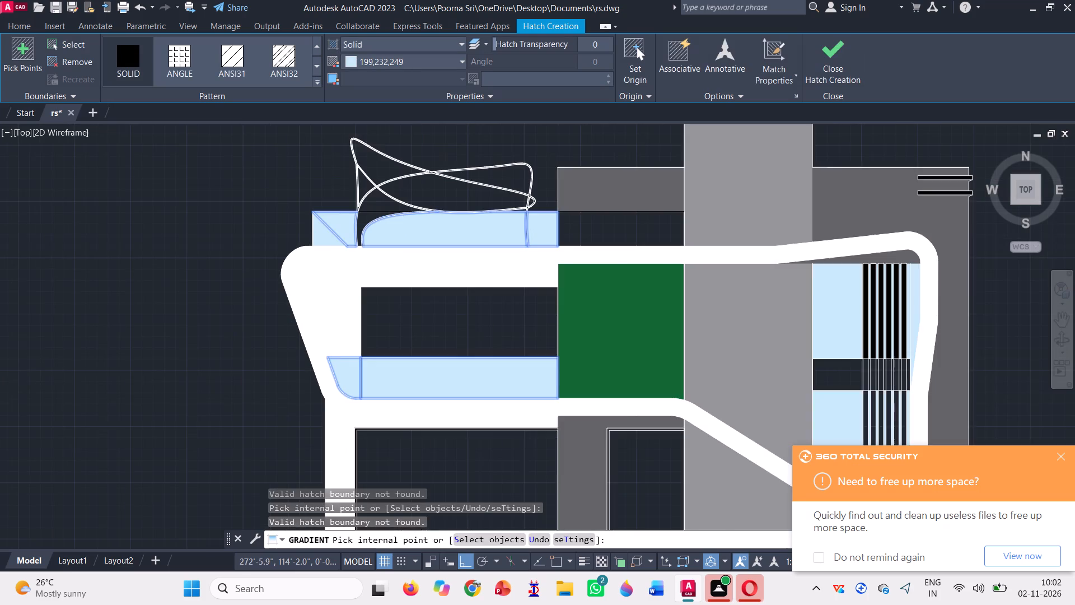
click(419, 407)
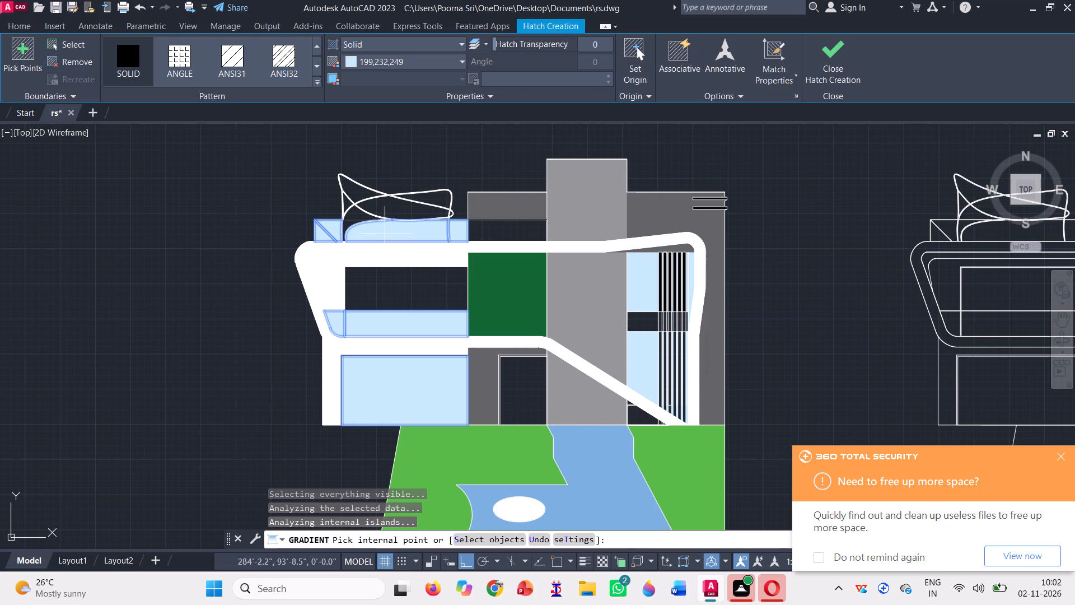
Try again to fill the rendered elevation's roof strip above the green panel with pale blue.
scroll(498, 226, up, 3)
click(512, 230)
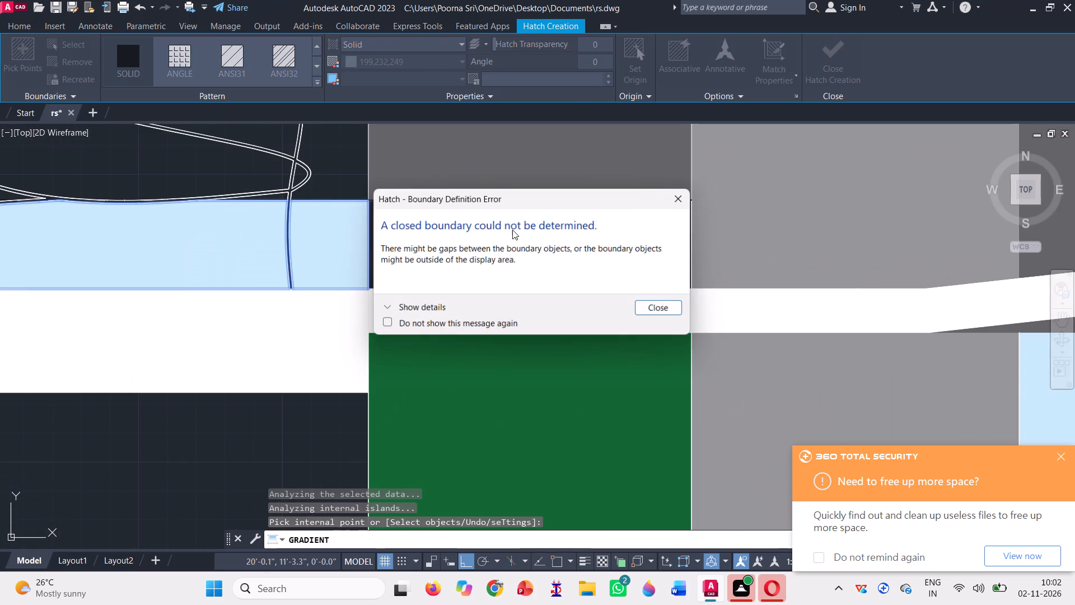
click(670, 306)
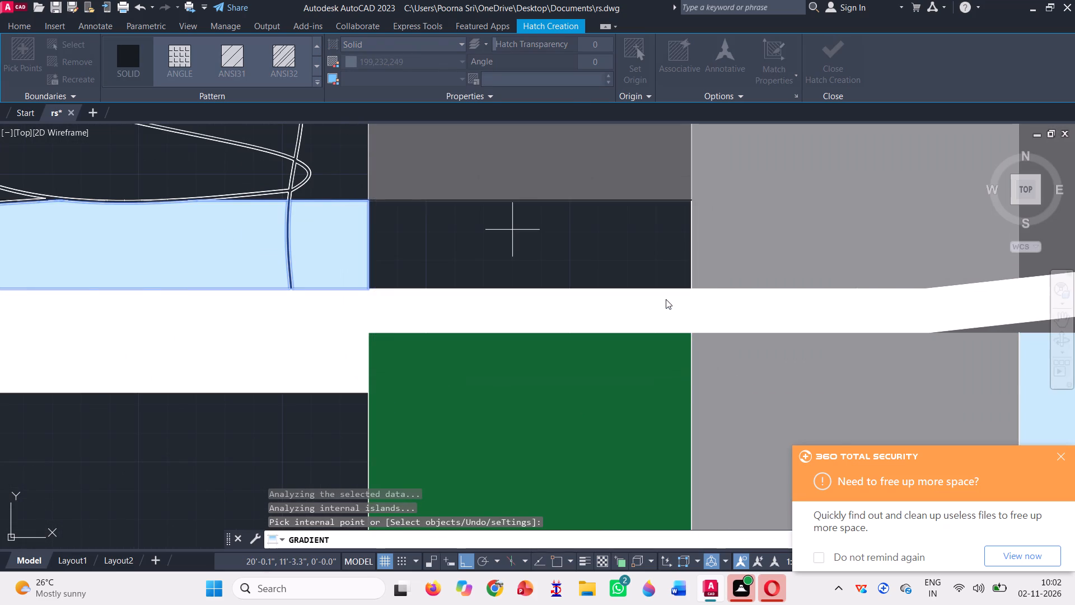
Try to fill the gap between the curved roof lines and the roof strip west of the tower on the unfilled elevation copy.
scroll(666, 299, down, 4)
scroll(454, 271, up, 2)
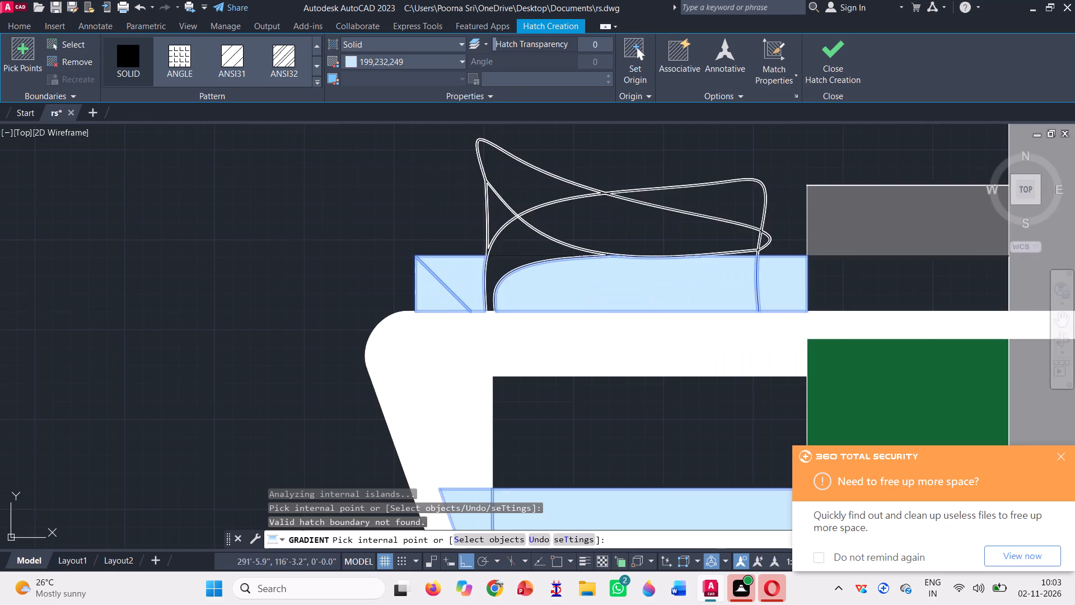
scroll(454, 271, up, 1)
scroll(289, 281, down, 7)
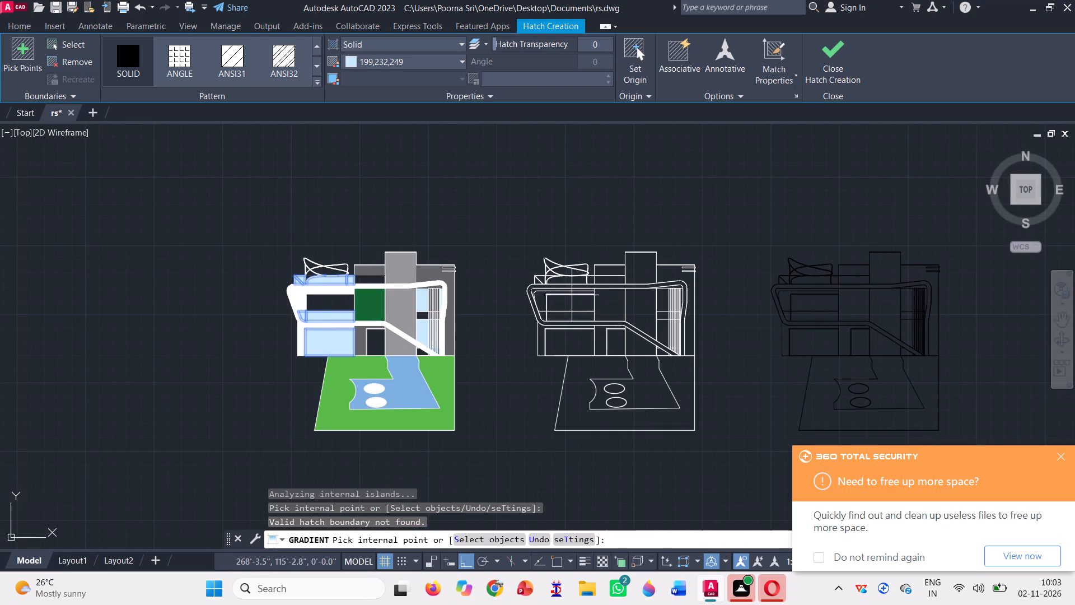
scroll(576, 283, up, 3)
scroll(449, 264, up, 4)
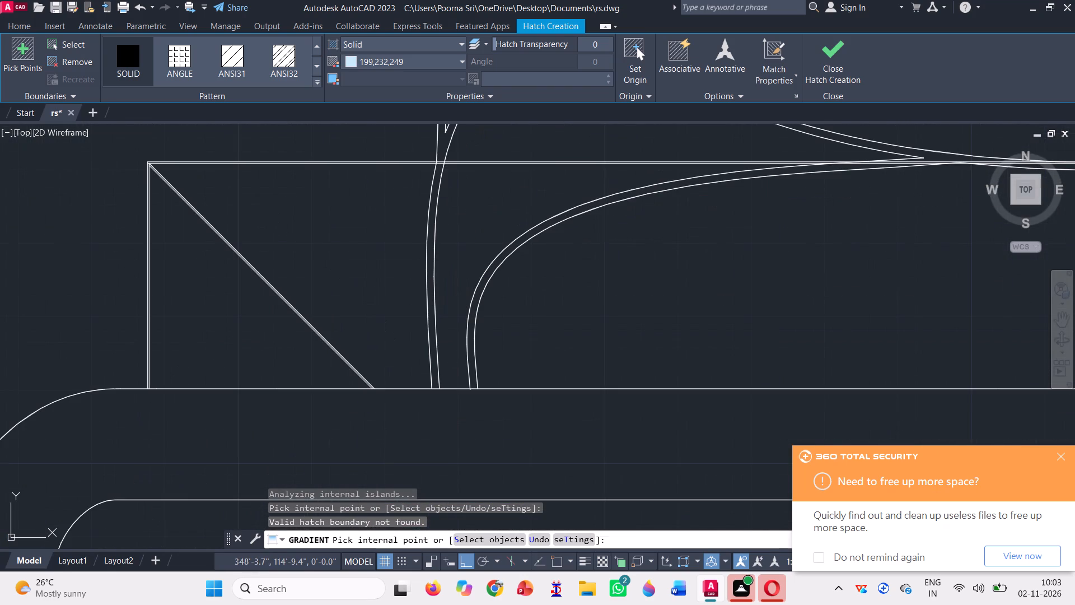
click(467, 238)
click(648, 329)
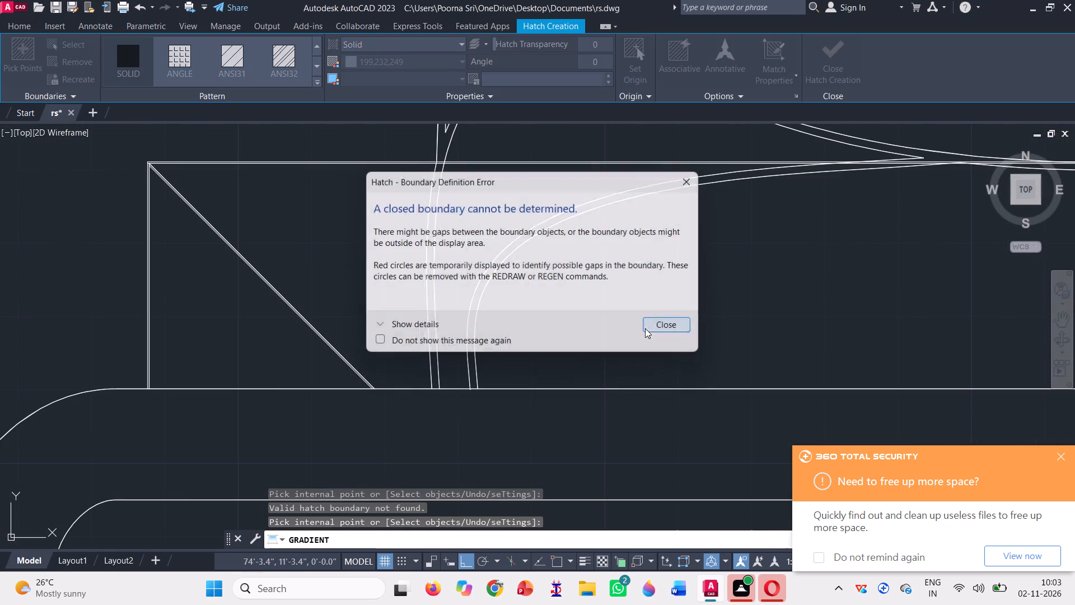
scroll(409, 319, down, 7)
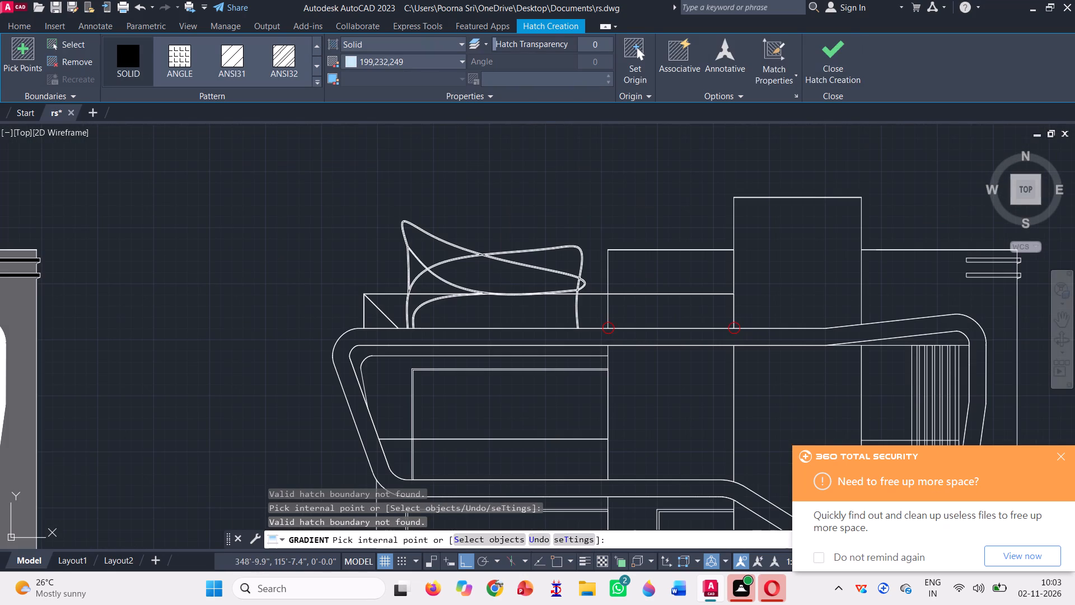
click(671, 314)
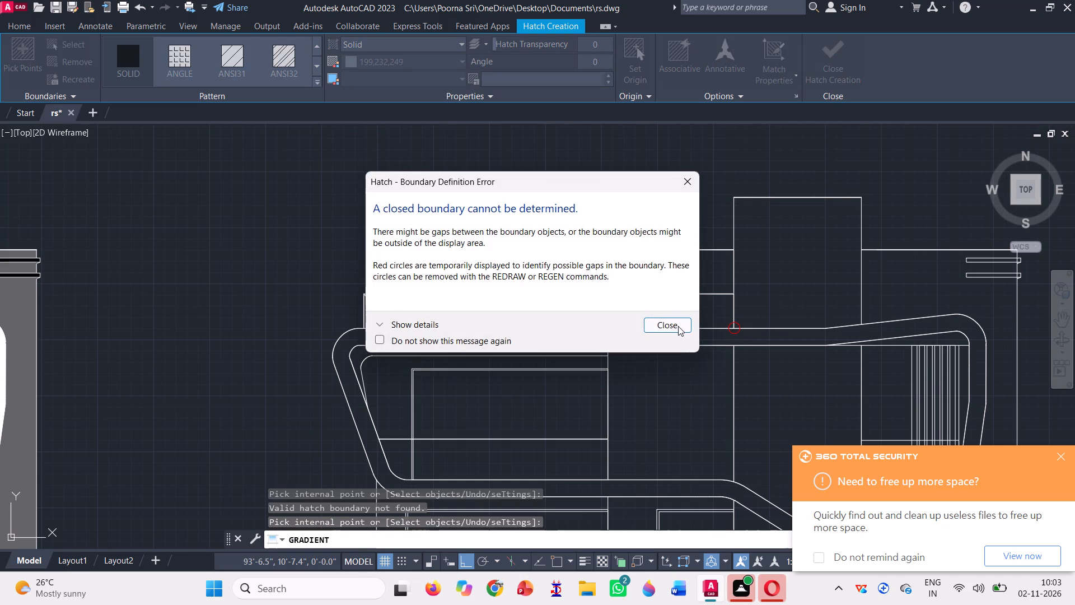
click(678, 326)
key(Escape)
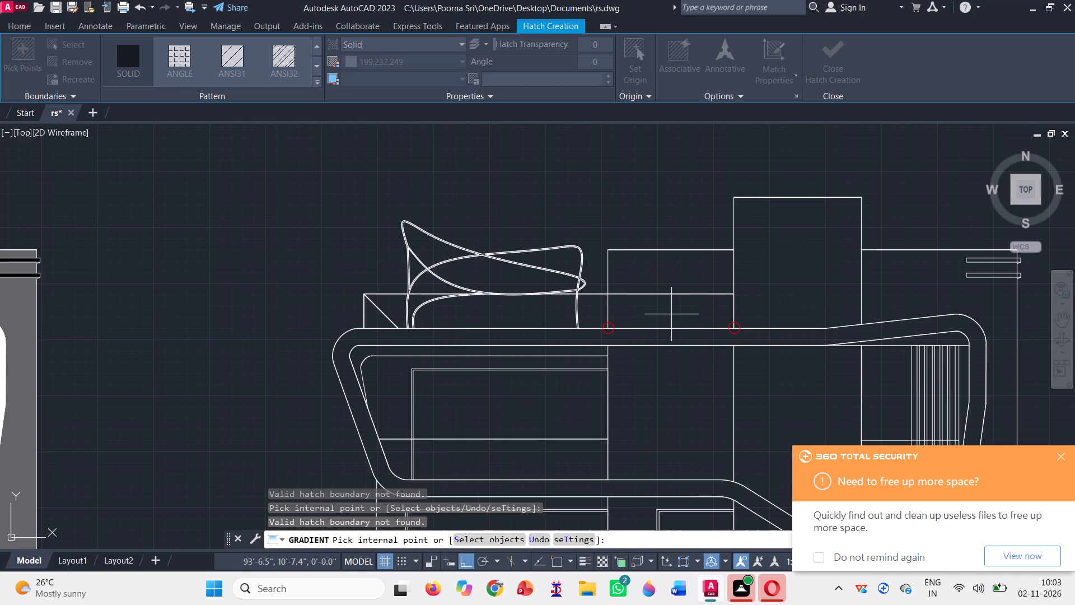
Join all the linework of the unfilled elevation copy.
scroll(438, 302, down, 4)
click(633, 491)
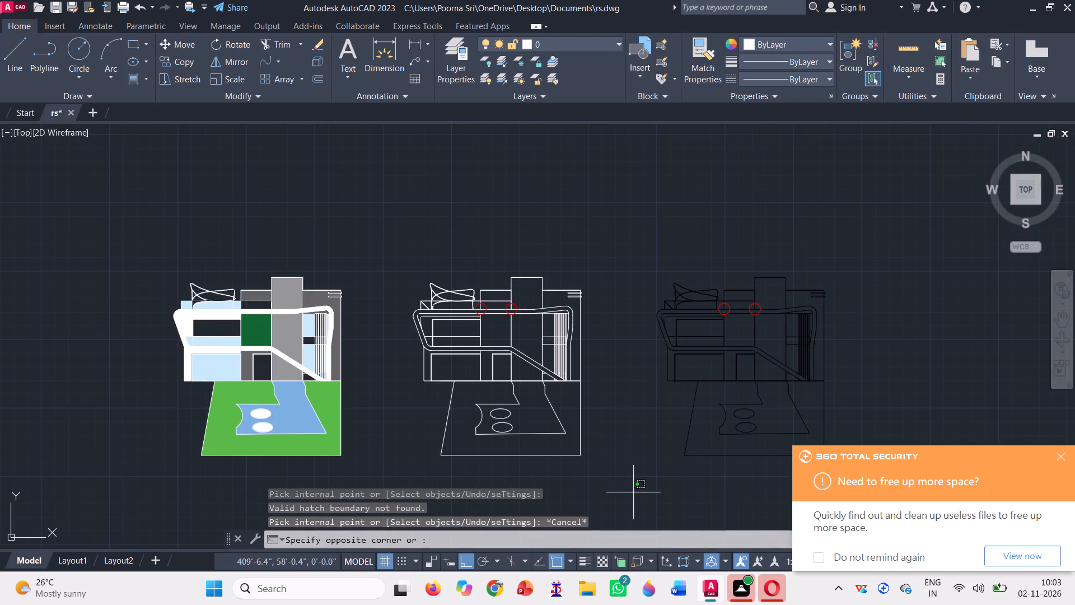
click(400, 251)
text(j)
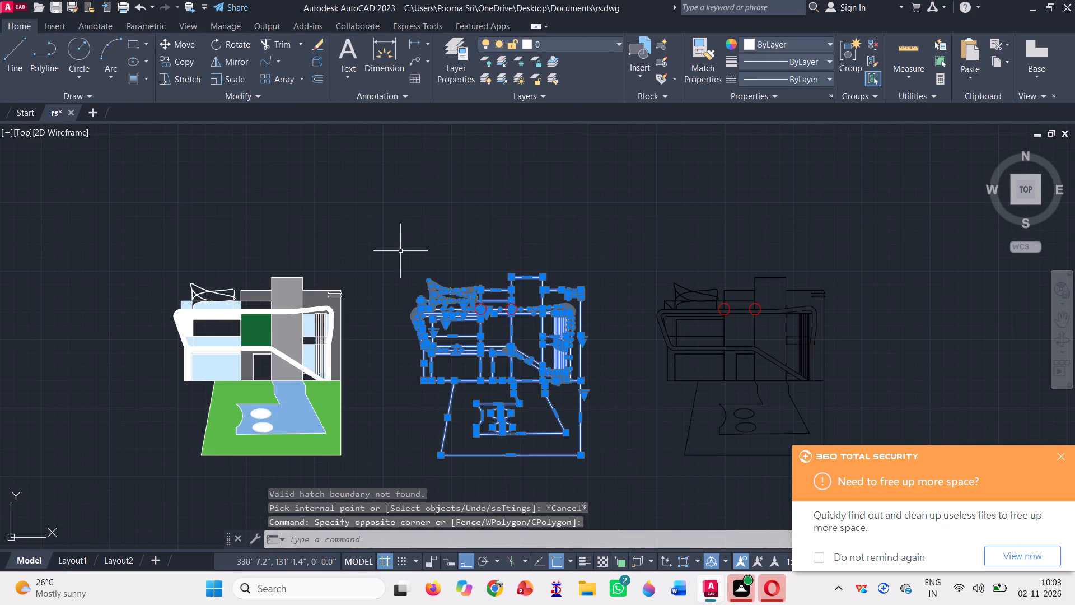
key(space)
Extend the two vertical lines bounding the roof strip west of the tower down across the band on the unfilled copy.
scroll(461, 302, up, 3)
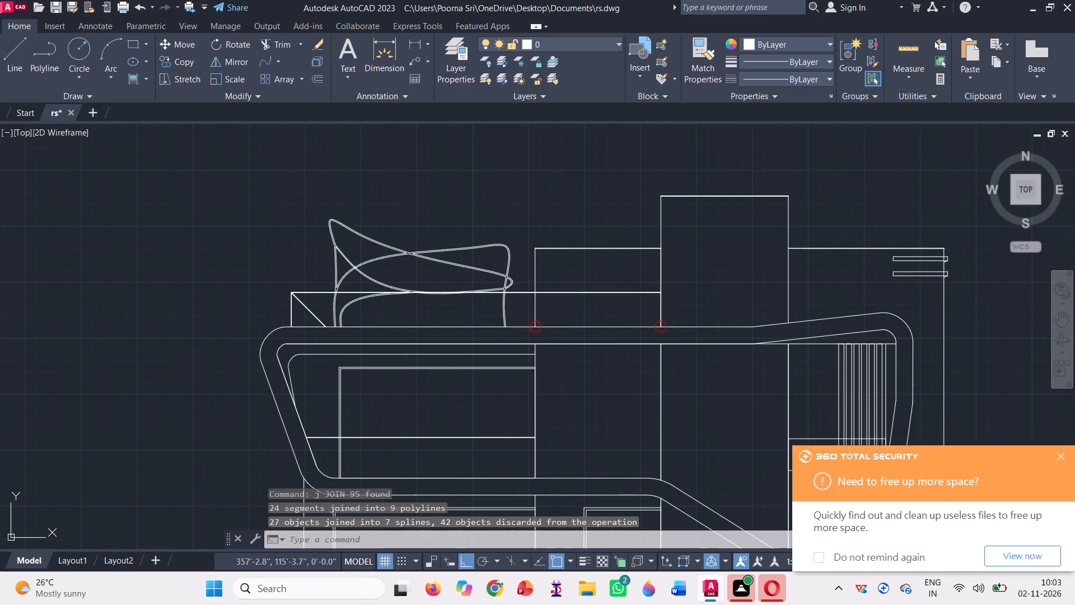
scroll(552, 327, up, 3)
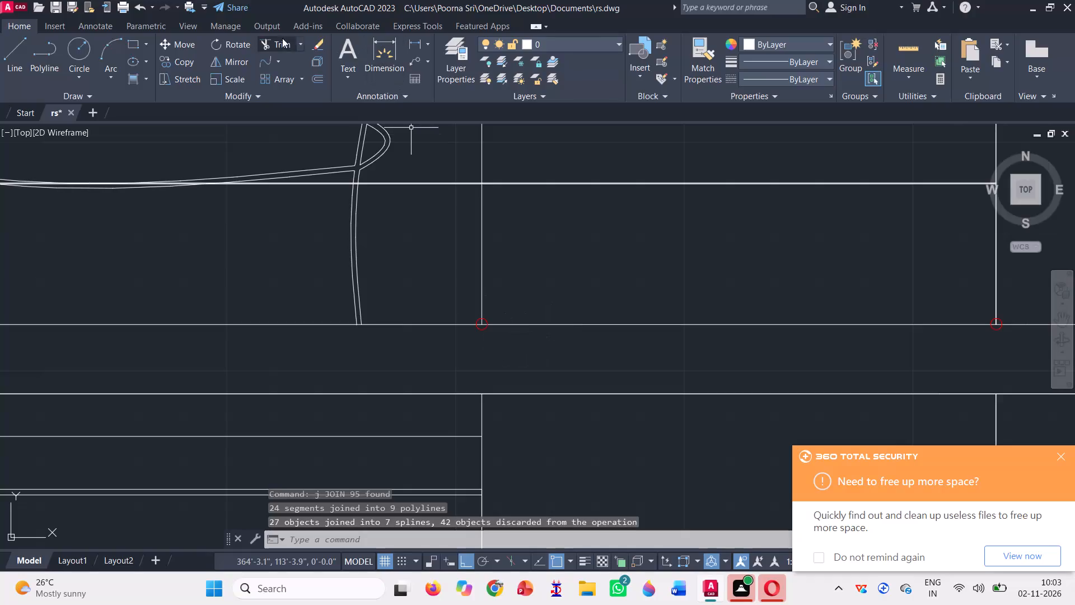
click(301, 44)
click(303, 104)
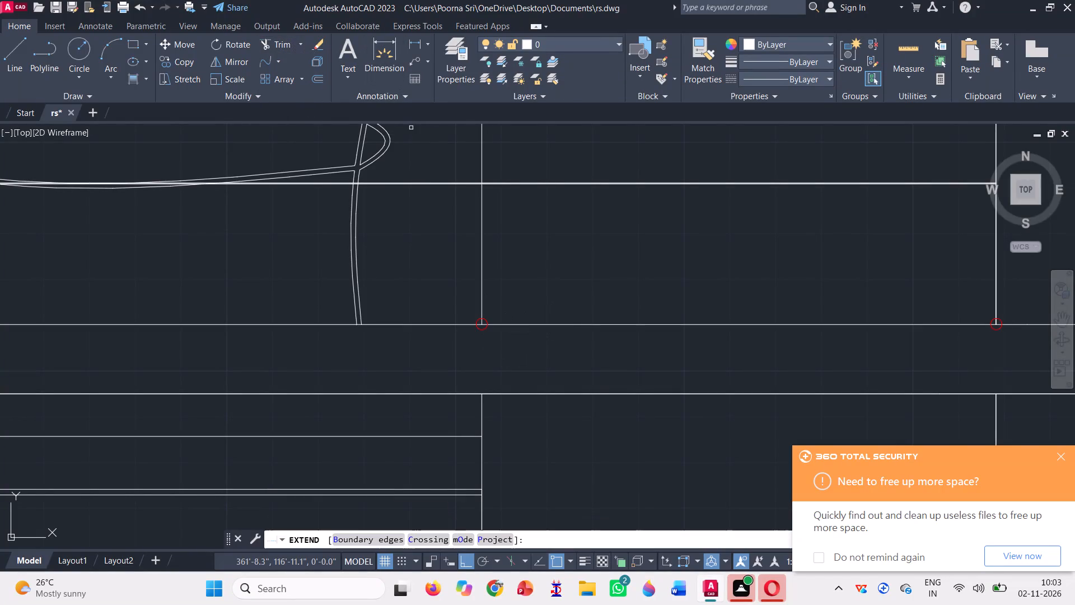
click(464, 288)
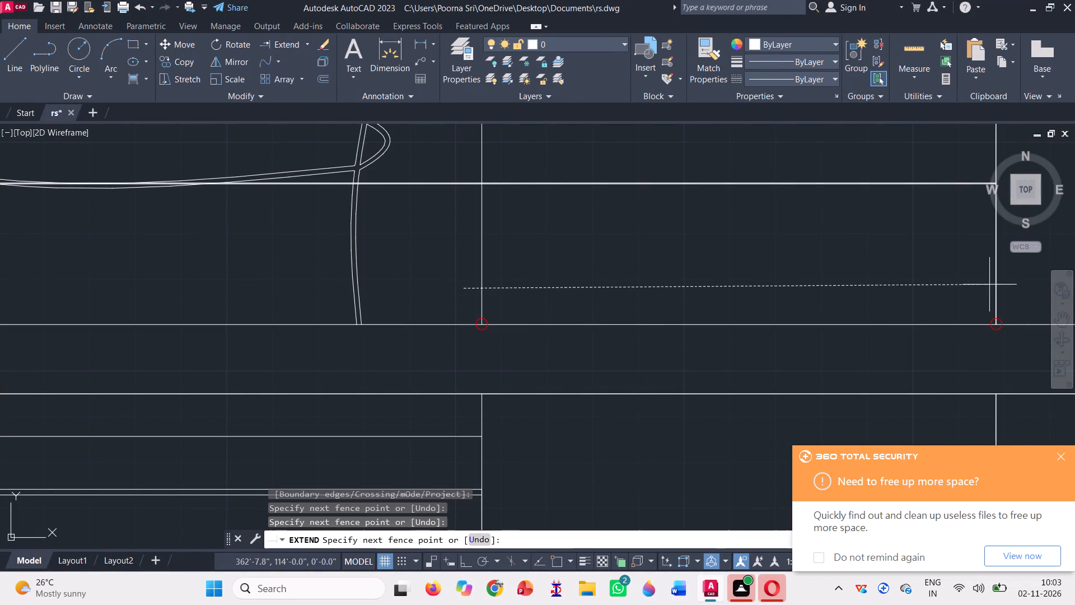
click(1016, 291)
scroll(662, 297, down, 5)
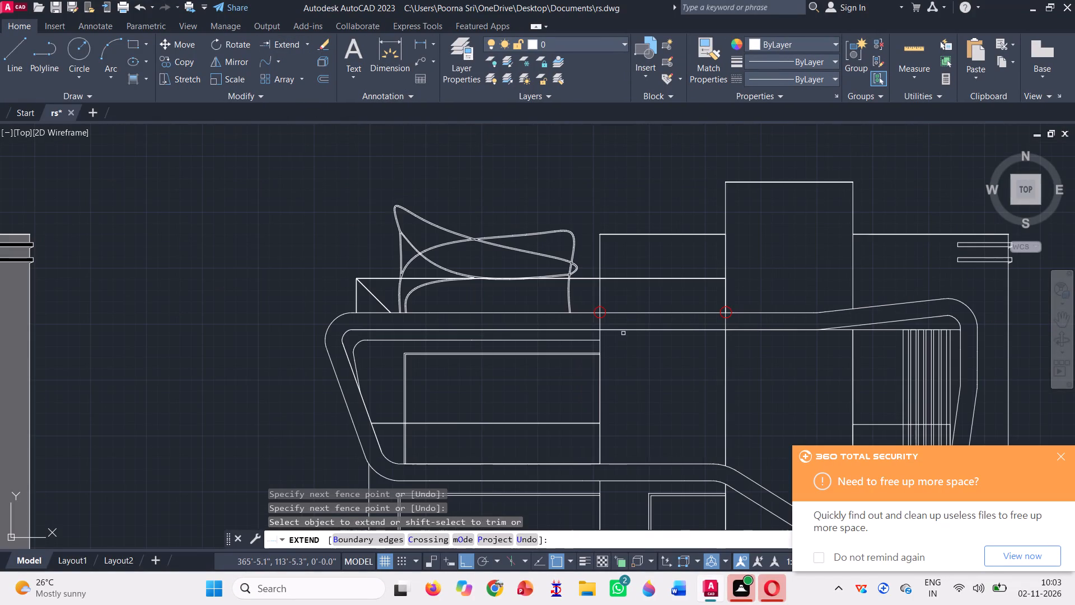
Fill the gap beside the curved roof lines and the roof strip west of the tower with solid 199,232,249 on the unfilled copy.
key(Escape)
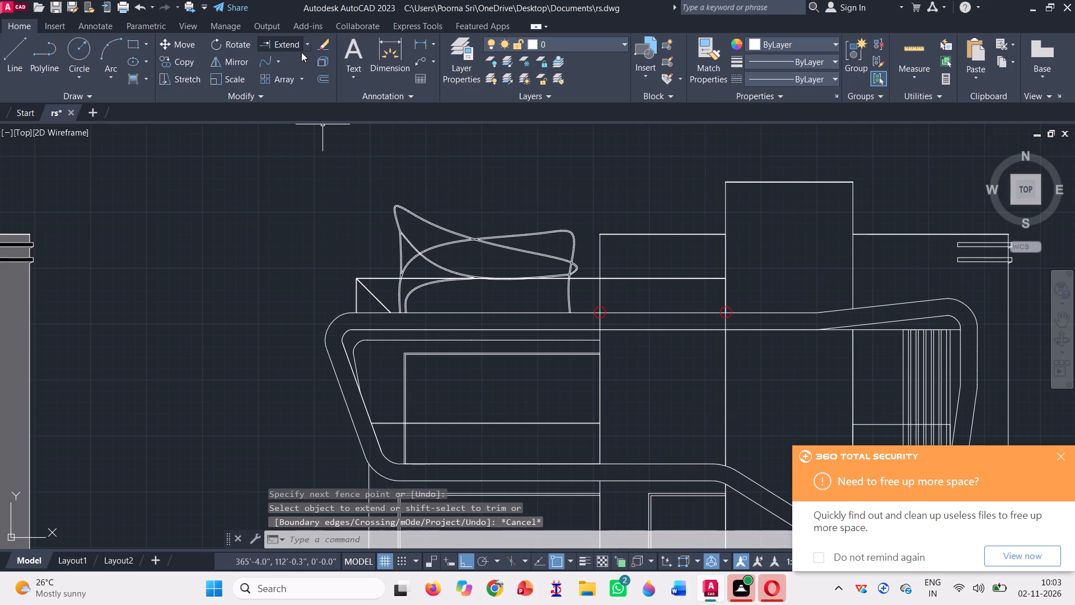
click(133, 76)
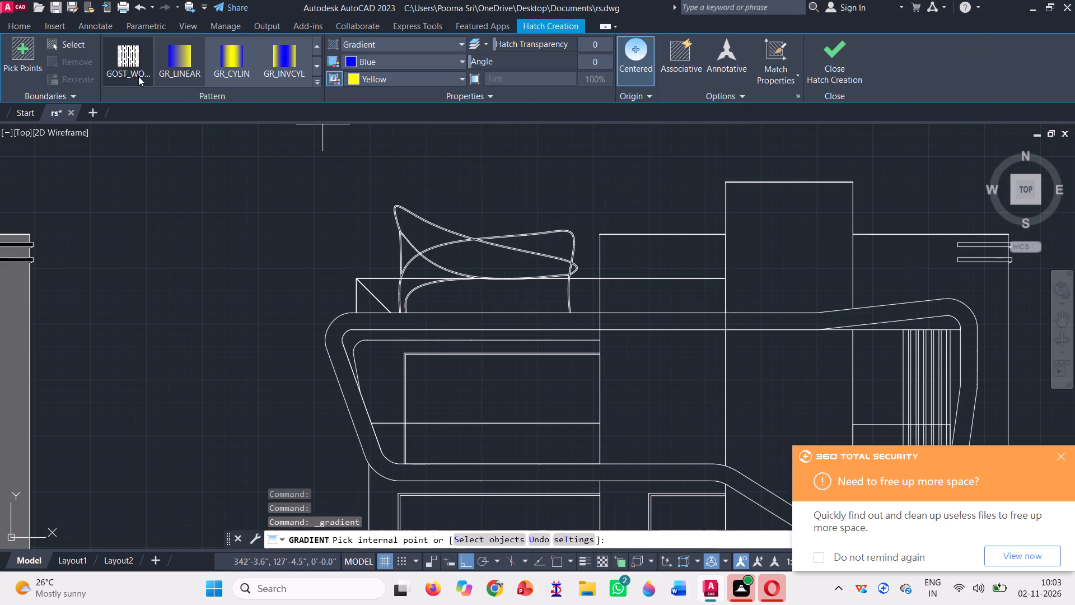
scroll(194, 87, up, 13)
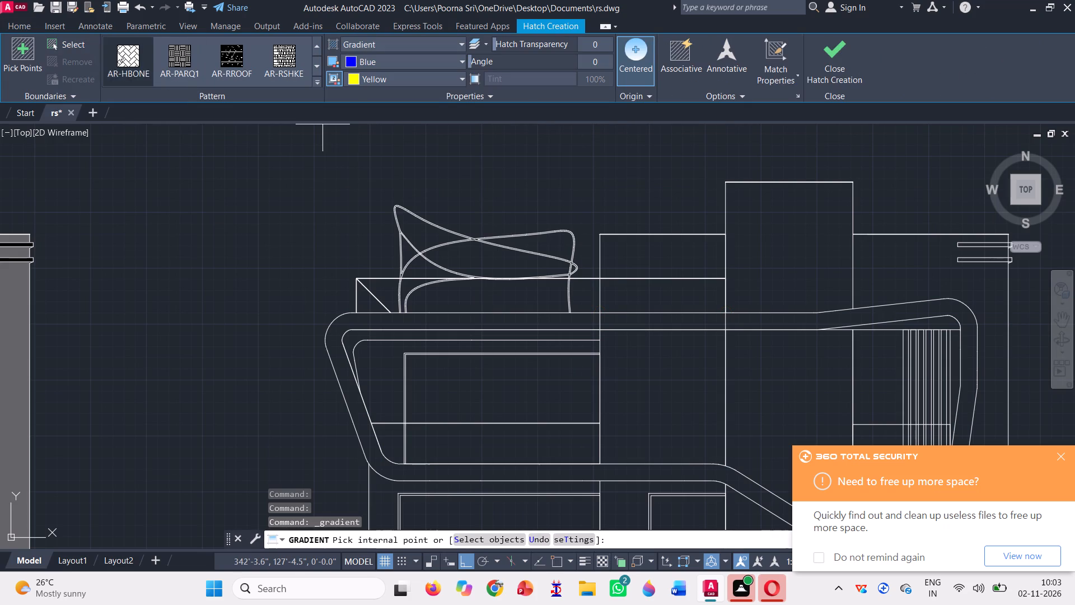
scroll(117, 52, up, 12)
click(119, 52)
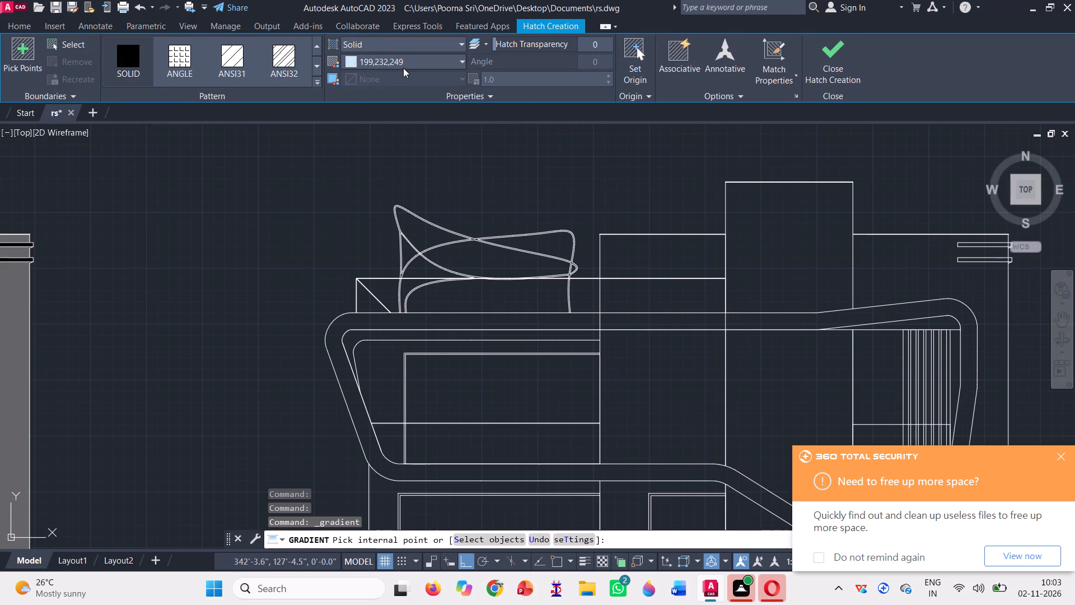
scroll(412, 306, up, 3)
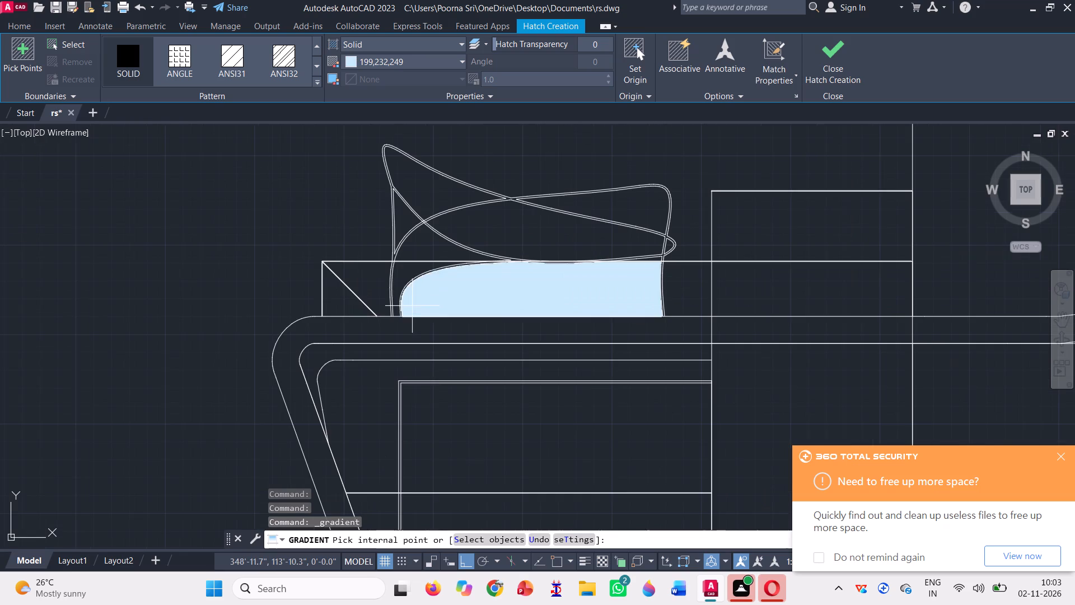
click(393, 273)
scroll(398, 280, down, 1)
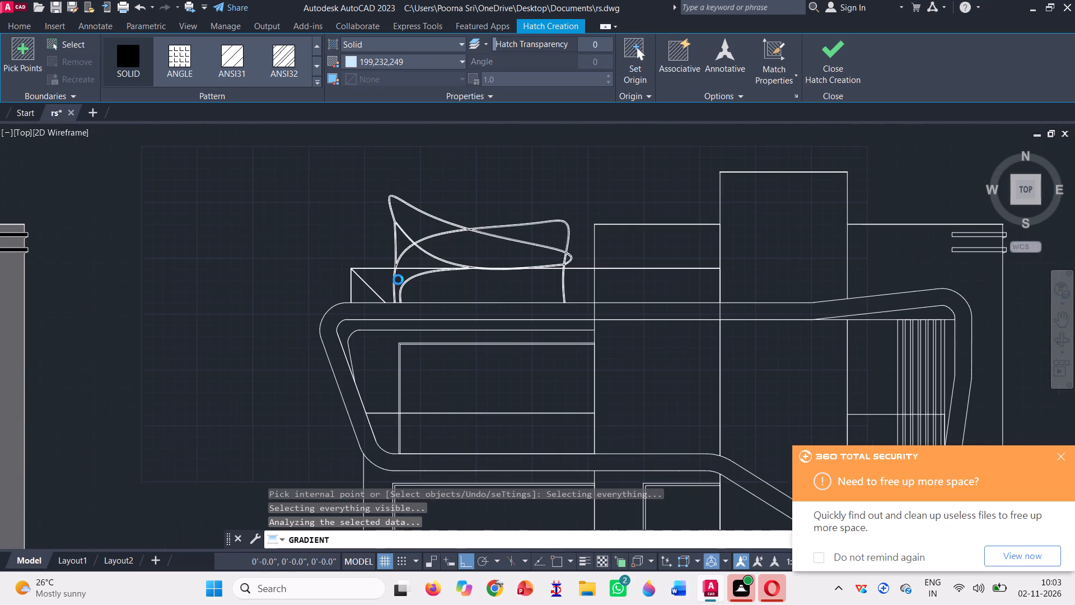
click(661, 281)
click(826, 78)
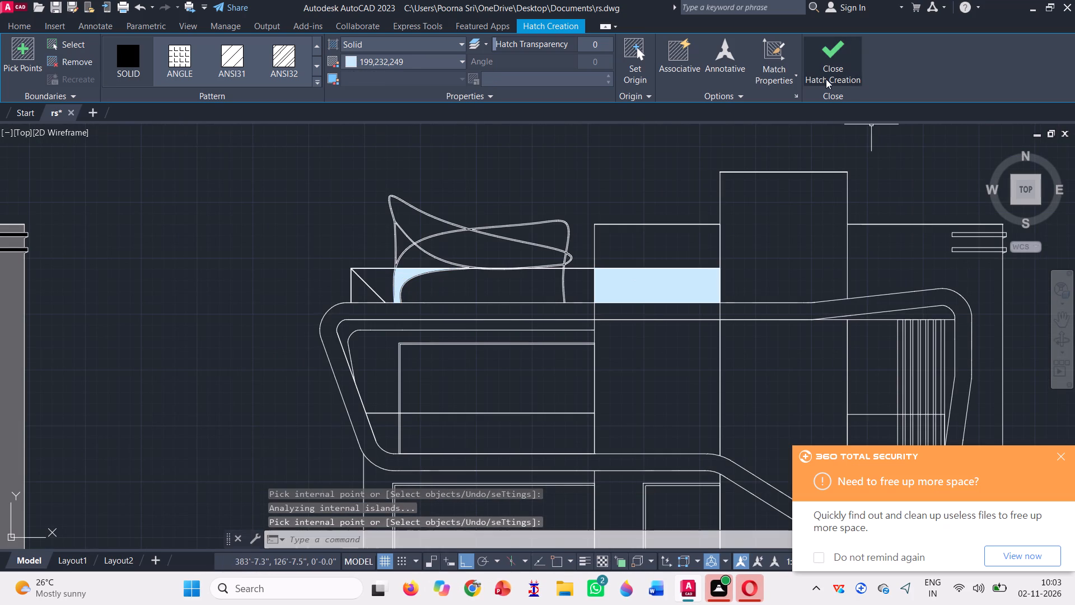
Move the new pale blue fill from the unfilled copy onto the rendered elevation, matching the southeast corners of the site outlines.
click(614, 286)
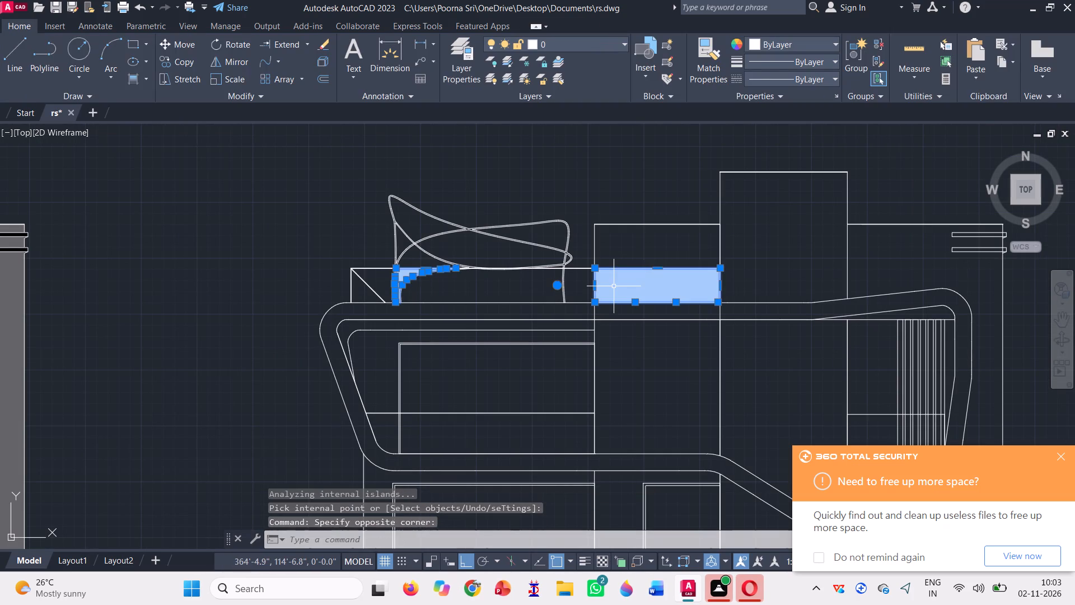
scroll(609, 264, down, 7)
text(m)
key(space)
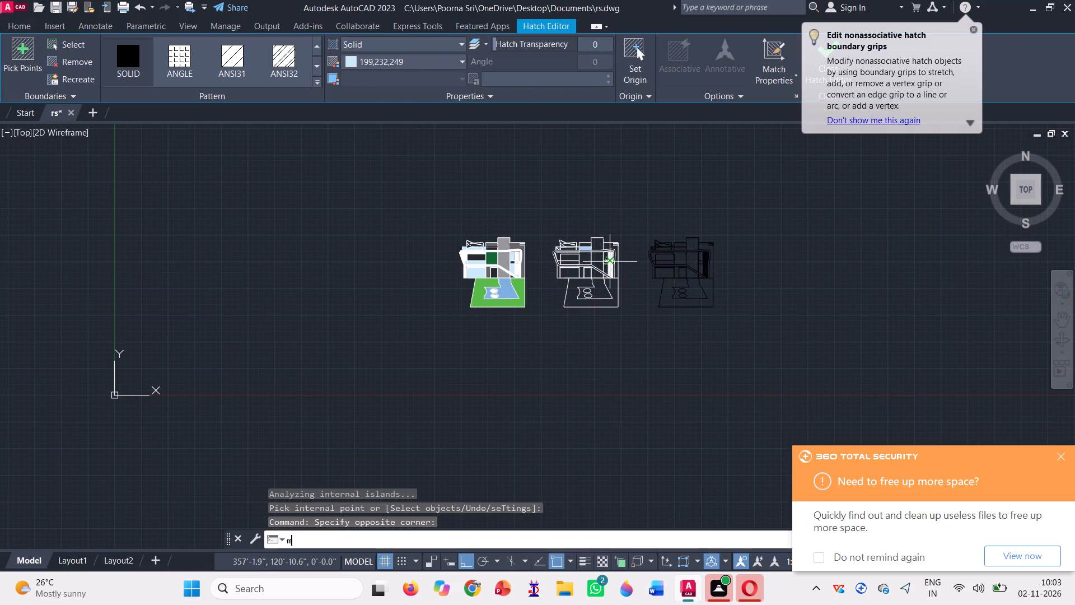
click(618, 308)
scroll(543, 296, up, 3)
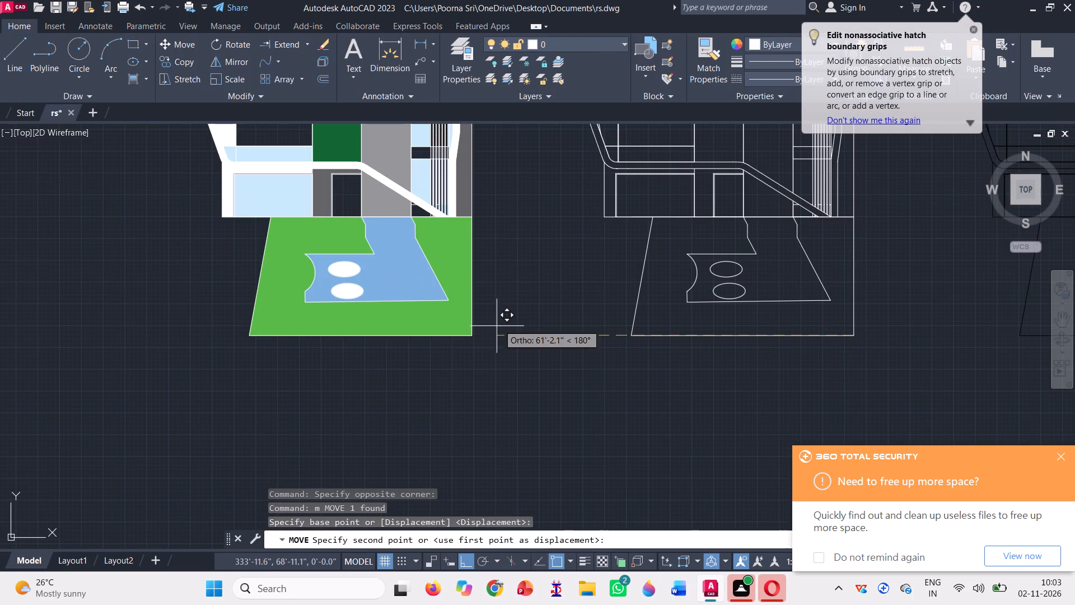
click(471, 332)
scroll(551, 317, down, 1)
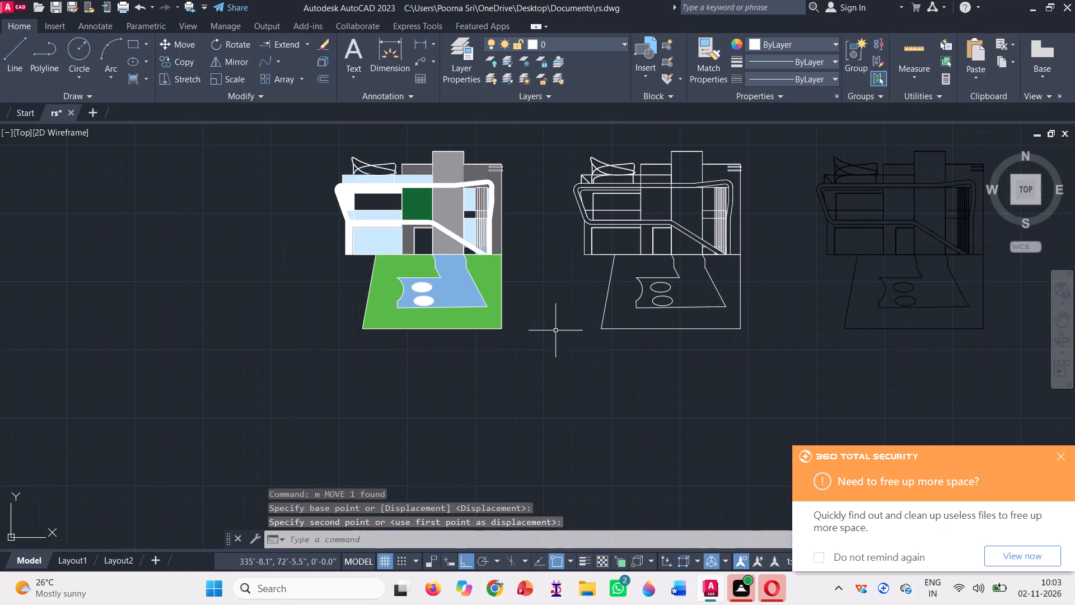
key(space)
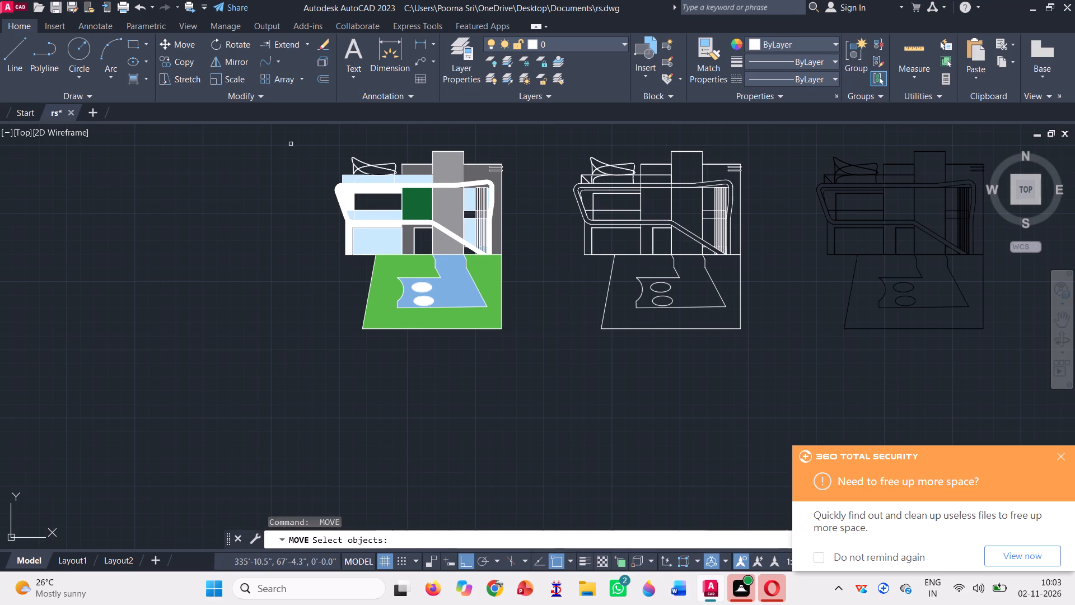
key(Escape)
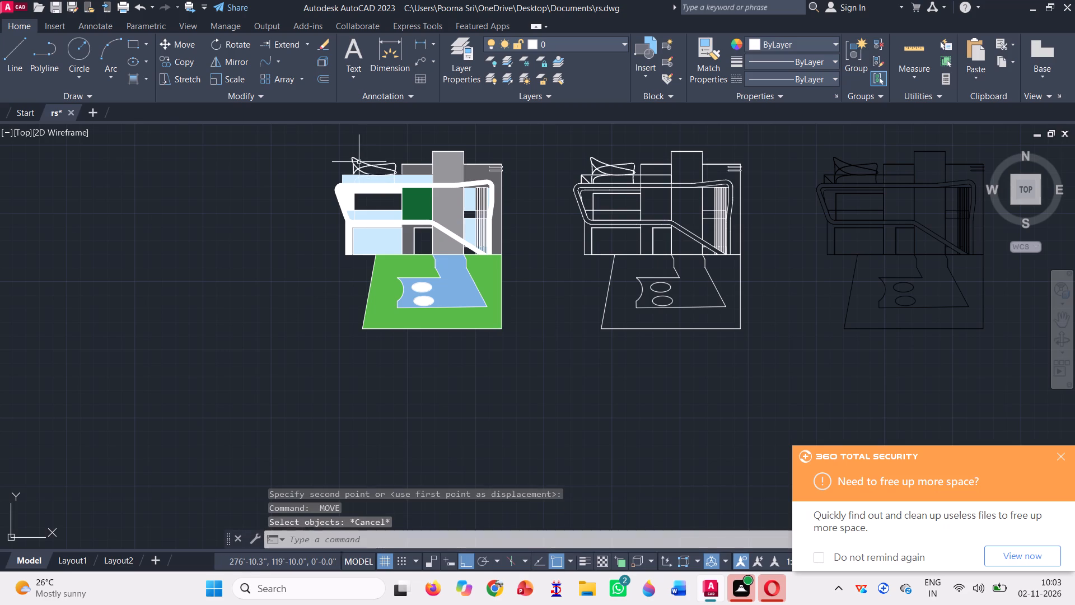
Fill the dark upper-floor window west of the green panel on the rendered elevation with solid pale yellow 248,246,176.
scroll(356, 148, up, 2)
scroll(328, 175, down, 1)
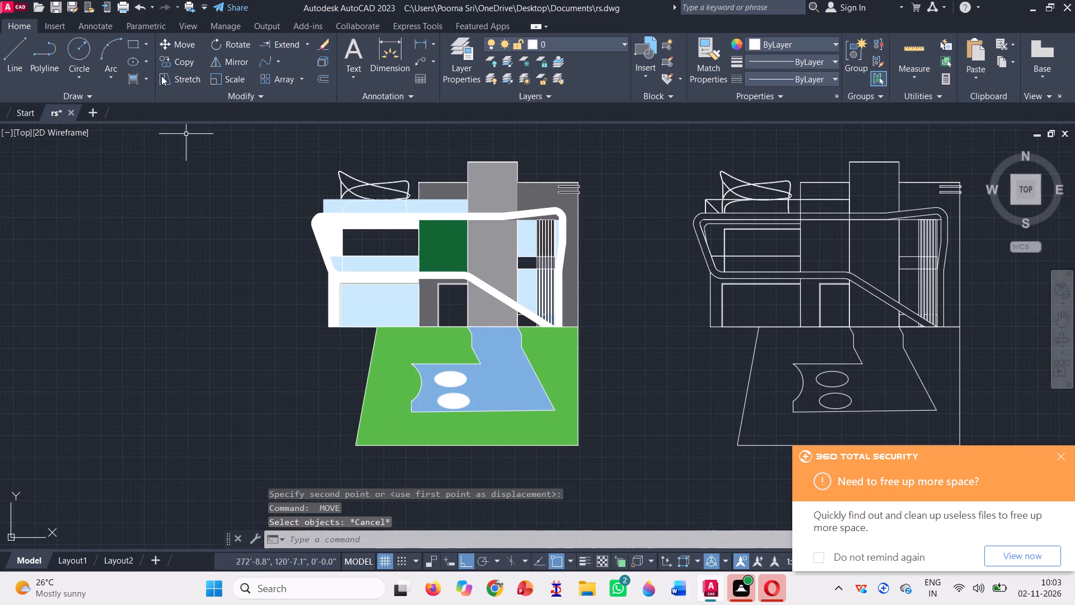
click(130, 83)
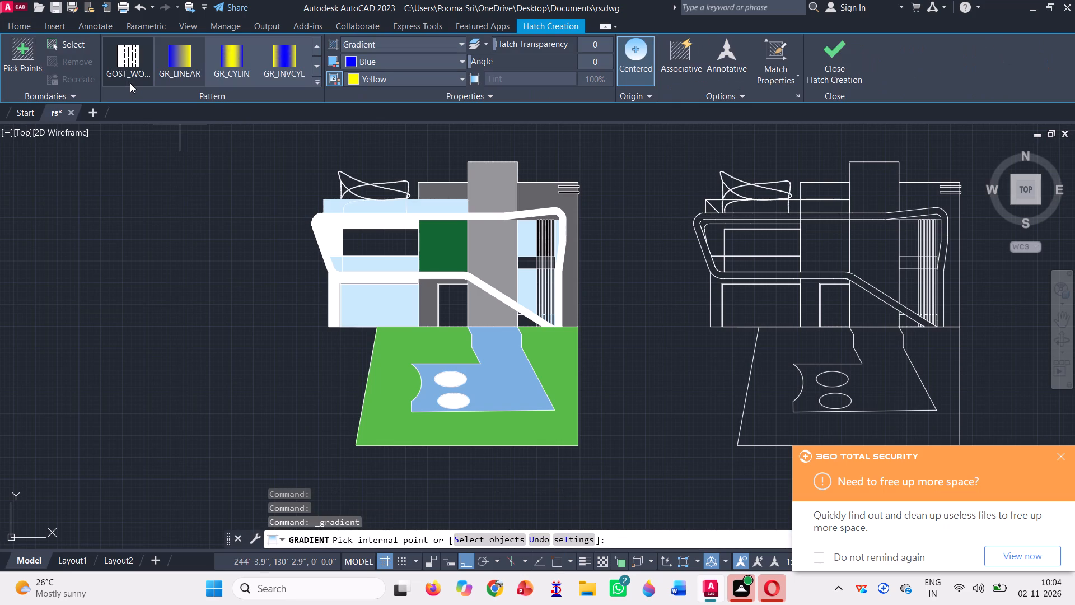
scroll(130, 83, up, 15)
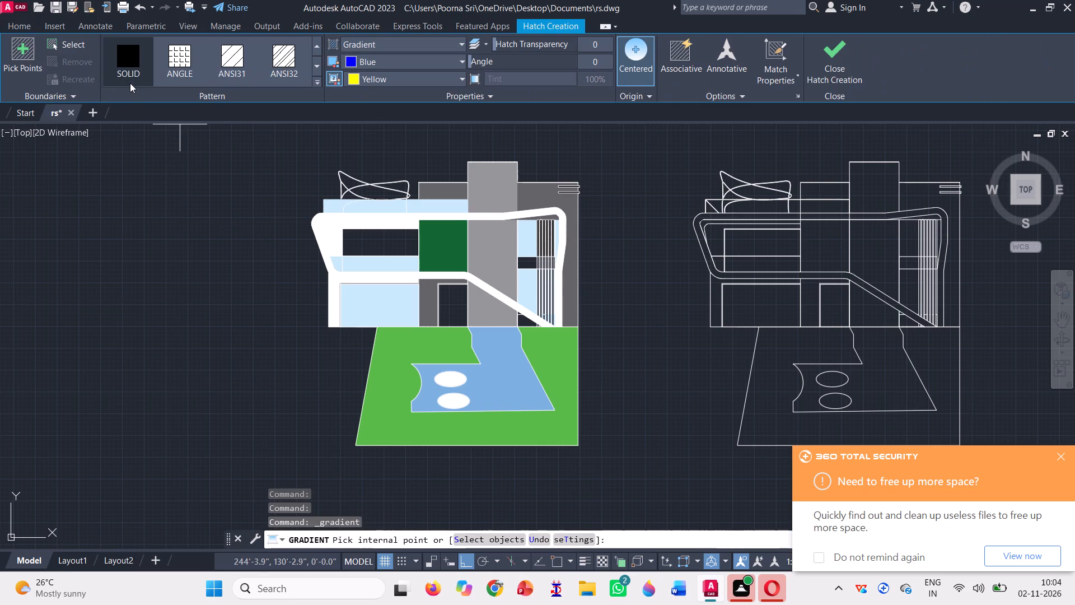
scroll(130, 83, up, 5)
click(118, 58)
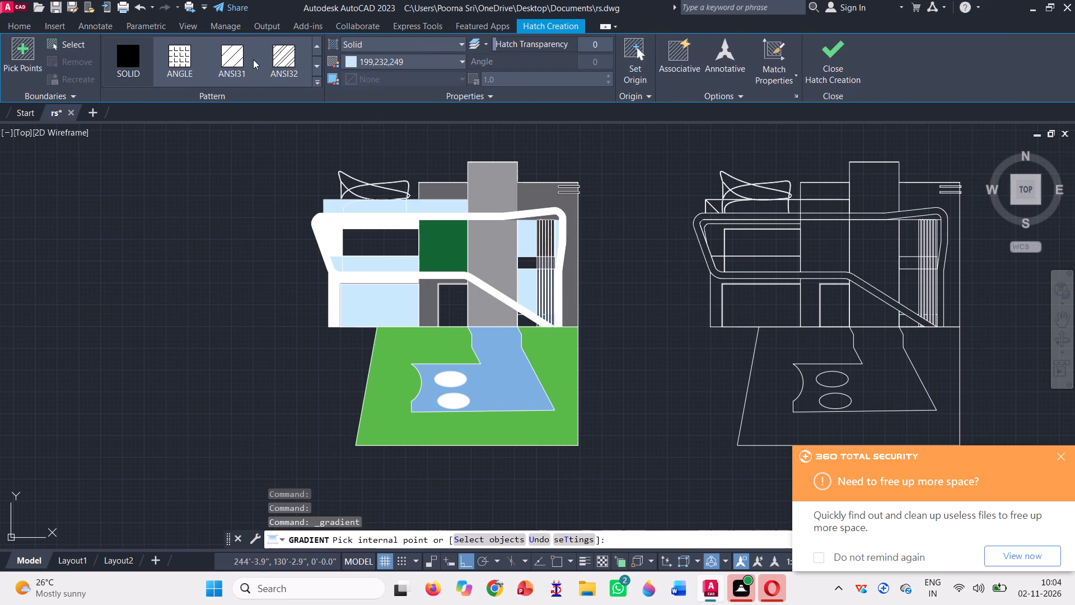
scroll(250, 61, up, 4)
click(398, 68)
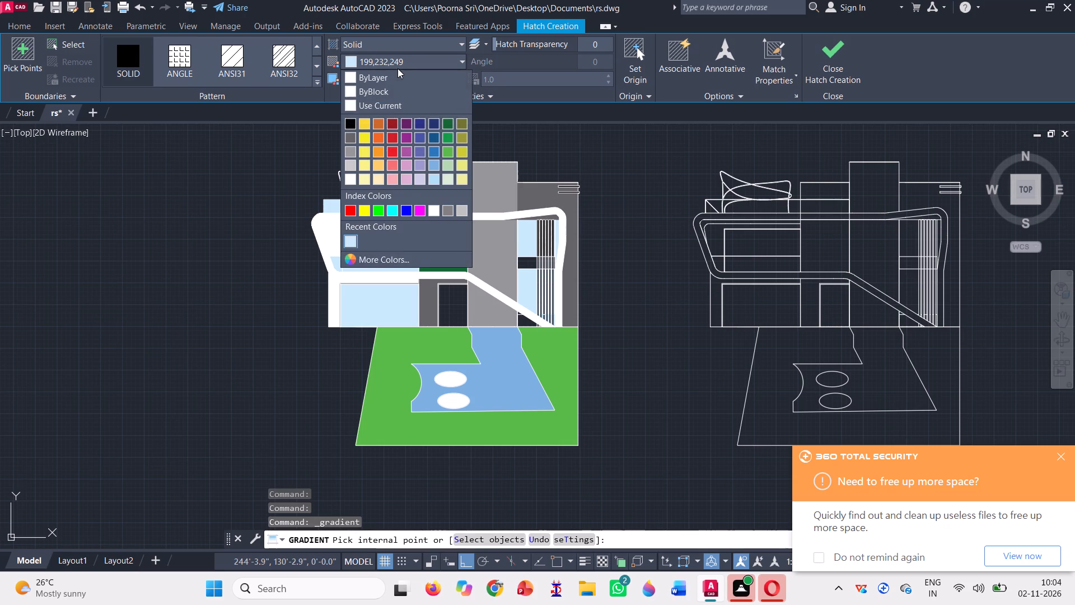
click(364, 178)
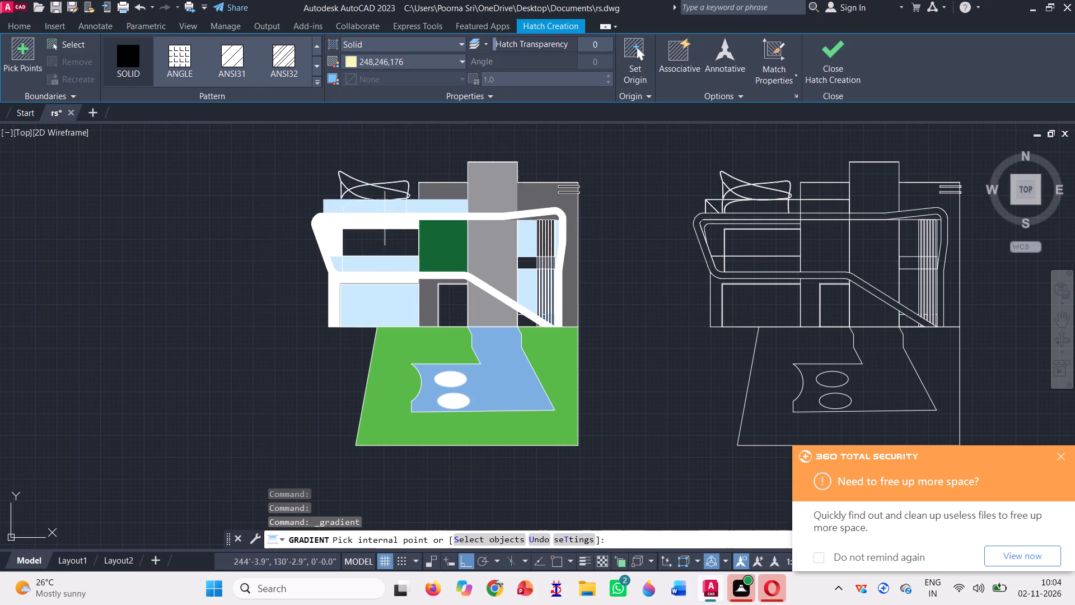
scroll(386, 230, up, 2)
click(387, 243)
scroll(387, 243, down, 2)
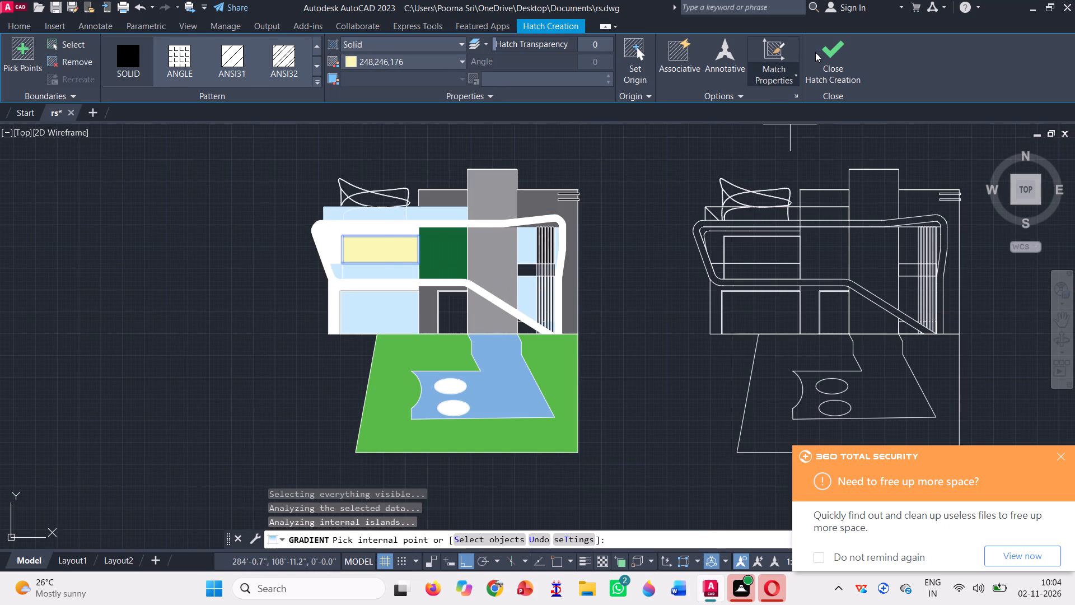
click(845, 45)
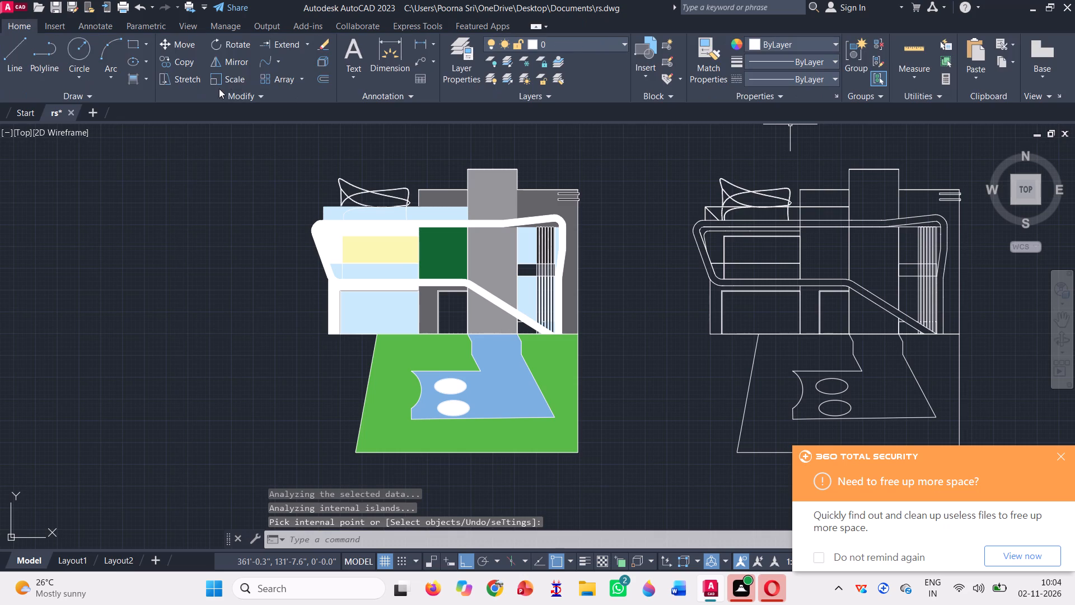
Fill the dark ground-floor doorway west of the grey tower on the rendered elevation with solid DIC 203 from the DIC Color Guide.
click(129, 75)
scroll(229, 68, up, 1)
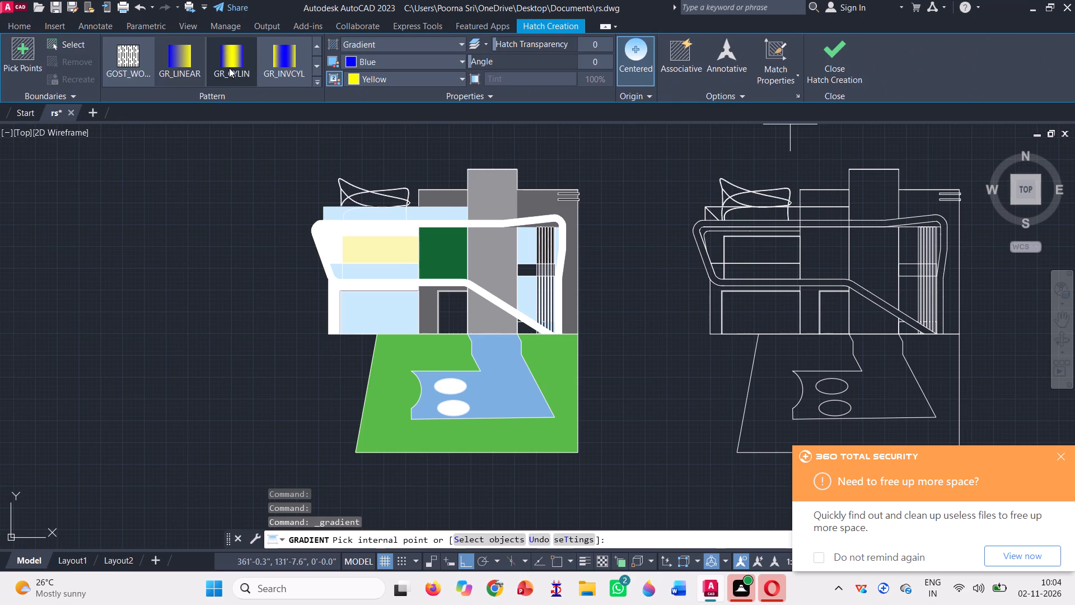
scroll(229, 68, up, 15)
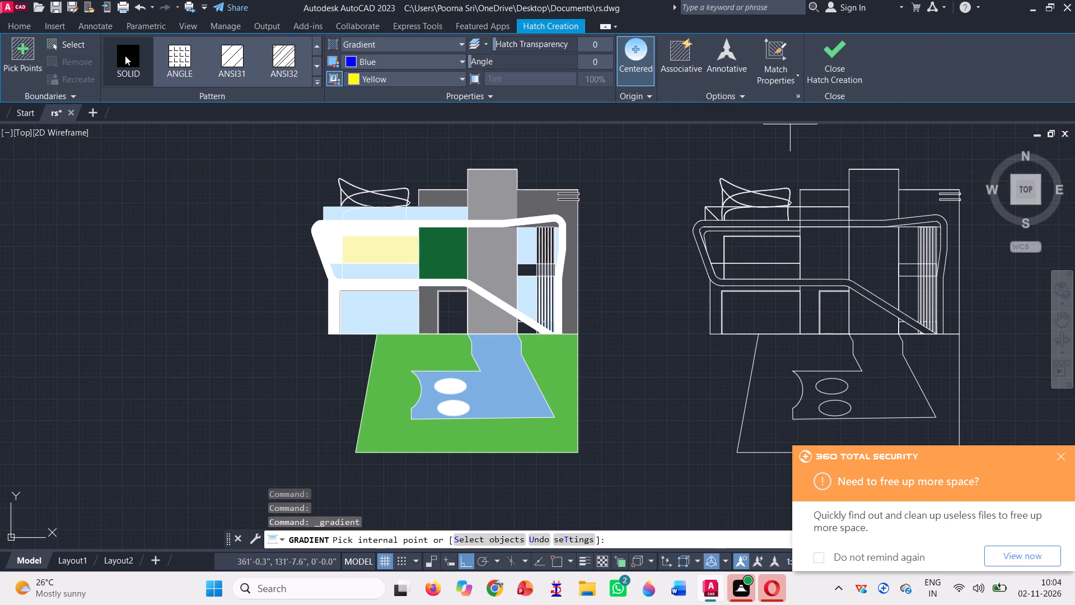
click(125, 54)
click(462, 63)
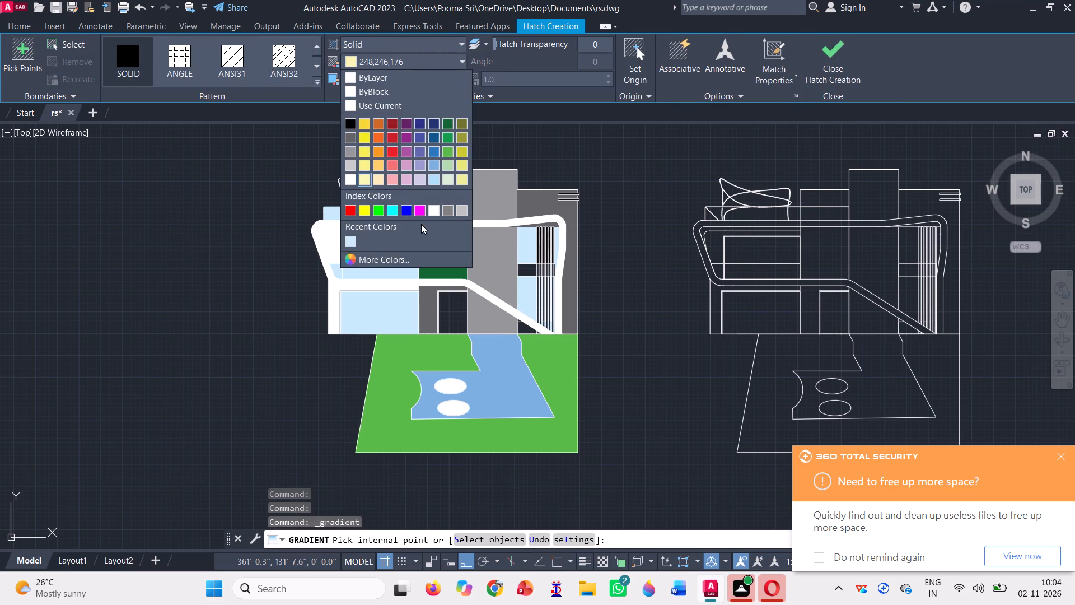
click(376, 266)
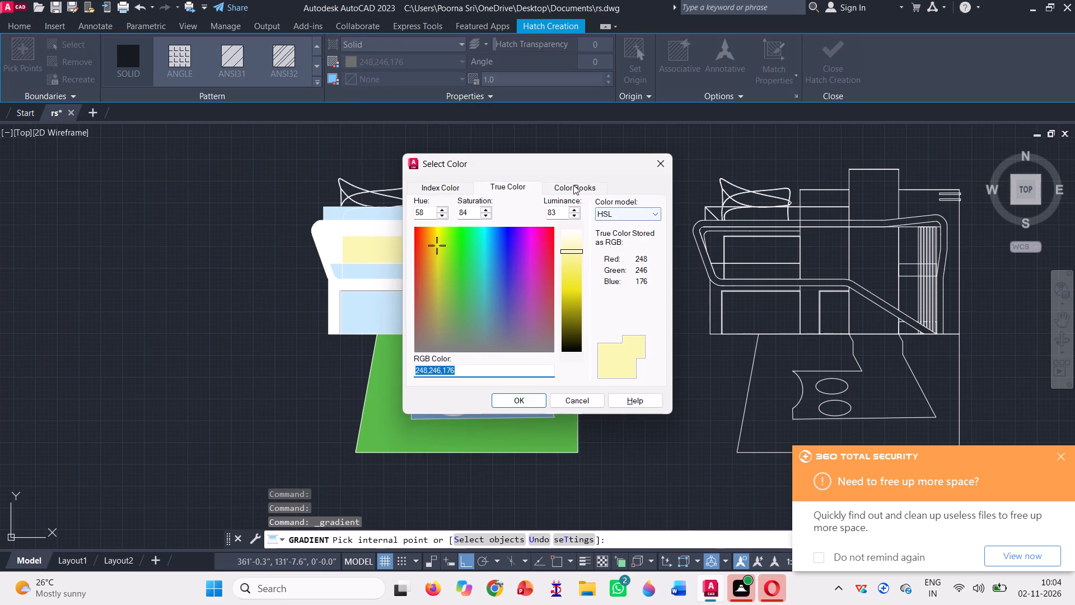
click(573, 185)
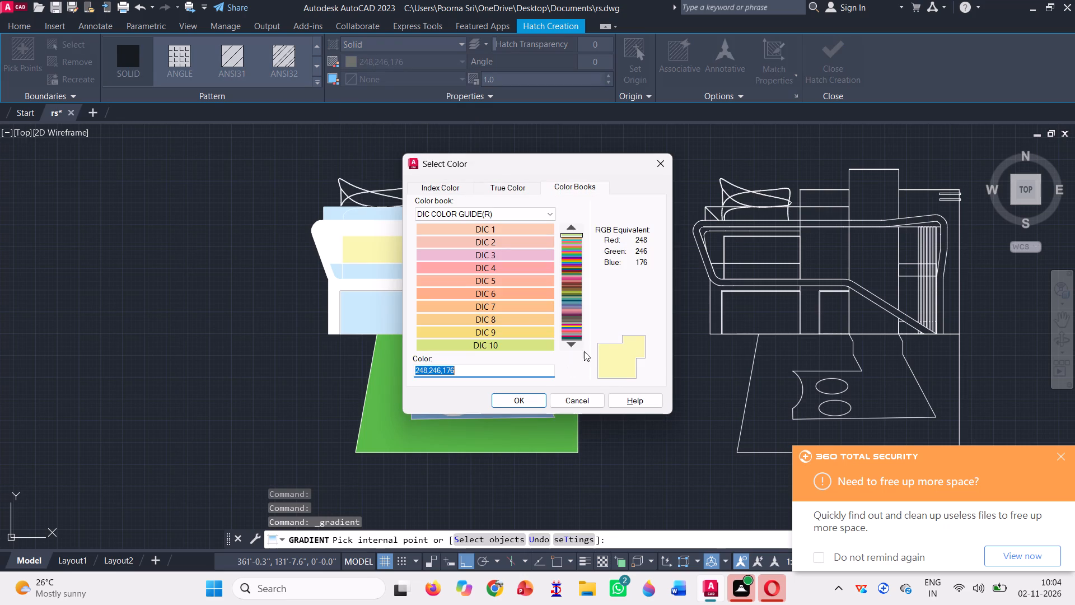
click(577, 351)
triple_click(575, 346)
triple_click(575, 346)
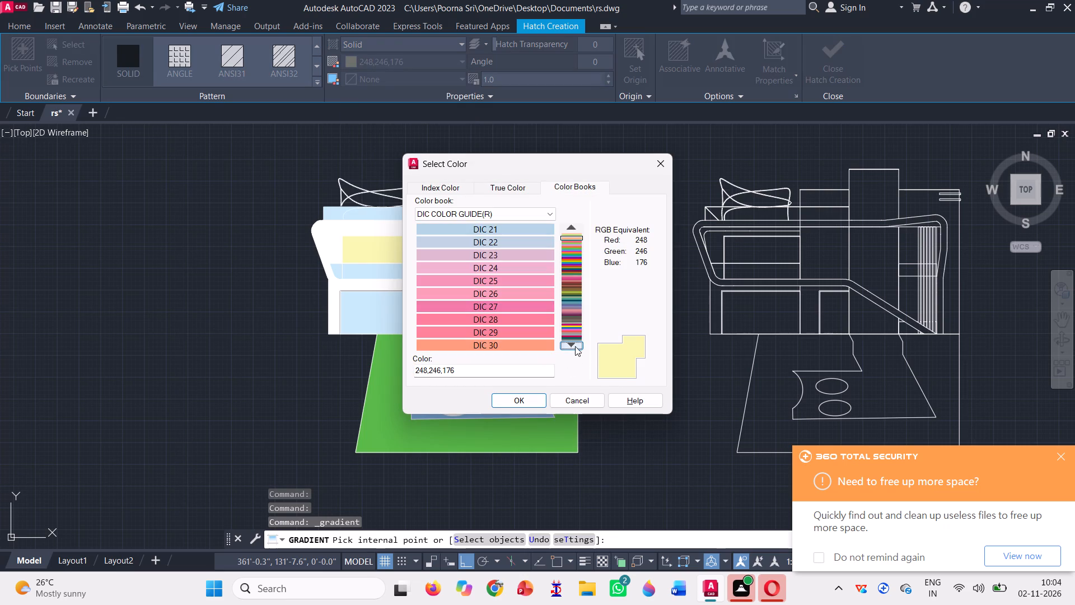
triple_click(575, 346)
triple_click(575, 346)
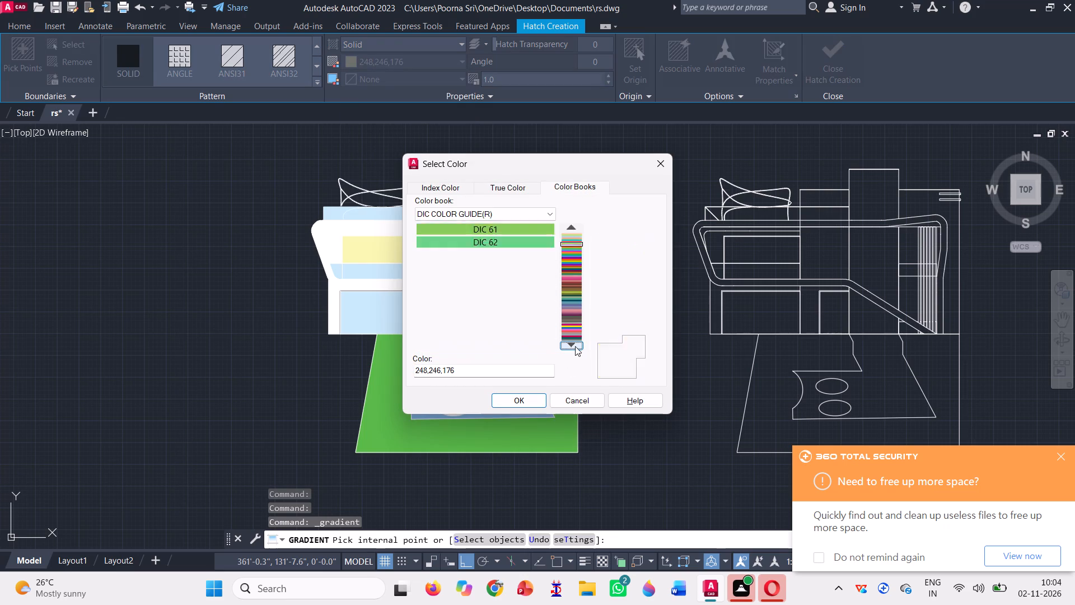
triple_click(575, 346)
triple_click(575, 346)
click(575, 346)
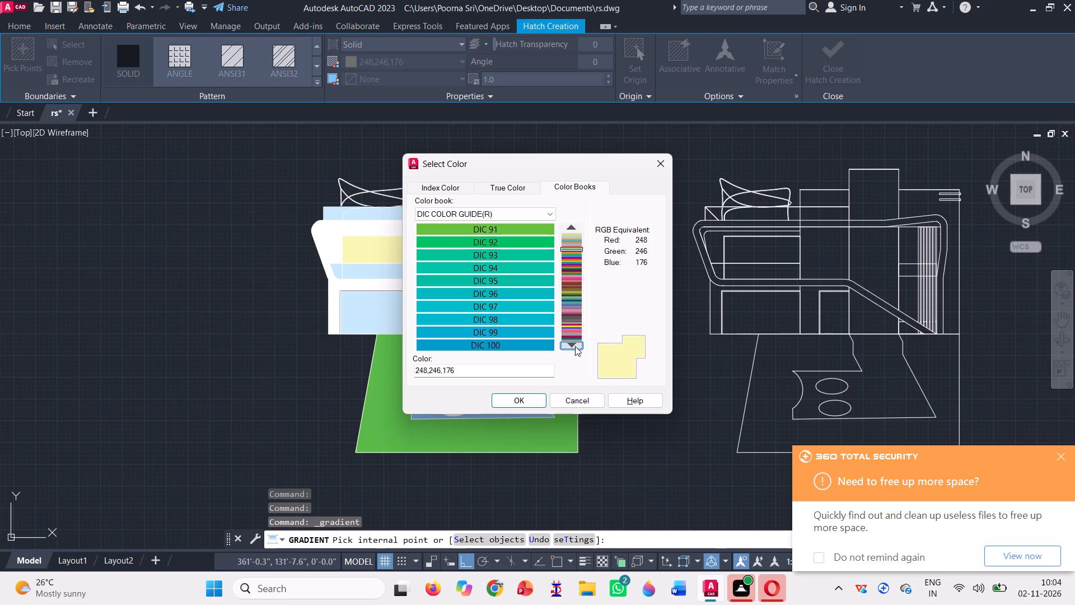
click(575, 346)
triple_click(575, 346)
triple_click(575, 346)
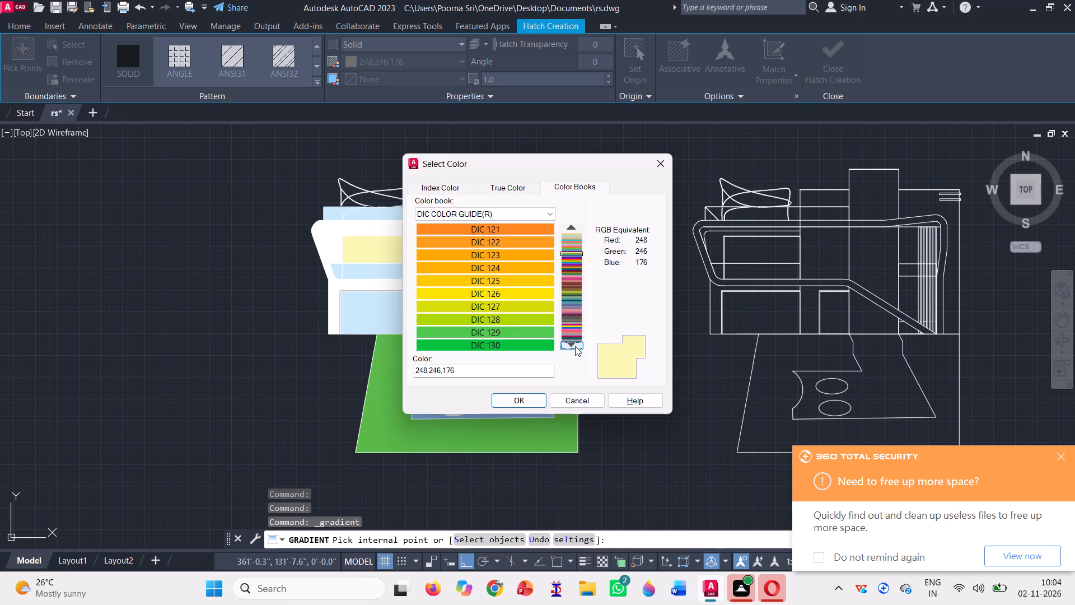
click(575, 346)
click(575, 346)
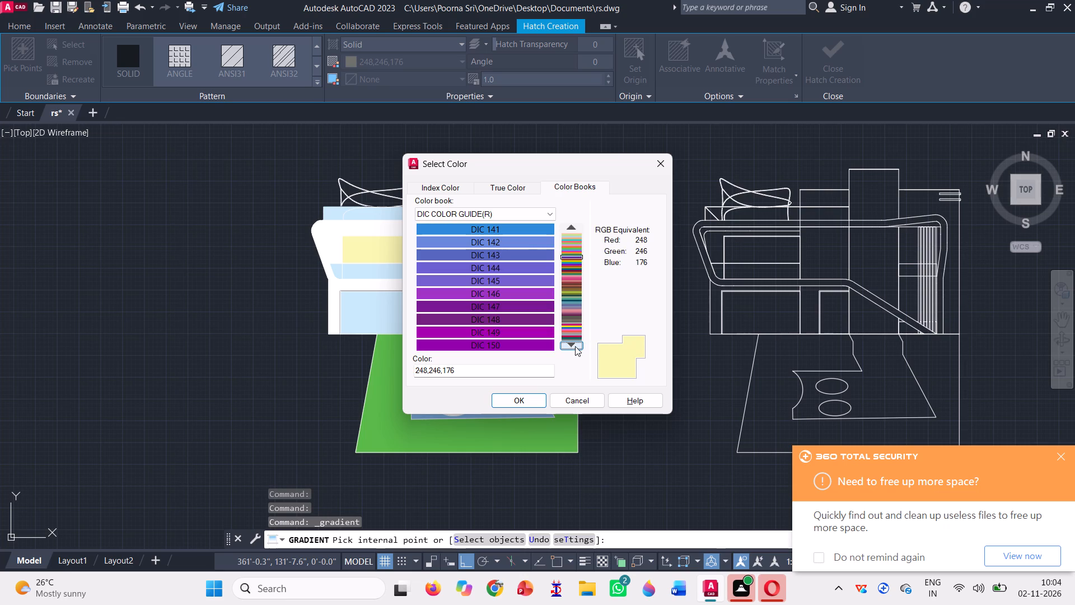
click(575, 346)
click(575, 346)
click(575, 346)
click(575, 346)
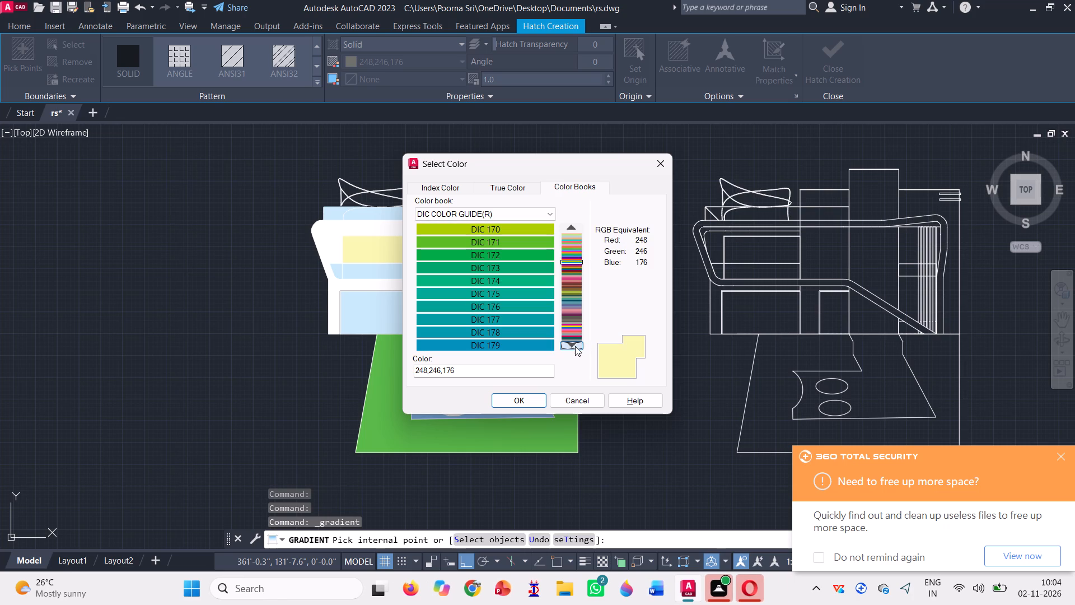
click(575, 346)
click(575, 346)
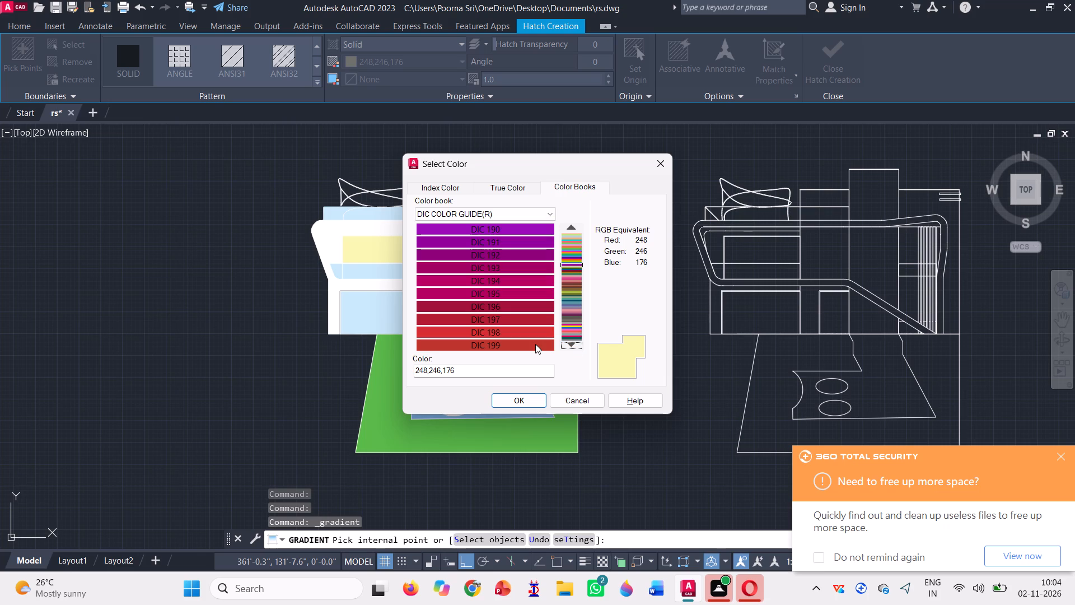
click(564, 344)
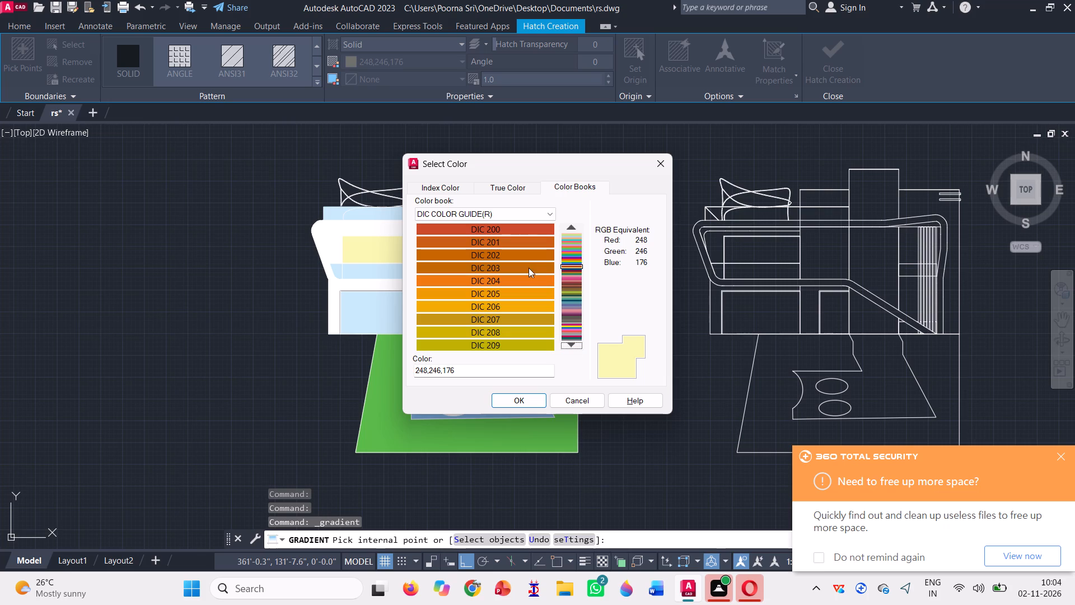
click(525, 263)
click(528, 398)
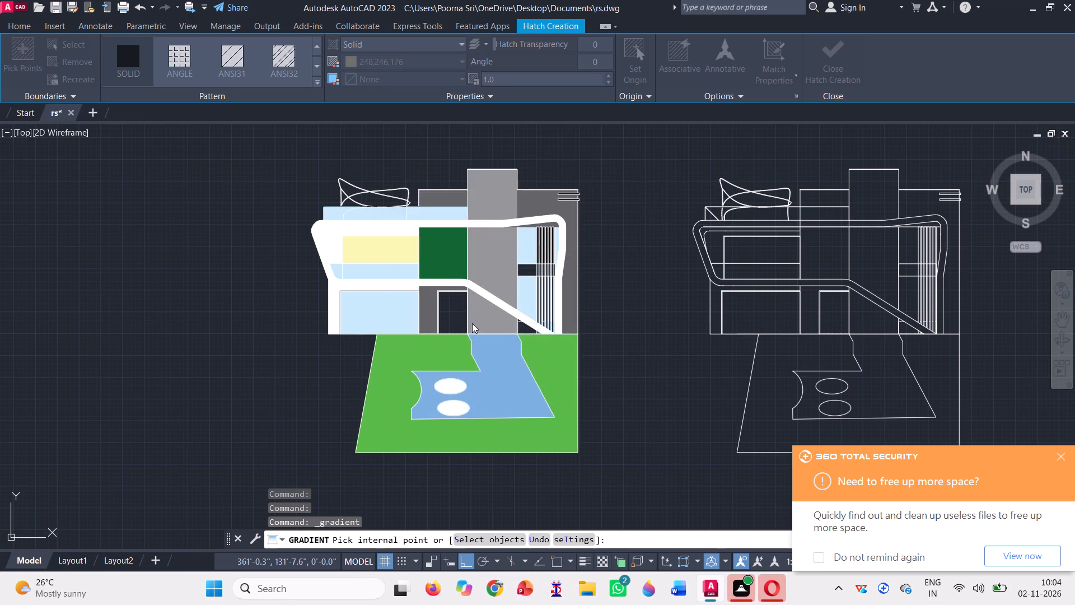
scroll(454, 317, up, 3)
click(451, 310)
scroll(451, 310, down, 3)
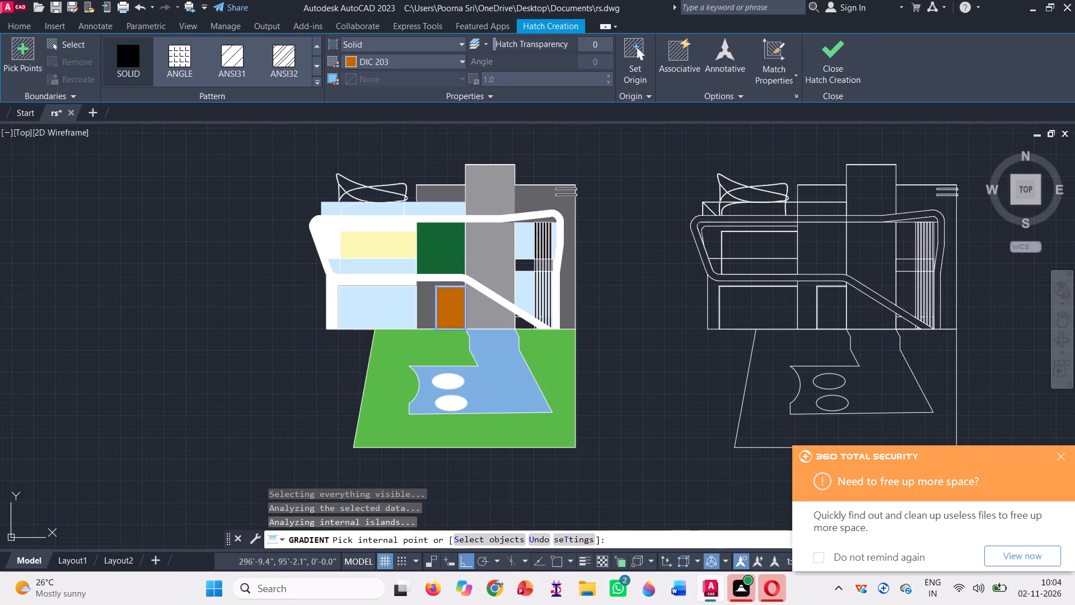
click(823, 73)
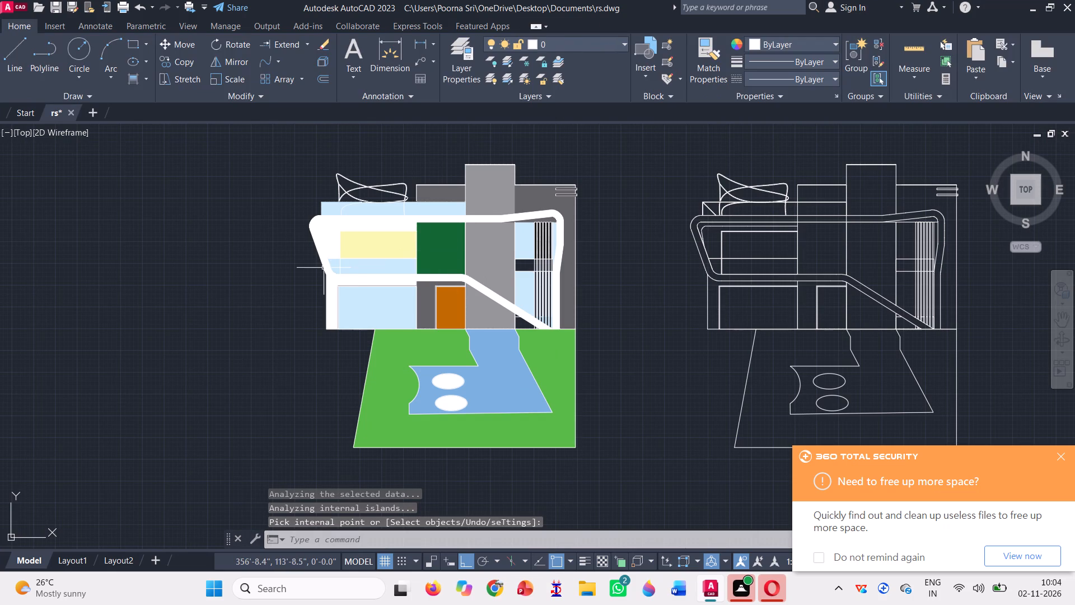
Draw a horizontal line about 13'-11" long running west from the southwest corner of the rendered elevation's green site area.
scroll(273, 263, down, 1)
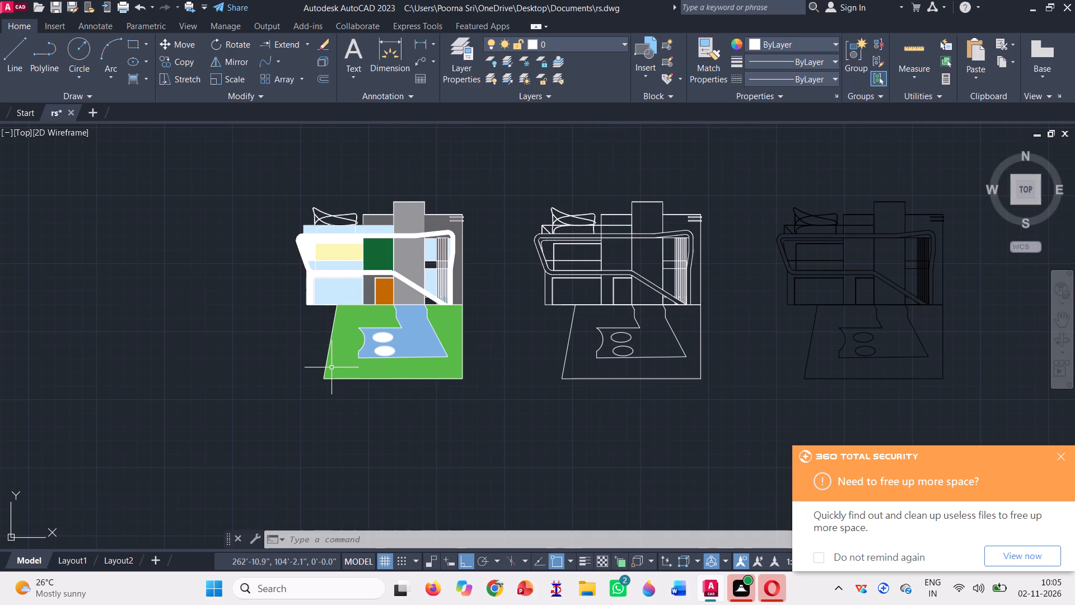
key(l)
key(Return)
scroll(323, 358, up, 2)
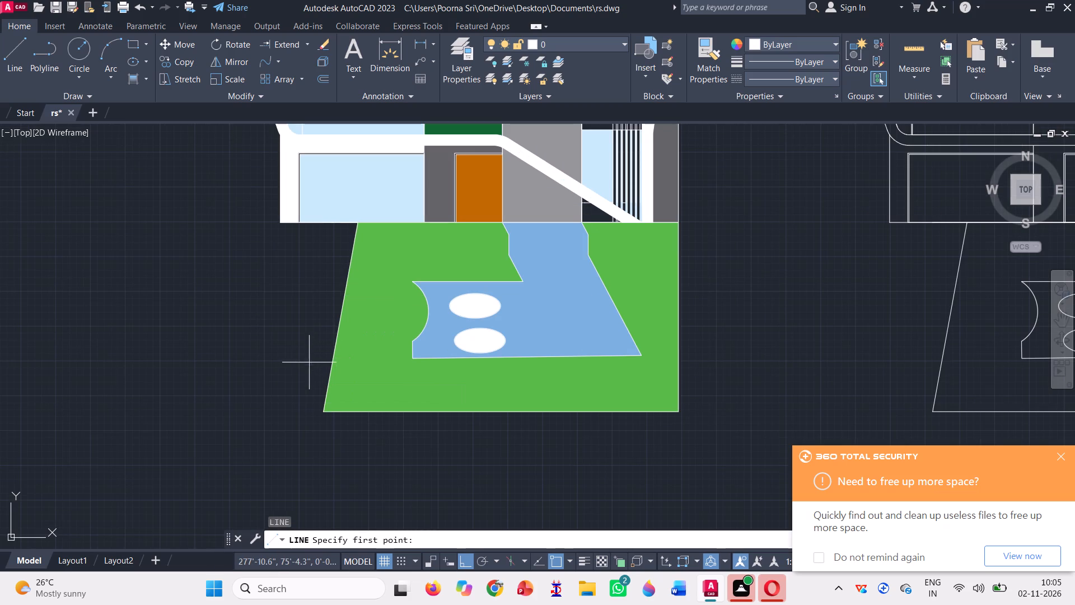
click(323, 413)
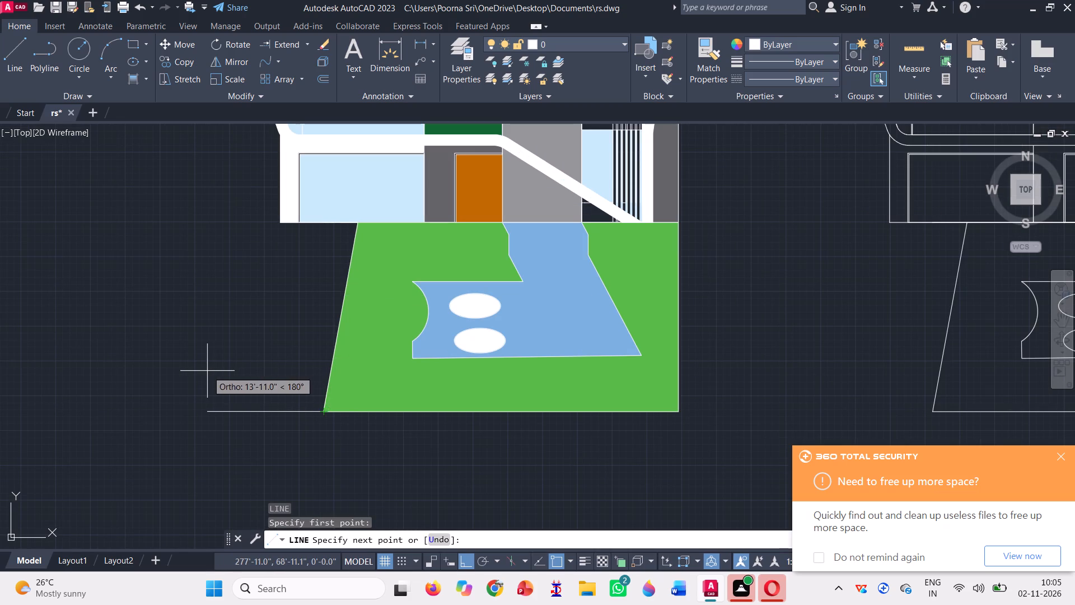
click(207, 371)
scroll(243, 379, down, 1)
key(space)
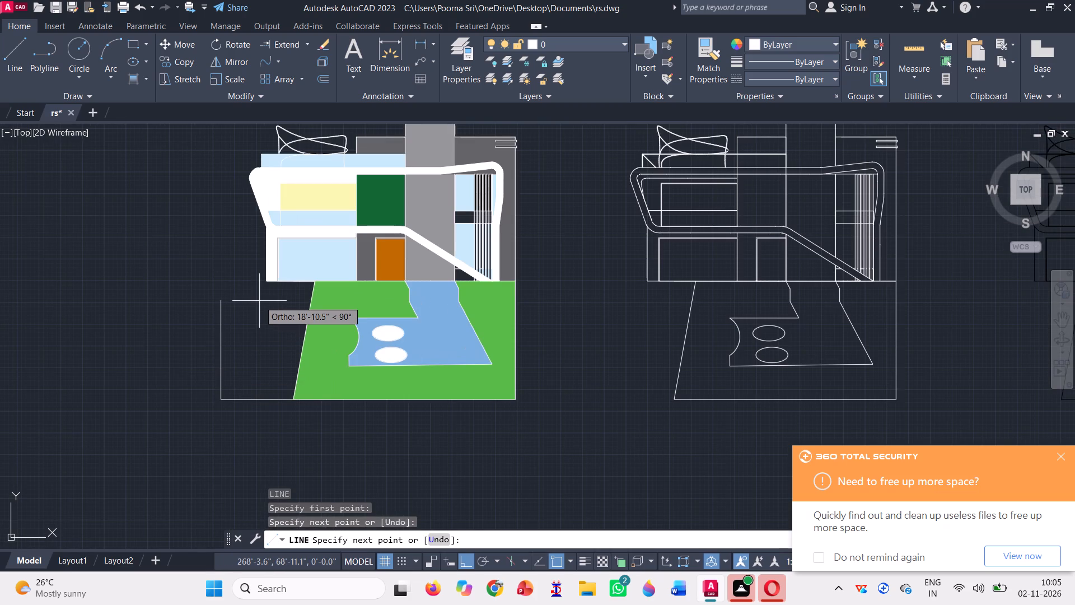
Copy the site outline from the unfilled copy, placing its southeast corner at the west end of the new horizontal line.
click(688, 361)
click(652, 338)
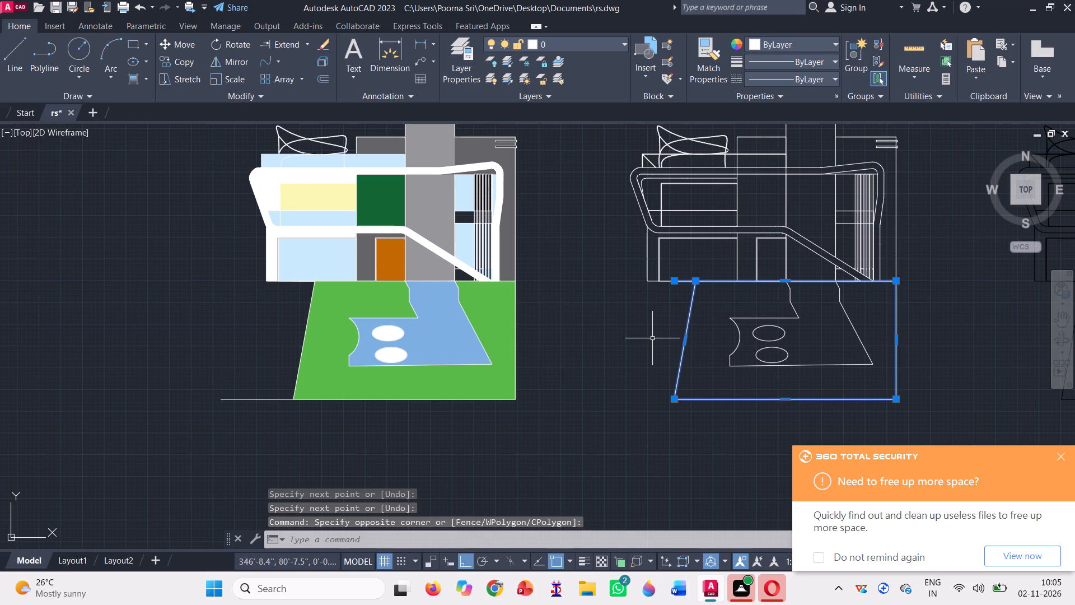
text(co)
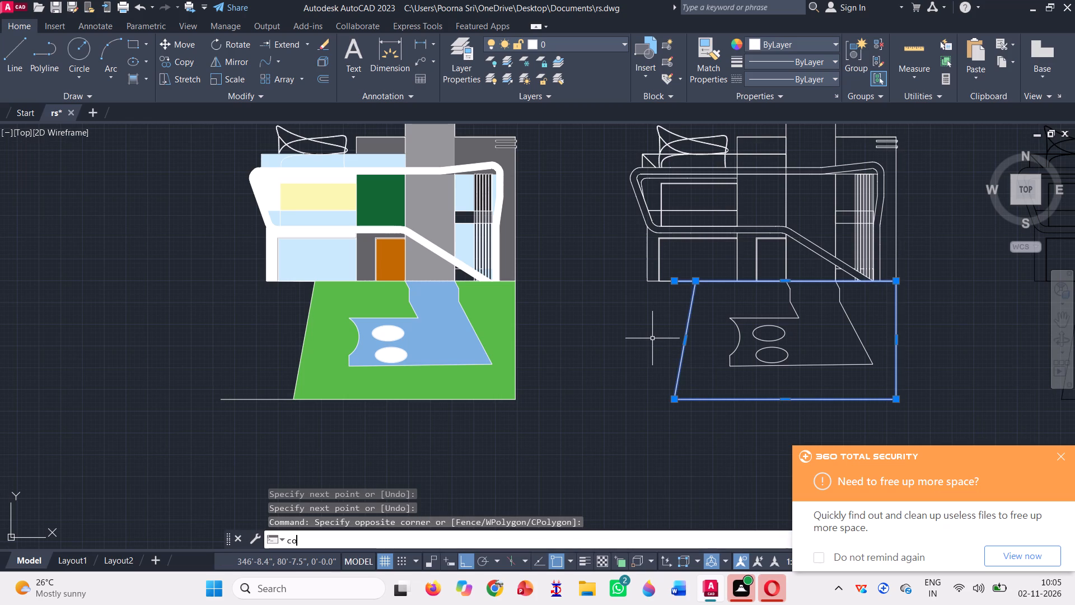
key(space)
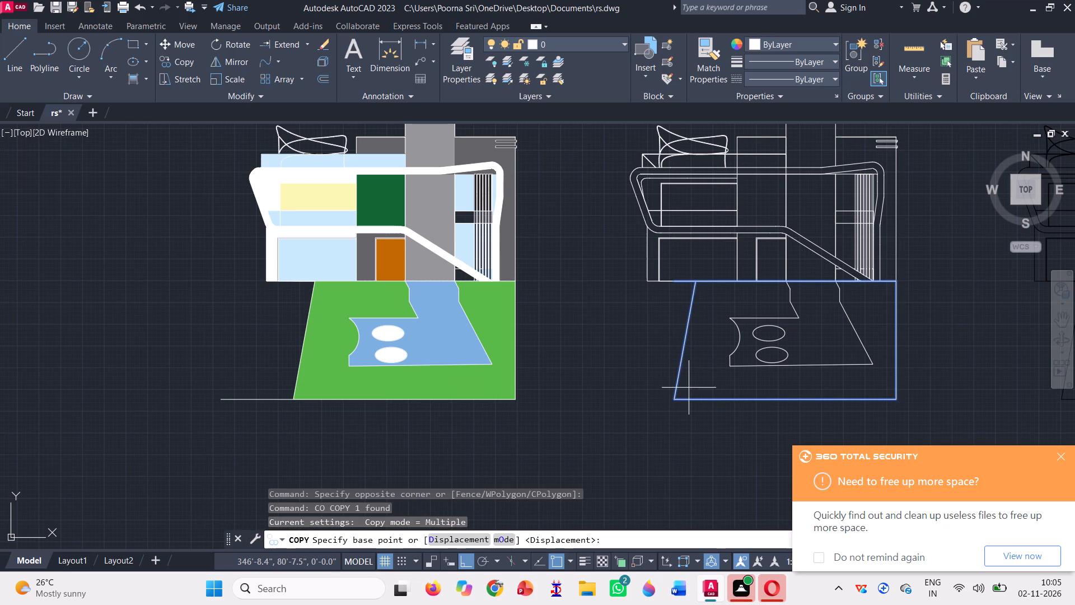
click(896, 403)
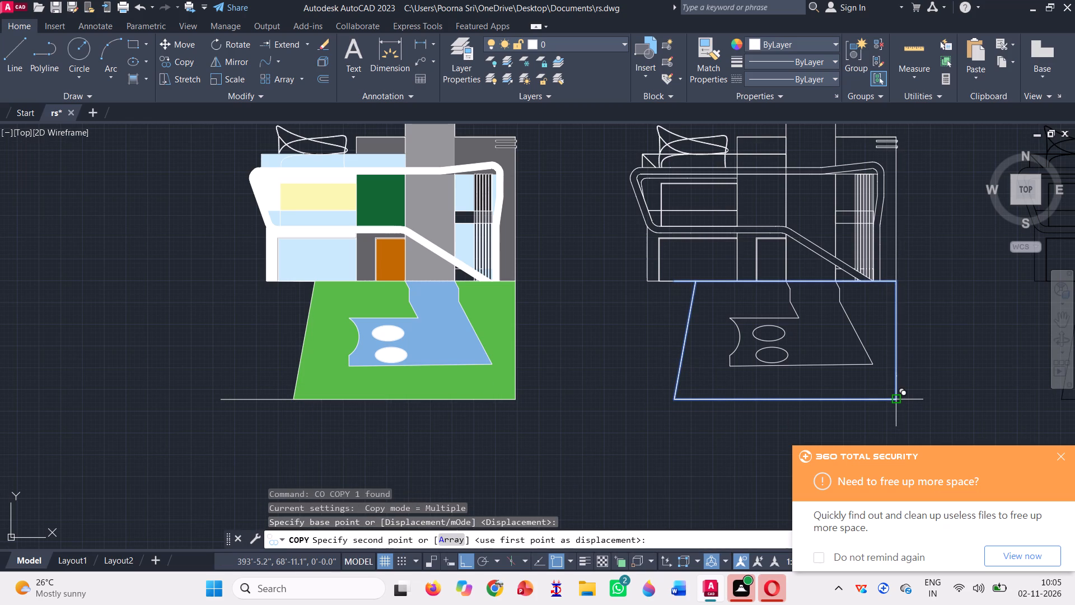
scroll(209, 397, up, 2)
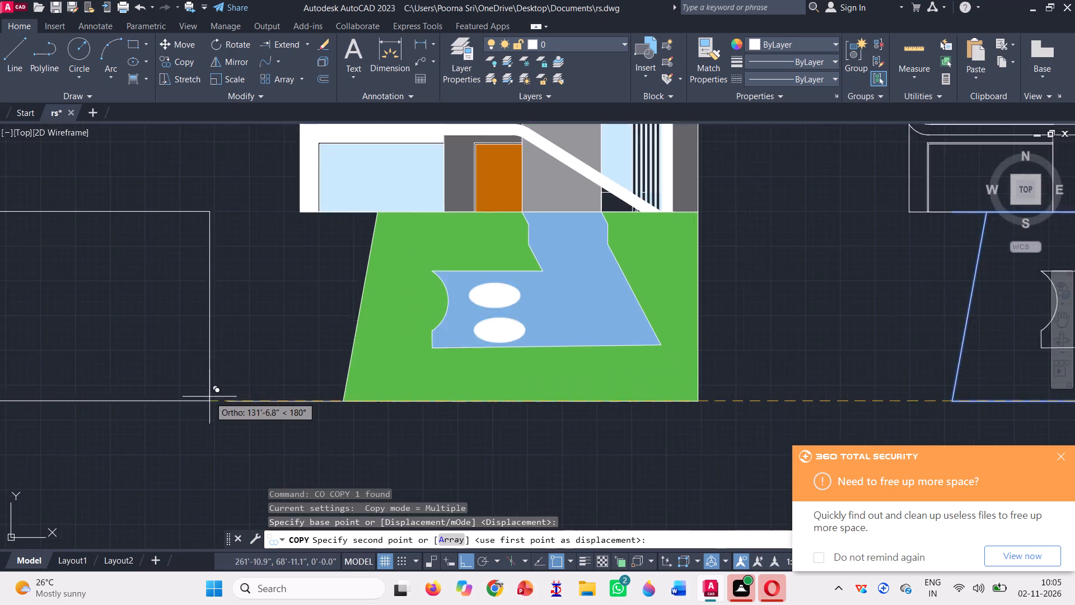
click(235, 403)
scroll(268, 399, down, 4)
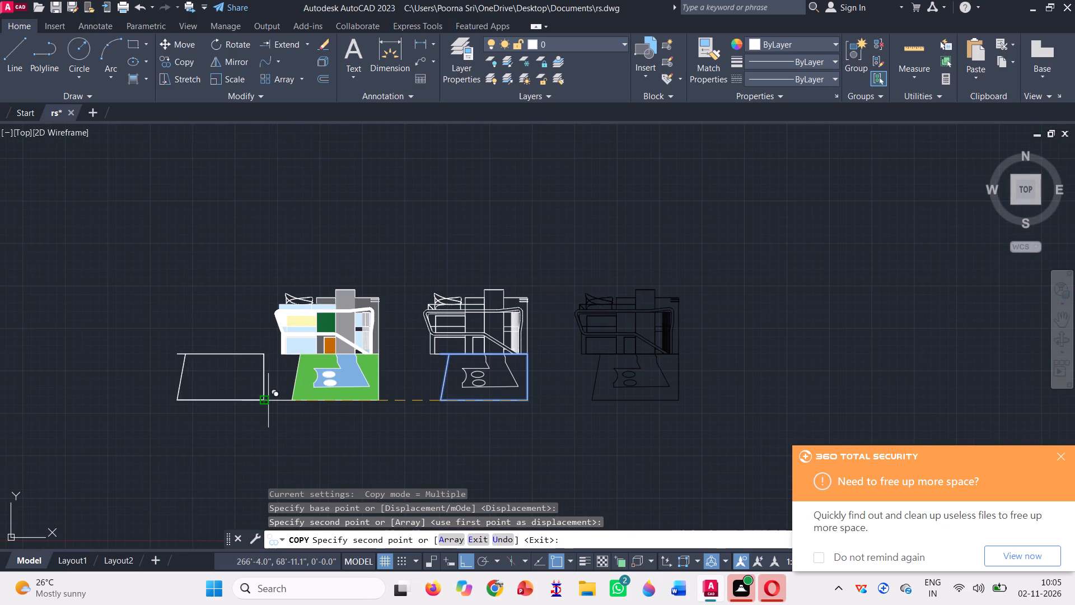
key(space)
Trim away the east, north and south edges of the copied site outline, leaving only its slanted west edge.
scroll(232, 361, up, 2)
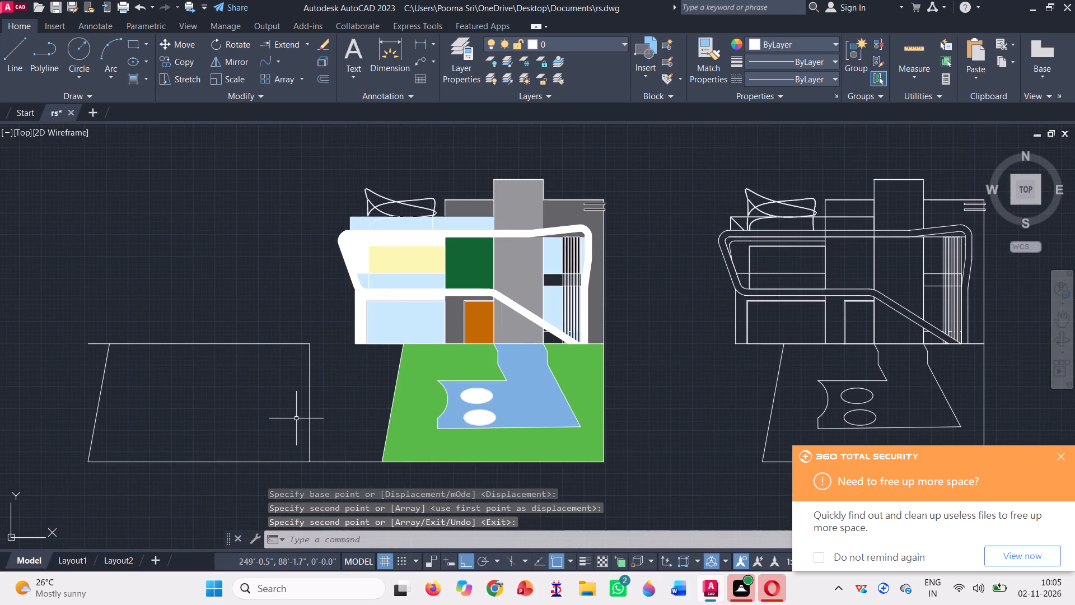
click(313, 416)
click(303, 386)
key(Escape)
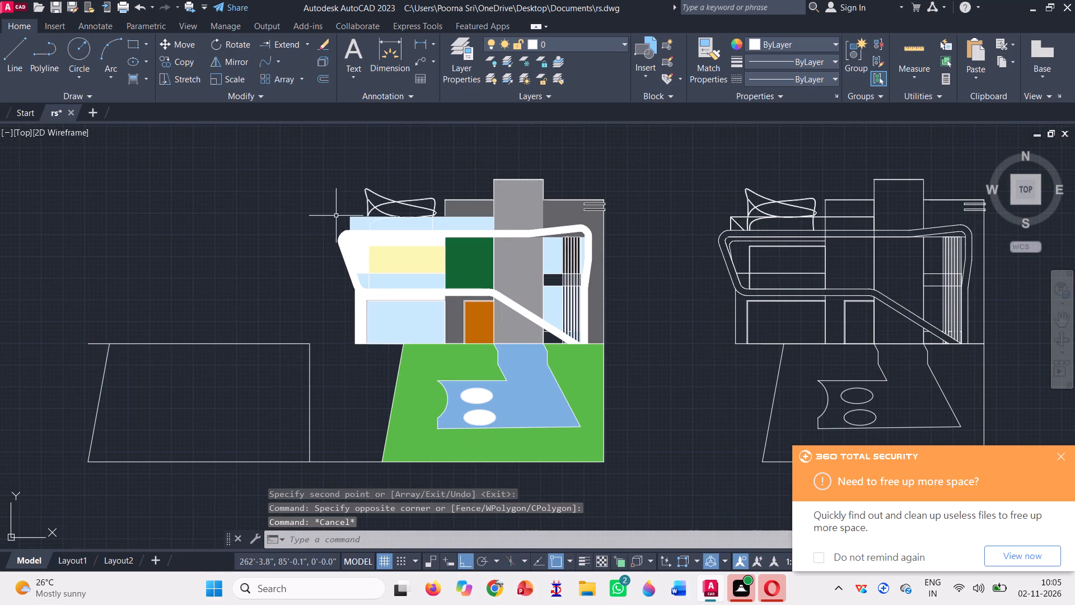
click(307, 46)
click(301, 74)
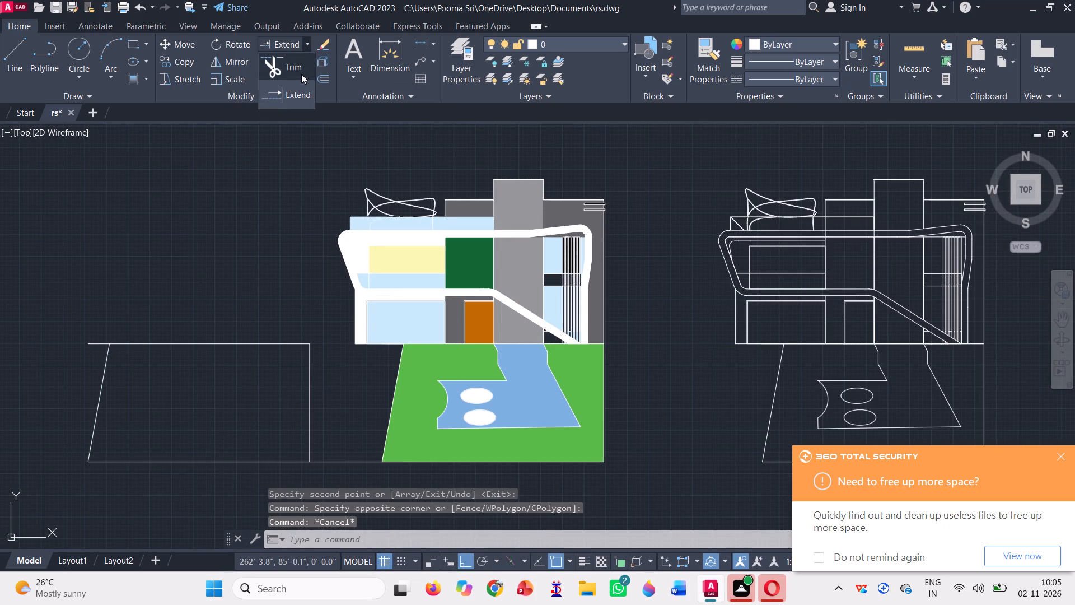
click(332, 414)
click(230, 276)
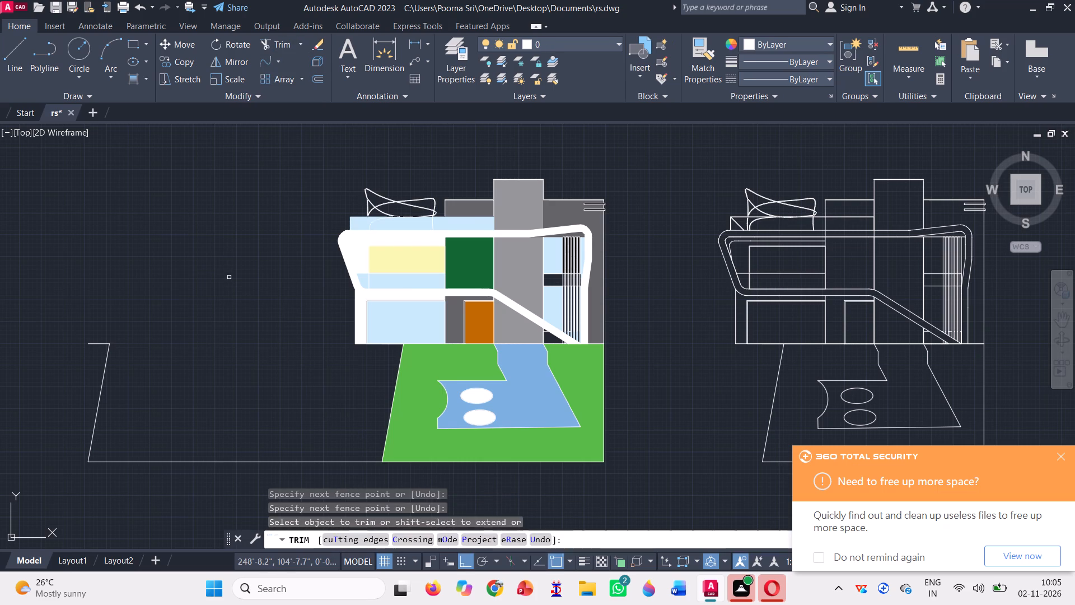
click(194, 482)
click(193, 425)
click(91, 346)
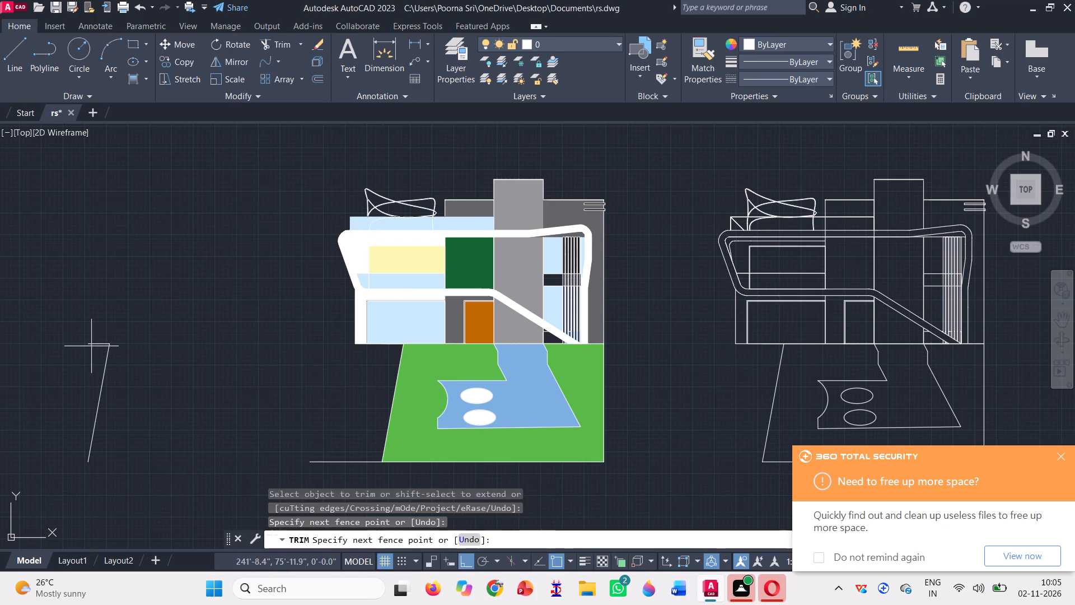
click(104, 328)
key(Escape)
Move the remaining slanted edge so its lower end meets the west end of the new horizontal line.
click(142, 424)
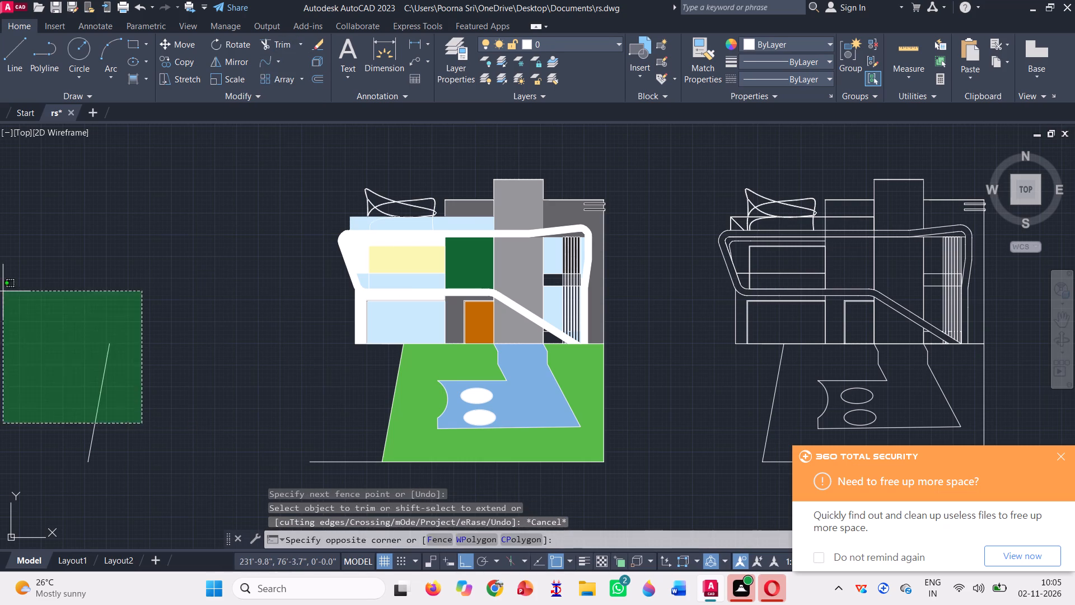
click(3, 290)
text(m)
key(space)
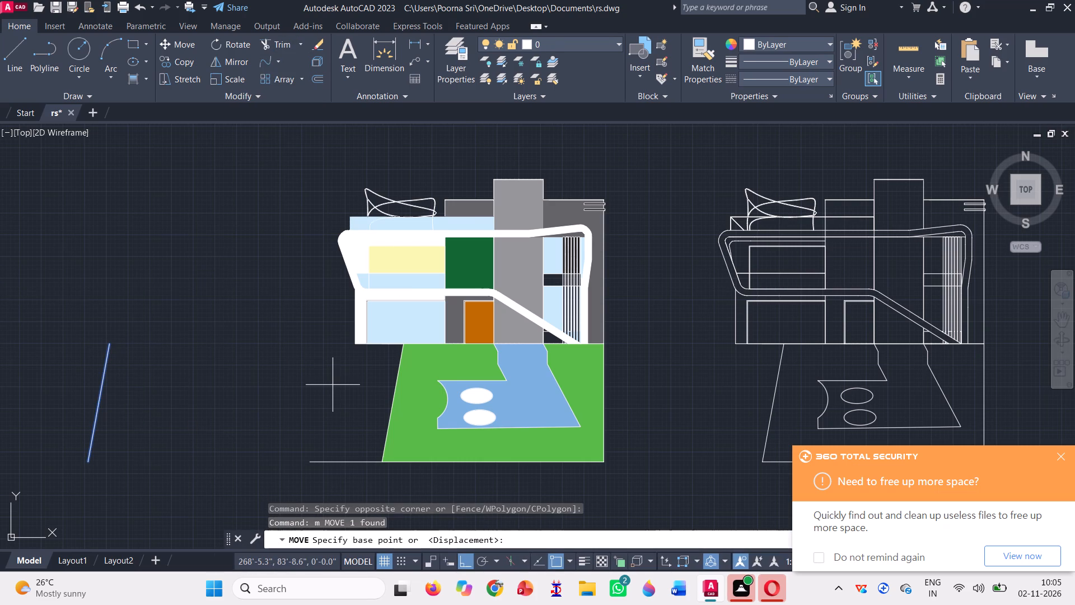
click(86, 462)
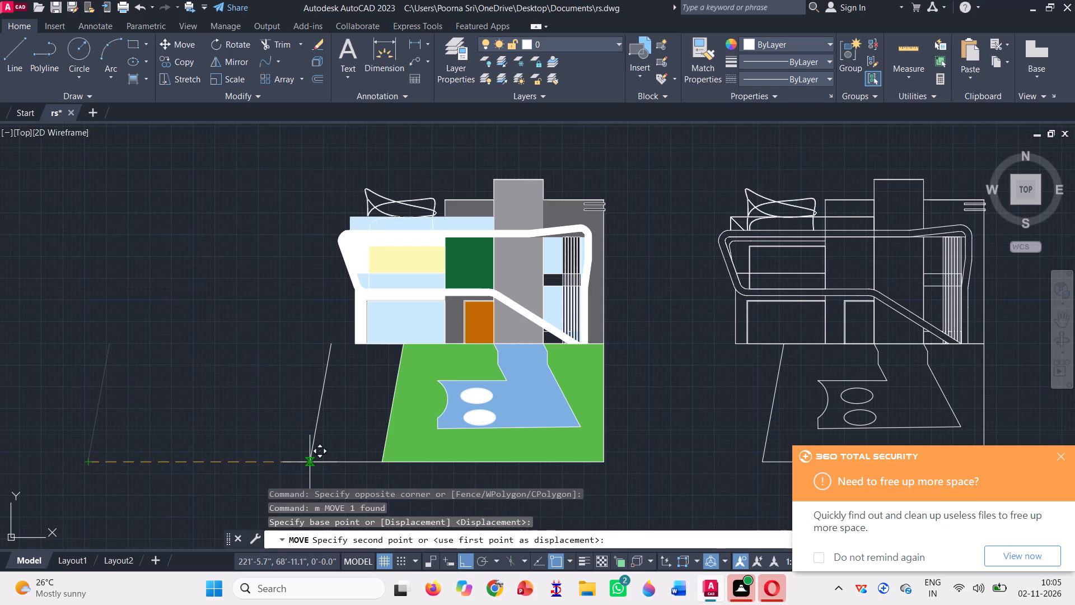
scroll(308, 463, up, 3)
click(314, 463)
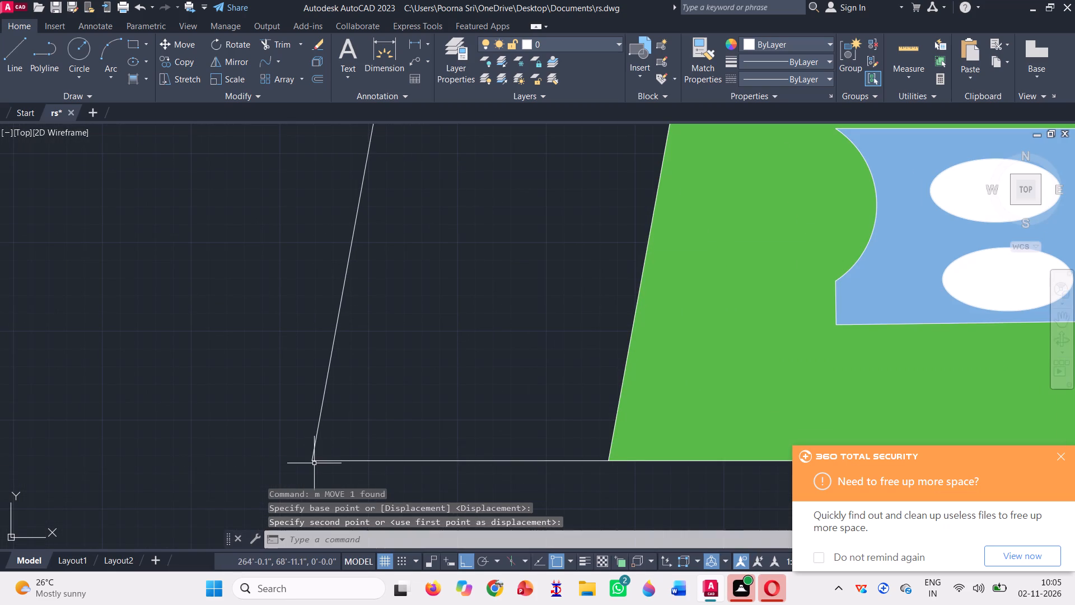
Draw a horizontal line about 7'-8" long running west from the building's southwest base corner, past the top of the slanted edge.
scroll(297, 449, down, 3)
key(space)
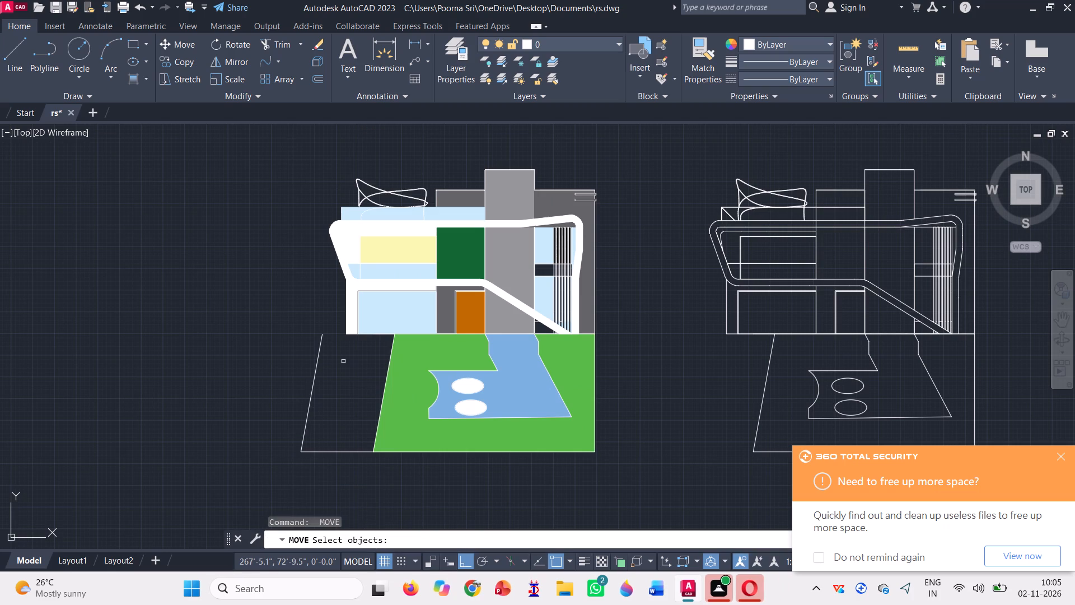
key(Escape)
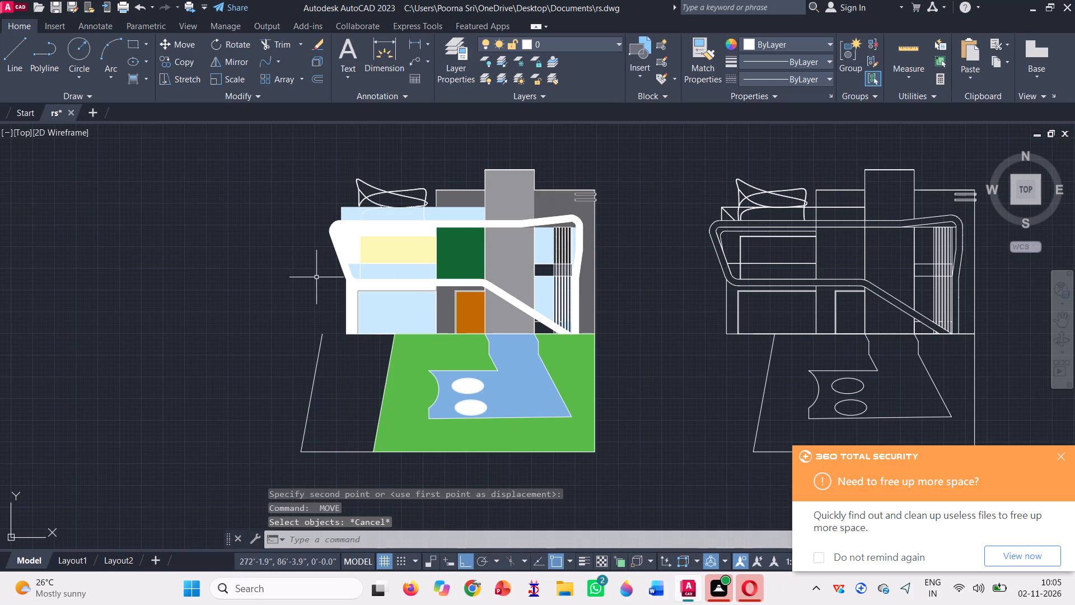
key(l)
key(Return)
scroll(345, 311, up, 2)
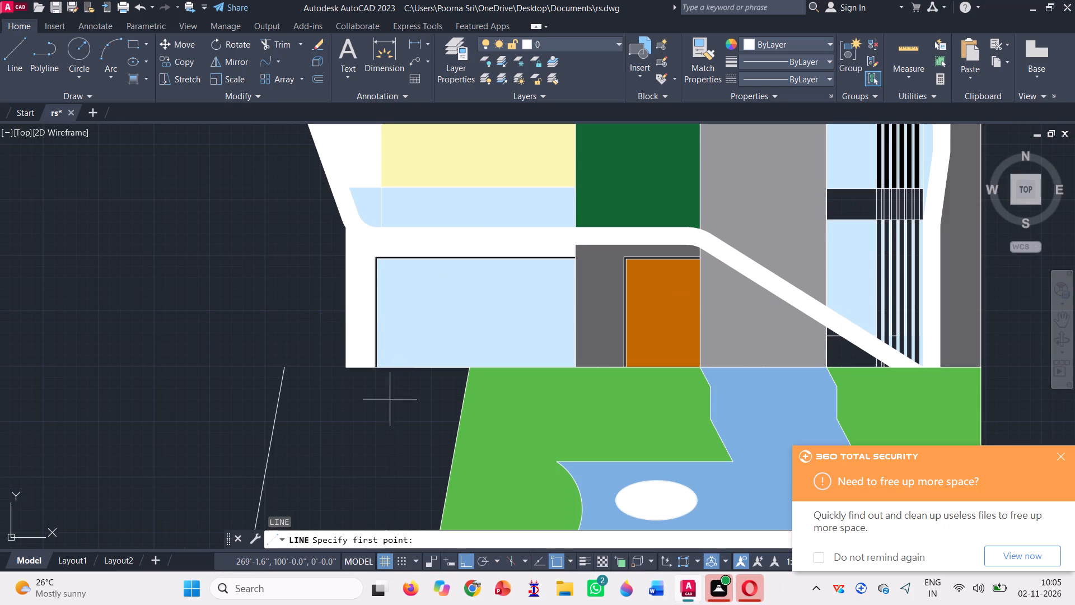
click(343, 371)
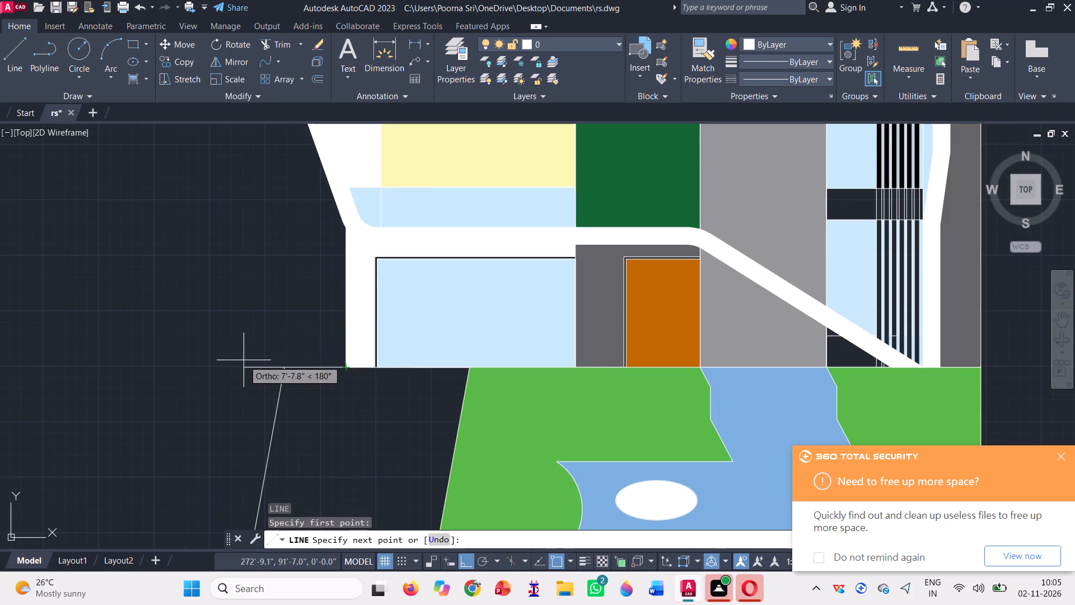
click(244, 360)
key(space)
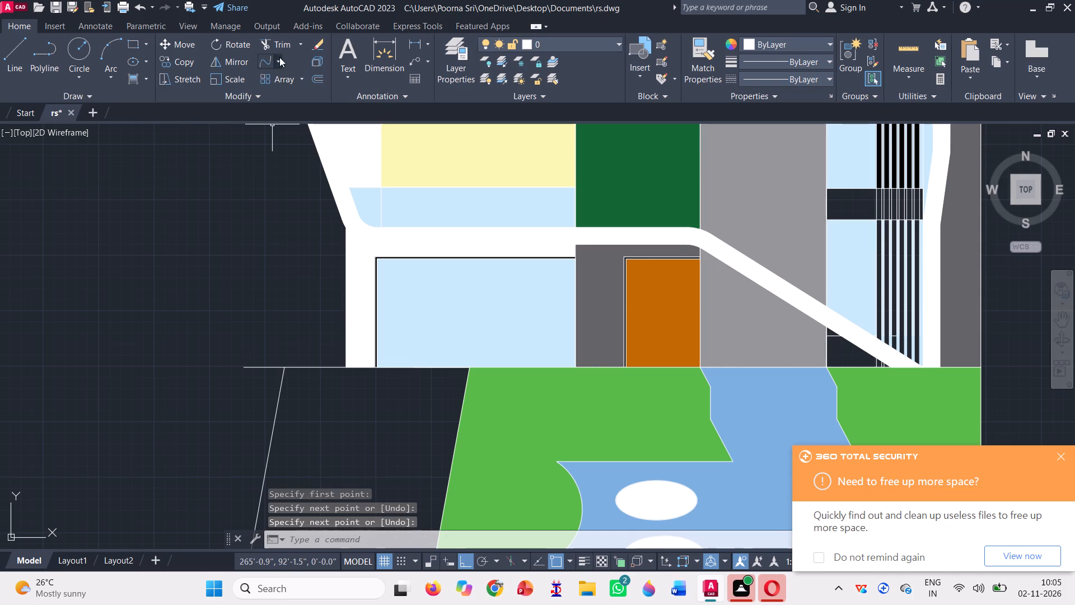
Trim the part of the new horizontal line that overhangs west of the strip's slanted edge.
click(275, 40)
click(259, 381)
click(259, 331)
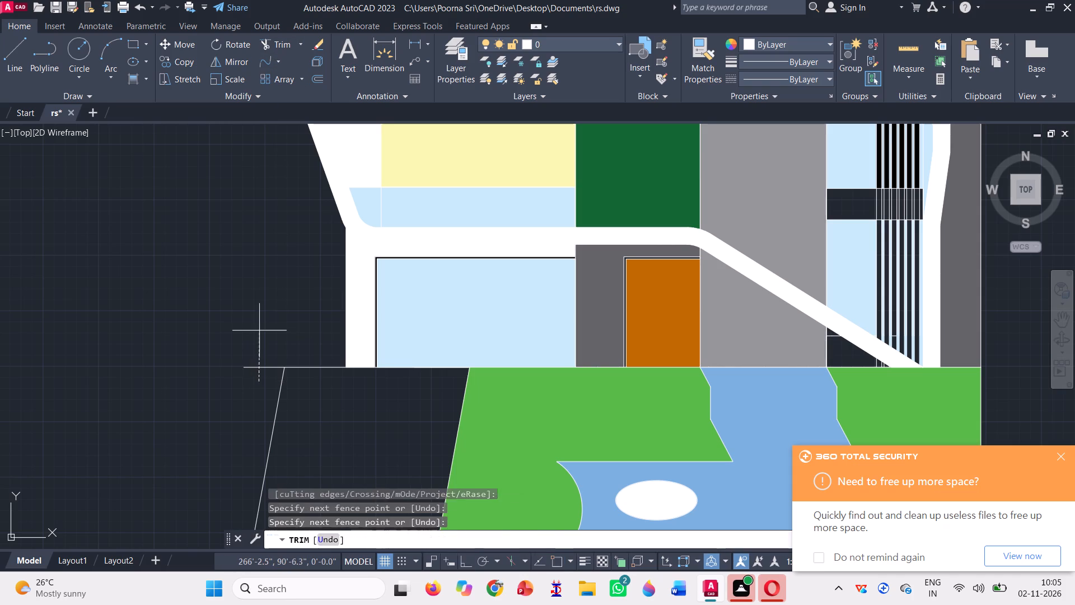
scroll(259, 331, down, 2)
key(Escape)
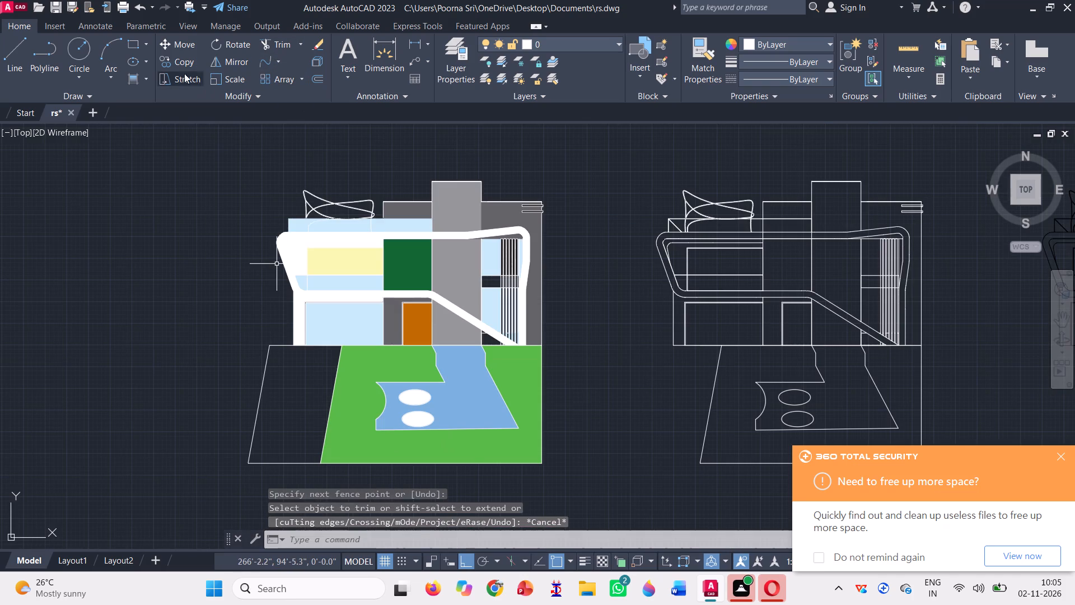
Fill the added strip west of the green site area with a solid hatch in gray 147,149,152.
click(132, 80)
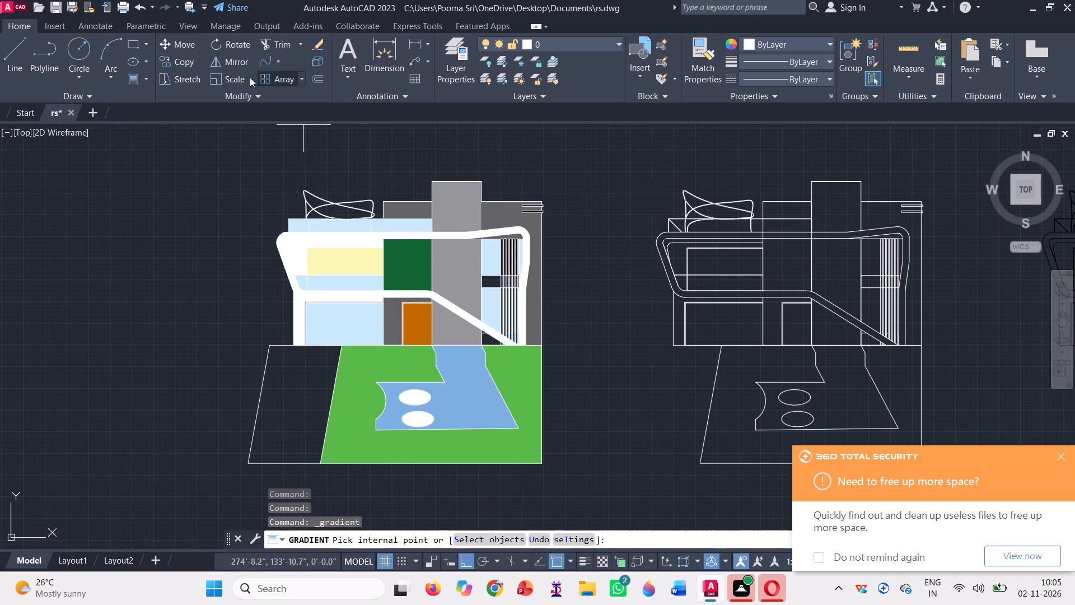
scroll(243, 72, up, 13)
scroll(152, 68, up, 4)
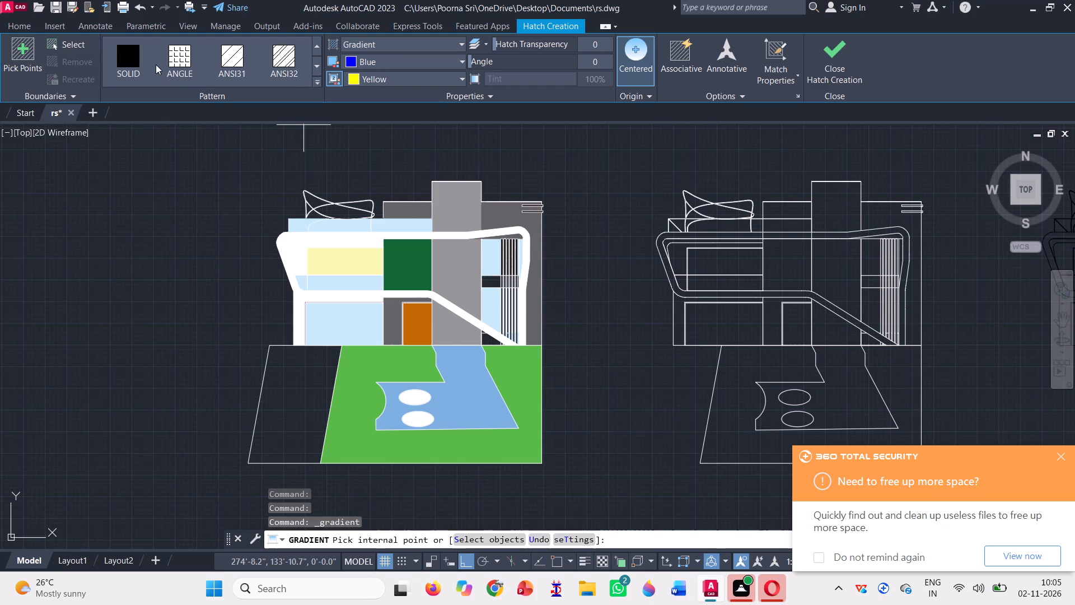
scroll(156, 64, up, 3)
click(137, 64)
click(453, 58)
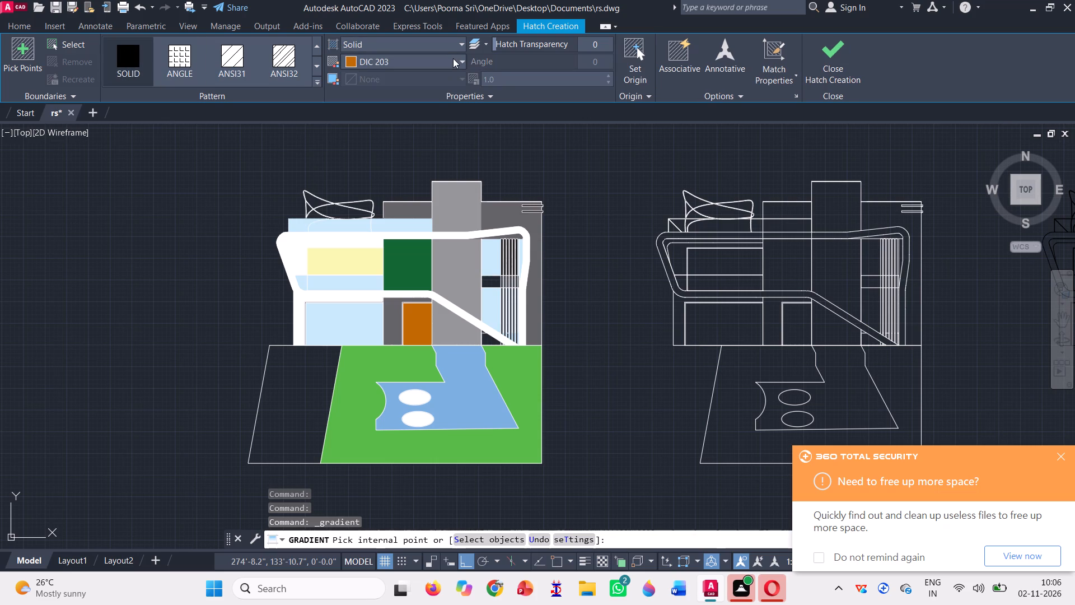
click(349, 152)
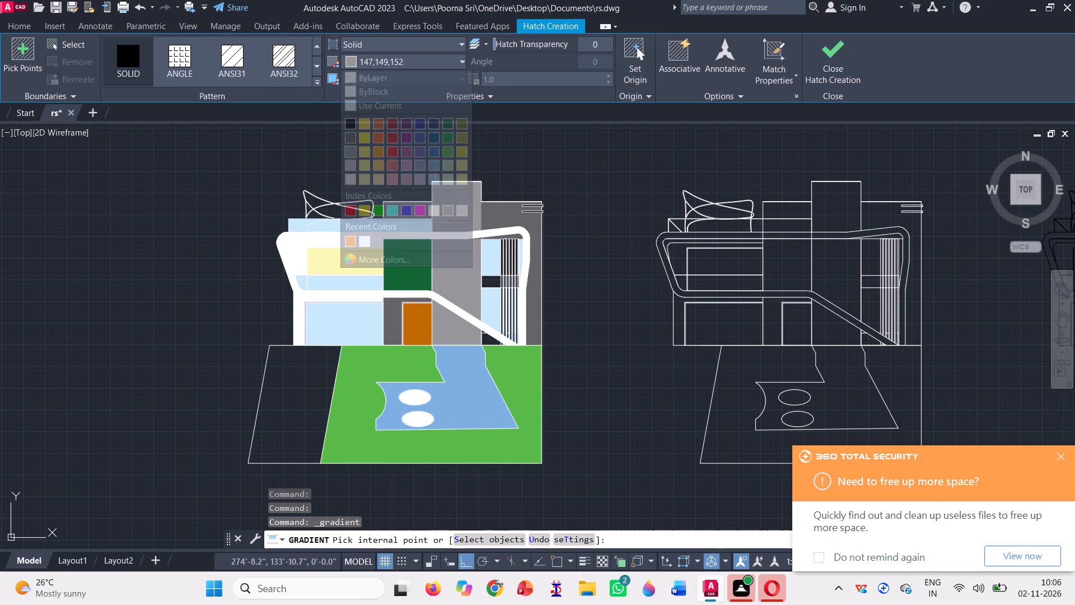
click(276, 416)
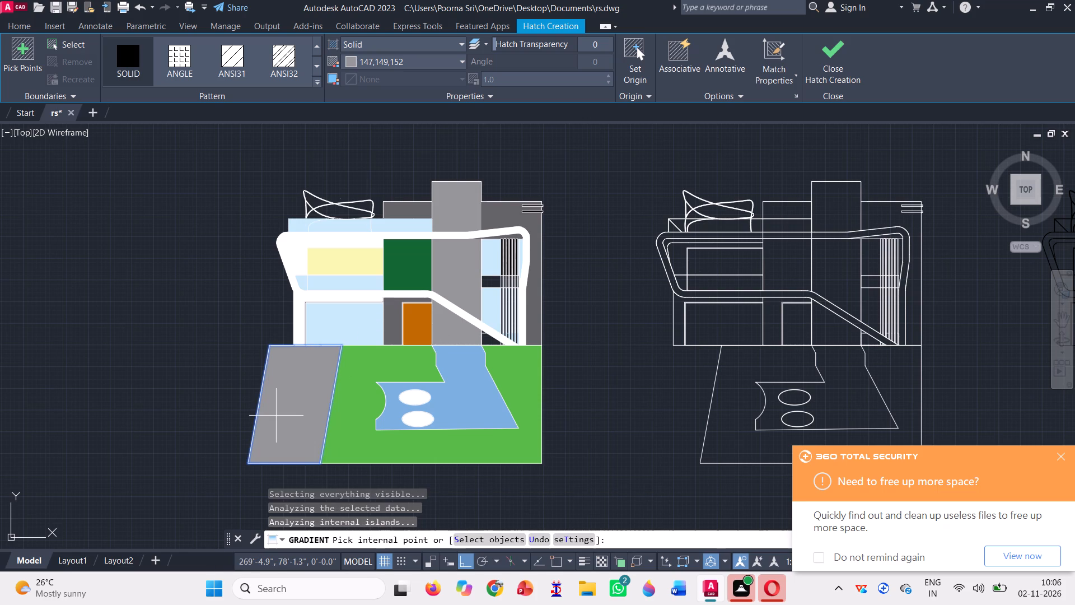
click(826, 63)
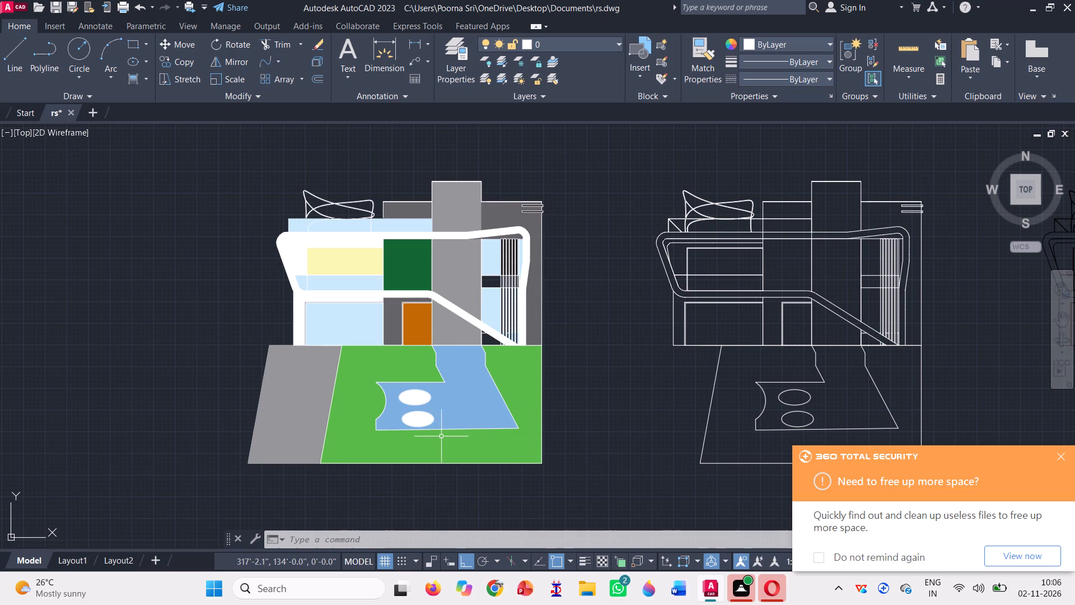
Move the black linework copy onto the rendered elevation, matching the southeast corners of their sites.
scroll(357, 462, down, 1)
scroll(248, 385, down, 1)
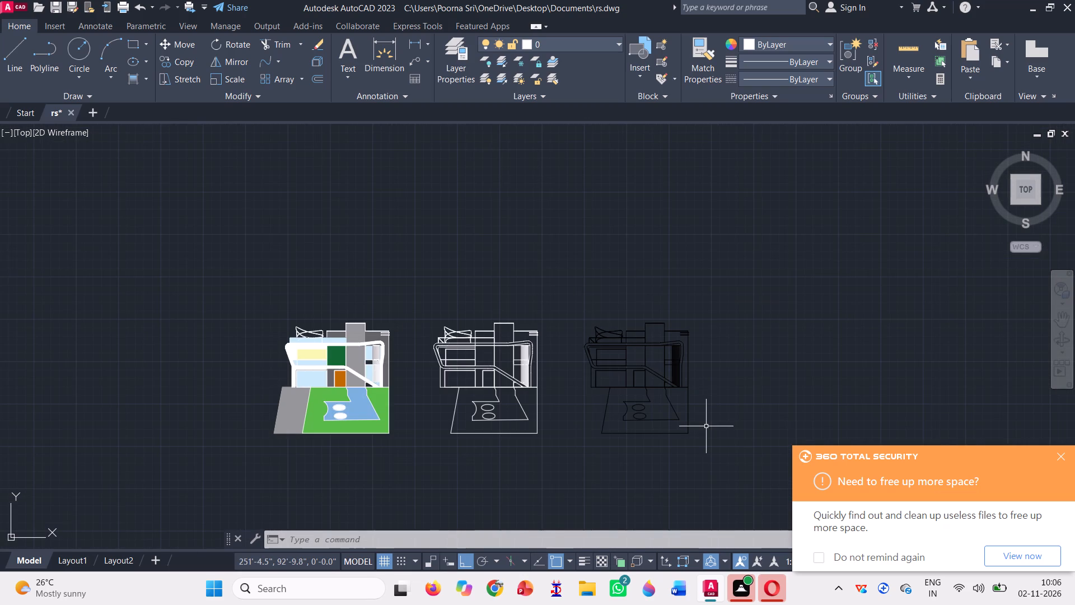
click(712, 457)
click(572, 285)
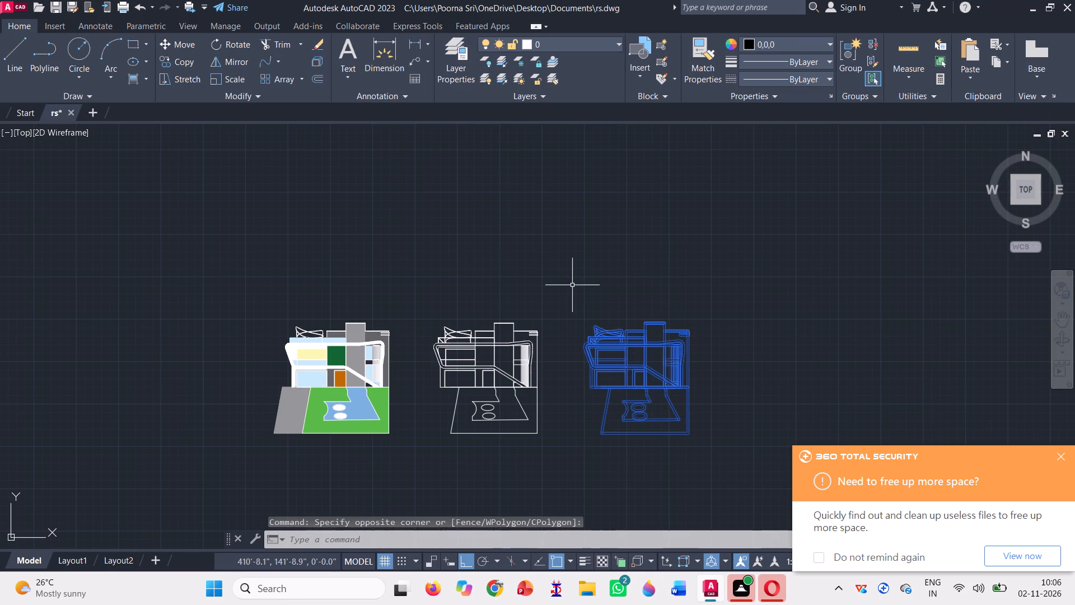
text(m)
key(space)
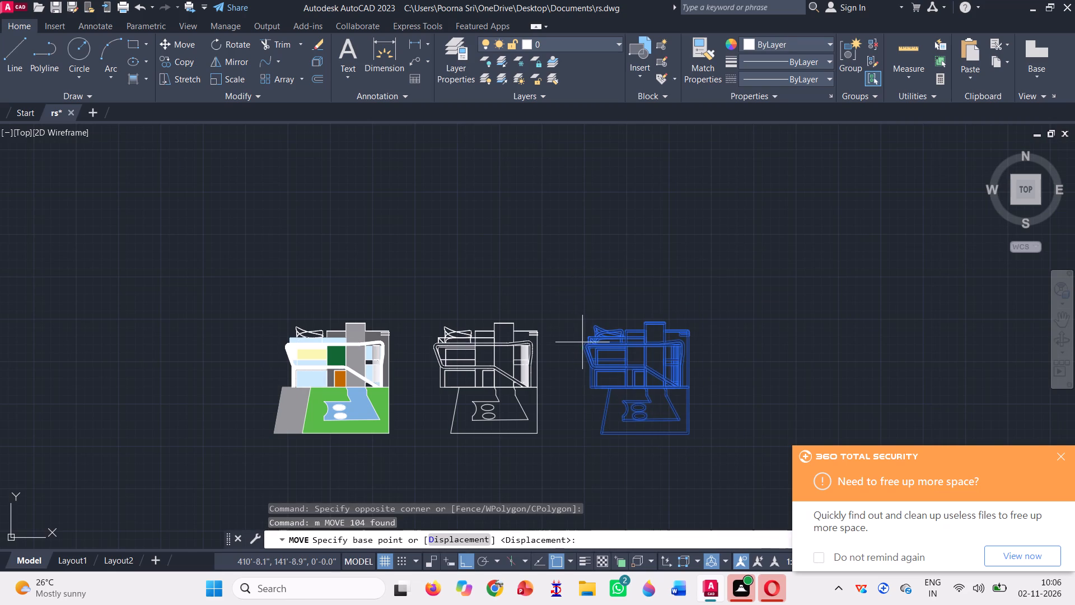
scroll(694, 450, up, 2)
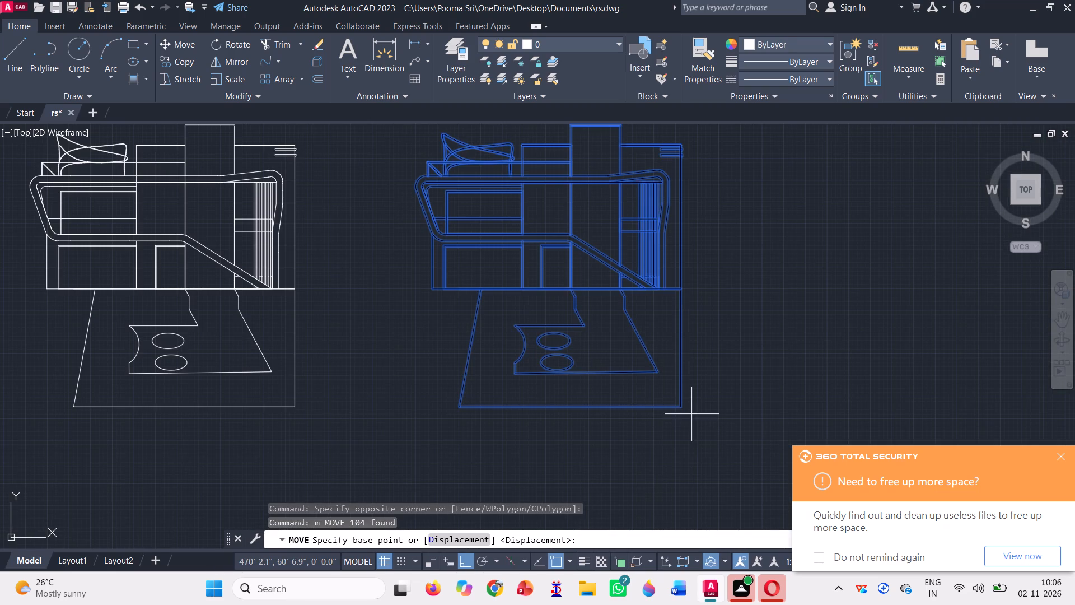
click(680, 407)
scroll(735, 418, down, 3)
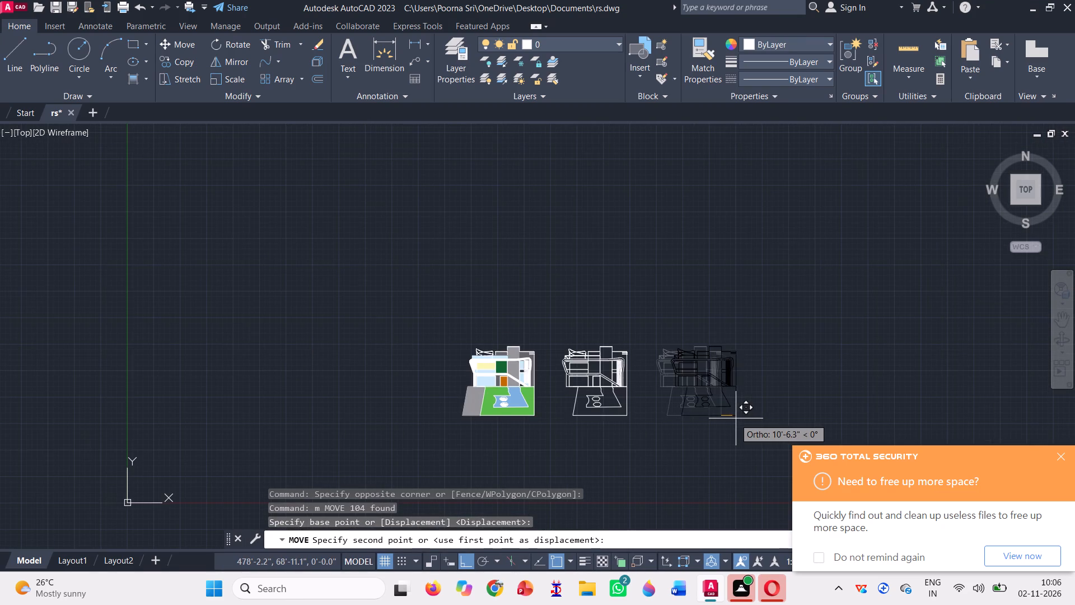
scroll(524, 415, up, 3)
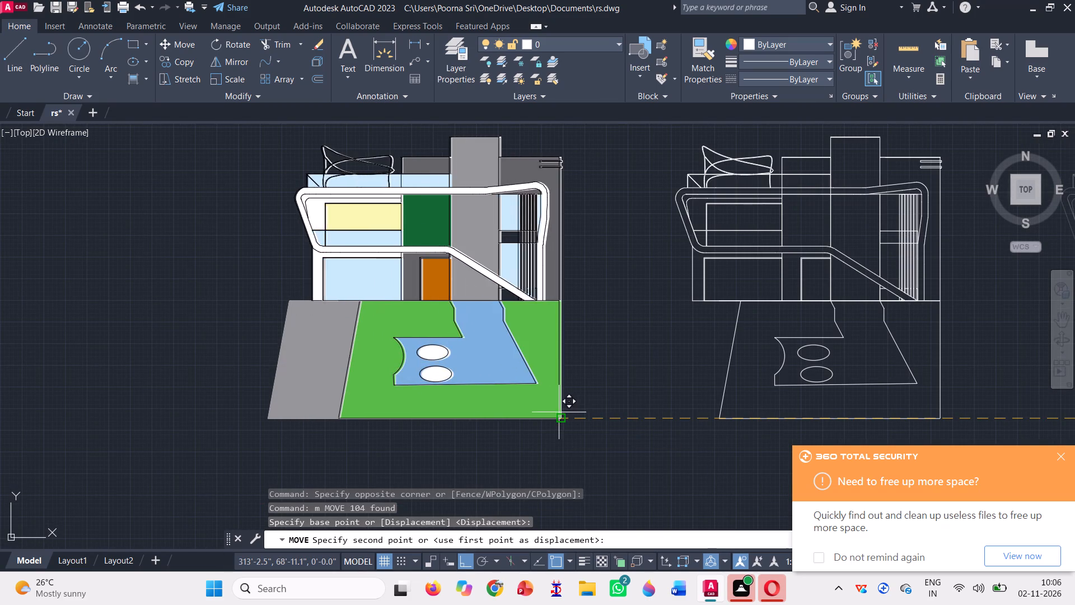
click(558, 416)
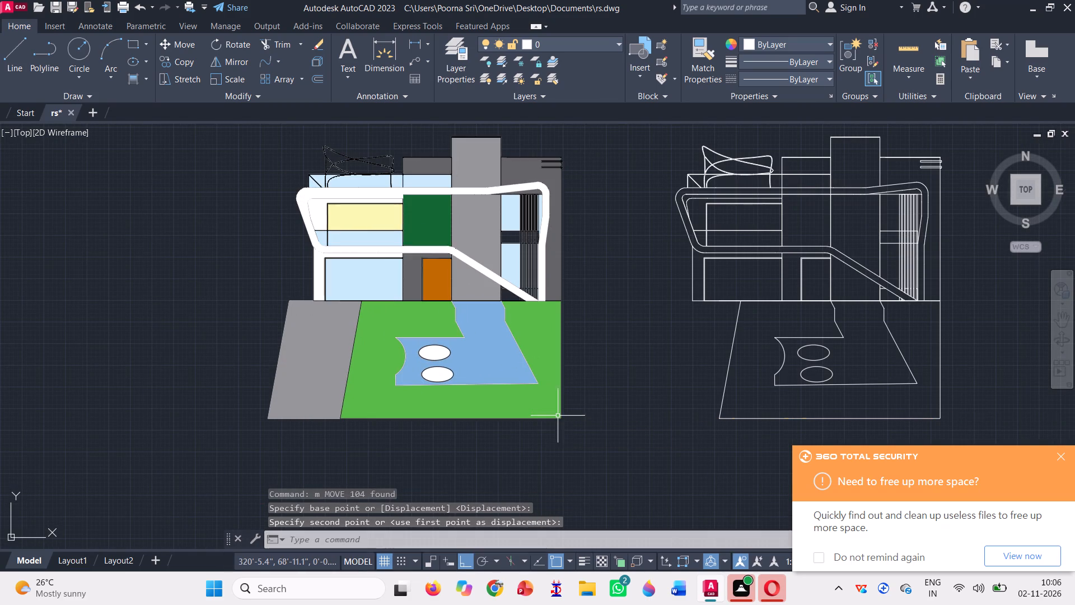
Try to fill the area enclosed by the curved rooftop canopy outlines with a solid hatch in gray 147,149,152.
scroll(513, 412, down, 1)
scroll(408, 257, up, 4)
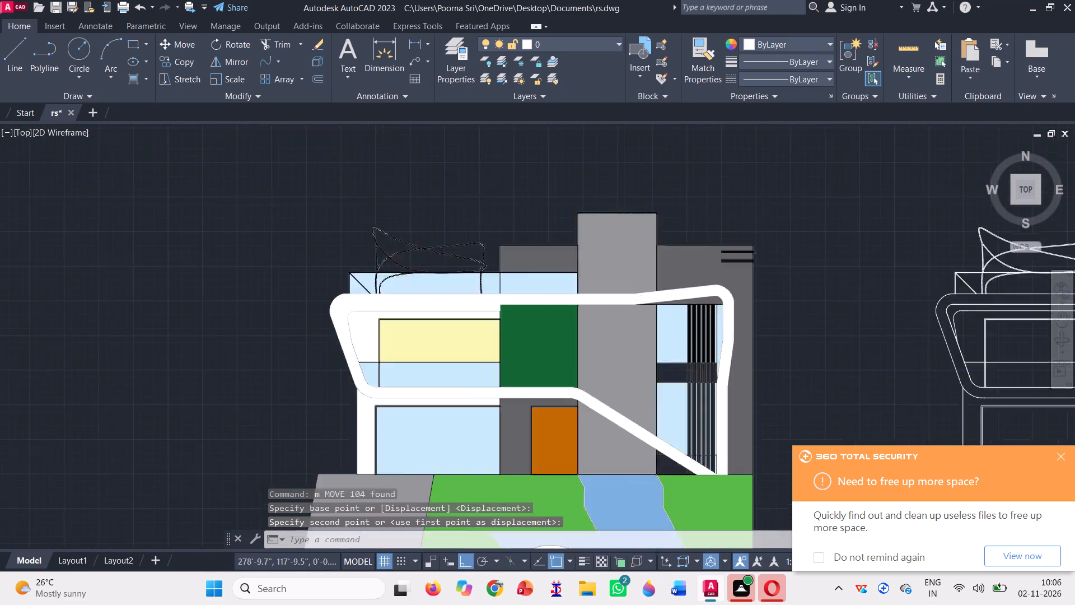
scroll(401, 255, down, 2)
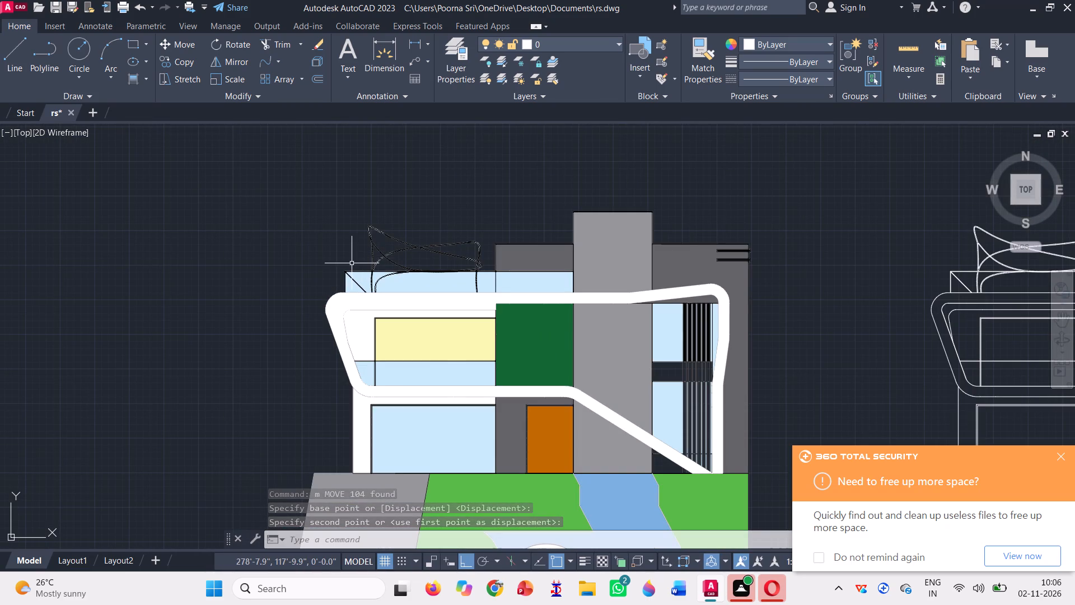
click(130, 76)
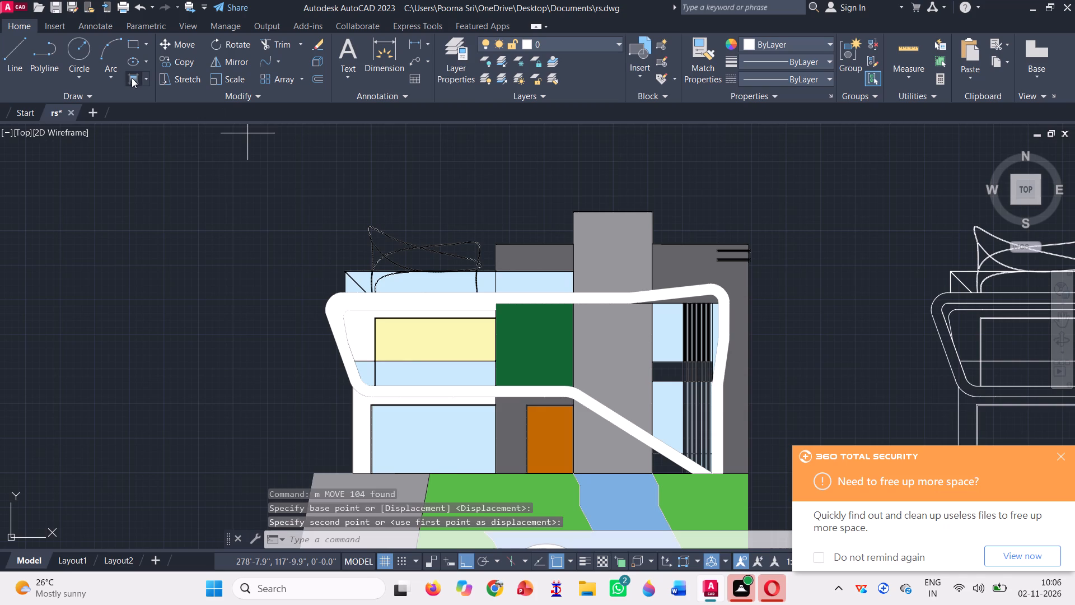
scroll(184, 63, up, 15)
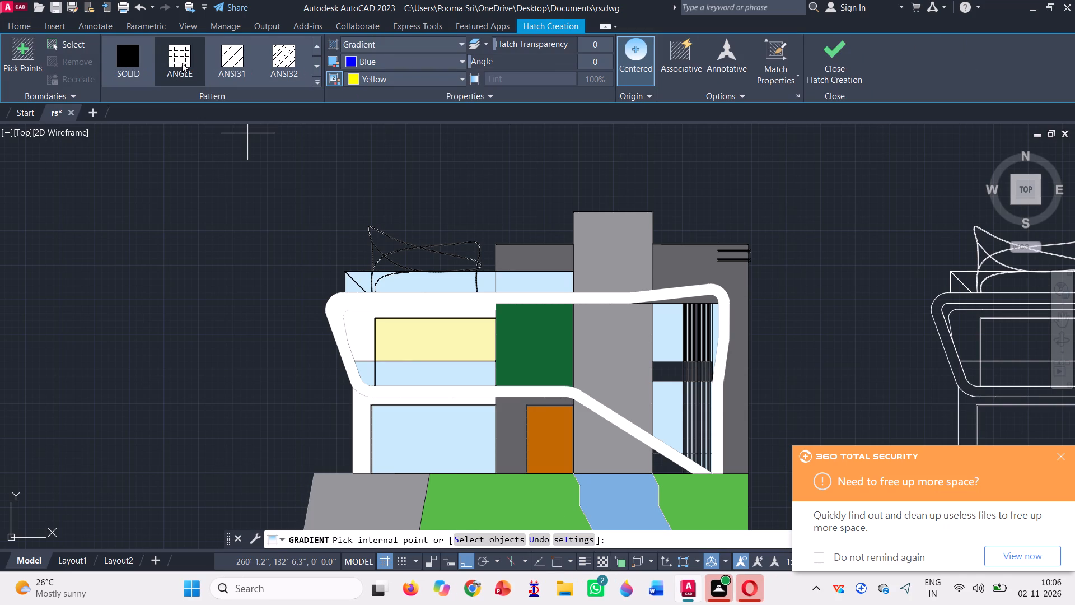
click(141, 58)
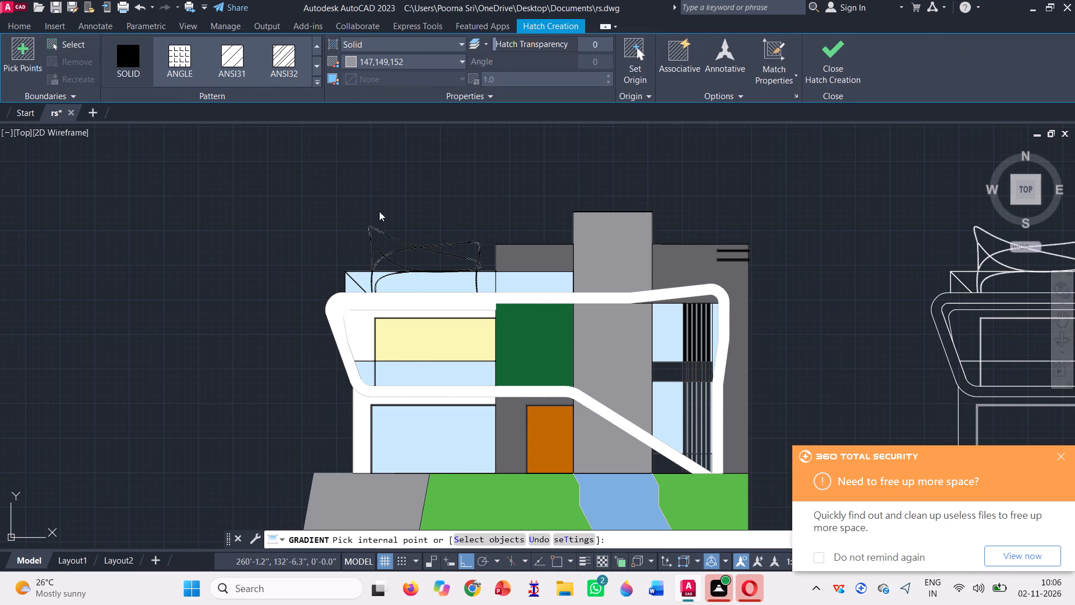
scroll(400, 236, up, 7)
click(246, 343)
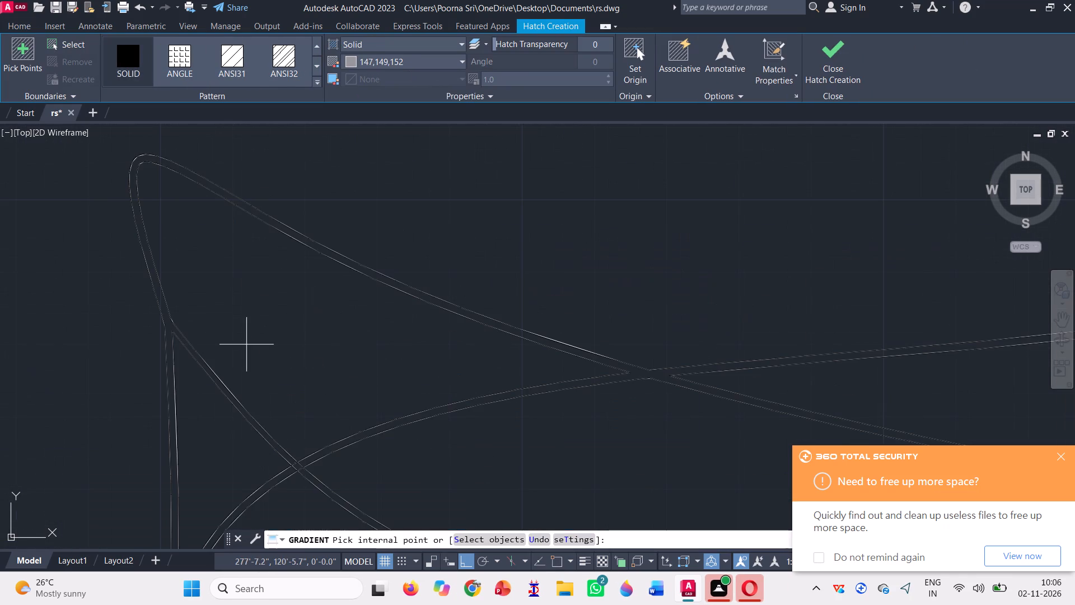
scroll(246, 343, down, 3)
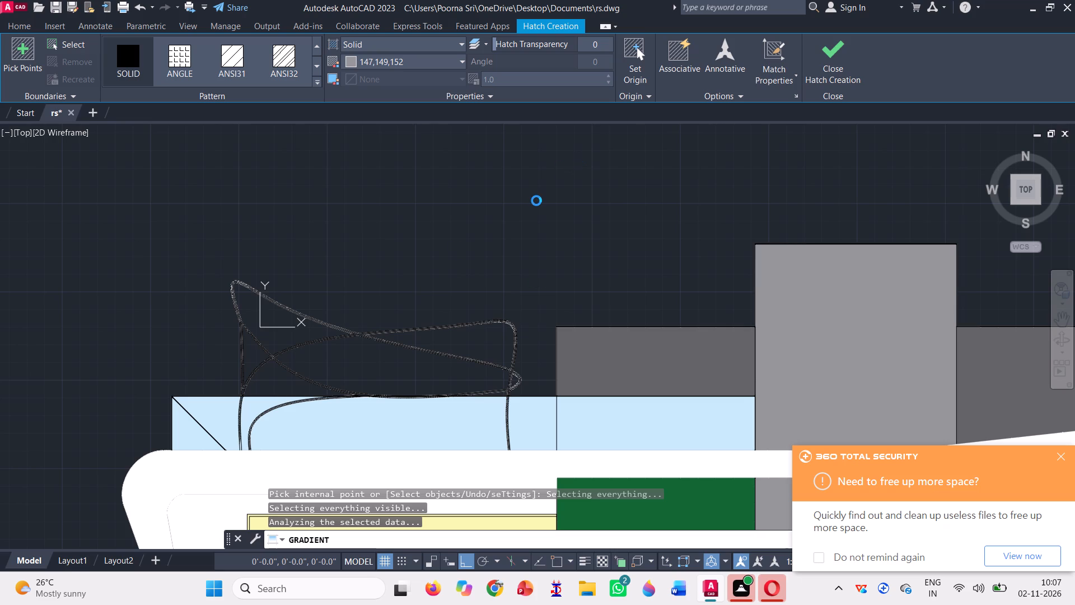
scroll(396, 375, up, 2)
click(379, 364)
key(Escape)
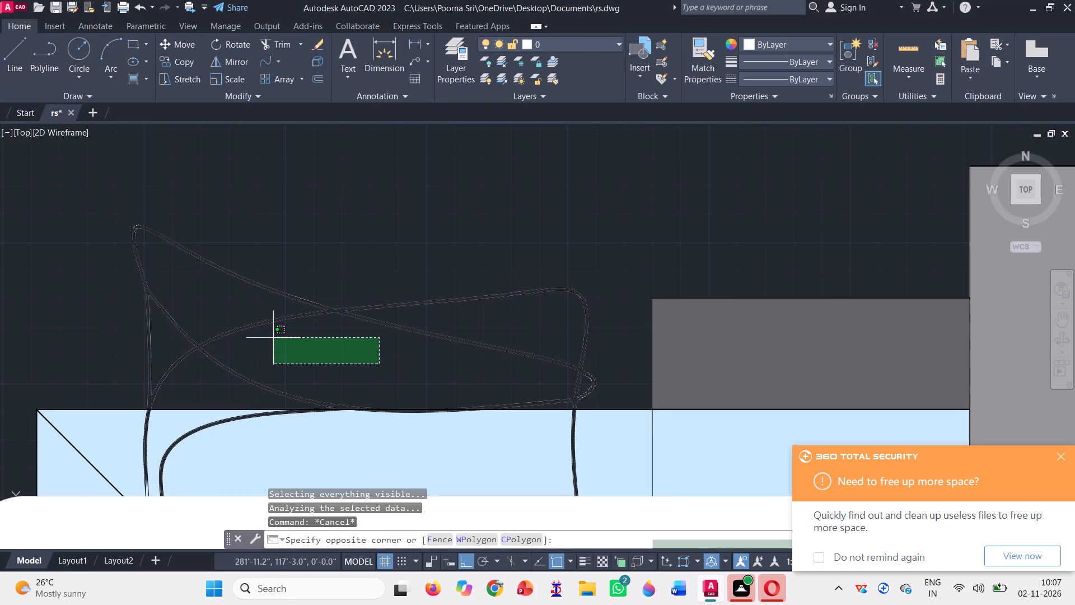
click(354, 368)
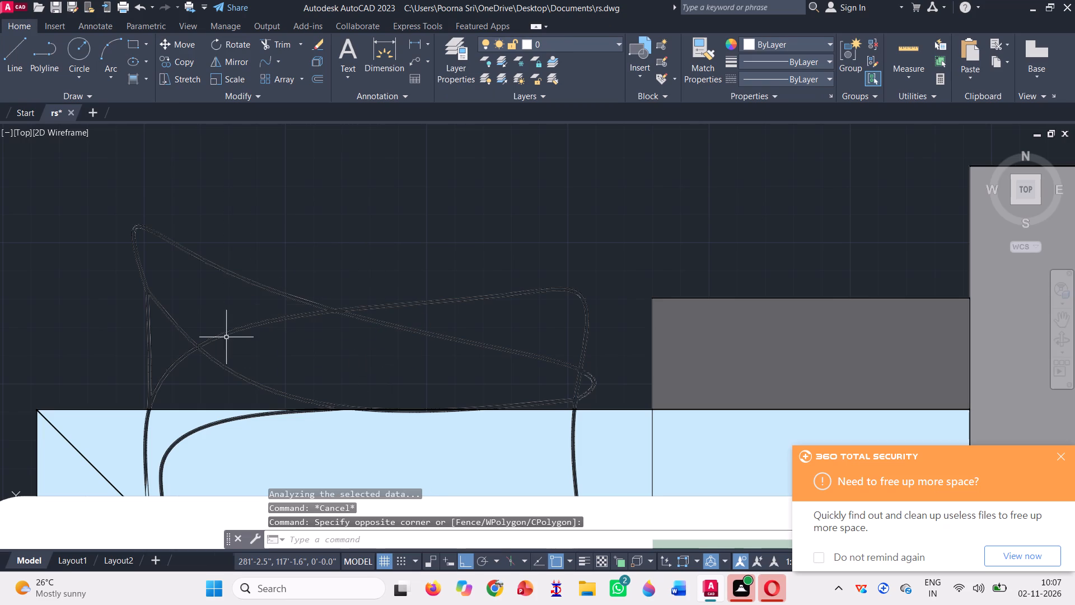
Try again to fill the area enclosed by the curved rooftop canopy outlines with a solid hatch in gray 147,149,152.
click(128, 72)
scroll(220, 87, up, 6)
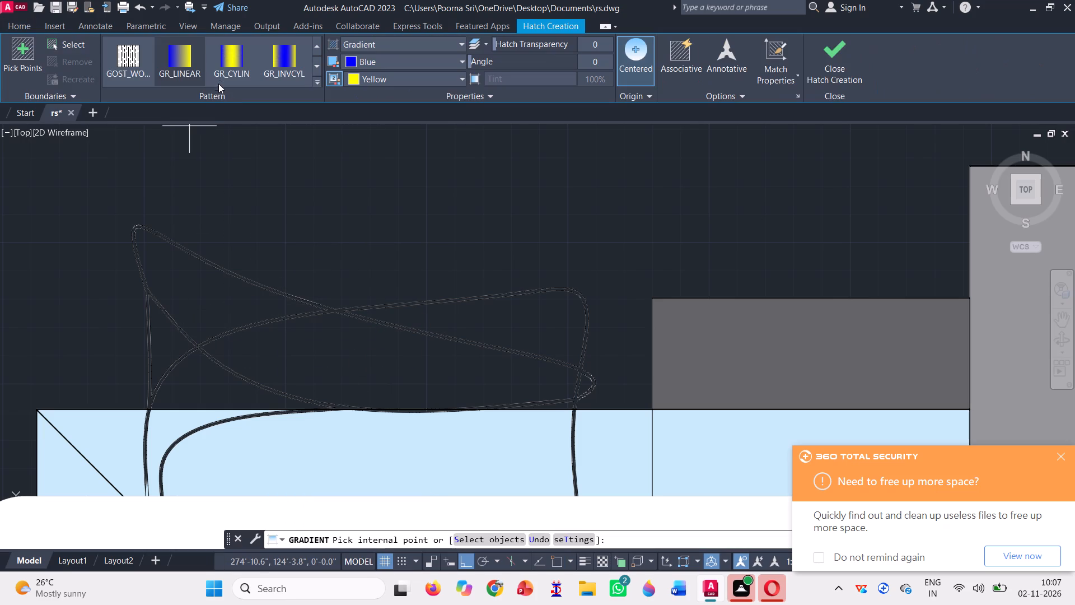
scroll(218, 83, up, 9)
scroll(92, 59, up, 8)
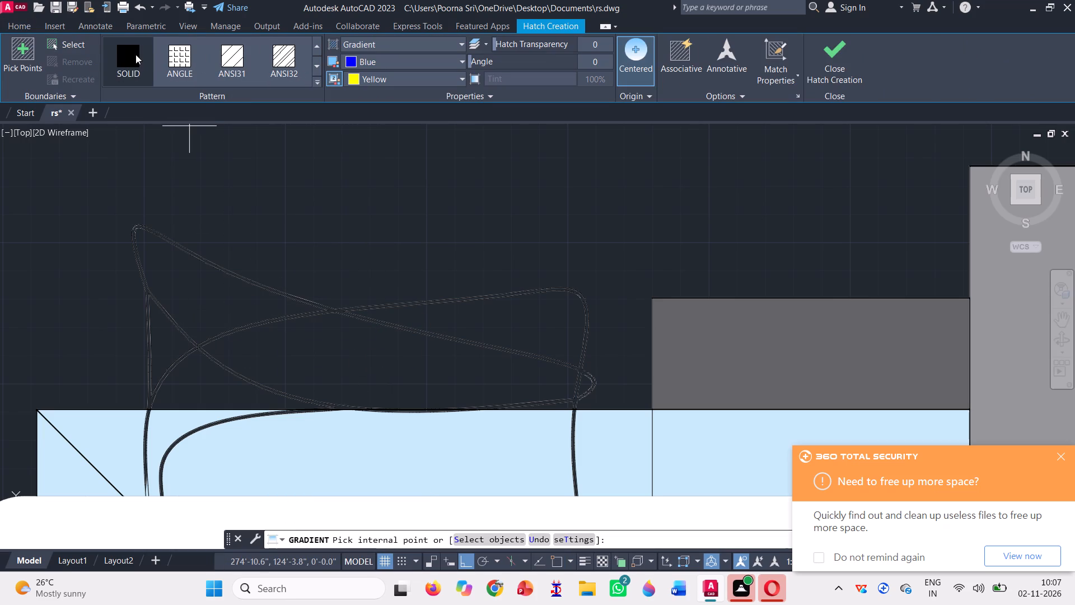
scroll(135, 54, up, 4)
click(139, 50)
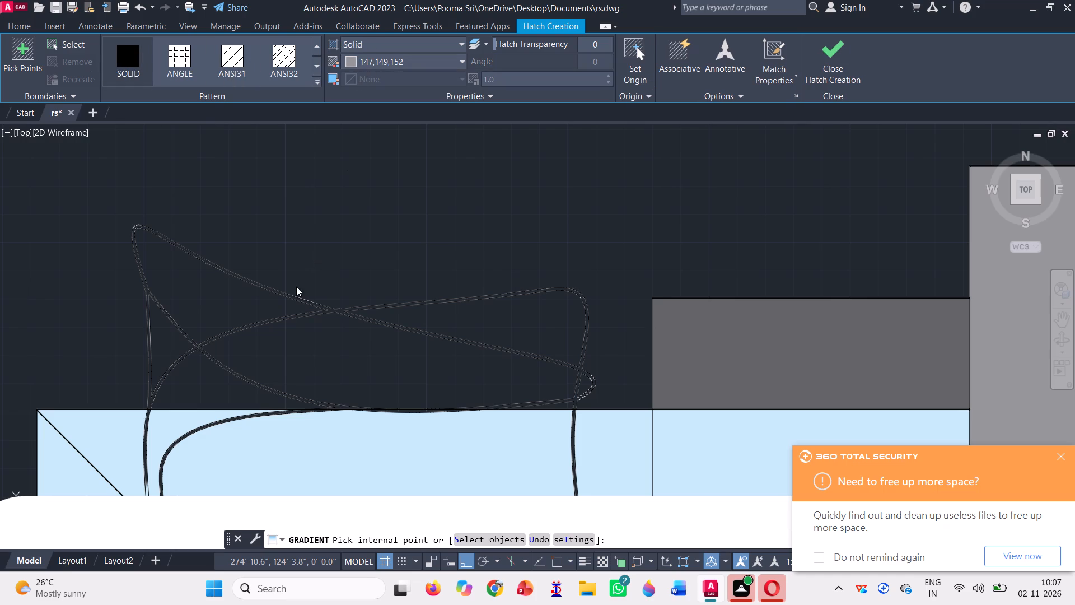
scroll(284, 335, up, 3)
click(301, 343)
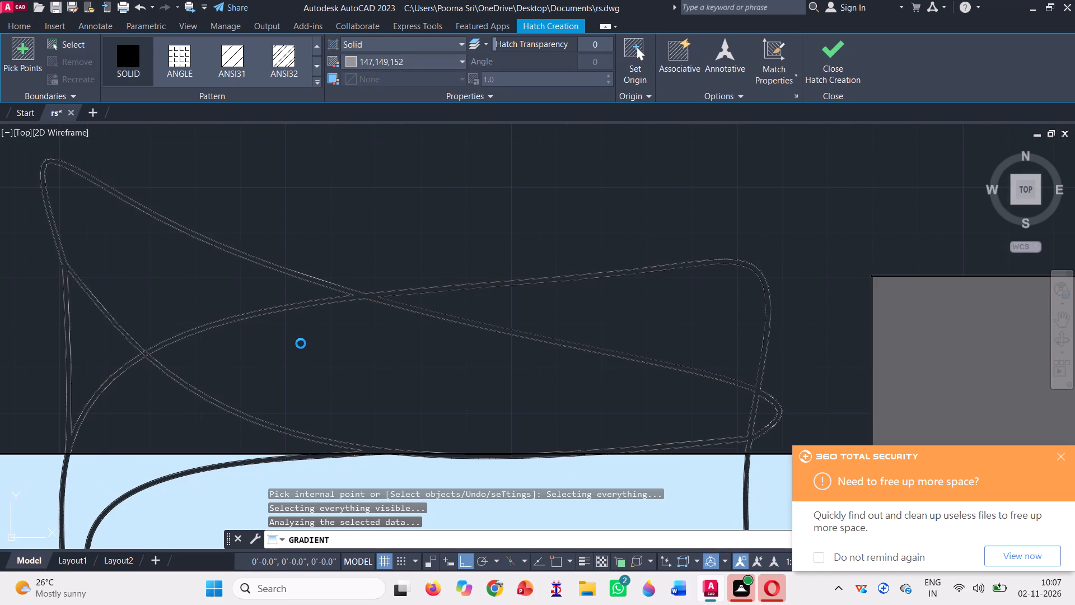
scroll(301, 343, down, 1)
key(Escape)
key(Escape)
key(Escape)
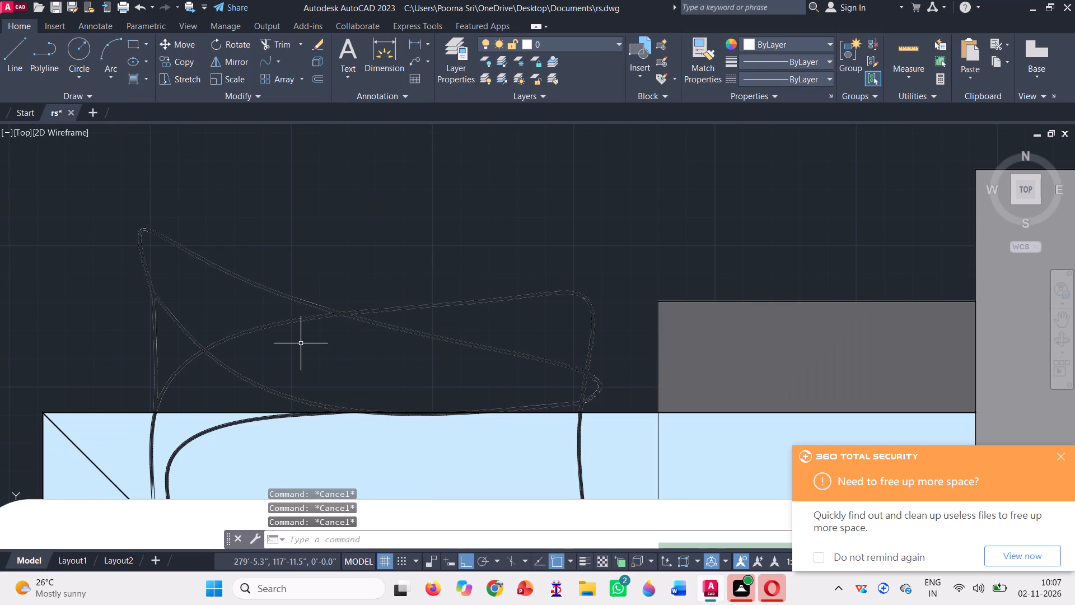
Save the rs drawing.
scroll(301, 343, down, 5)
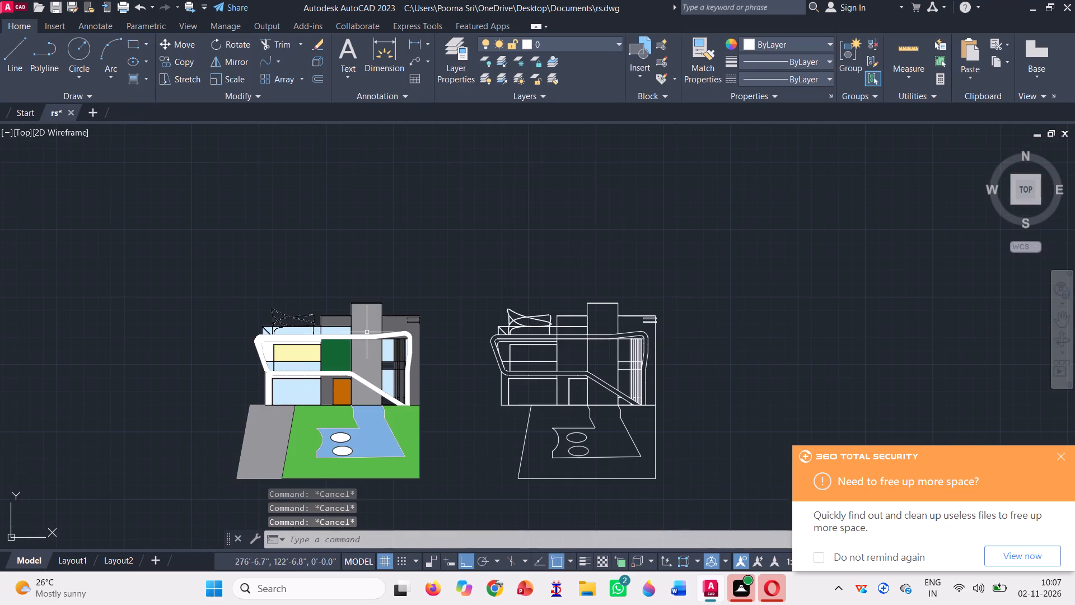
scroll(367, 332, down, 1)
scroll(241, 445, up, 1)
scroll(596, 301, up, 1)
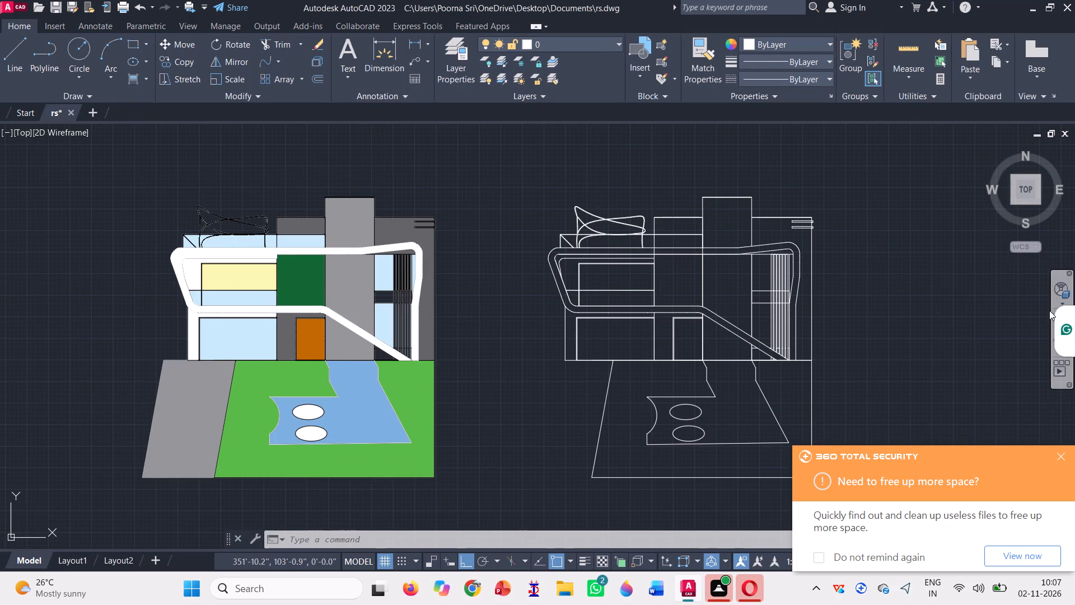
click(1058, 323)
drag(488, 342, 508, 331)
key(Escape)
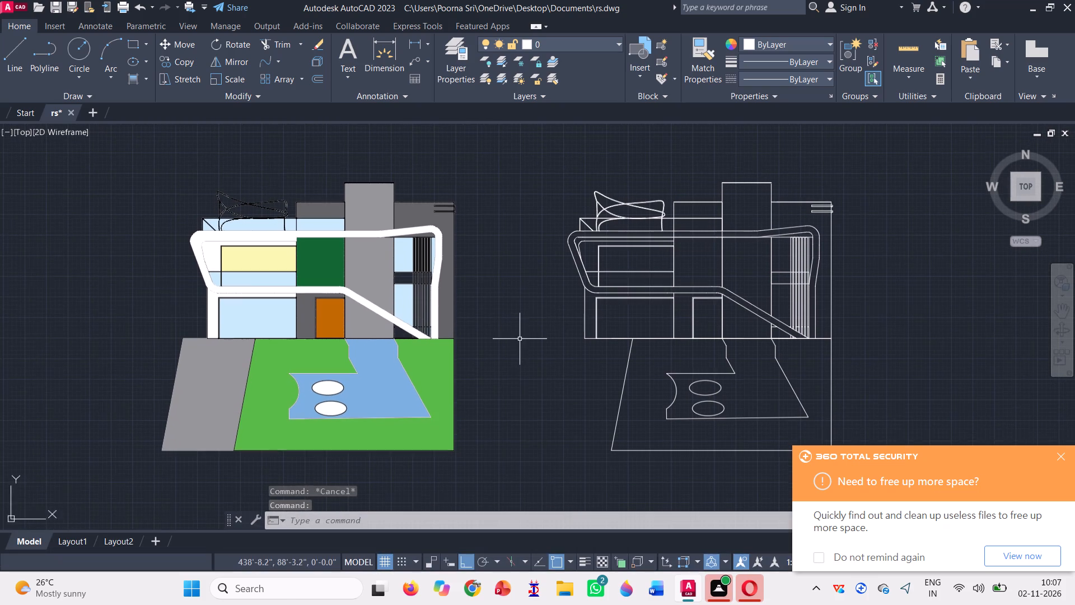
key(ctrl+s)
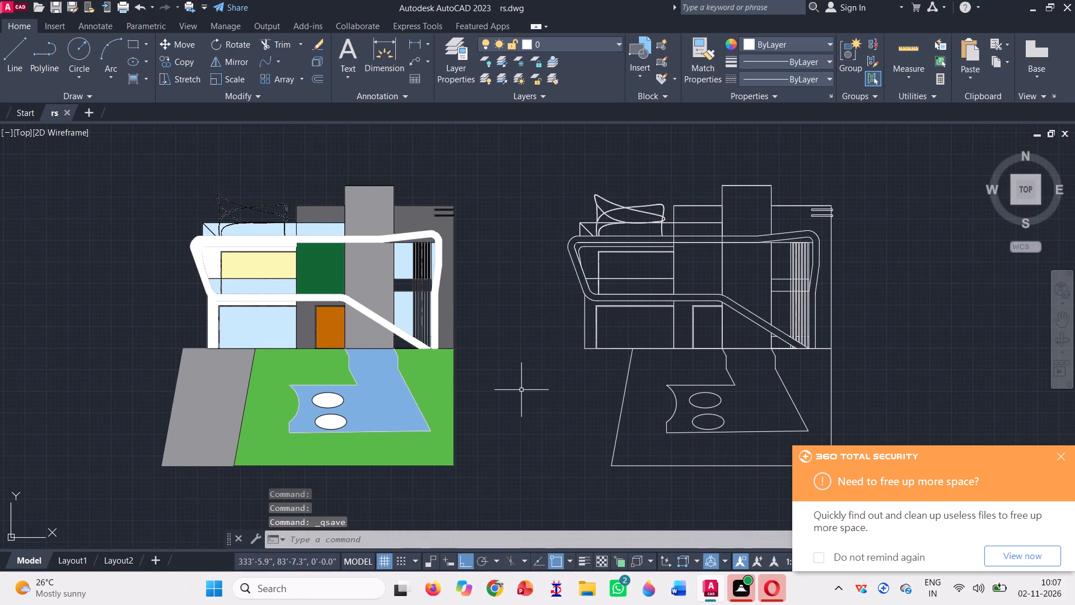
Turn off command log recording with LOGFILEOFF.
text(log)
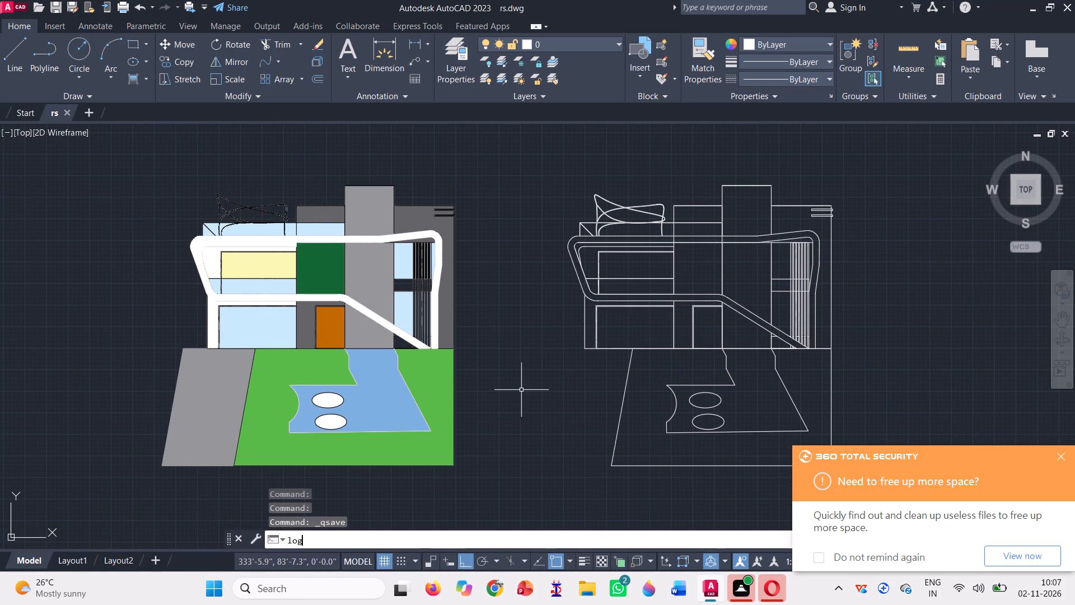
key(Down)
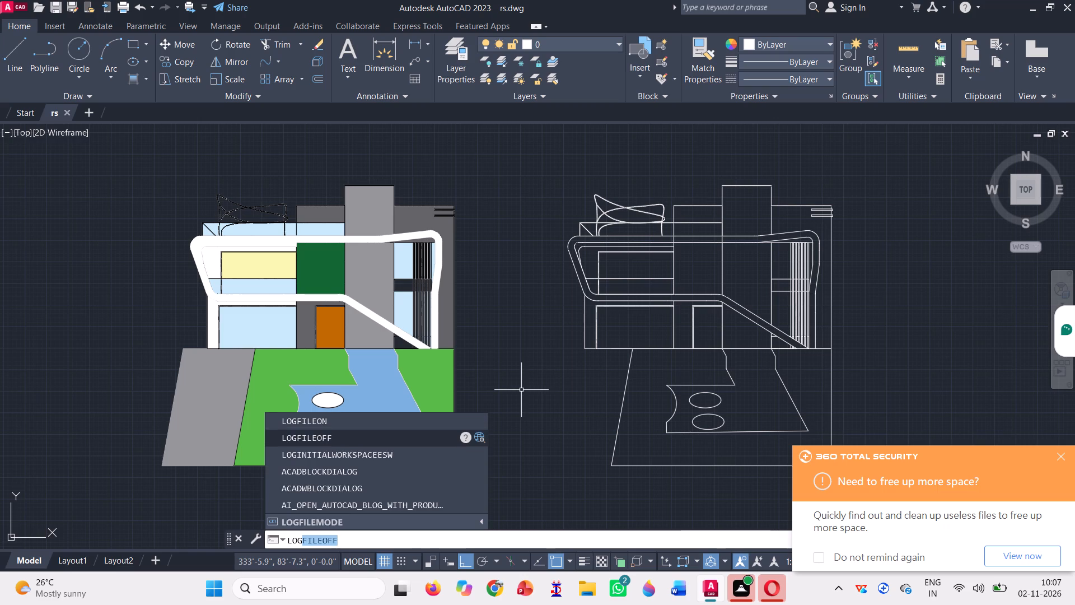
key(Return)
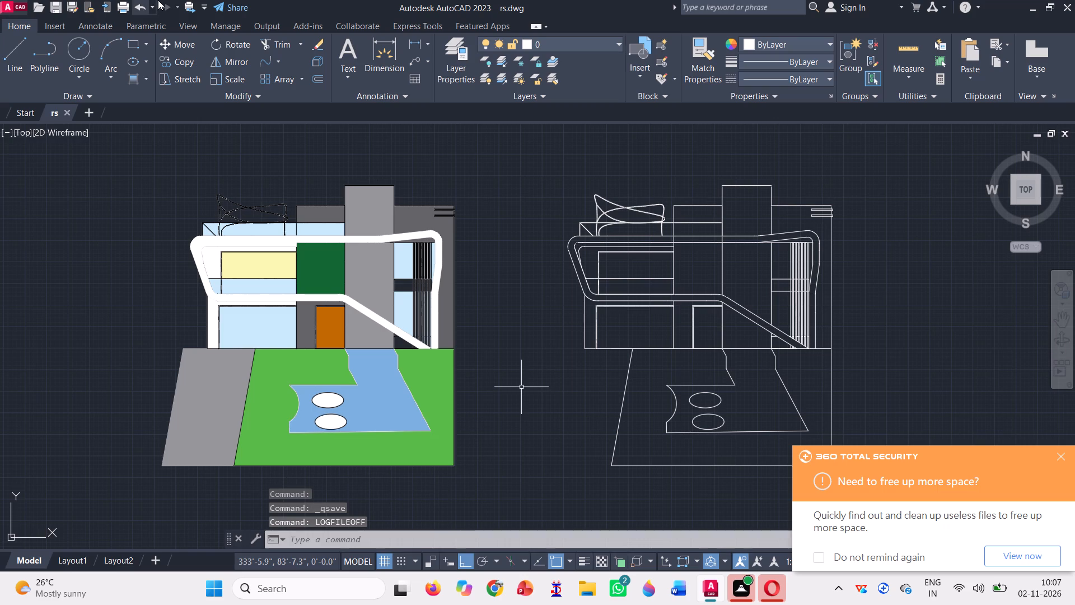
Plot the model to rs-Model.pdf in Documents using DWG To PDF.pc3 in landscape, applying the settings to the layout.
click(117, 3)
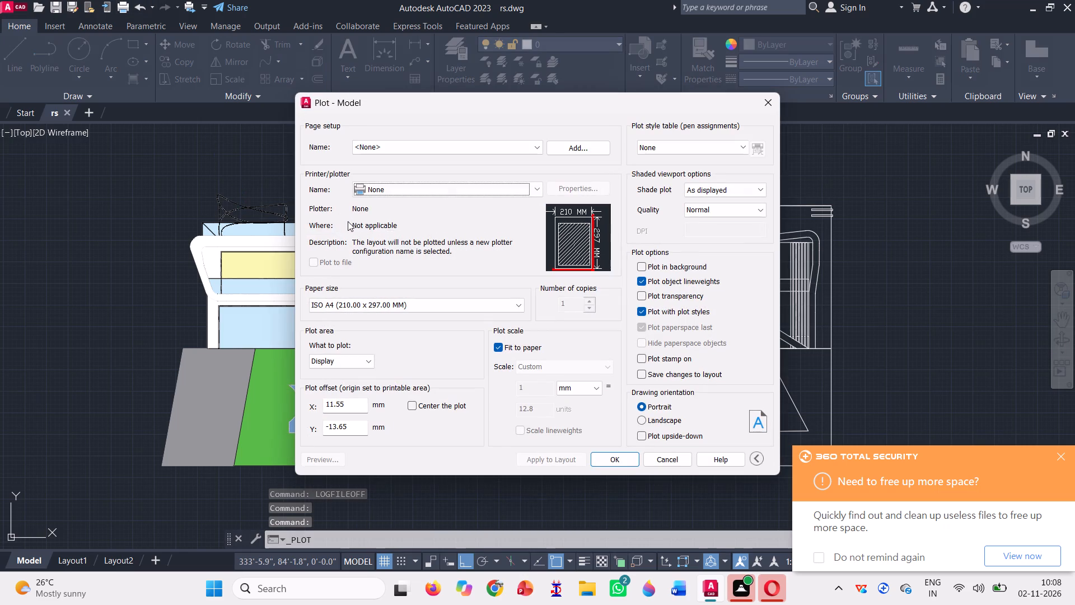
click(540, 187)
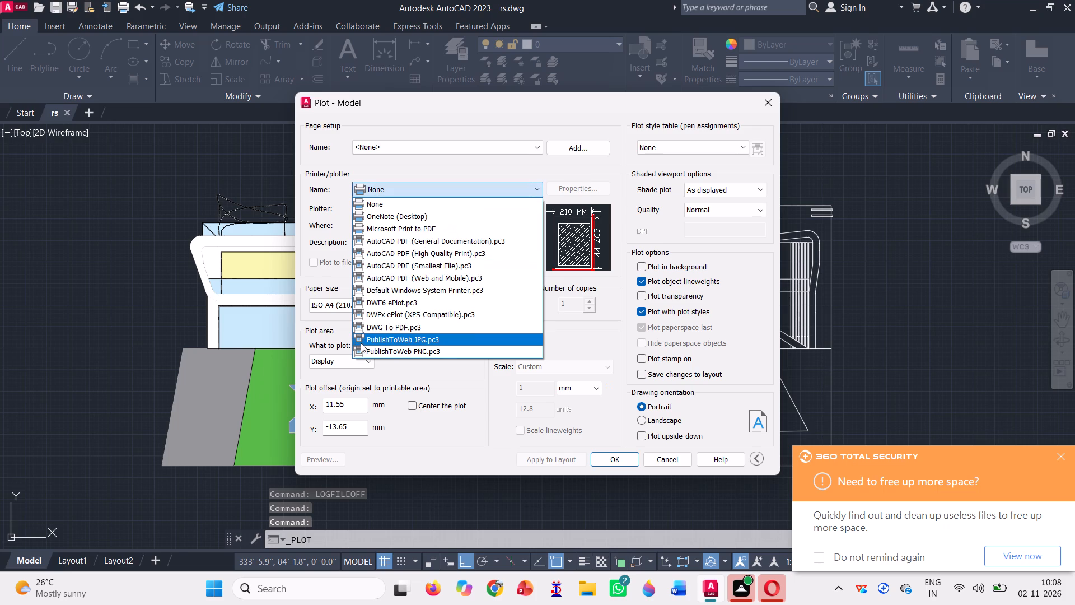
click(390, 325)
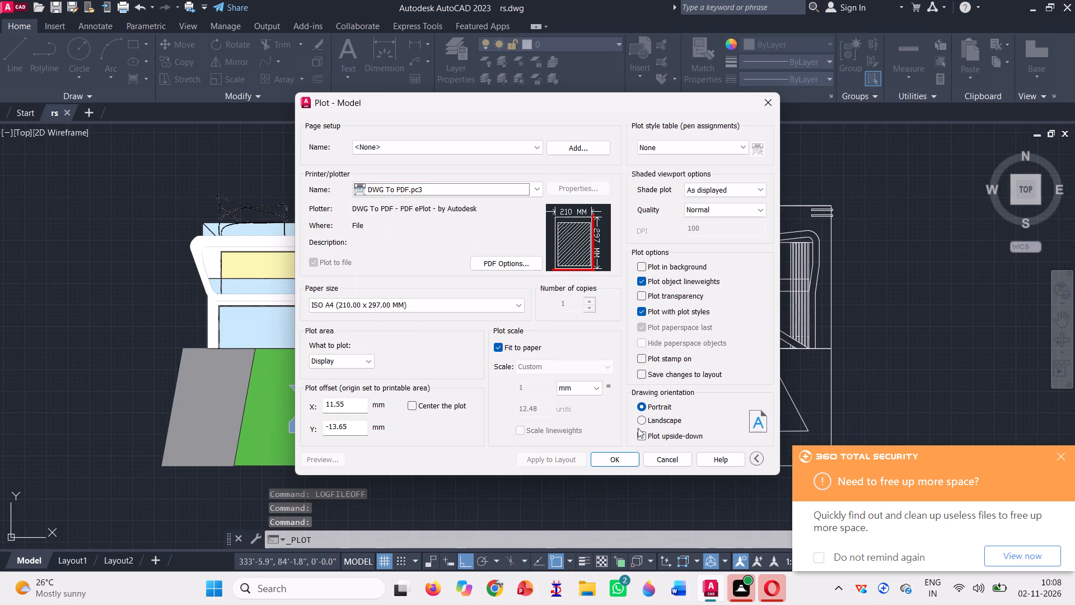
click(645, 421)
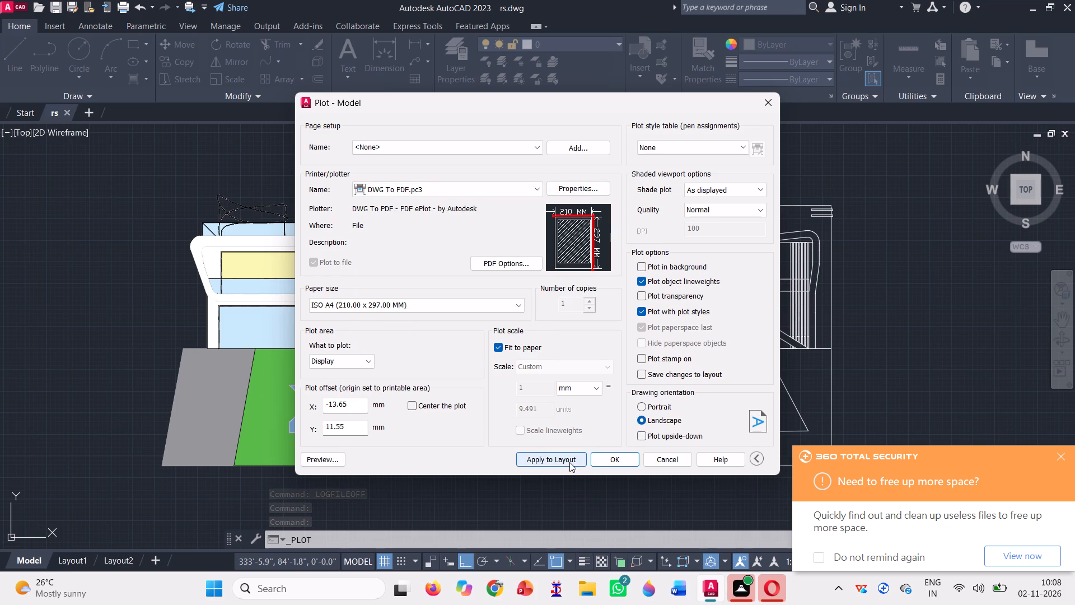
click(569, 462)
click(621, 455)
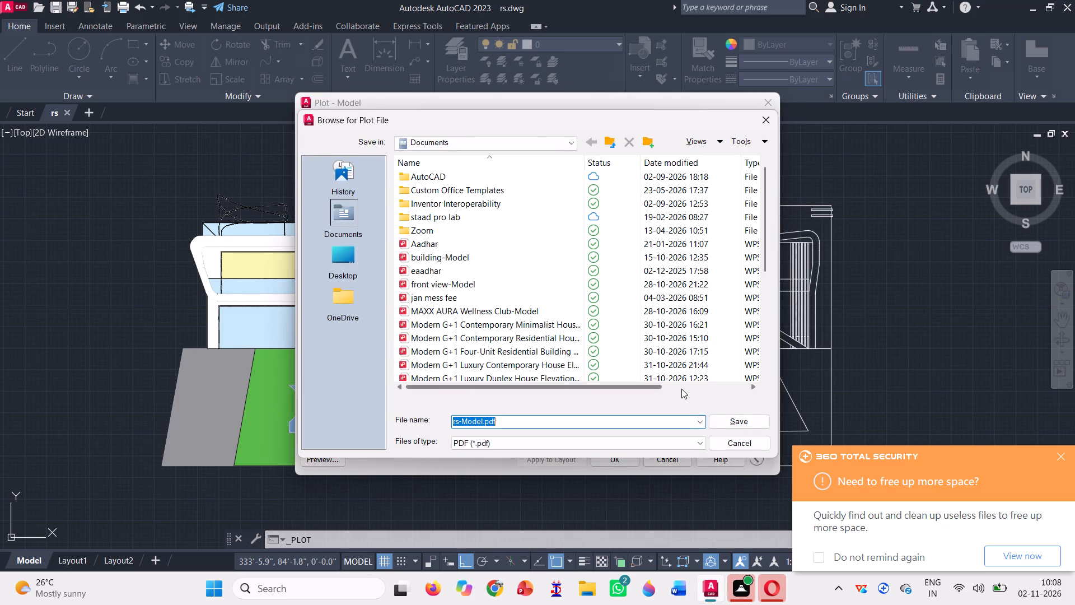
key(Return)
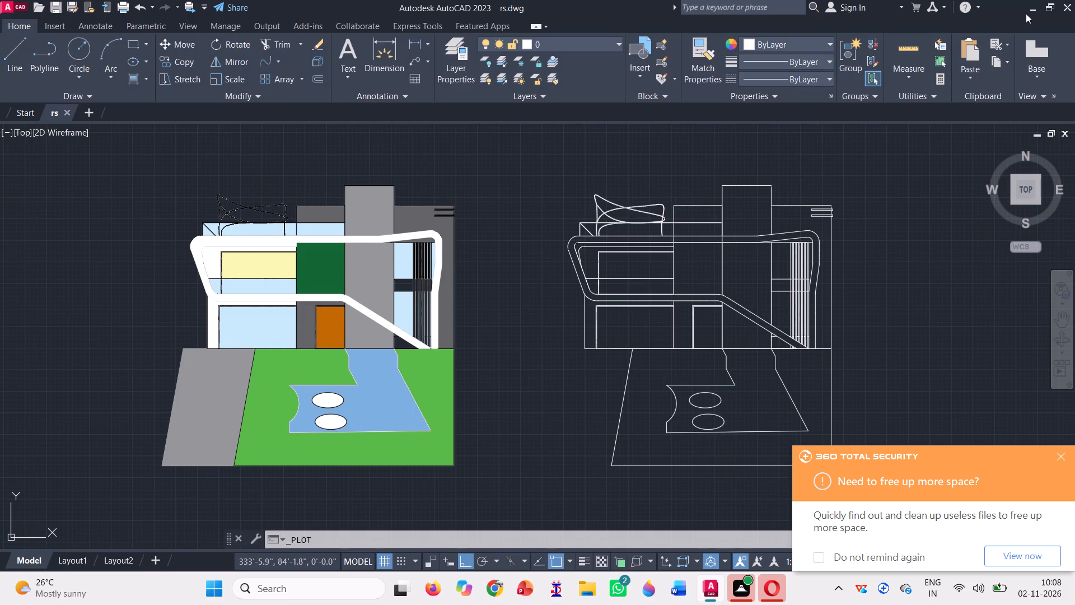
click(1026, 13)
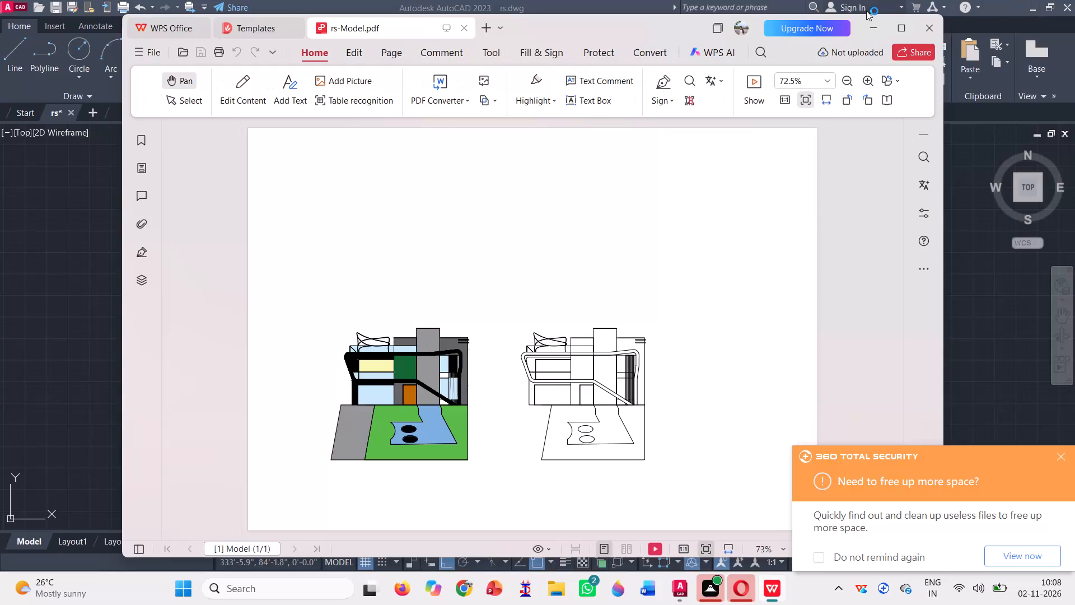
Close the plotted rs-Model.pdf in WPS Office.
click(929, 35)
double_click(929, 35)
triple_click(929, 35)
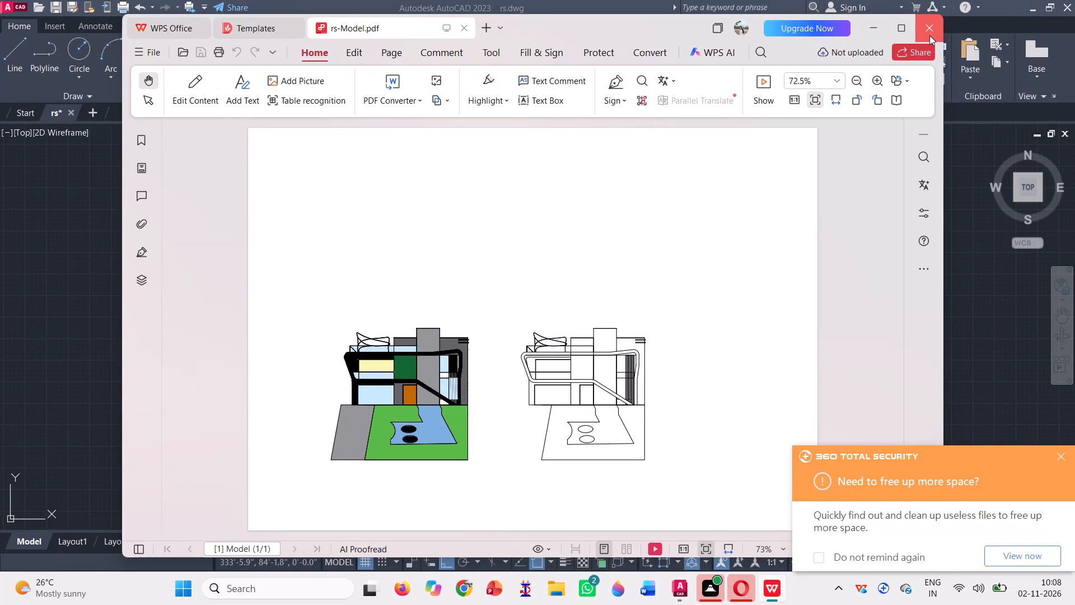
double_click(929, 35)
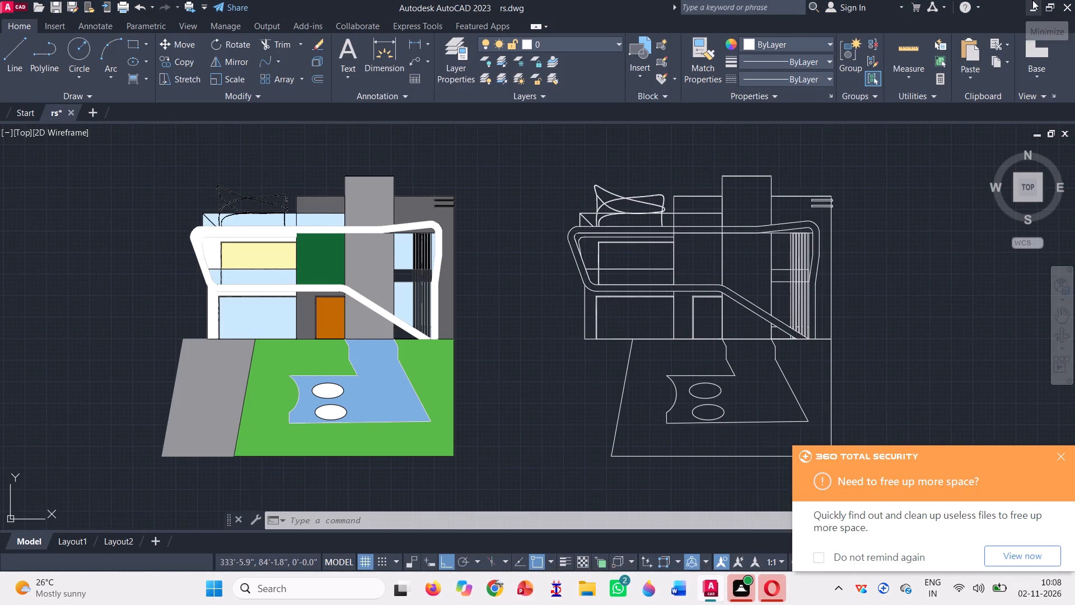
Minimize AutoCAD and close the Opera browser window on the desktop.
click(1026, 3)
click(917, 94)
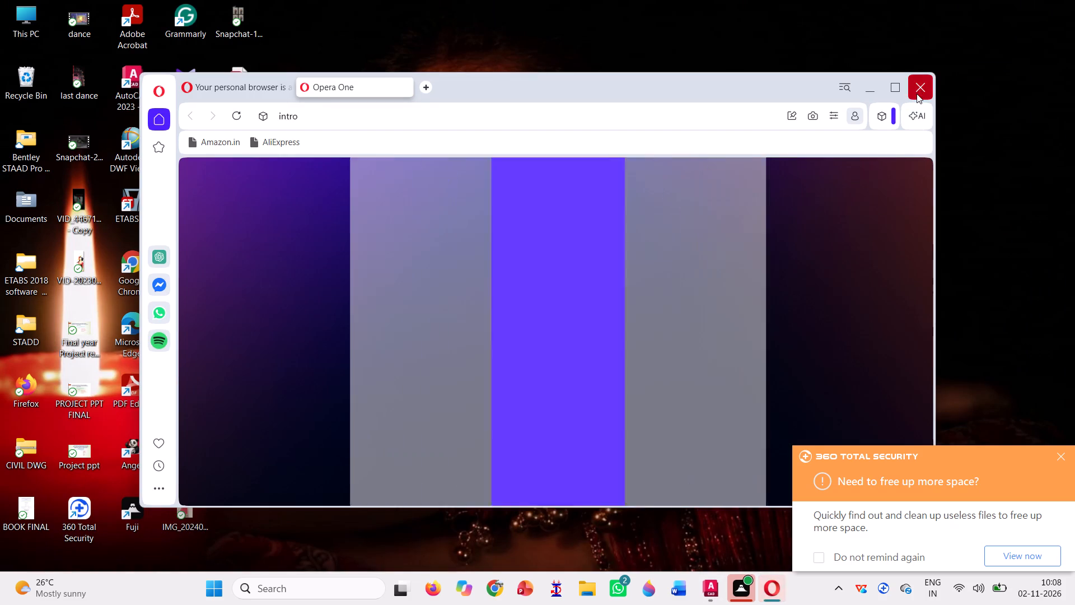
click(917, 94)
double_click(917, 94)
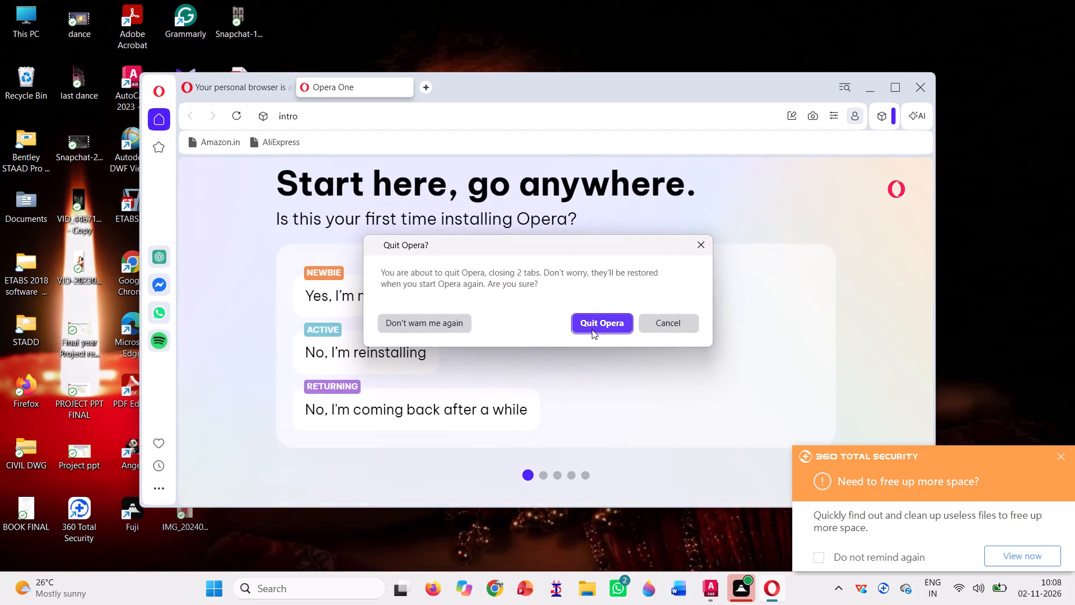